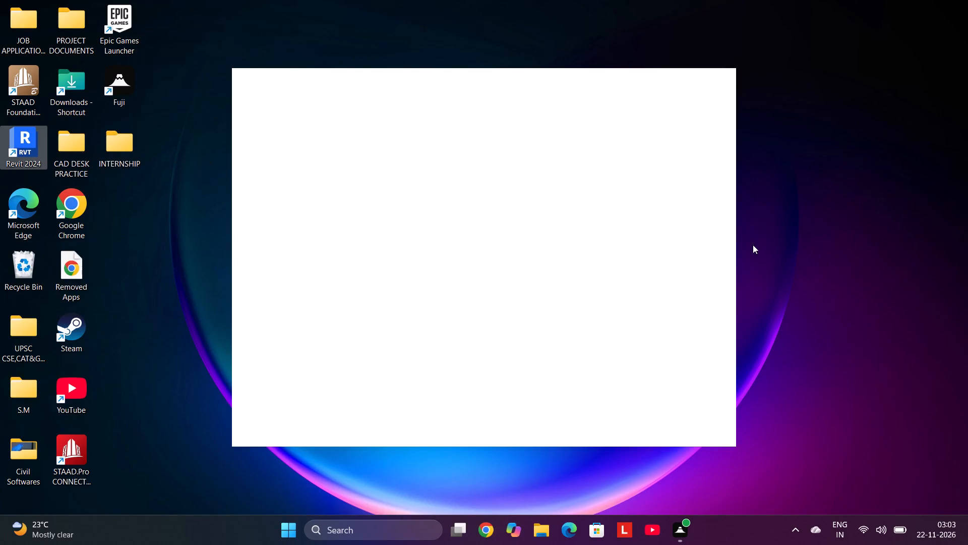
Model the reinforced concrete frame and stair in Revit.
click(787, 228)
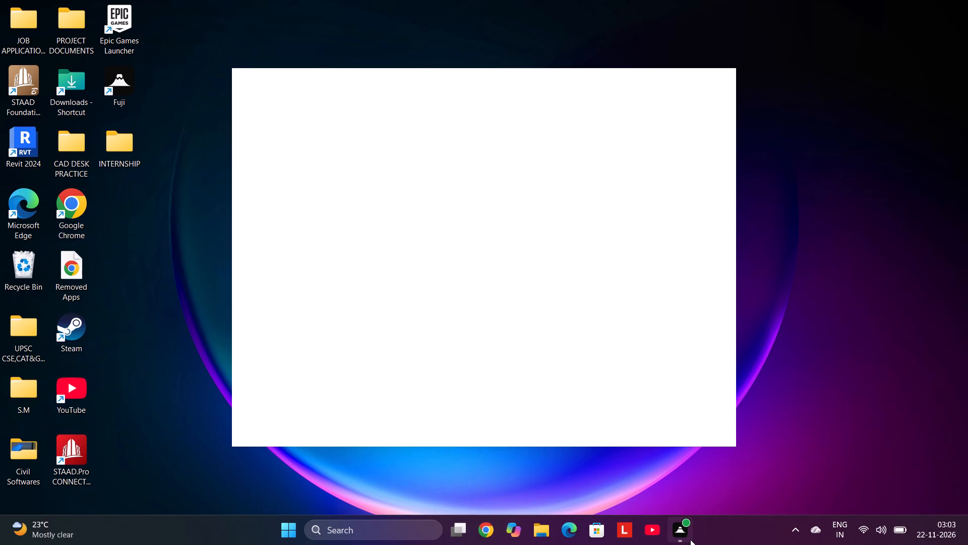
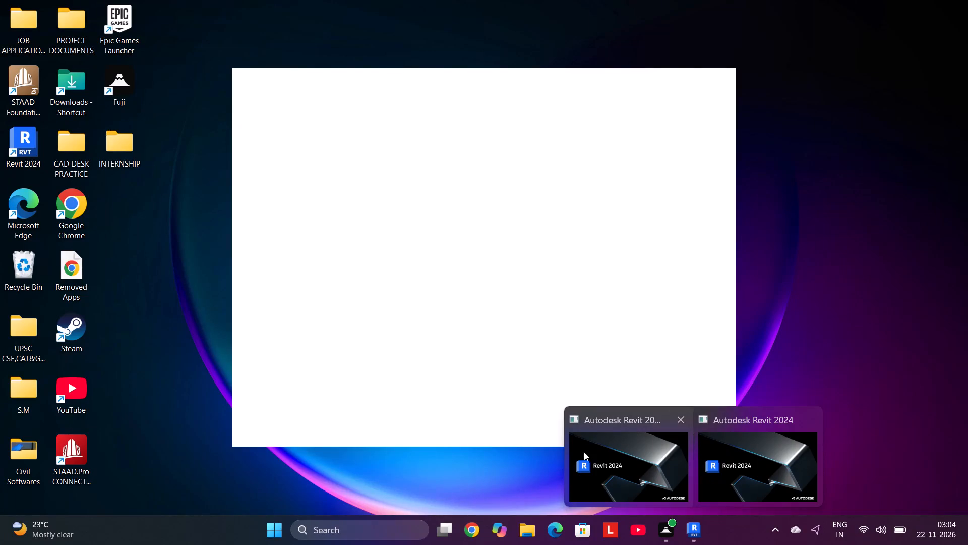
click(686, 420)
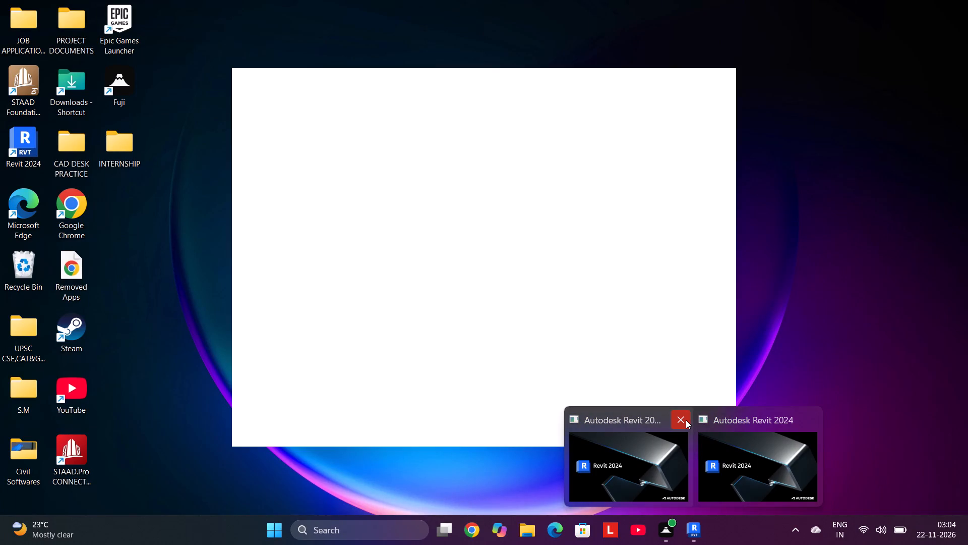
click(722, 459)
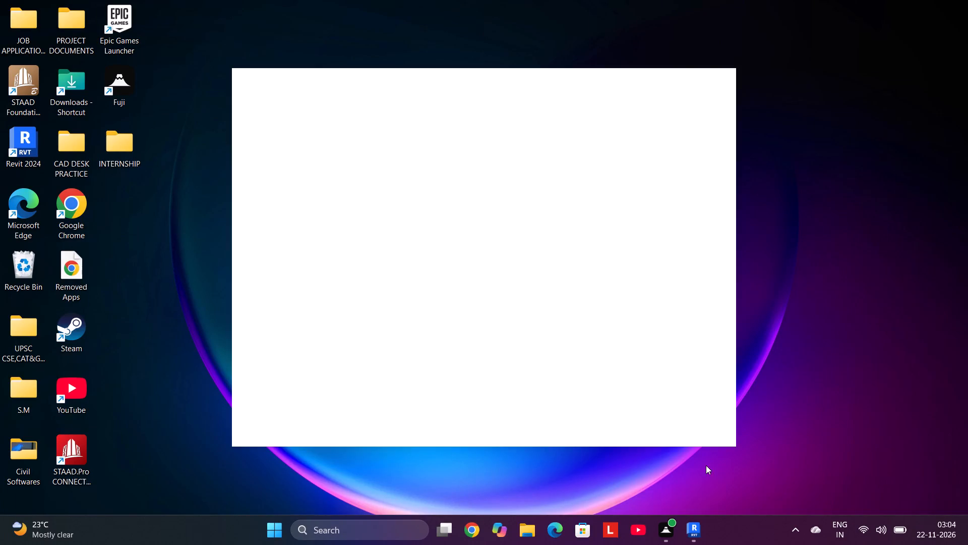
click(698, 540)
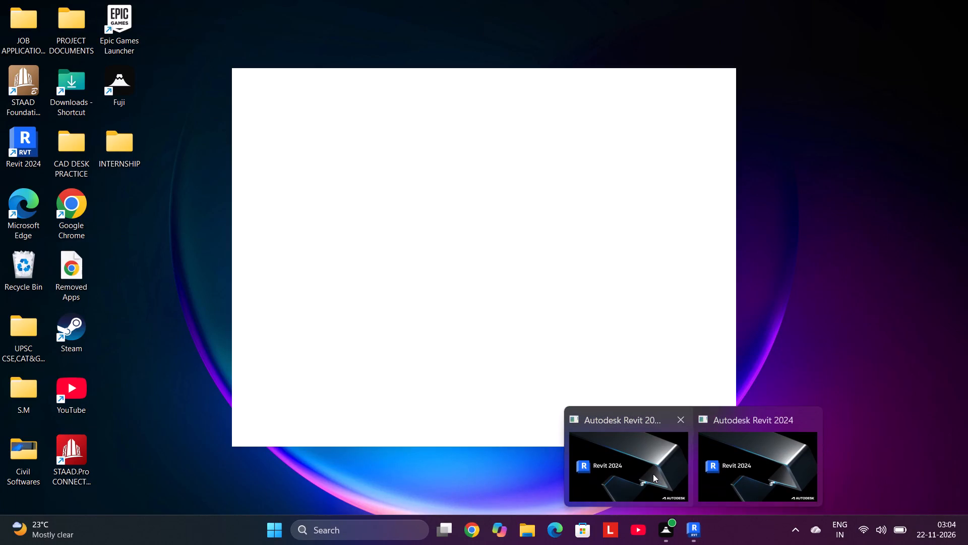
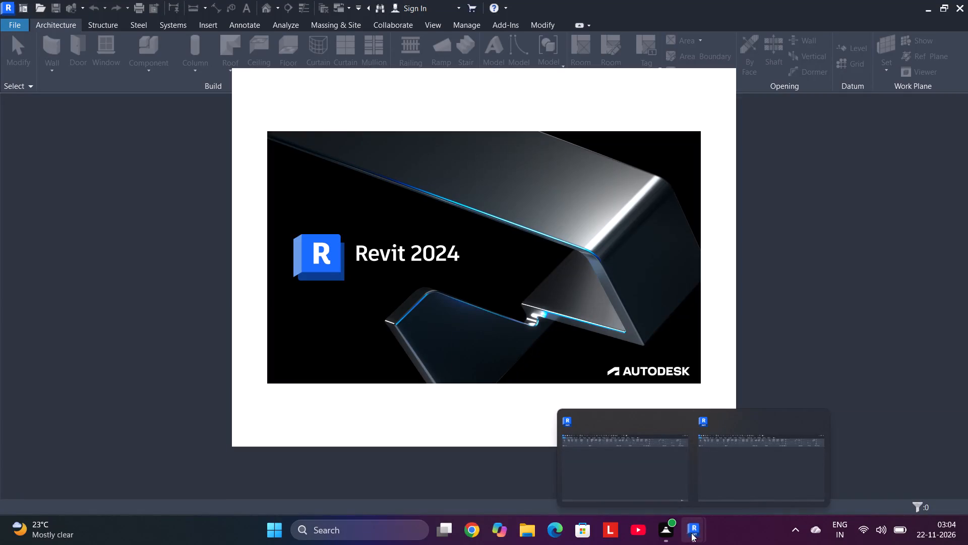
Bring the Revit 2024 Home window to the front.
click(758, 299)
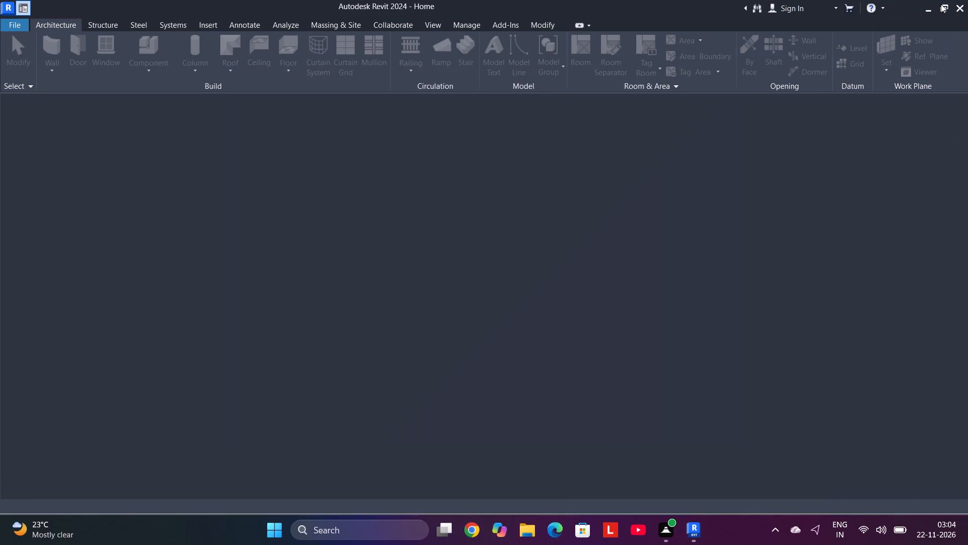
click(696, 531)
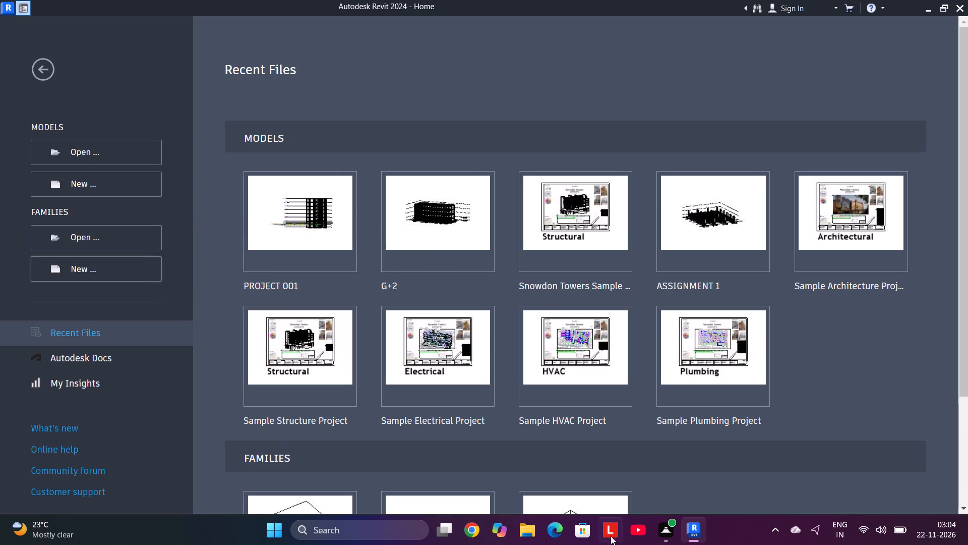
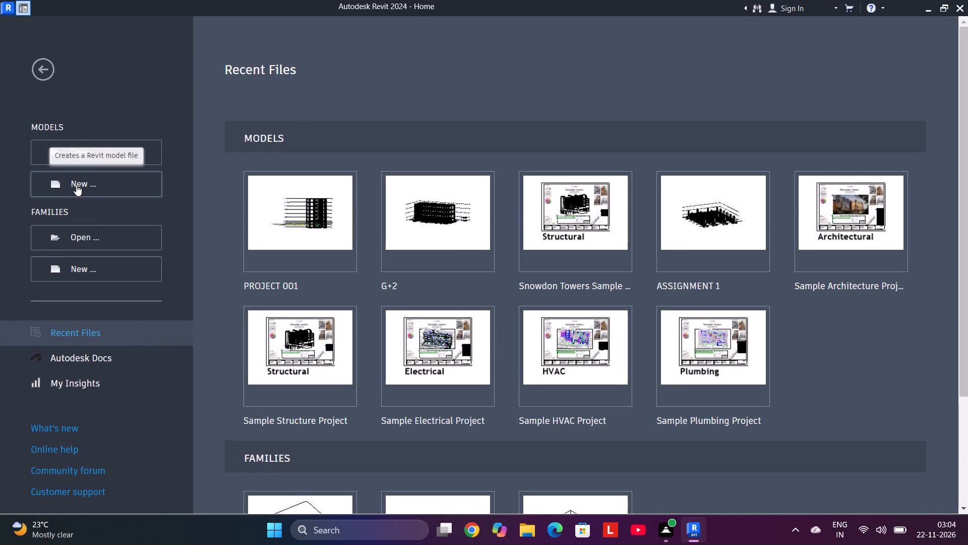
Create a new project from the Structural Analysis-DefaultMetric template.
click(109, 180)
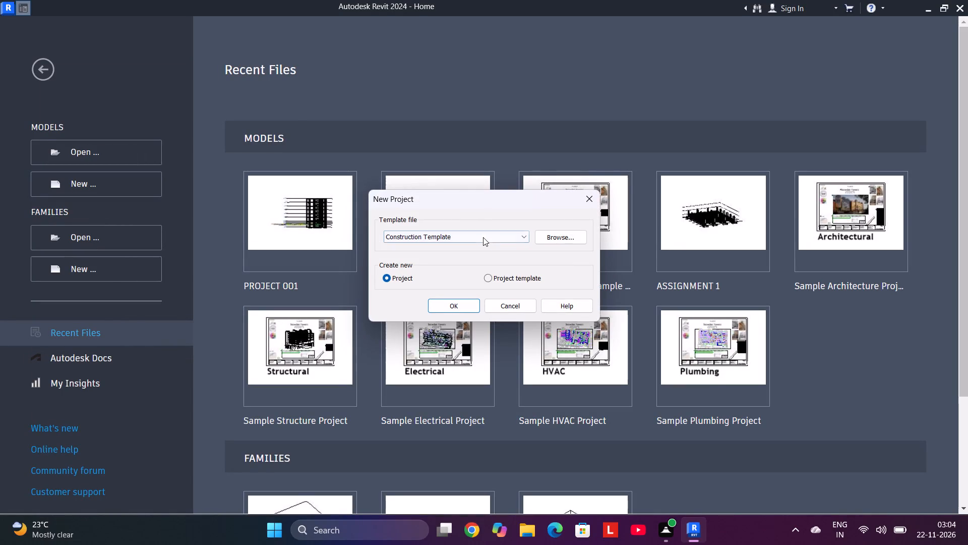
click(571, 240)
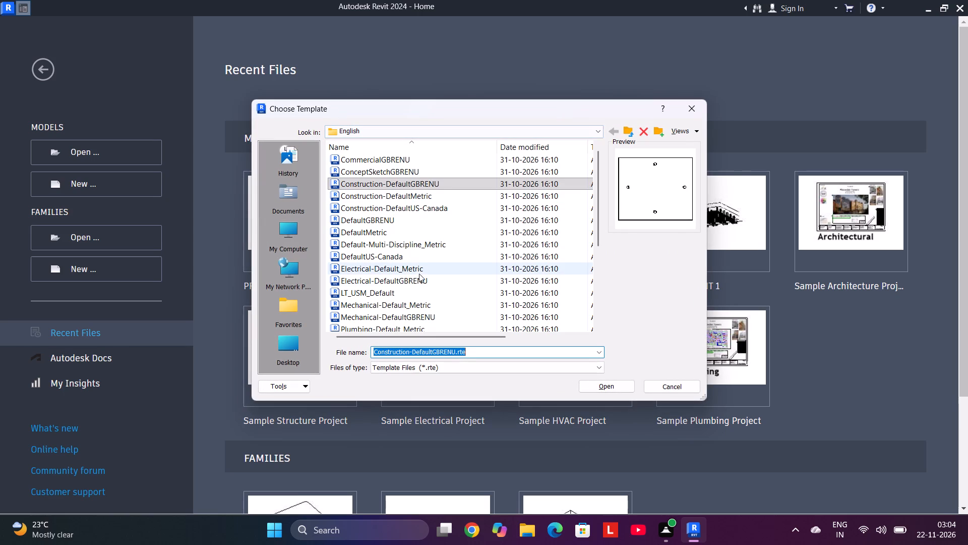
scroll(427, 256, down, 9)
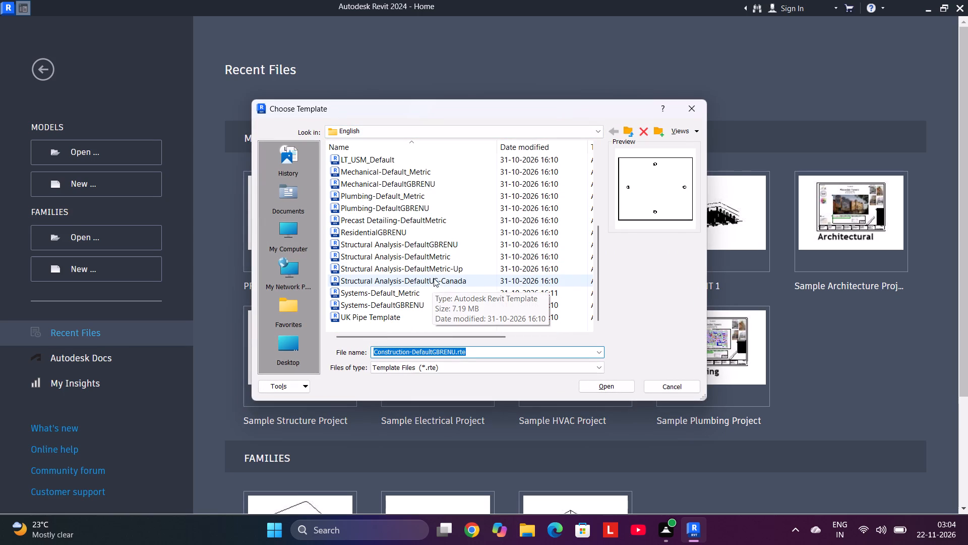
click(423, 254)
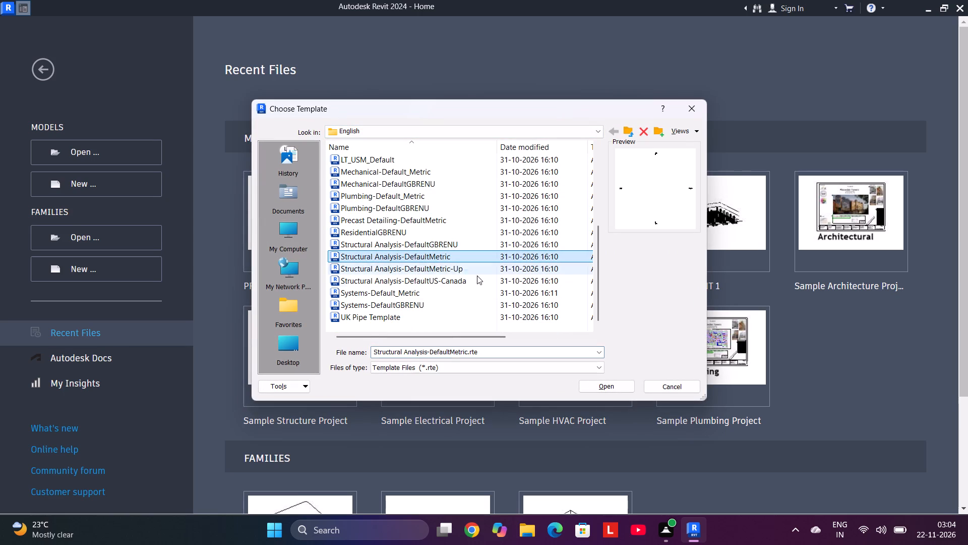
click(603, 391)
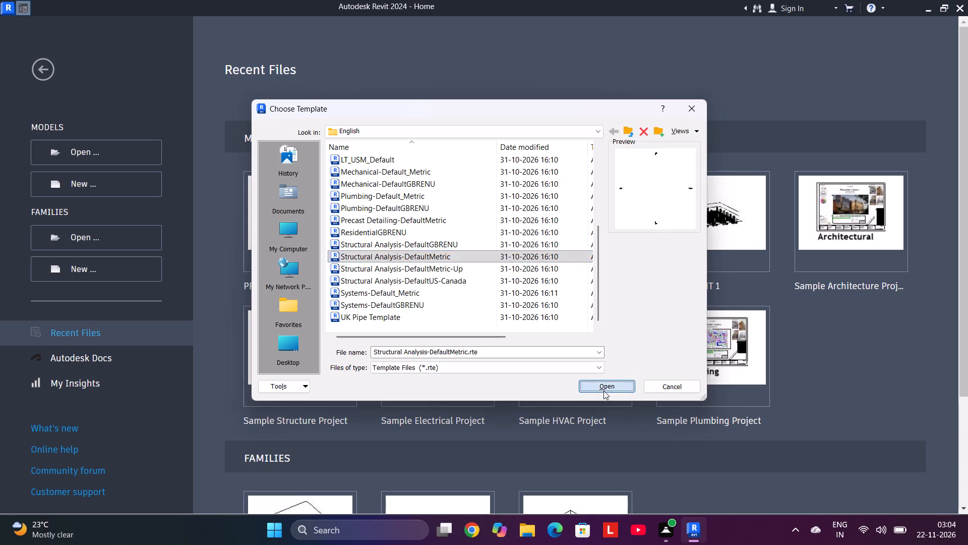
click(437, 304)
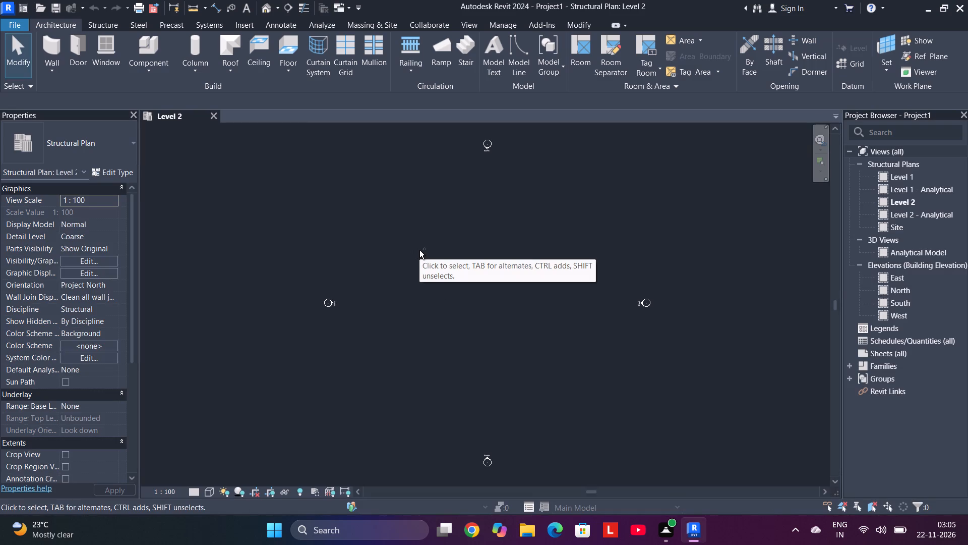
Save the new project as G+5 in the INTERNSHIP folder on the Desktop.
key(ctrl+s)
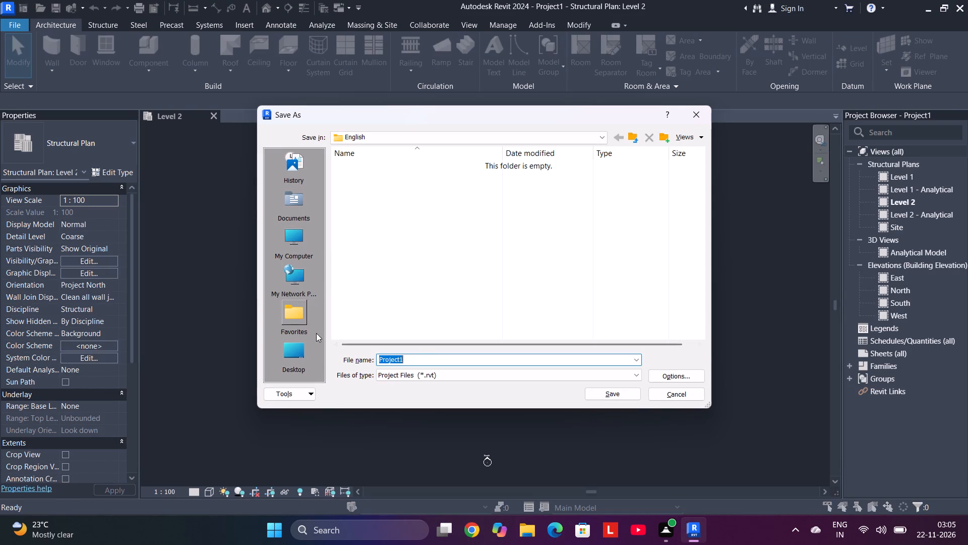
click(286, 351)
scroll(402, 284, down, 3)
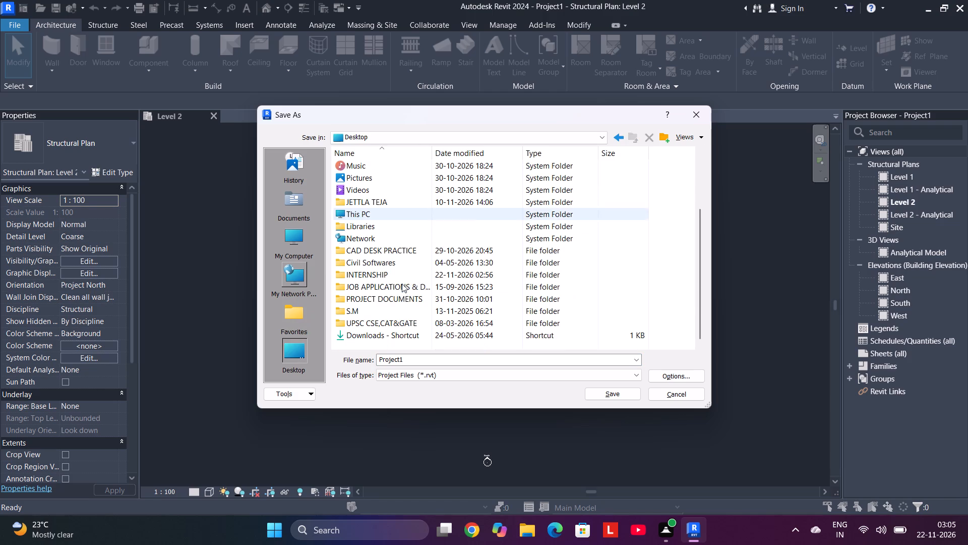
scroll(402, 284, down, 5)
scroll(389, 214, up, 2)
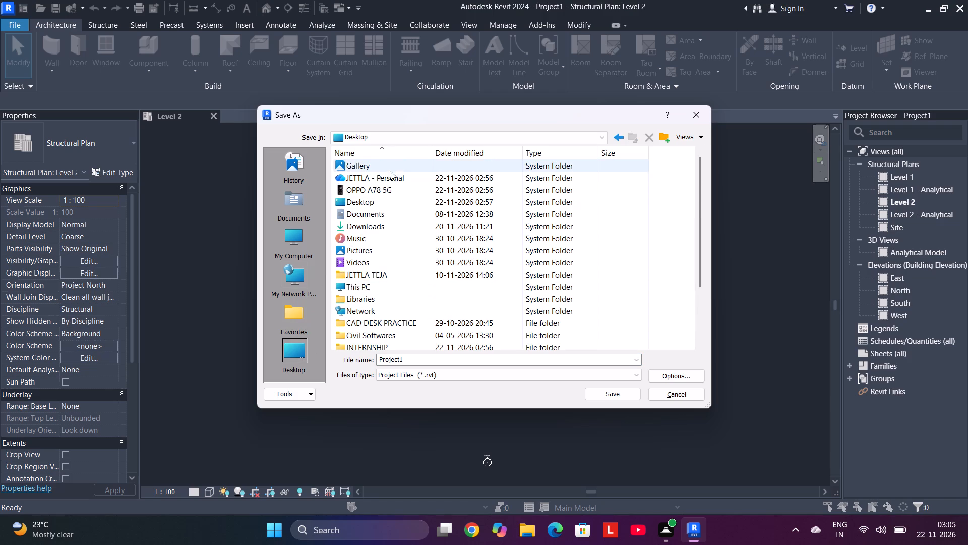
scroll(362, 298, down, 1)
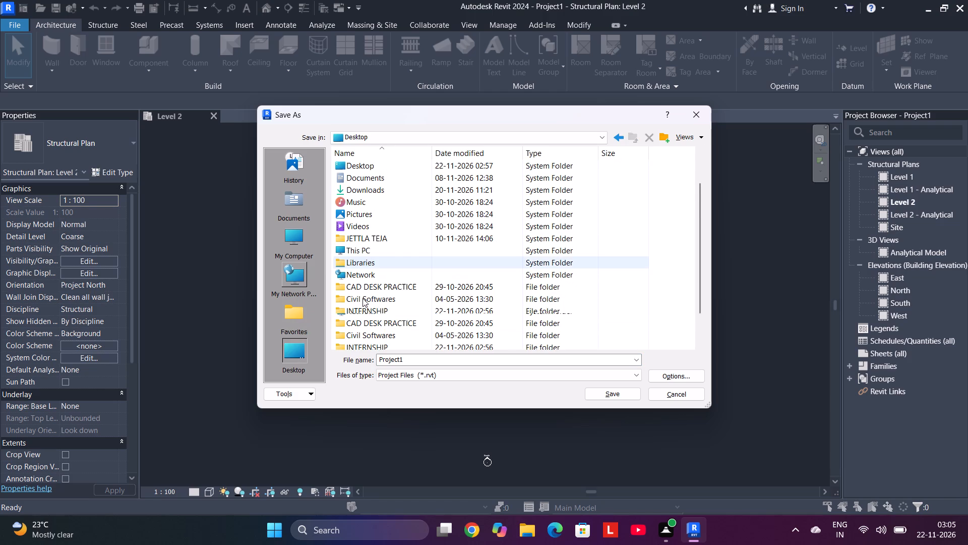
double_click(375, 307)
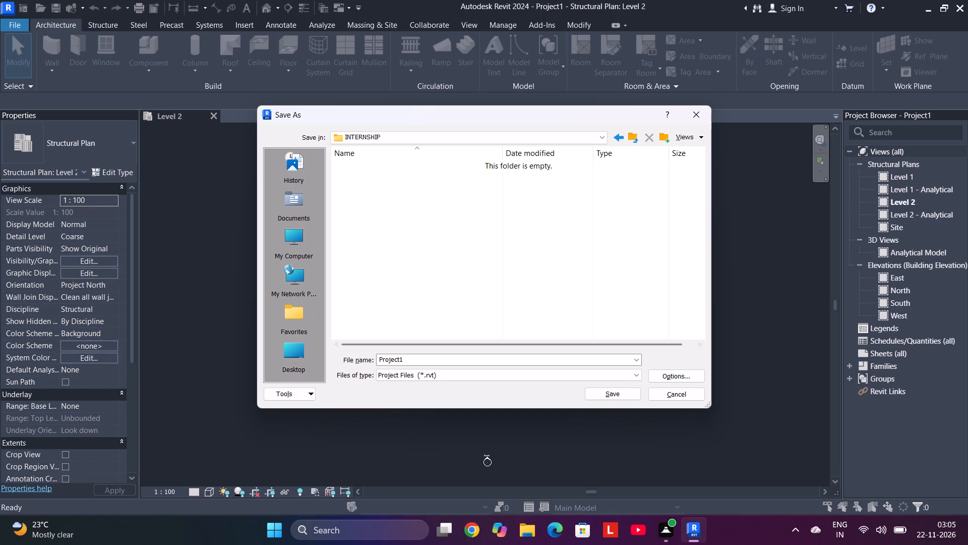
click(424, 360)
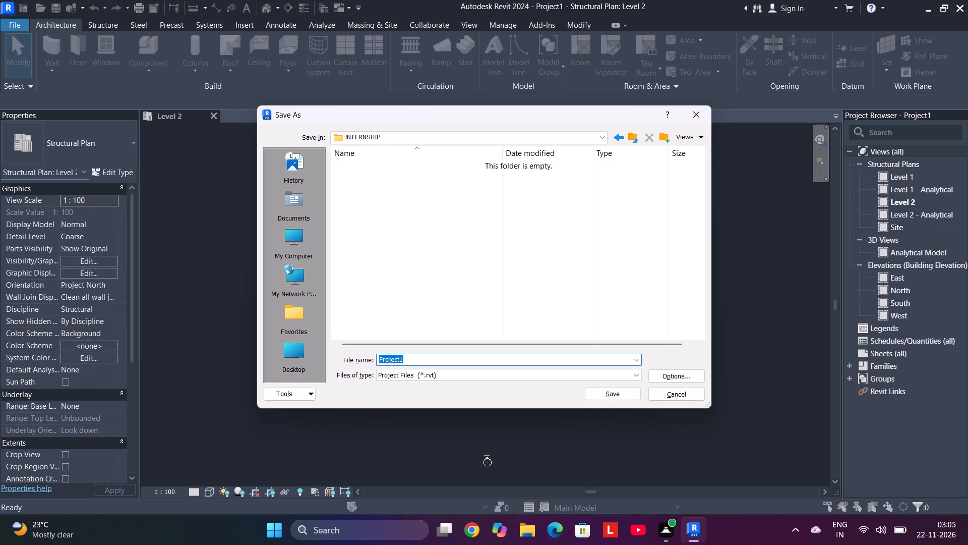
key(g)
key(shift+plus)
key(5)
key(space)
key(Return)
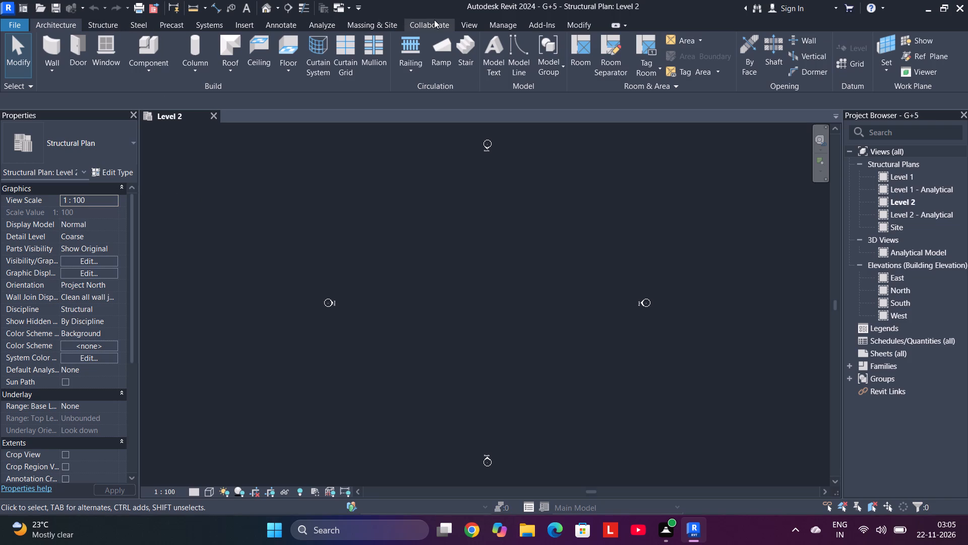
Bring up the commands for linking and importing external files into the project.
click(241, 29)
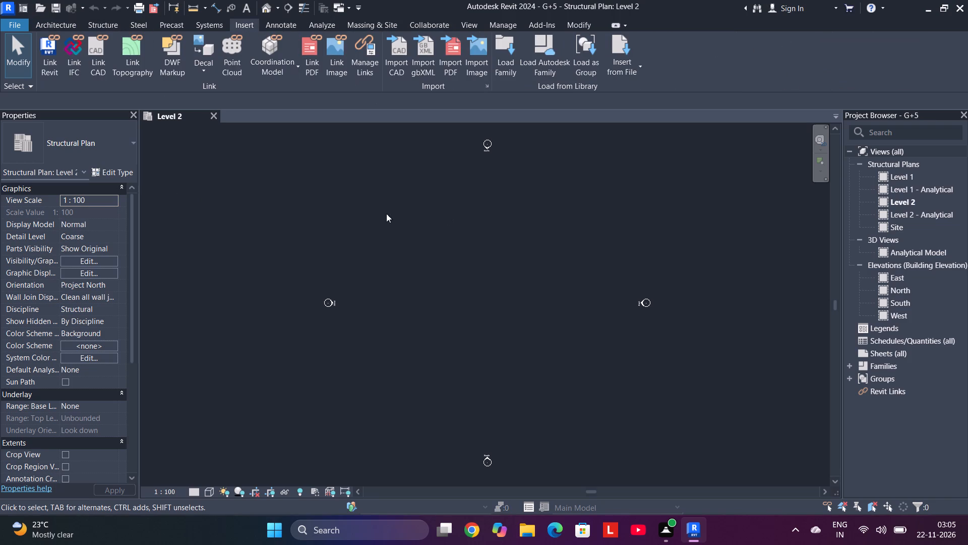
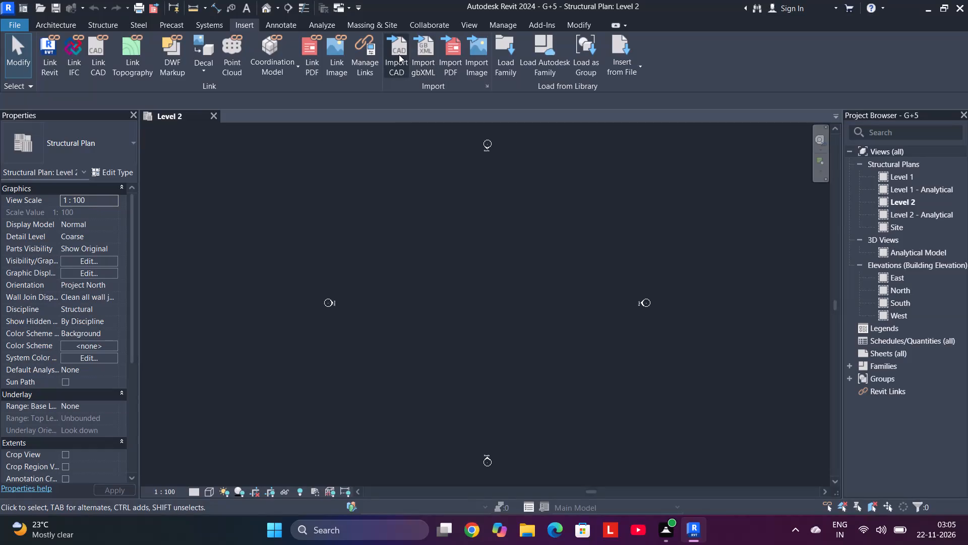
Try to import 00-ASN-IFC-STR-FL_R00.dwg from the REVIT folder inside CAD DESK PRACTICE, with Manual - Center positioning at Level 1.
click(399, 54)
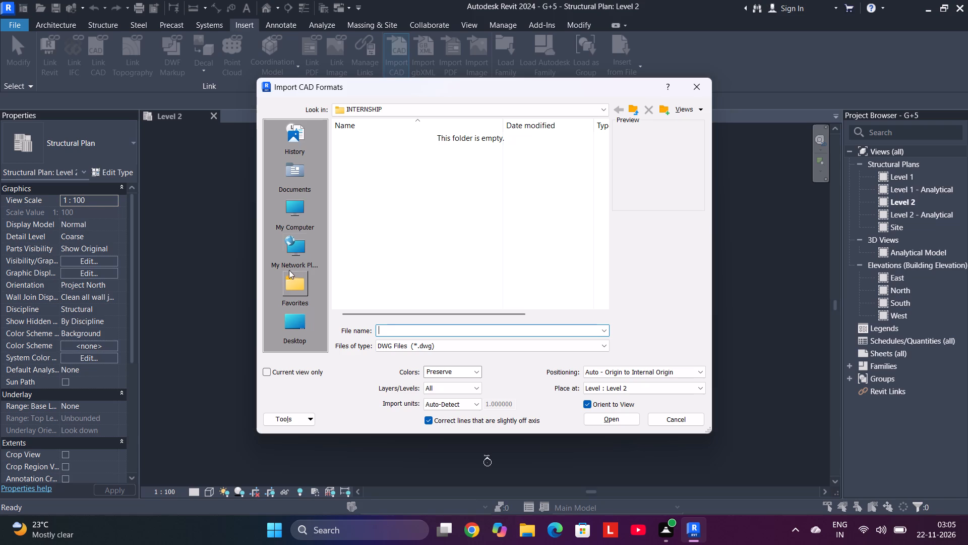
click(293, 335)
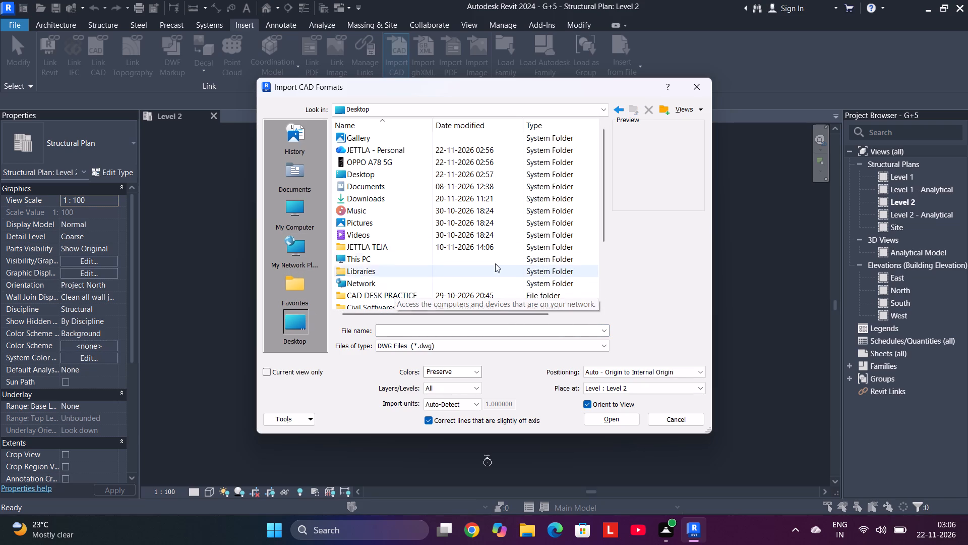
double_click(386, 293)
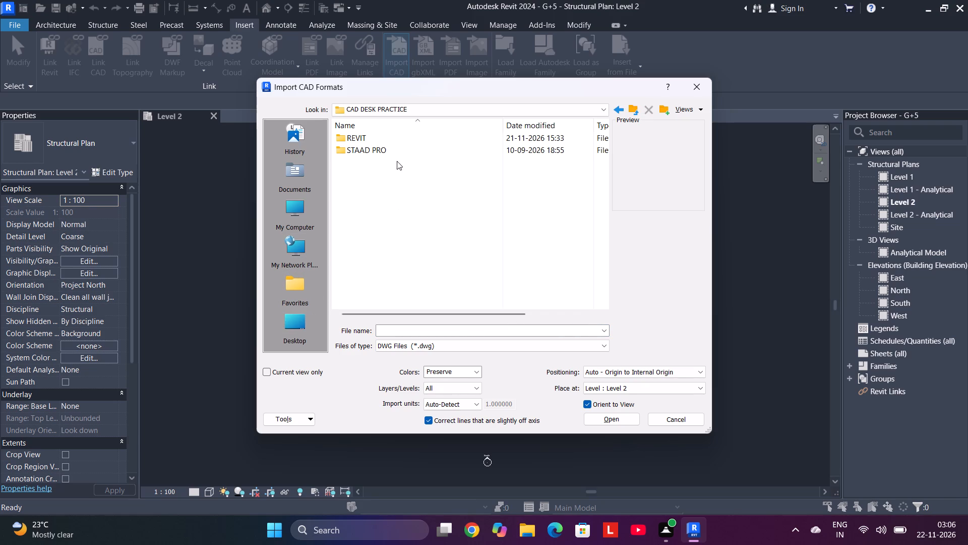
double_click(395, 140)
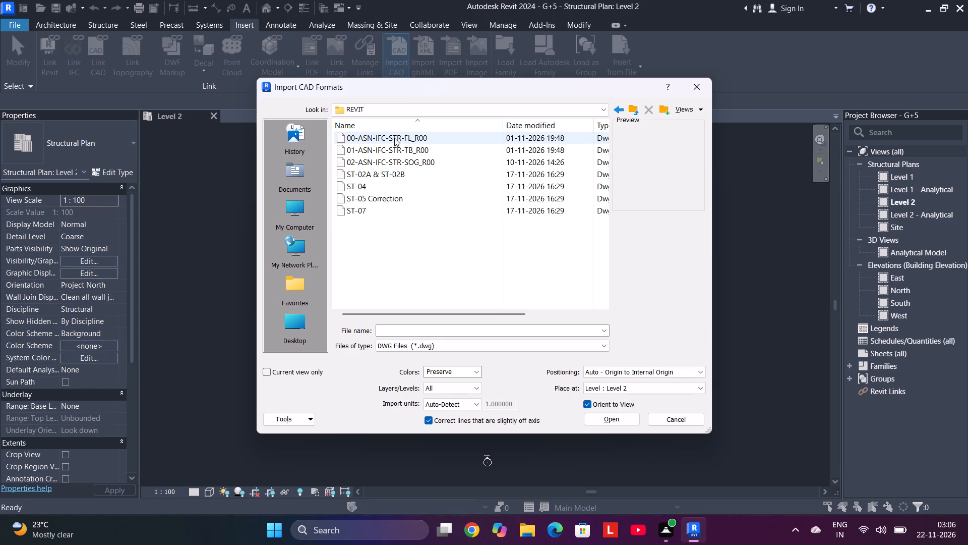
click(395, 135)
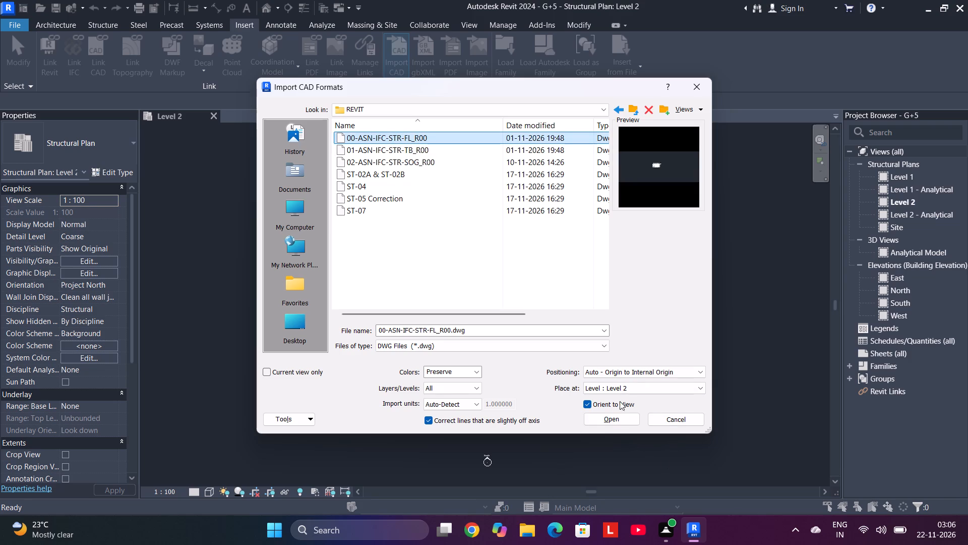
click(621, 388)
click(623, 395)
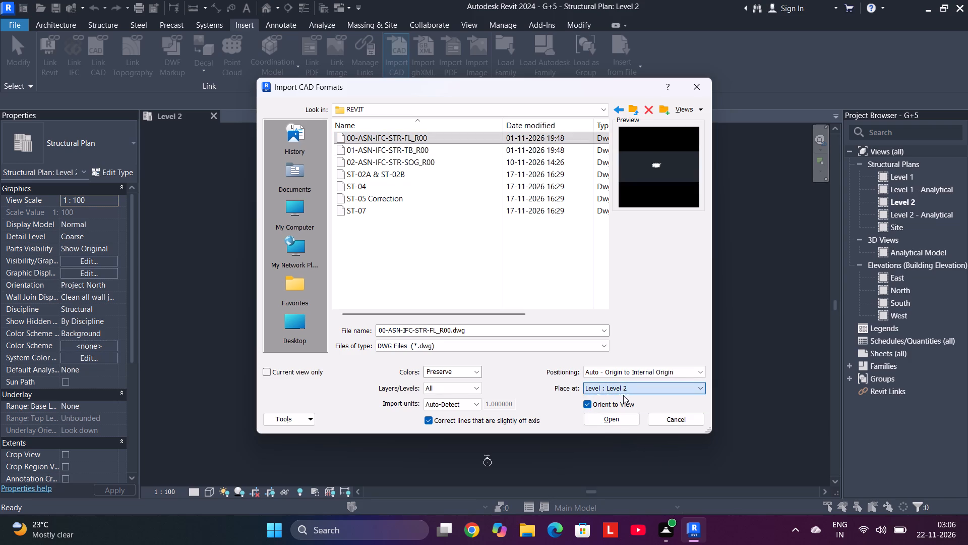
click(466, 405)
click(466, 405)
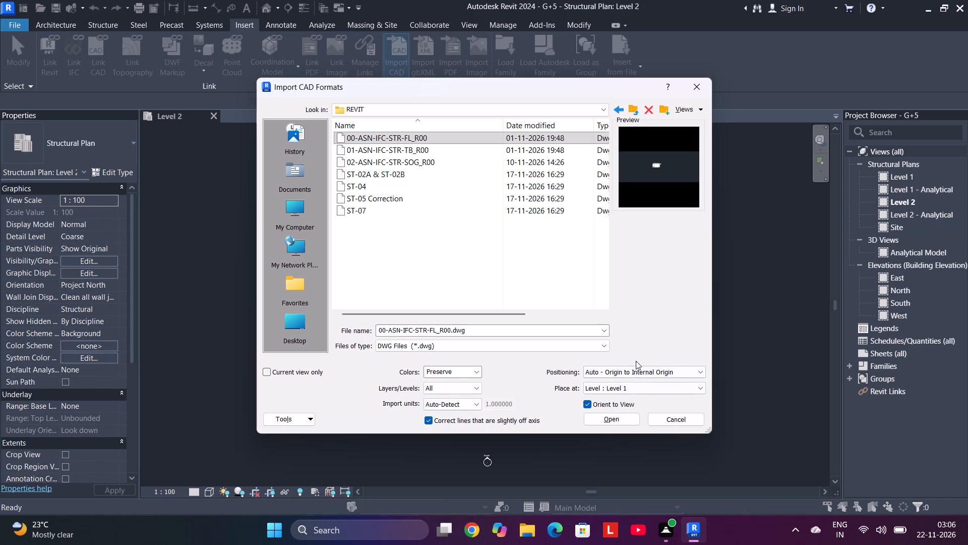
click(636, 372)
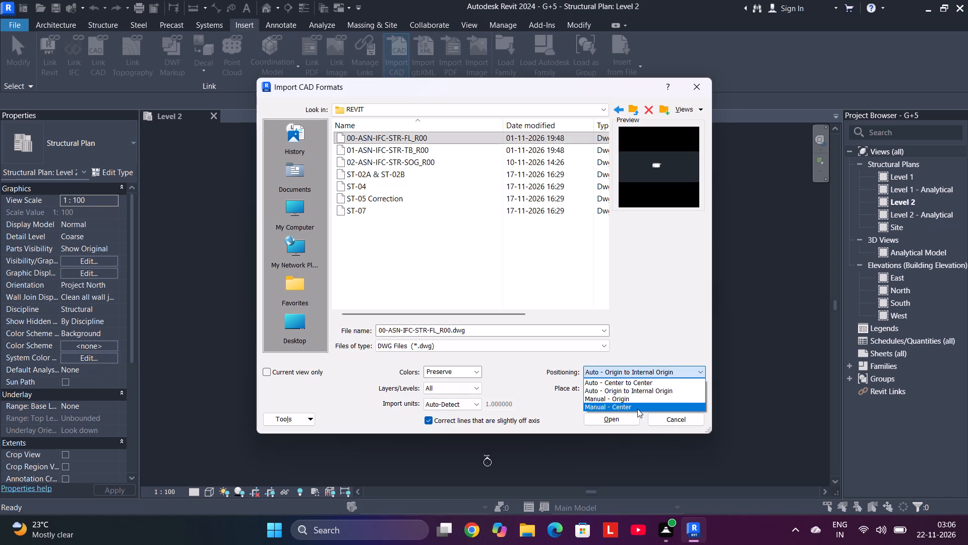
click(637, 408)
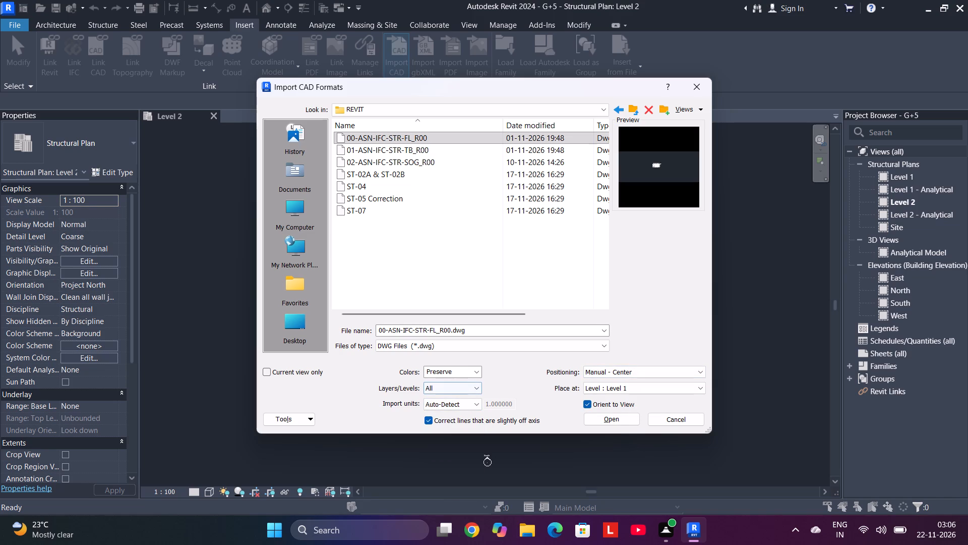
click(598, 421)
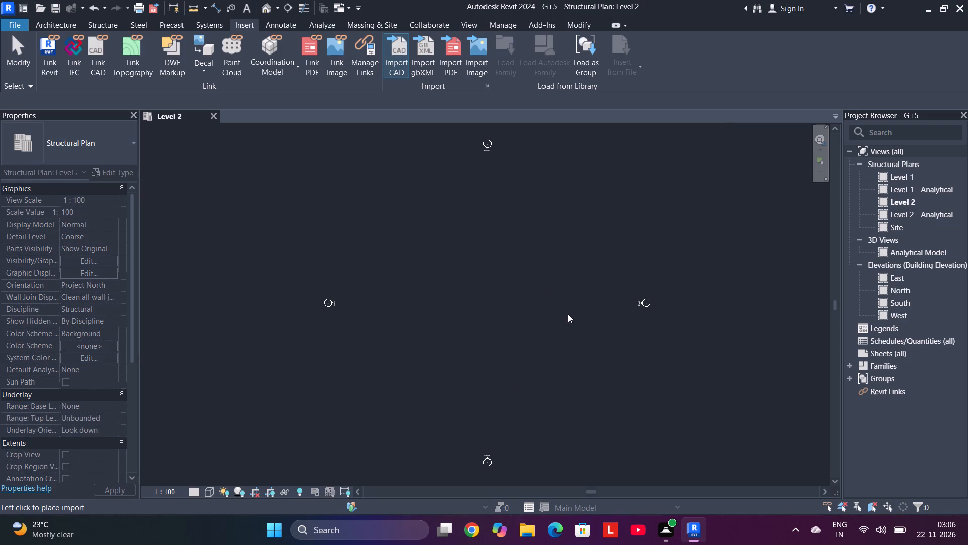
scroll(569, 318, down, 17)
scroll(568, 313, down, 12)
scroll(568, 313, up, 6)
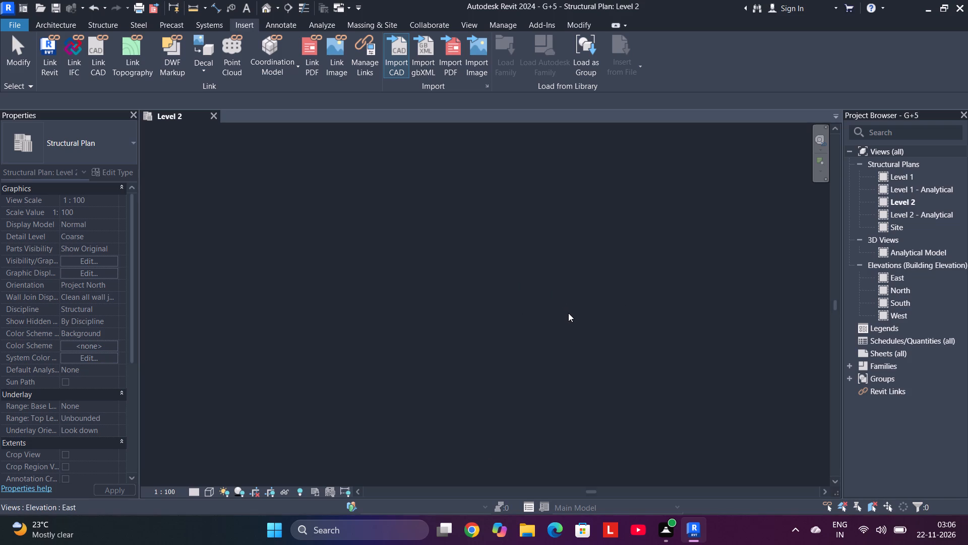
scroll(568, 313, up, 16)
scroll(568, 313, down, 1)
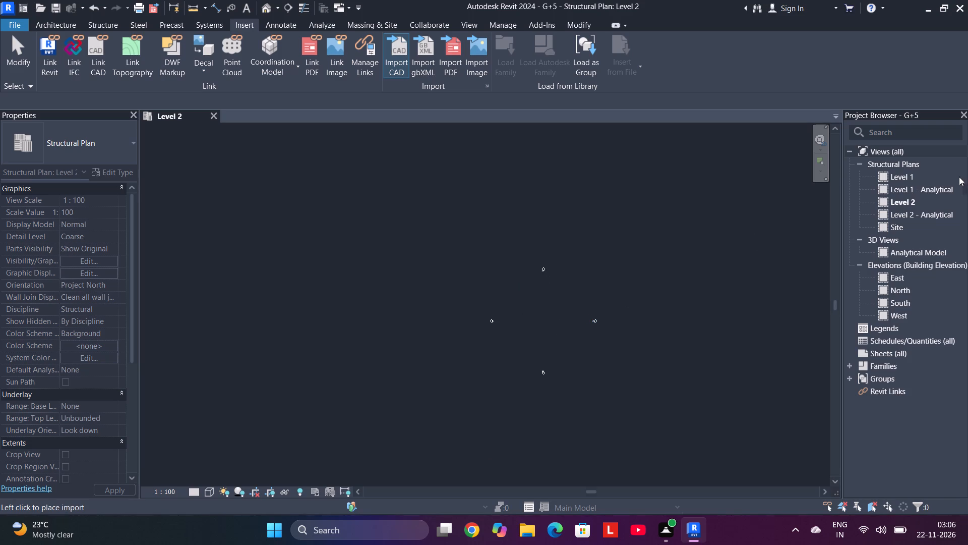
Open the Level 1 structural plan view.
double_click(904, 173)
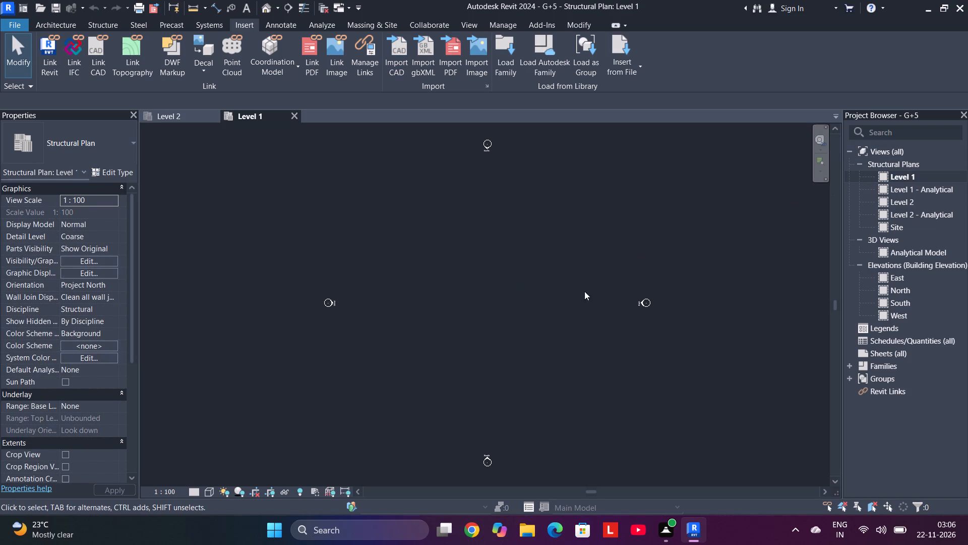
scroll(568, 296, down, 20)
scroll(567, 292, down, 7)
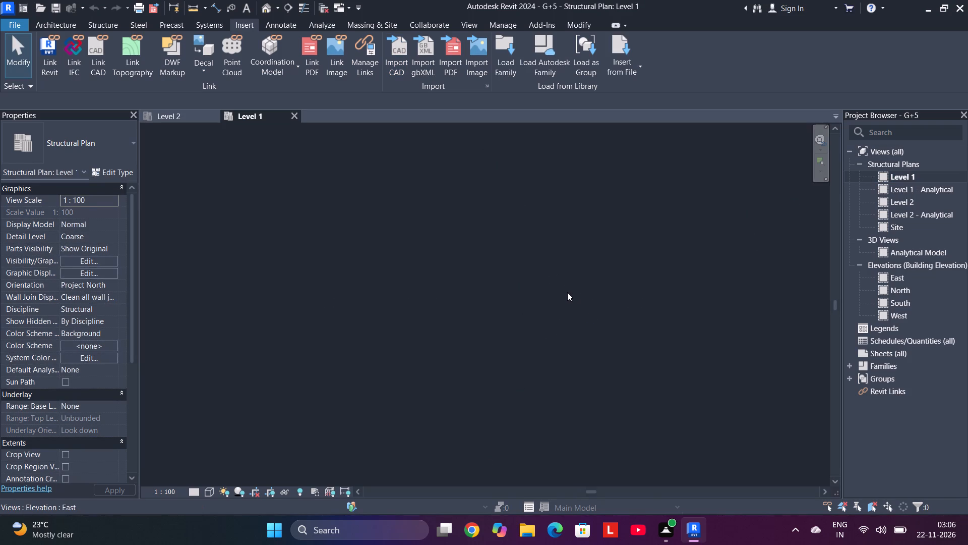
scroll(567, 292, up, 6)
scroll(567, 292, up, 20)
scroll(567, 292, up, 6)
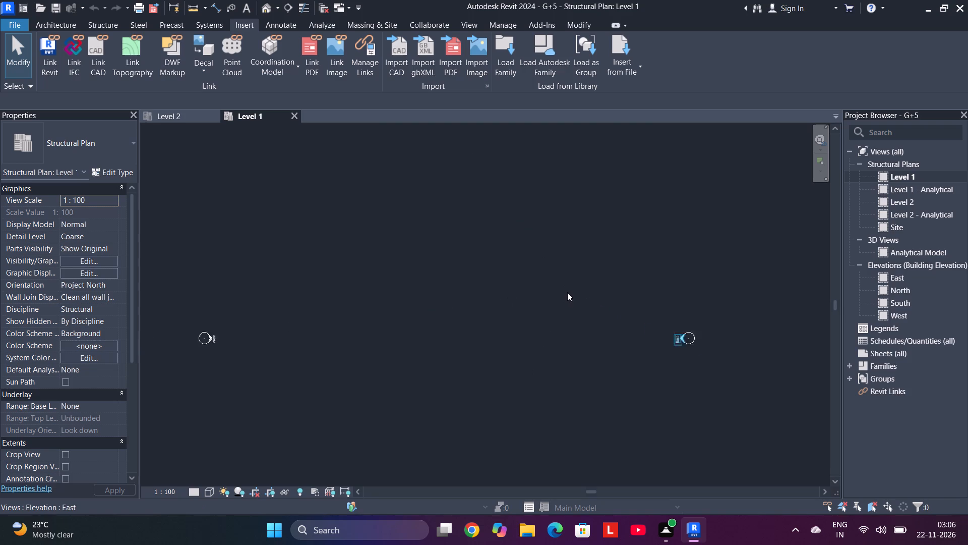
scroll(567, 292, up, 3)
scroll(567, 292, down, 11)
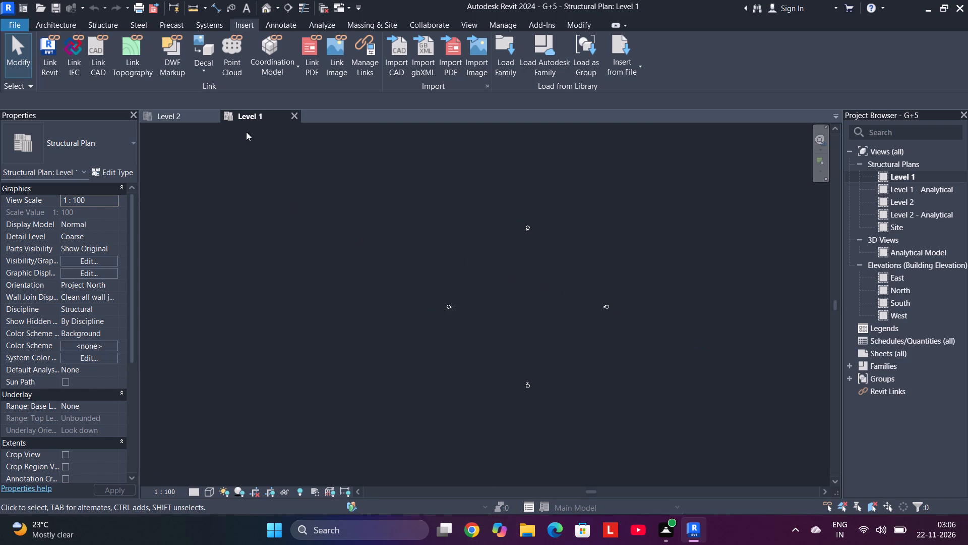
Import the CAD file 00-ASN-IFC-STR-FL_R00.dwg at Level 1 with Manual - Center positioning and meter as import units.
click(400, 58)
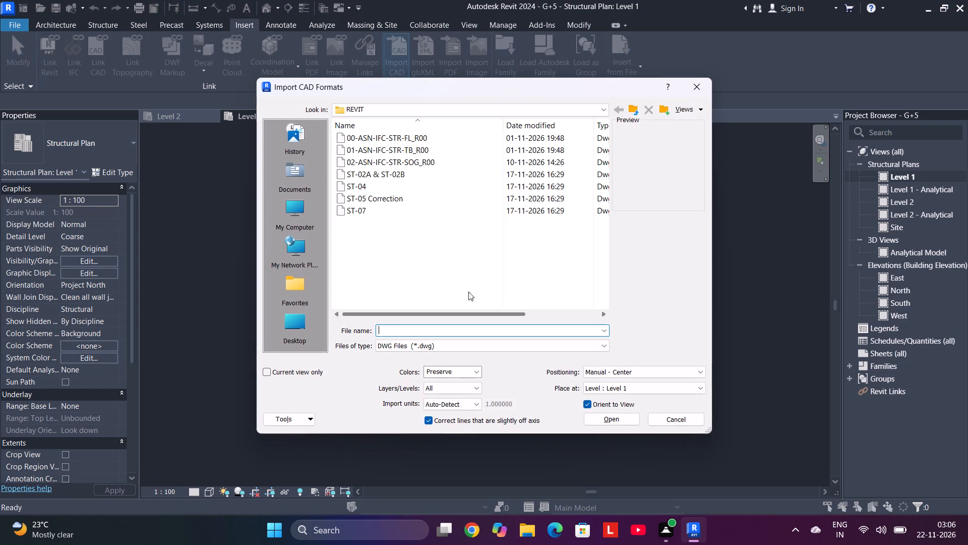
click(402, 136)
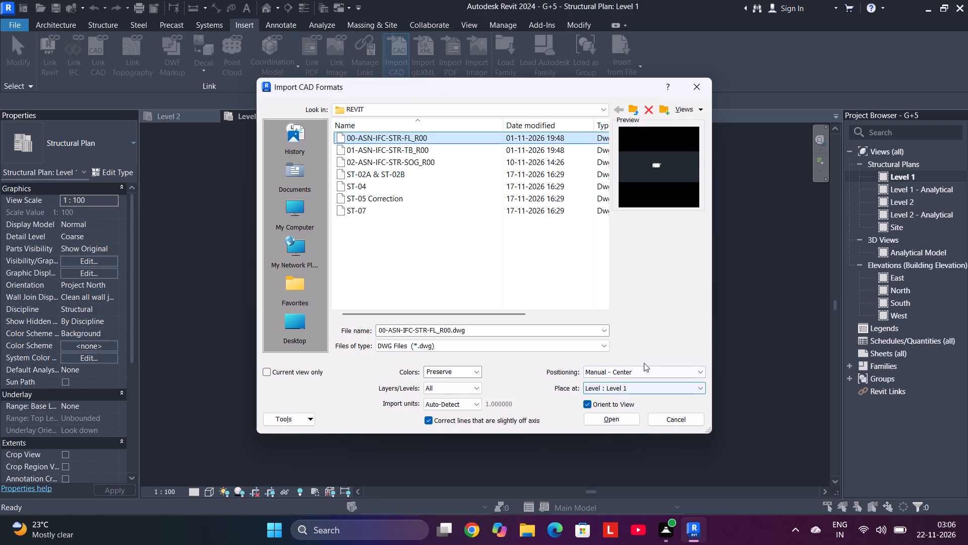
click(450, 401)
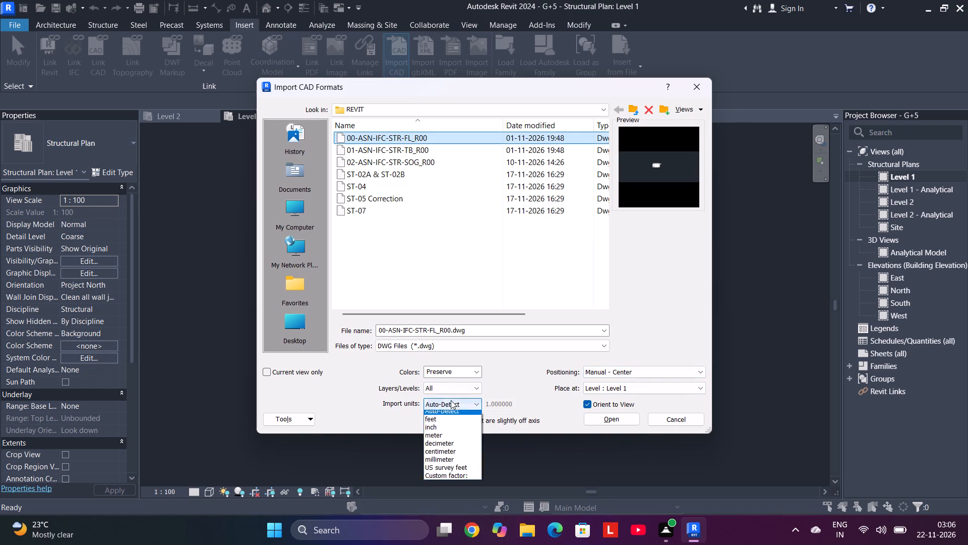
click(446, 440)
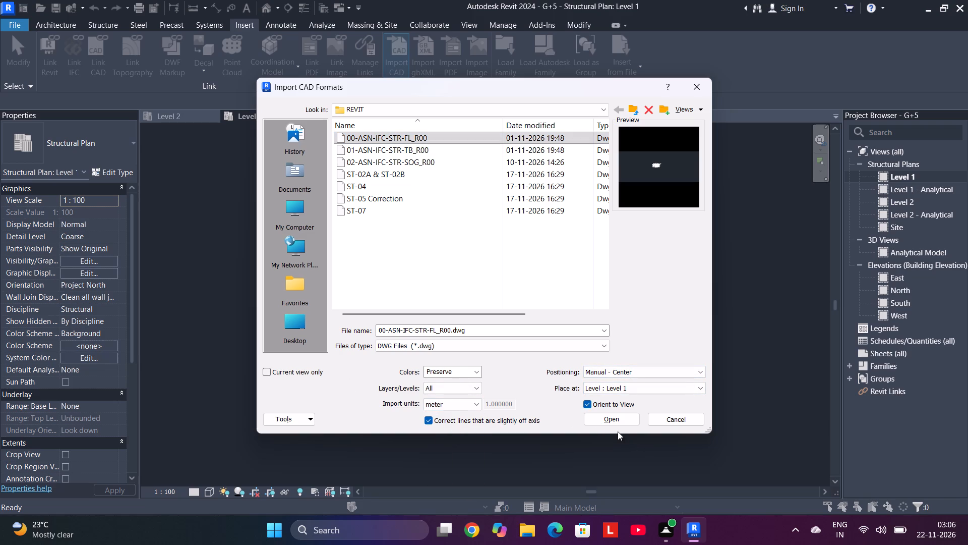
click(616, 423)
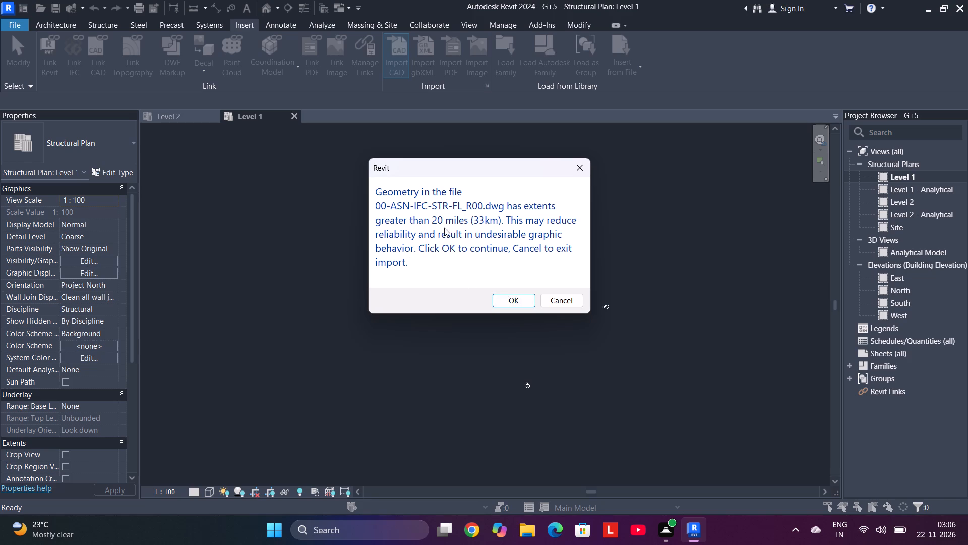
click(511, 303)
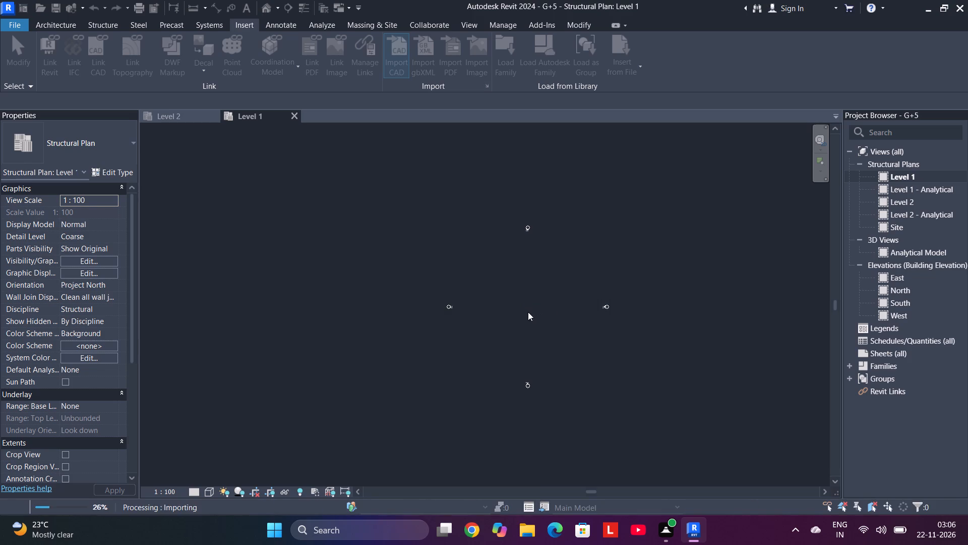
Place the imported footing layout drawing freehand in the Level 1 structural plan.
scroll(527, 312, up, 8)
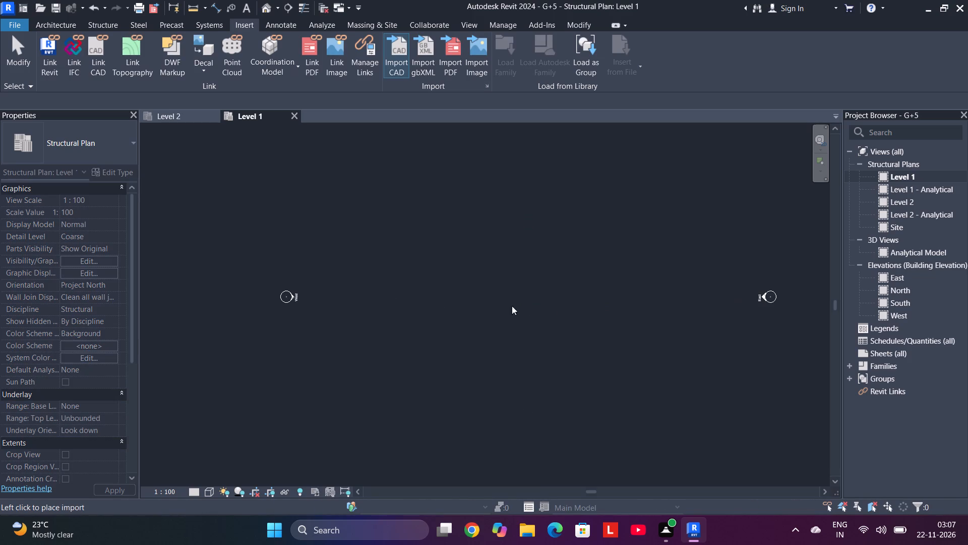
scroll(581, 269, down, 6)
scroll(581, 269, down, 20)
scroll(581, 269, down, 2)
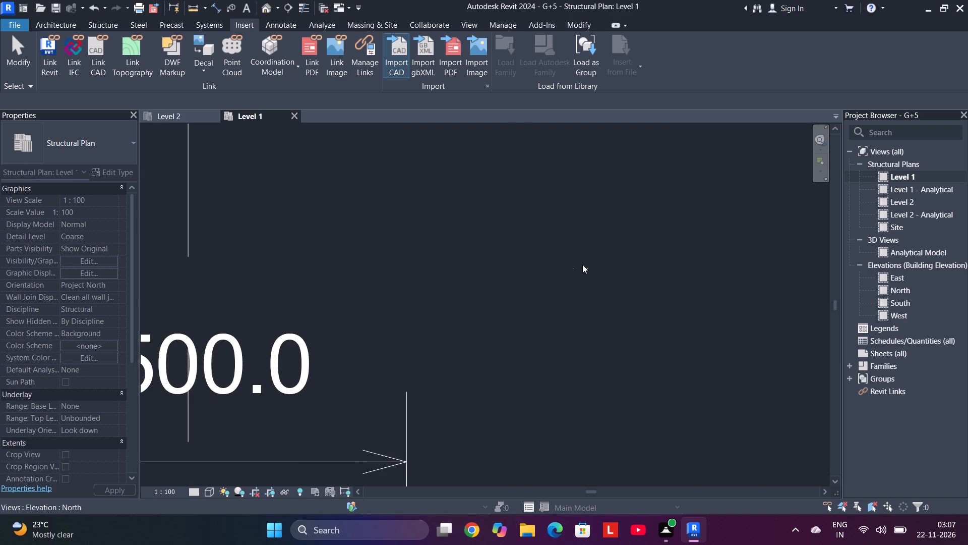
scroll(582, 264, down, 8)
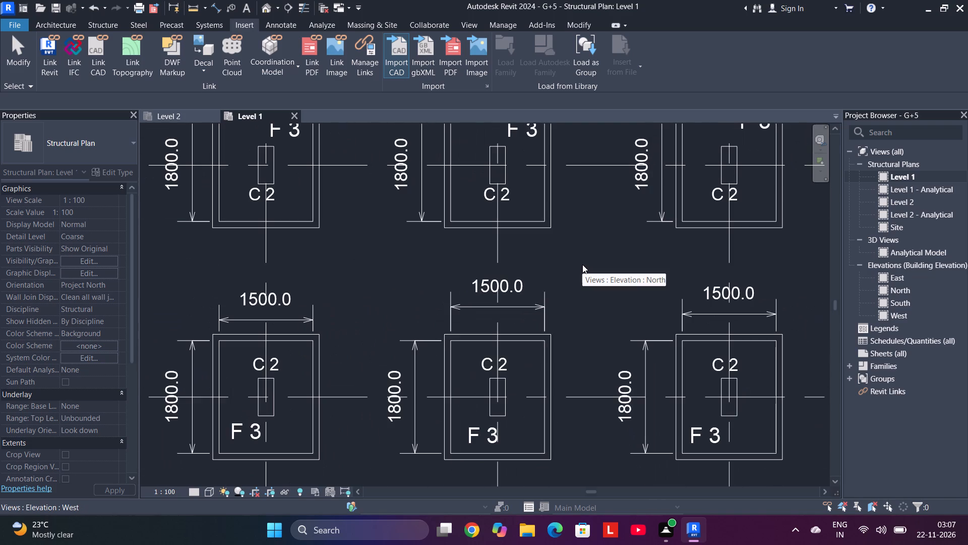
scroll(582, 264, up, 9)
scroll(582, 264, down, 11)
scroll(582, 264, down, 14)
scroll(582, 264, up, 1)
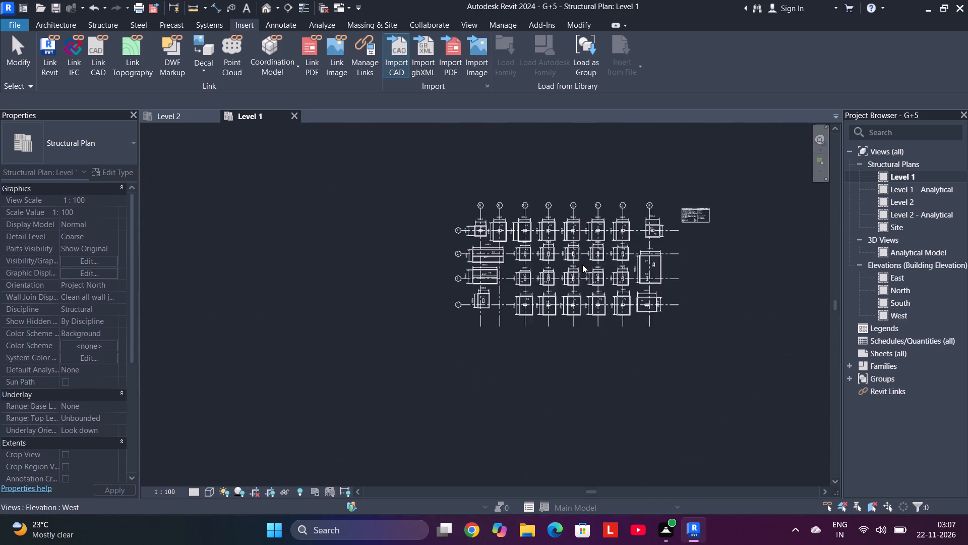
scroll(582, 264, up, 1)
drag(748, 317, 709, 314)
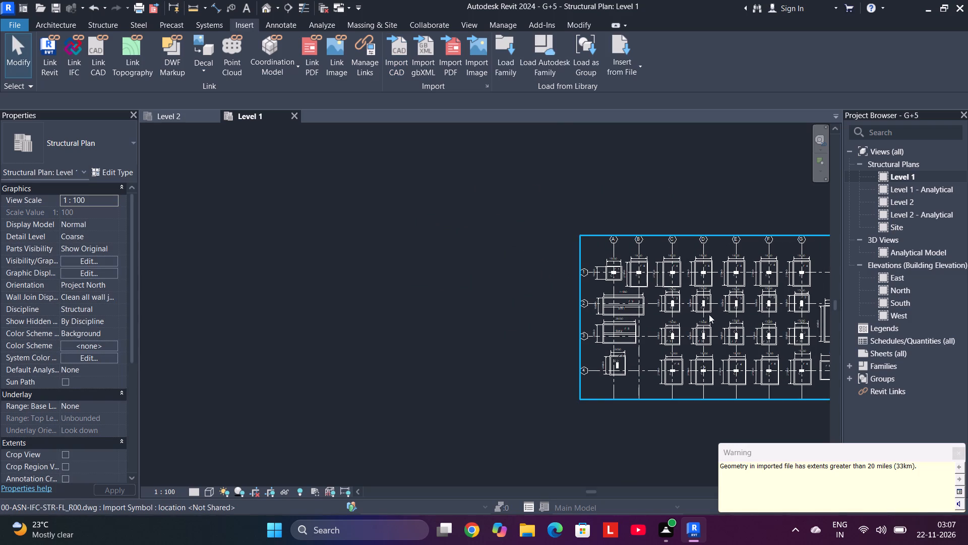
drag(709, 314, 687, 312)
Examine the placed footing layout's grids, footing labels and dimensions in the Level 1 plan.
scroll(685, 311, down, 5)
scroll(685, 310, up, 4)
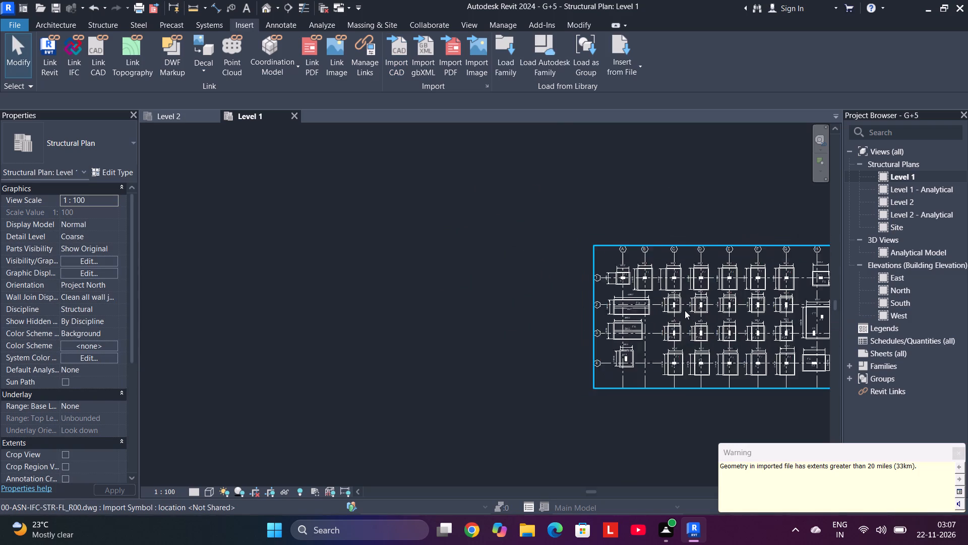
scroll(685, 310, up, 1)
middle_drag(702, 313, 550, 304)
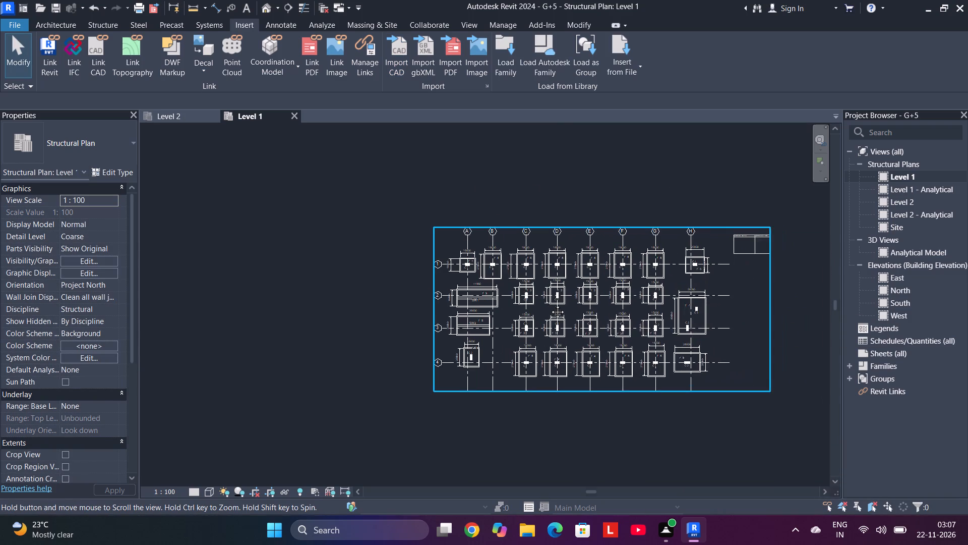
middle_drag(550, 304, 547, 304)
scroll(576, 305, up, 4)
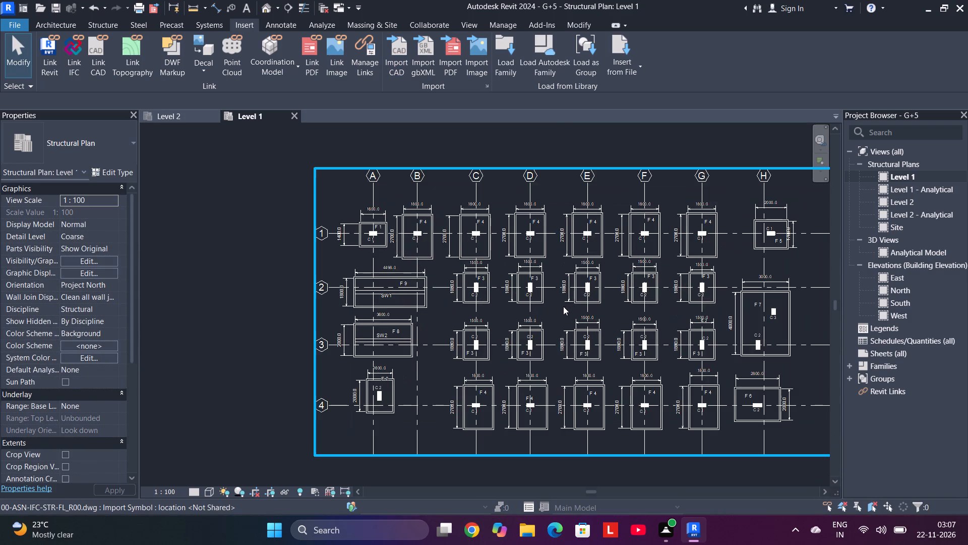
scroll(562, 306, up, 9)
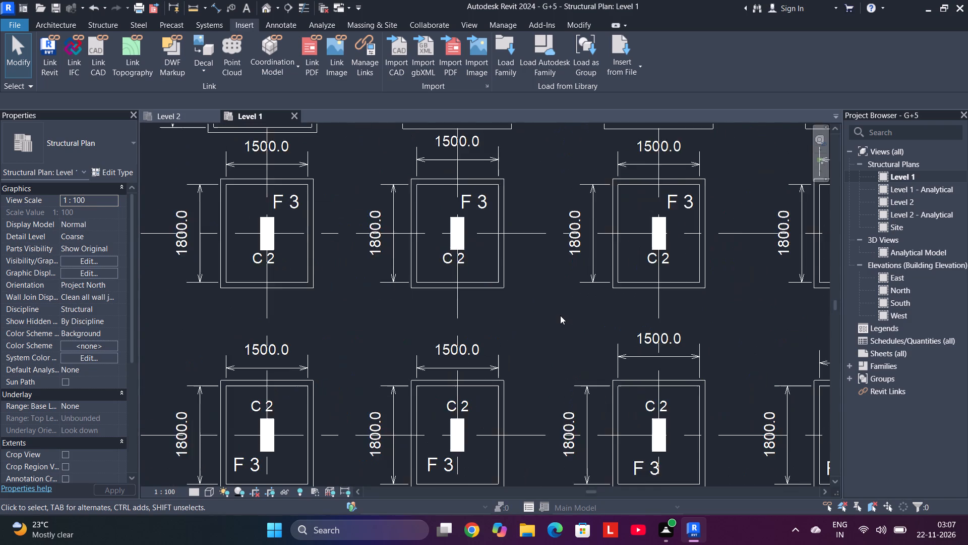
scroll(560, 315, up, 19)
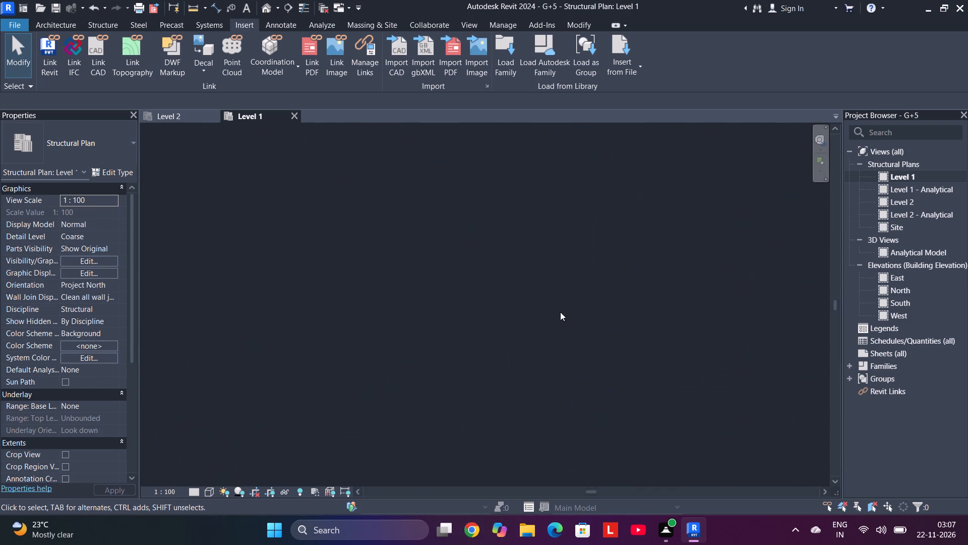
scroll(560, 312, down, 16)
scroll(560, 309, down, 6)
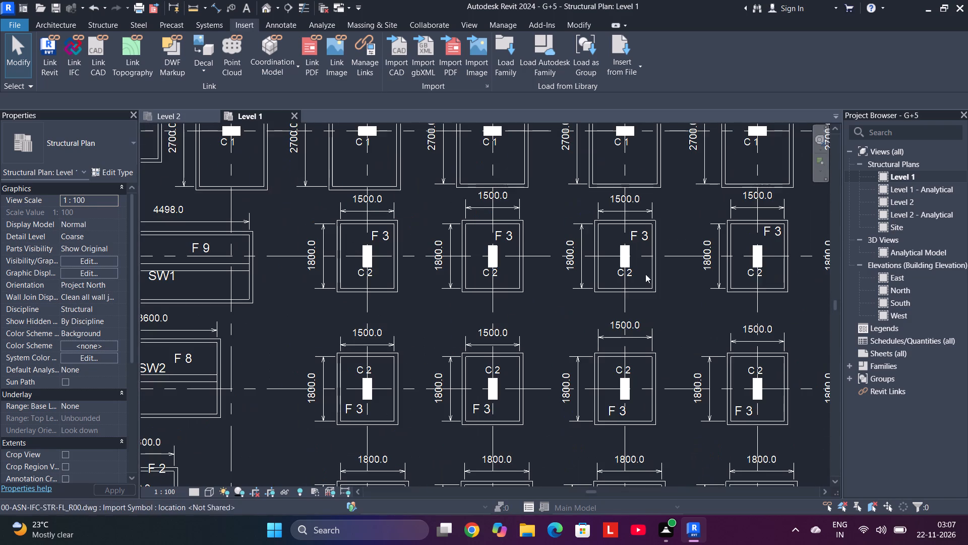
Delete the Level 1 structural plan view from the project.
double_click(918, 196)
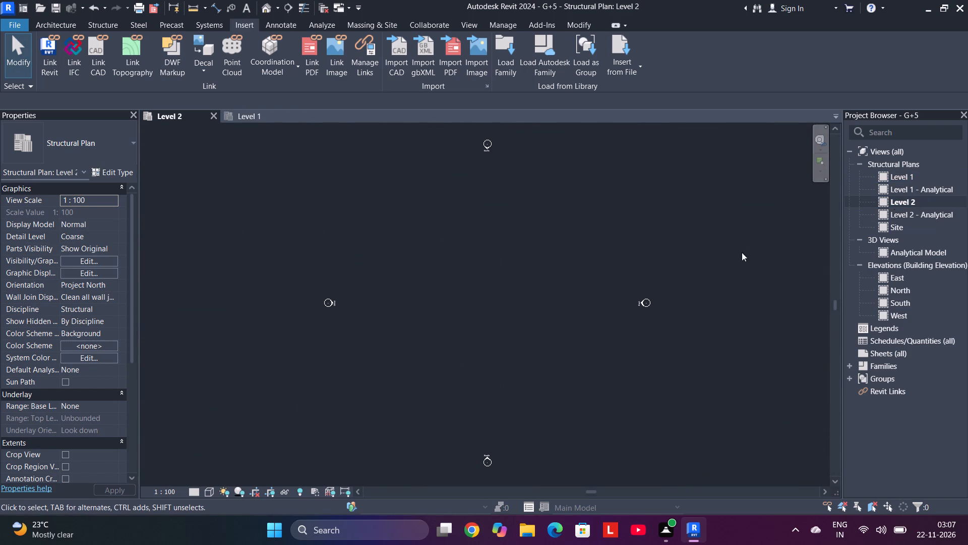
click(935, 173)
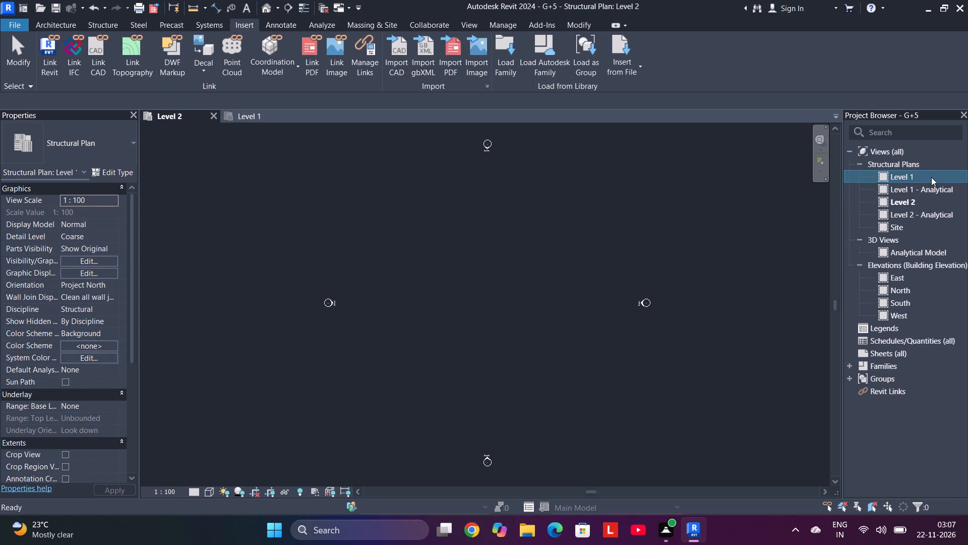
click(249, 113)
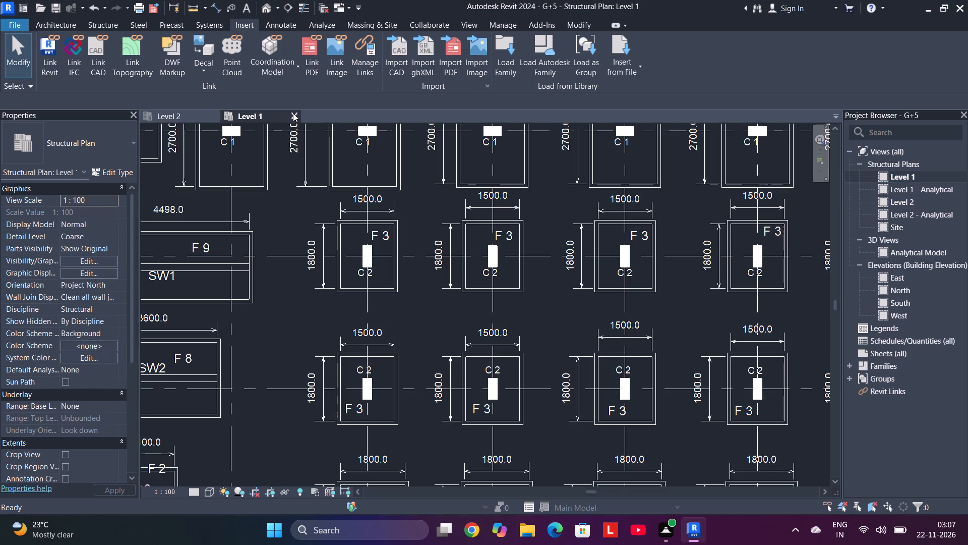
click(891, 174)
right_click(891, 174)
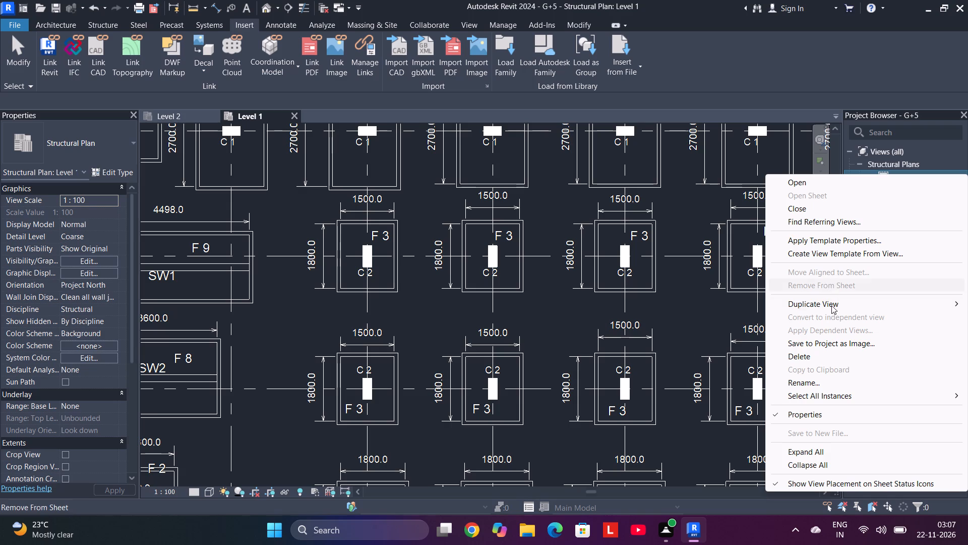
click(831, 354)
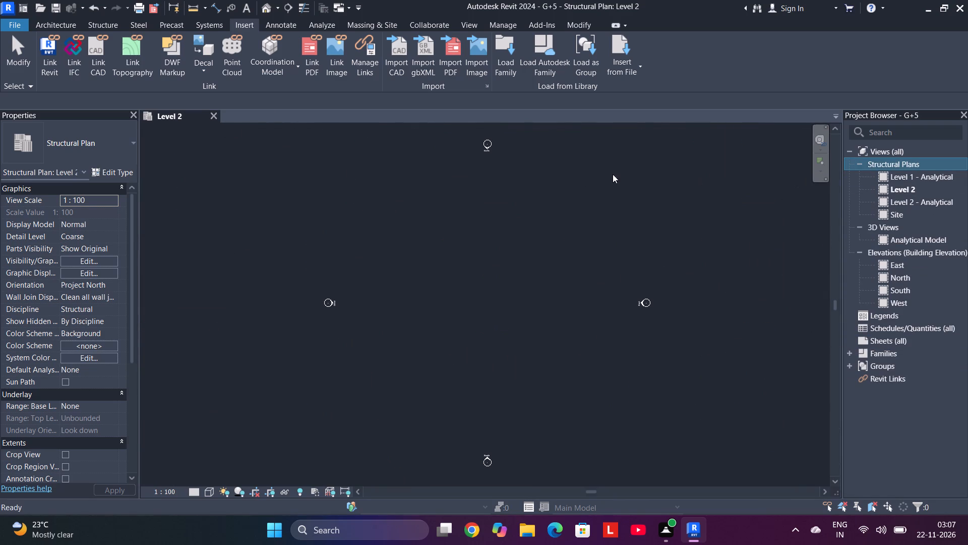
Open the North elevation and check how the imported footing drawing appears there.
click(96, 26)
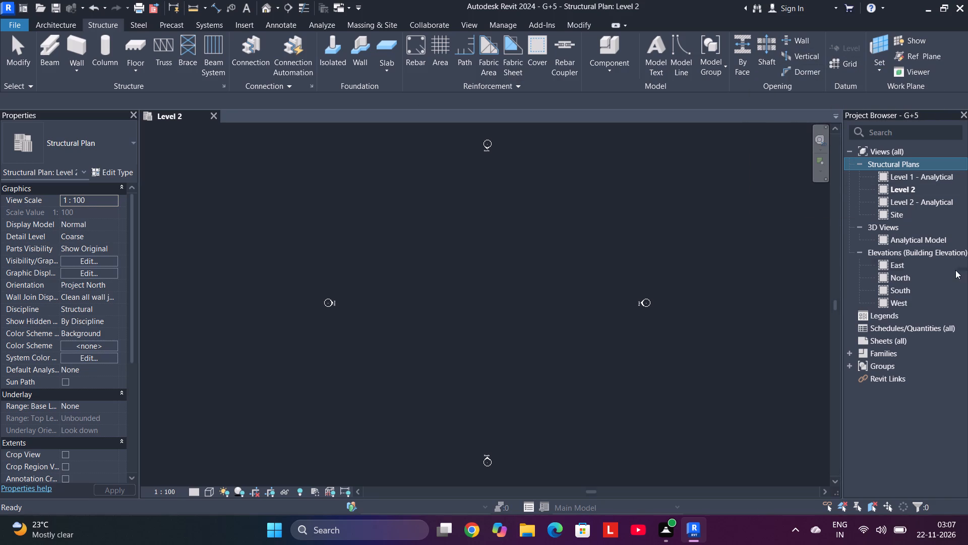
double_click(902, 280)
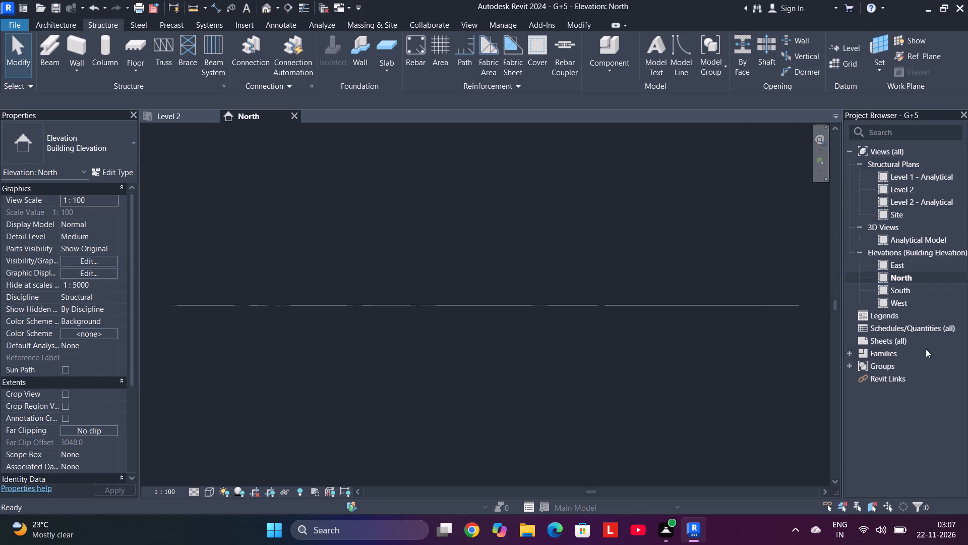
scroll(715, 282, down, 6)
middle_drag(728, 273, 623, 287)
scroll(625, 297, up, 4)
middle_drag(646, 287, 699, 289)
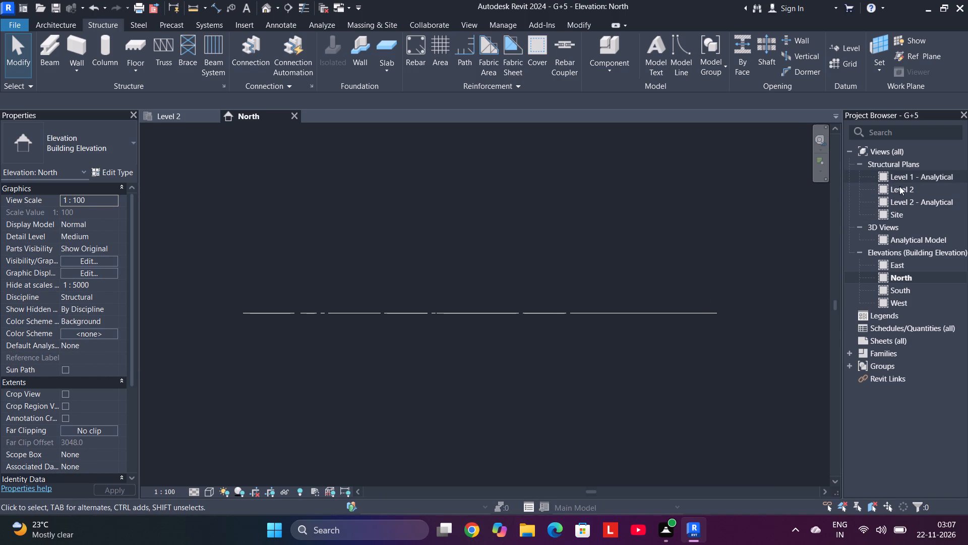
click(904, 174)
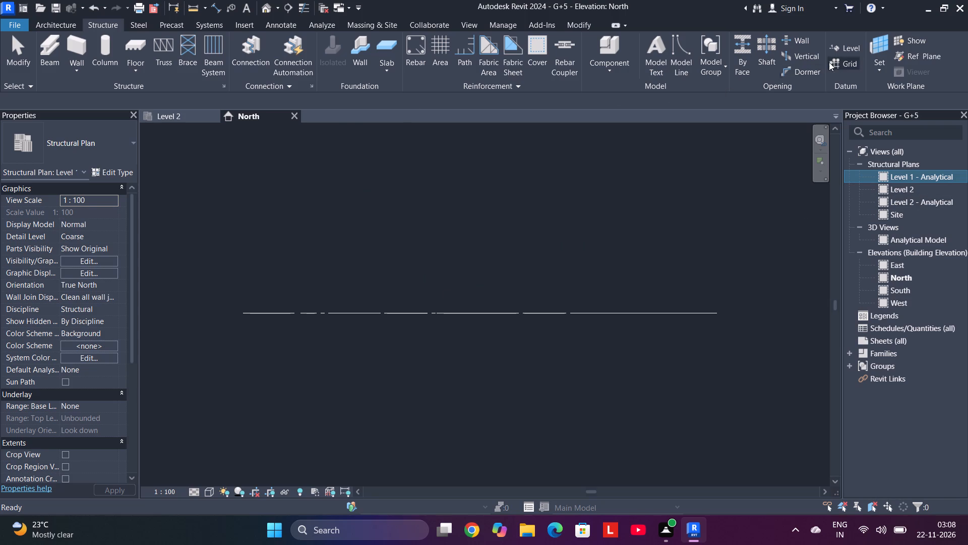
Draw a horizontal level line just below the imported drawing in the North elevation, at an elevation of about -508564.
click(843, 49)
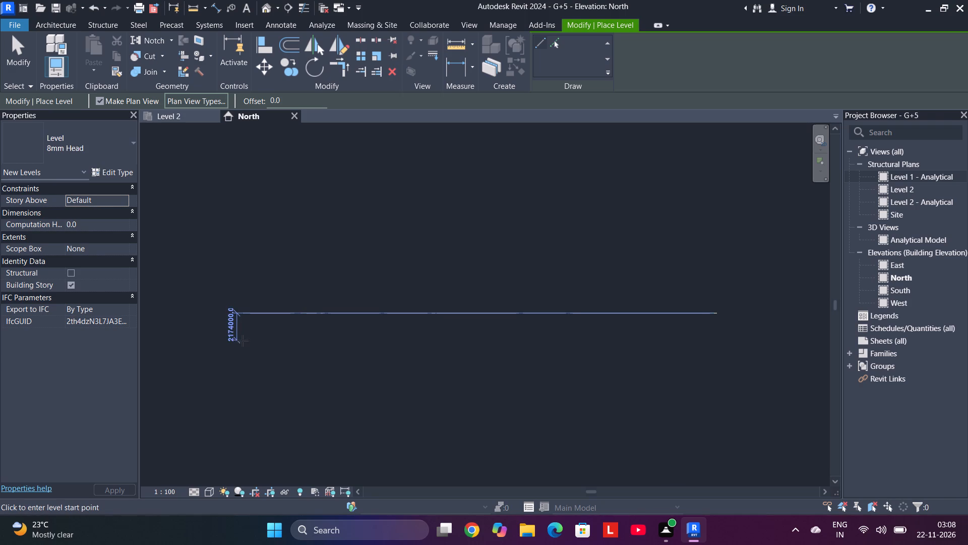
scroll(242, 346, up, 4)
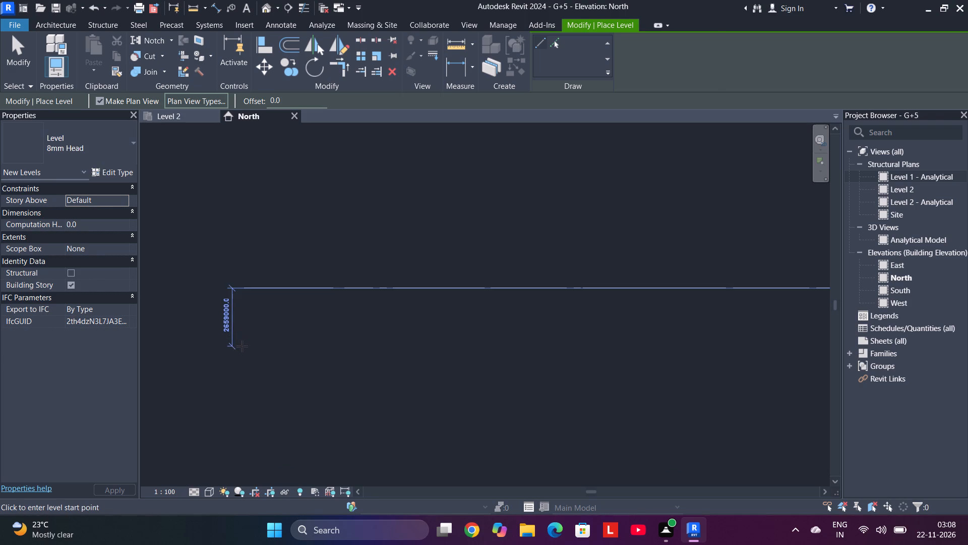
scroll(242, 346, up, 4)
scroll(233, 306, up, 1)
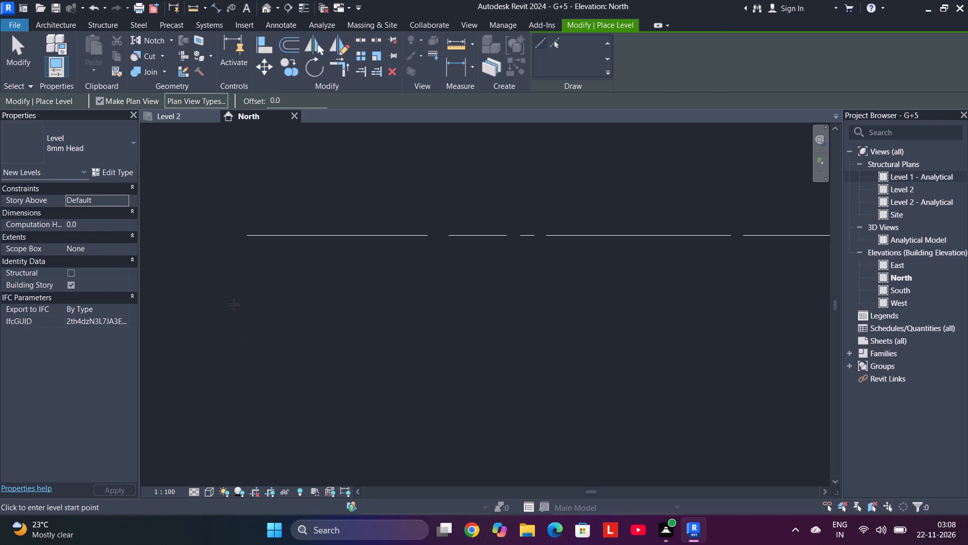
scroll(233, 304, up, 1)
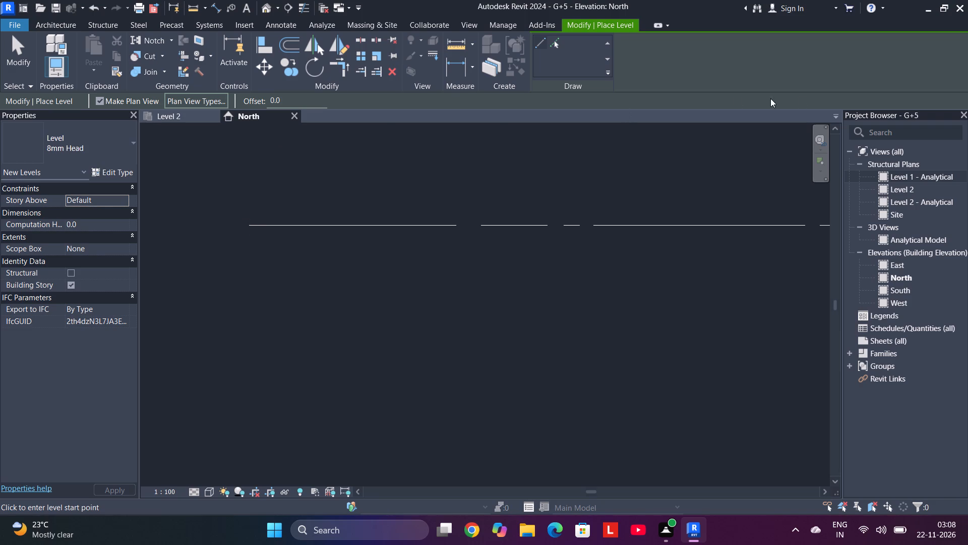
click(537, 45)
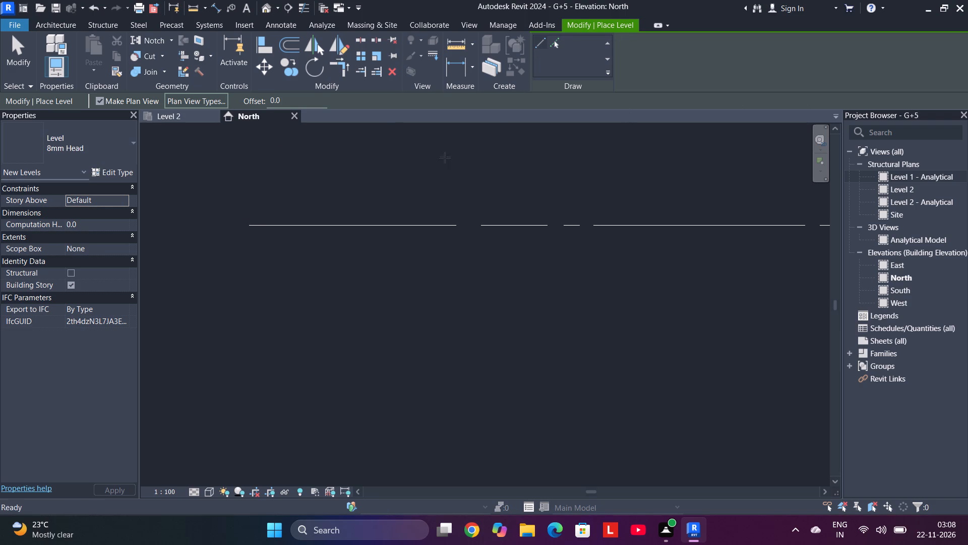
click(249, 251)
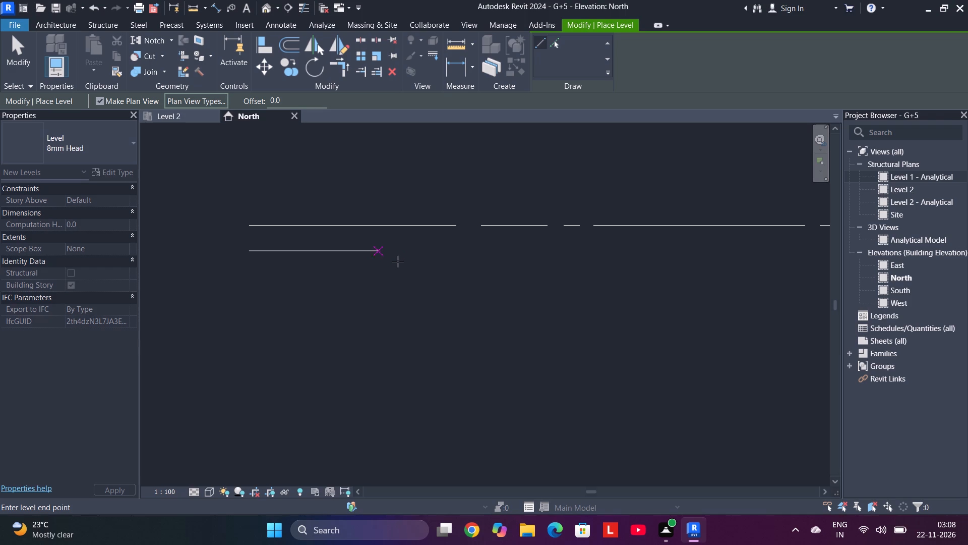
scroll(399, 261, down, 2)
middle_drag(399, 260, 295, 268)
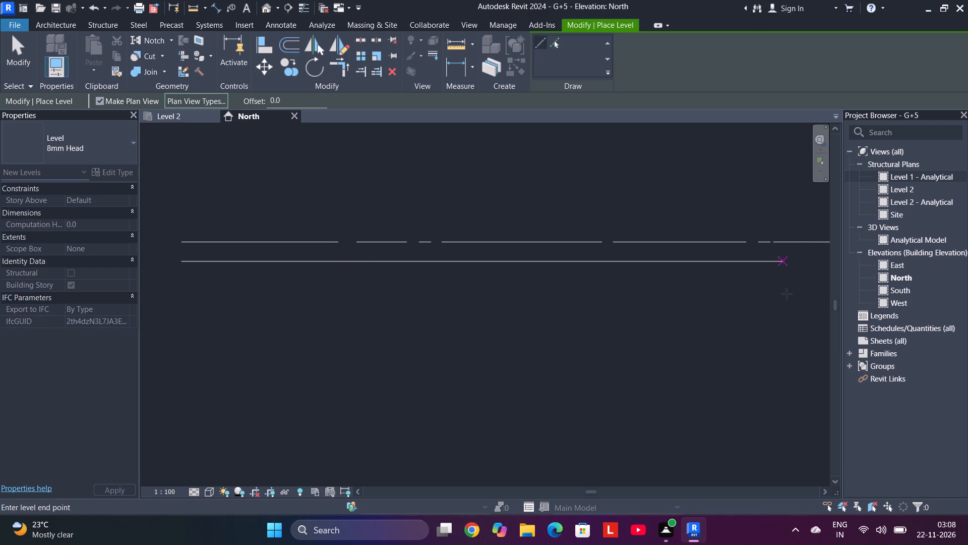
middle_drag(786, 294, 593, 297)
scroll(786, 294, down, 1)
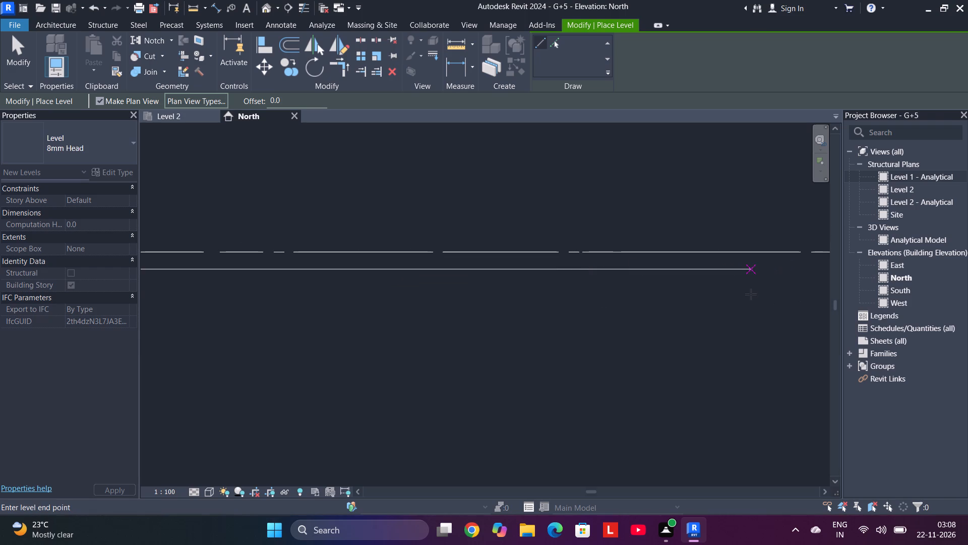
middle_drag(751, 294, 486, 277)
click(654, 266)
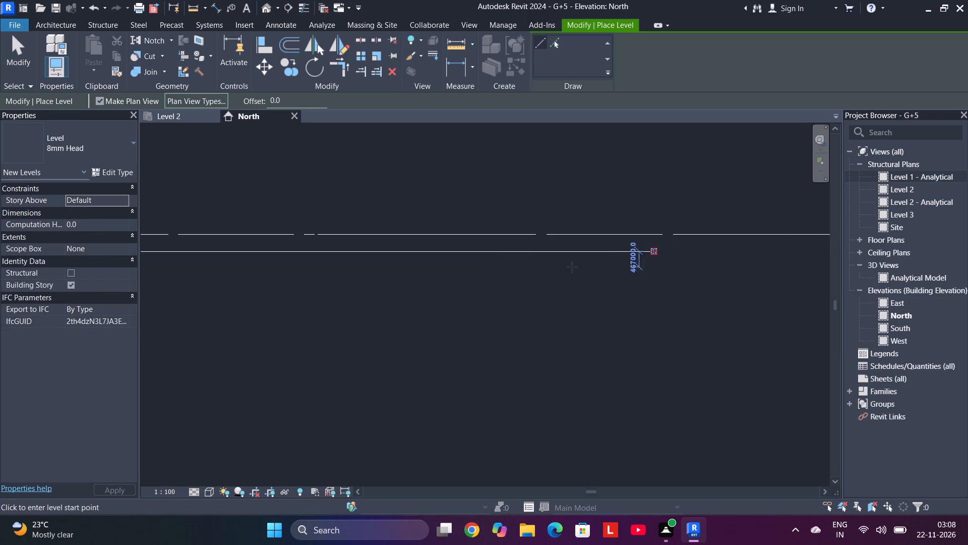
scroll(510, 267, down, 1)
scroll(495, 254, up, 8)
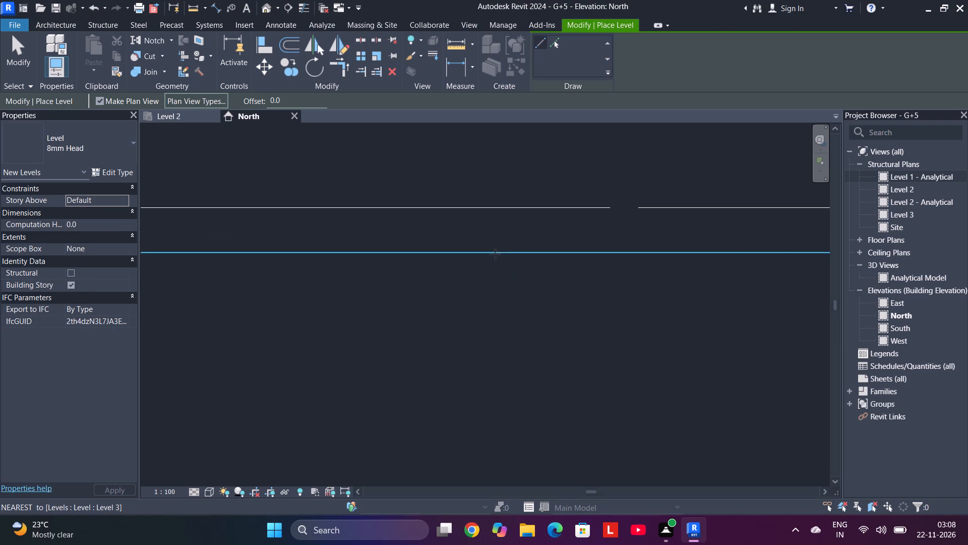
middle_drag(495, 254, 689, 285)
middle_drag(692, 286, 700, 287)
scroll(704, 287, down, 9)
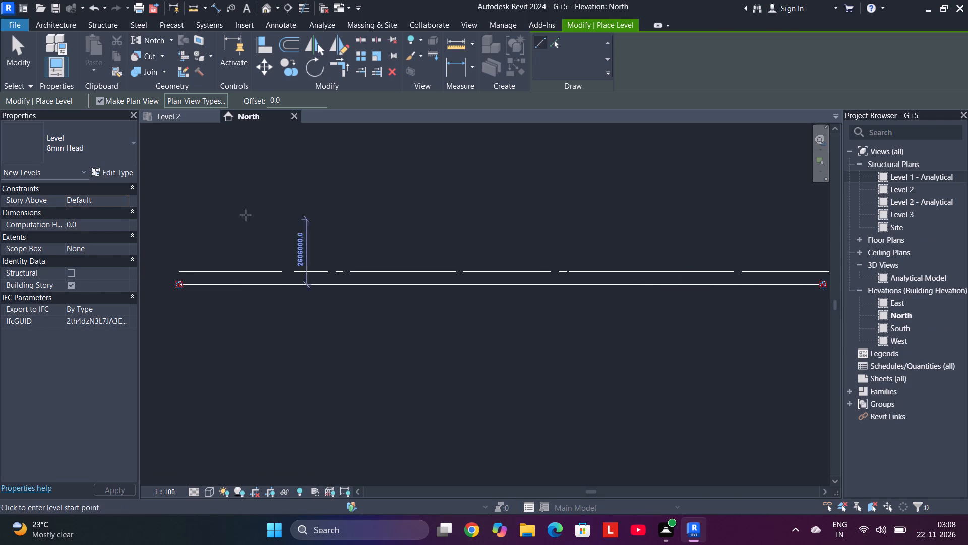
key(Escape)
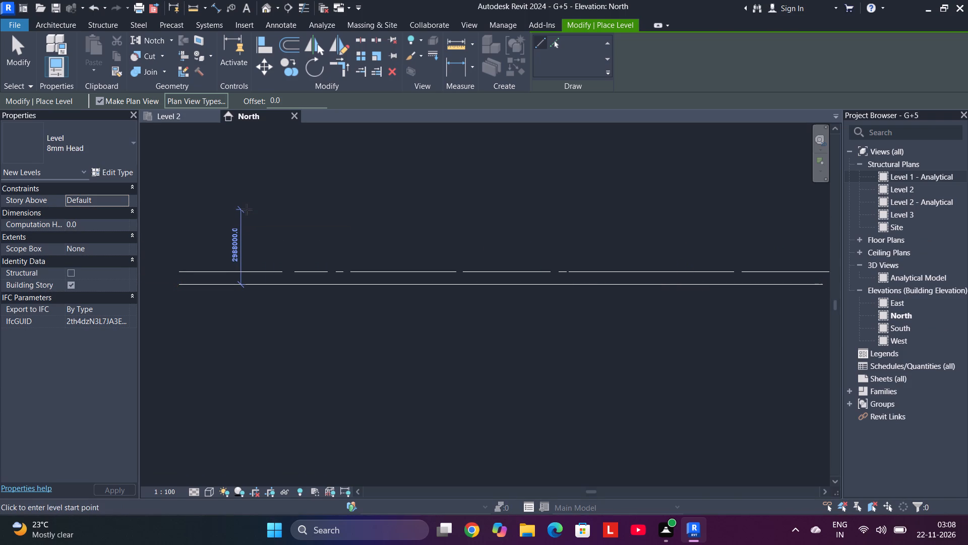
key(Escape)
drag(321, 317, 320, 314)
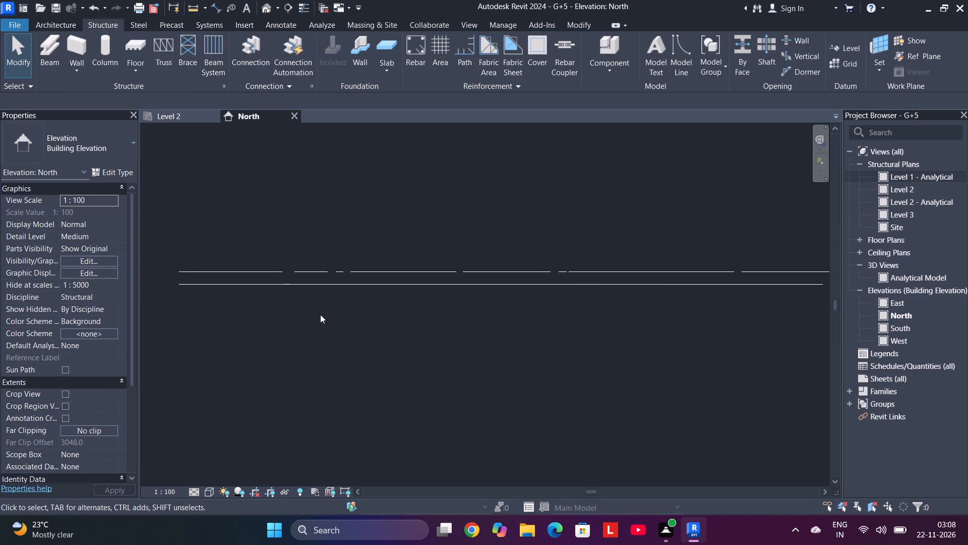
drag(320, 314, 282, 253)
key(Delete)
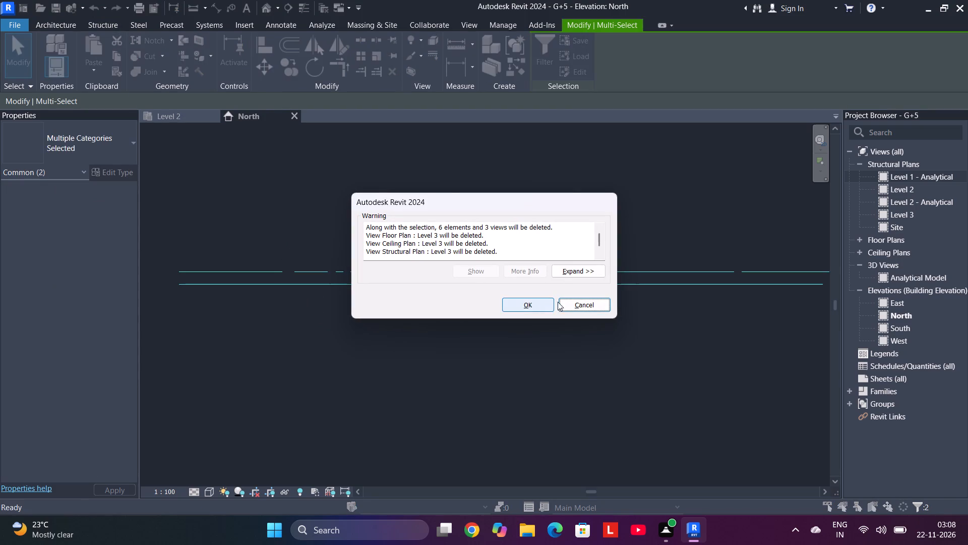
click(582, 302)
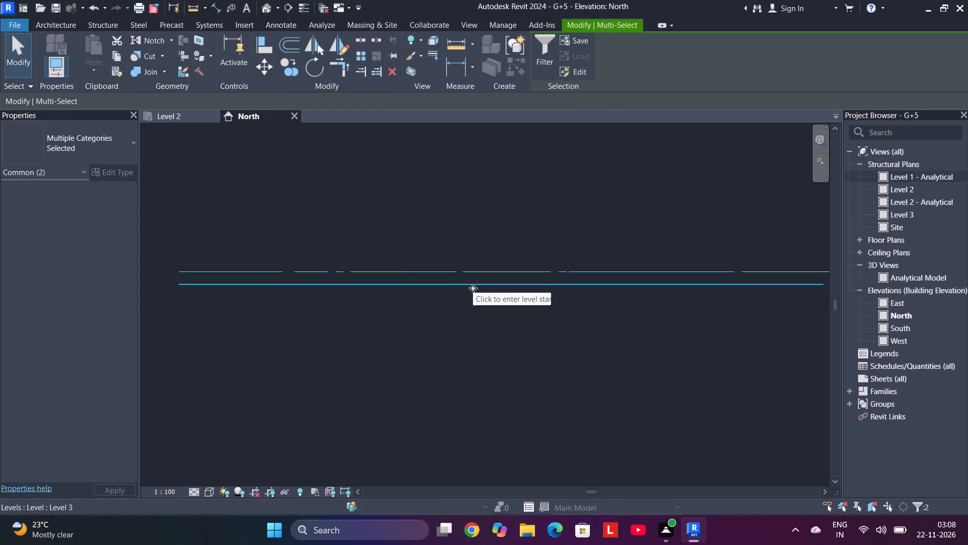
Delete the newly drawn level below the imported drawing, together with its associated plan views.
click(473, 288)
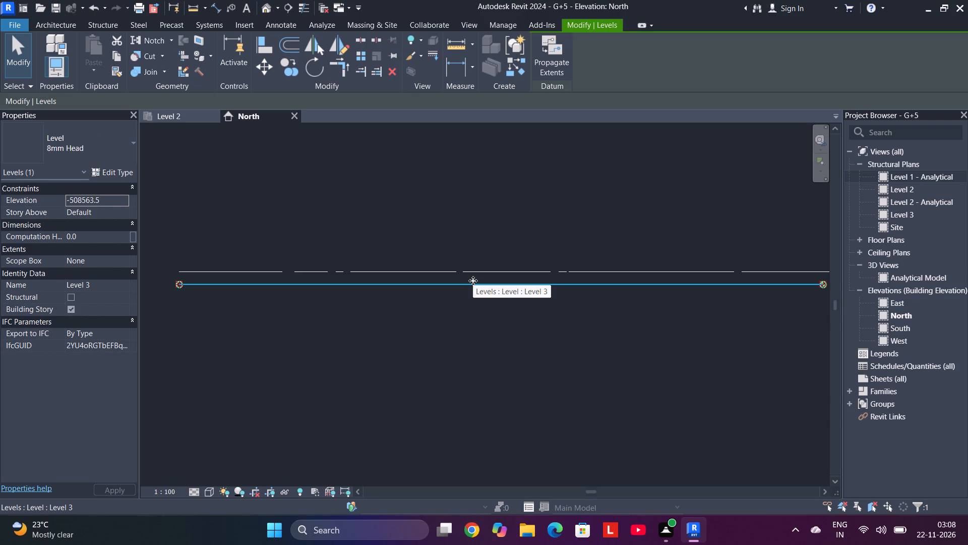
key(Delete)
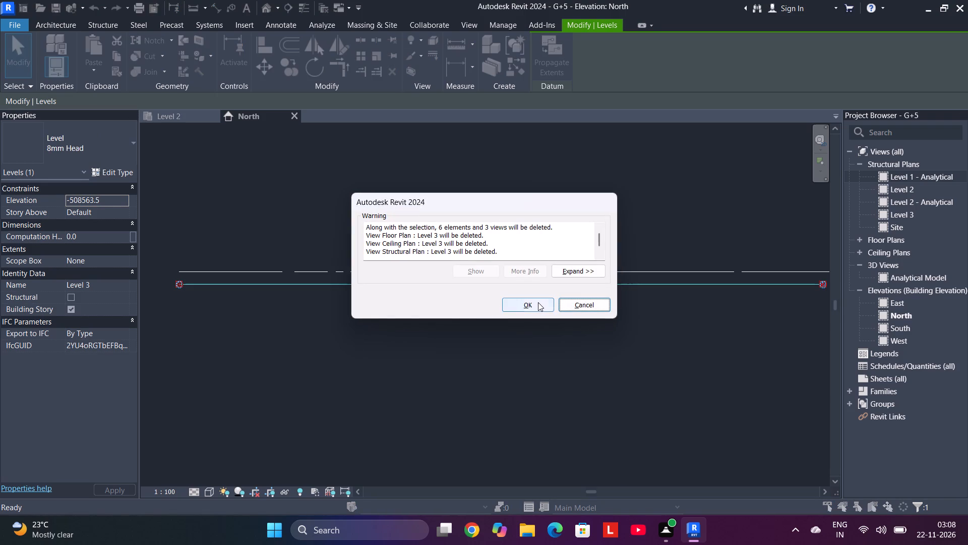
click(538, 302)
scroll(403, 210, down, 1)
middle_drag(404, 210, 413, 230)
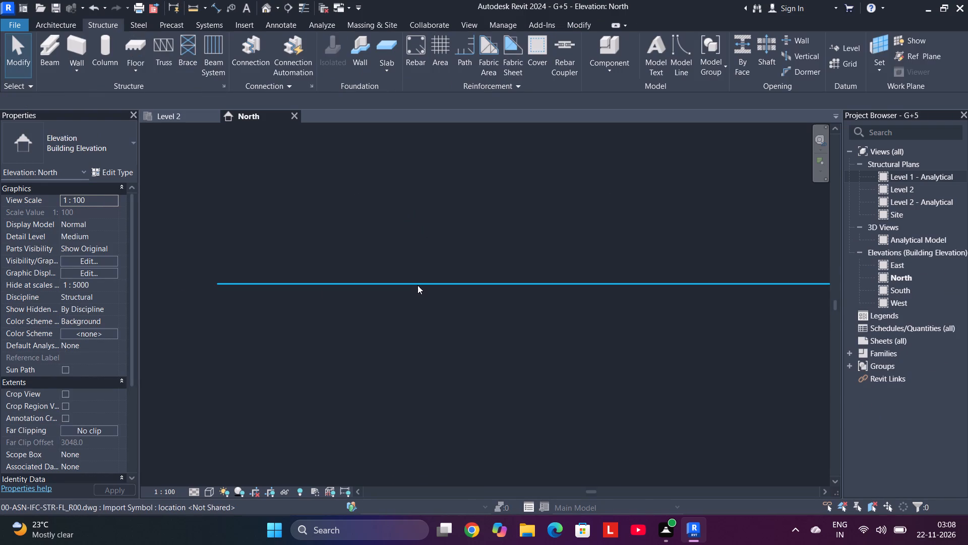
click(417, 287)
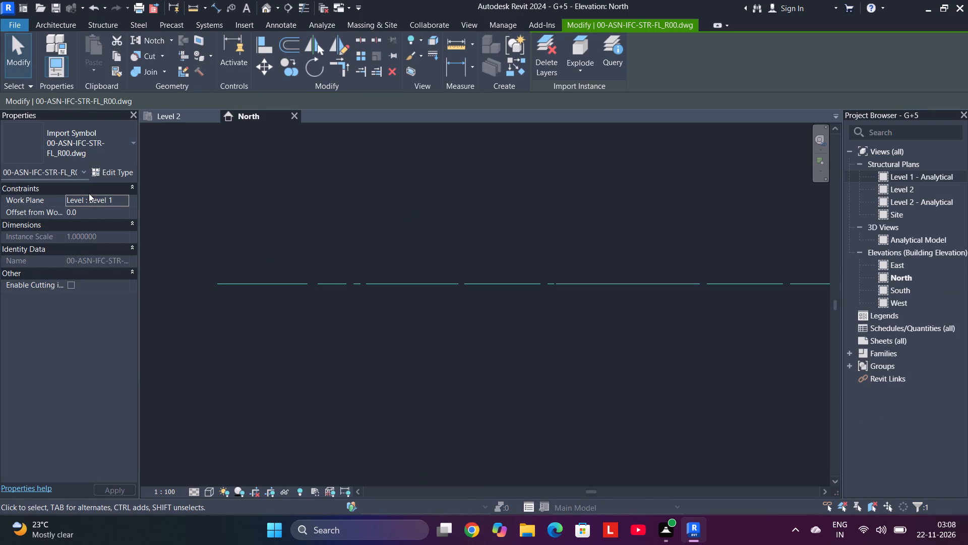
Draw a vertical grid line in the Level 2 structural plan, between the four elevation markers and nearer the west one.
double_click(900, 192)
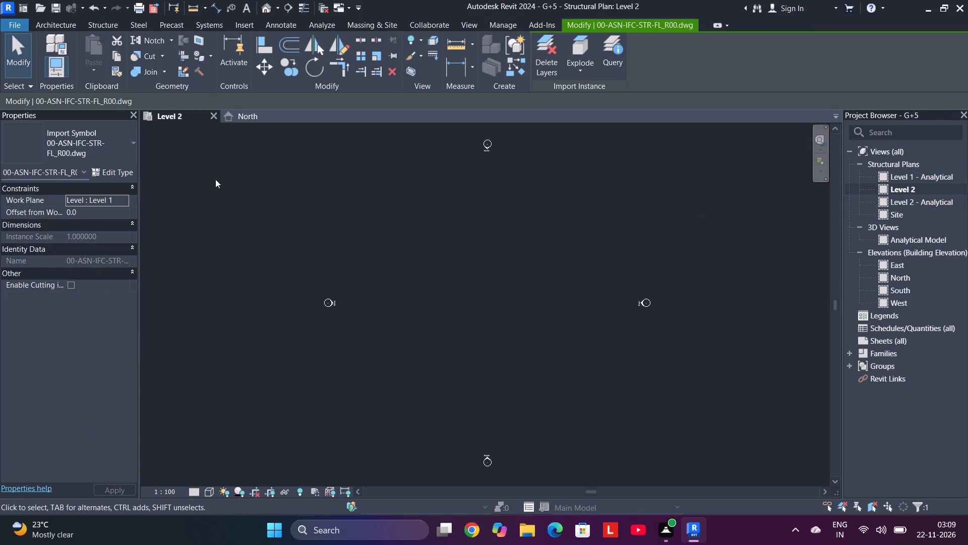
click(104, 23)
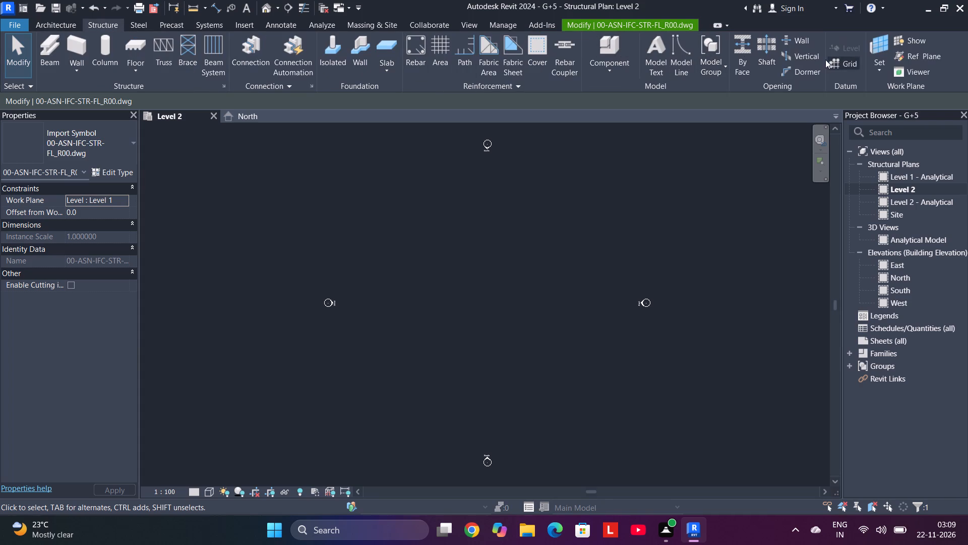
click(842, 66)
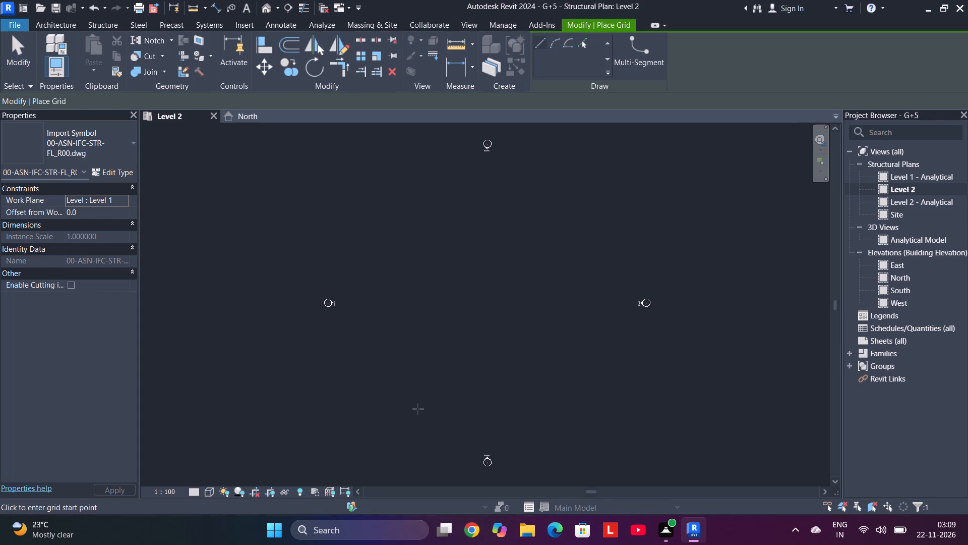
click(418, 410)
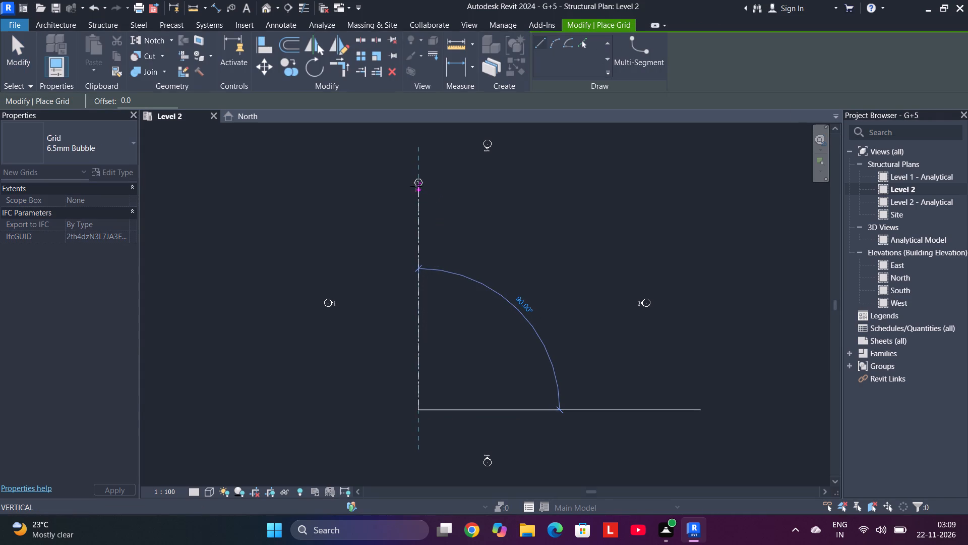
click(416, 163)
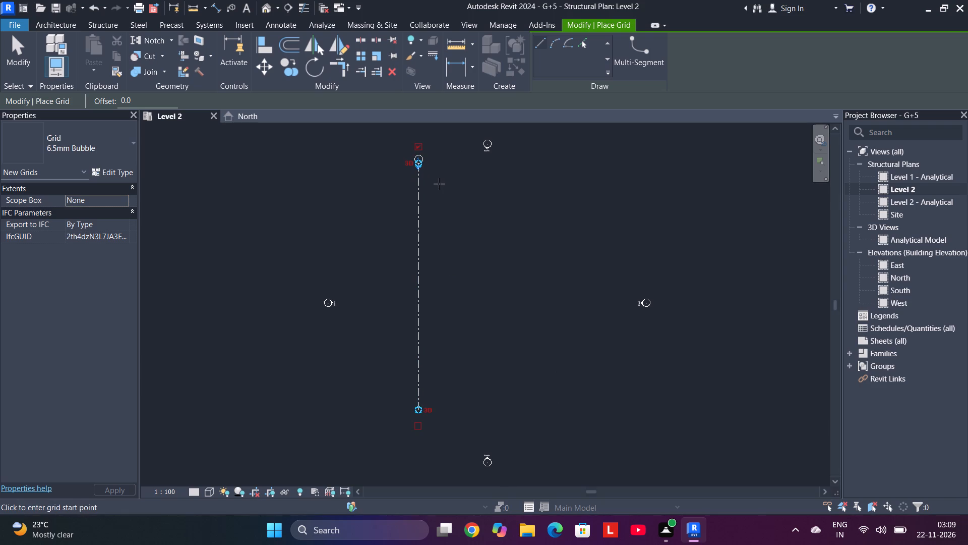
scroll(431, 181, up, 4)
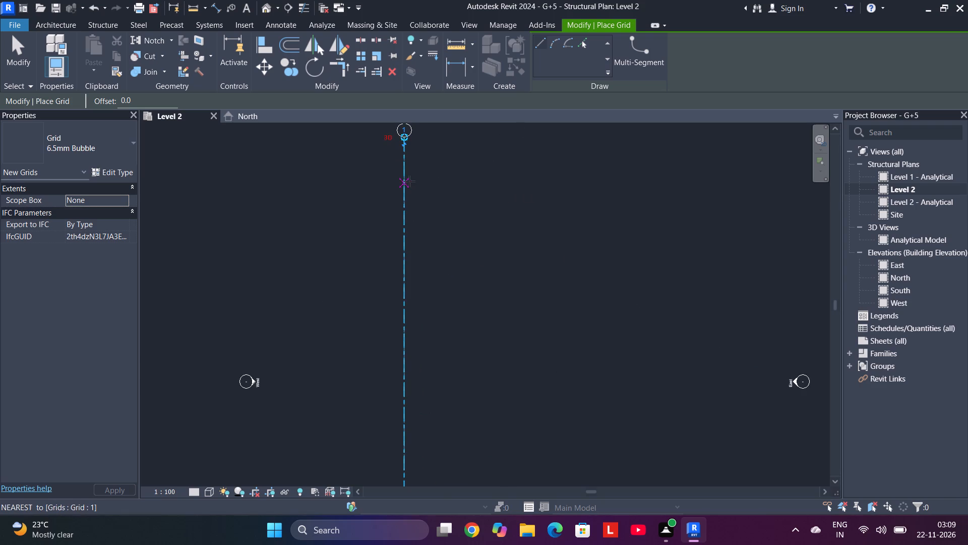
key(grave)
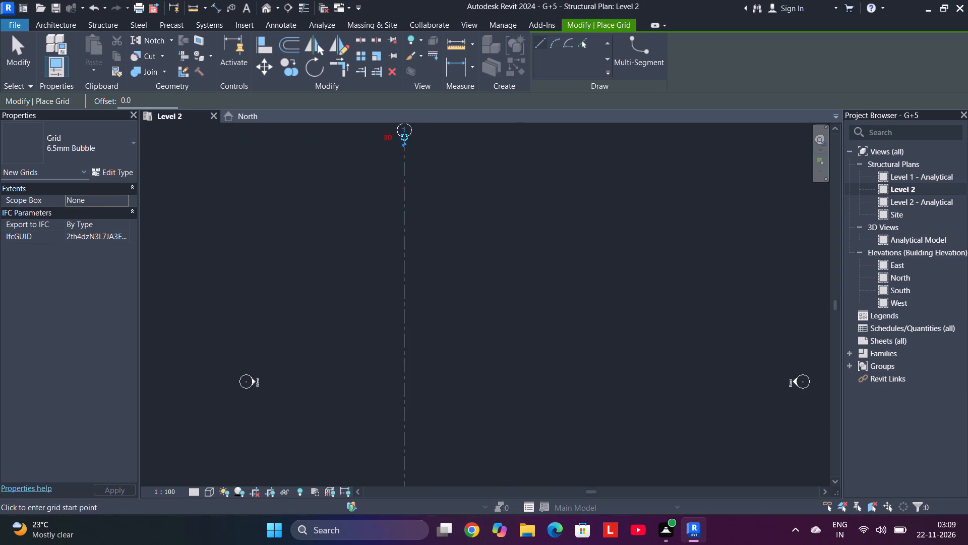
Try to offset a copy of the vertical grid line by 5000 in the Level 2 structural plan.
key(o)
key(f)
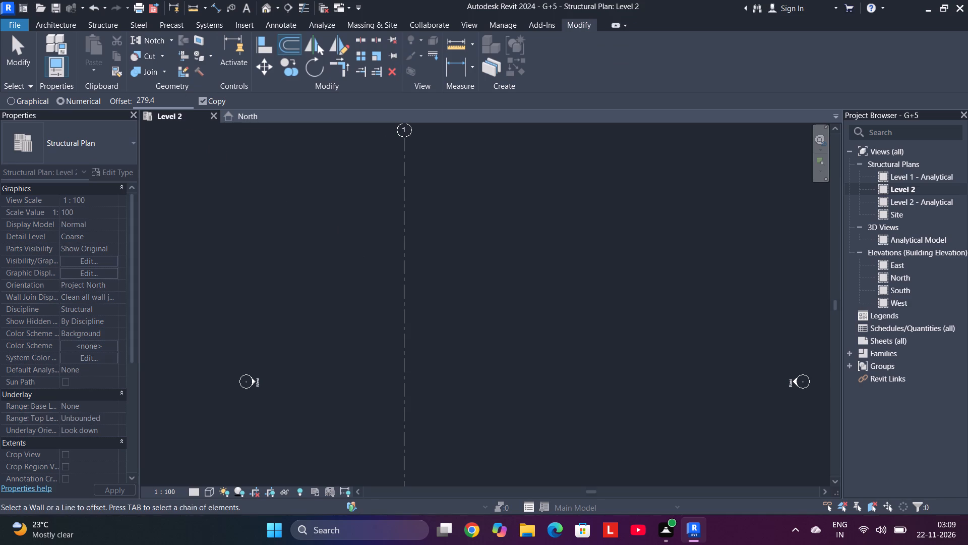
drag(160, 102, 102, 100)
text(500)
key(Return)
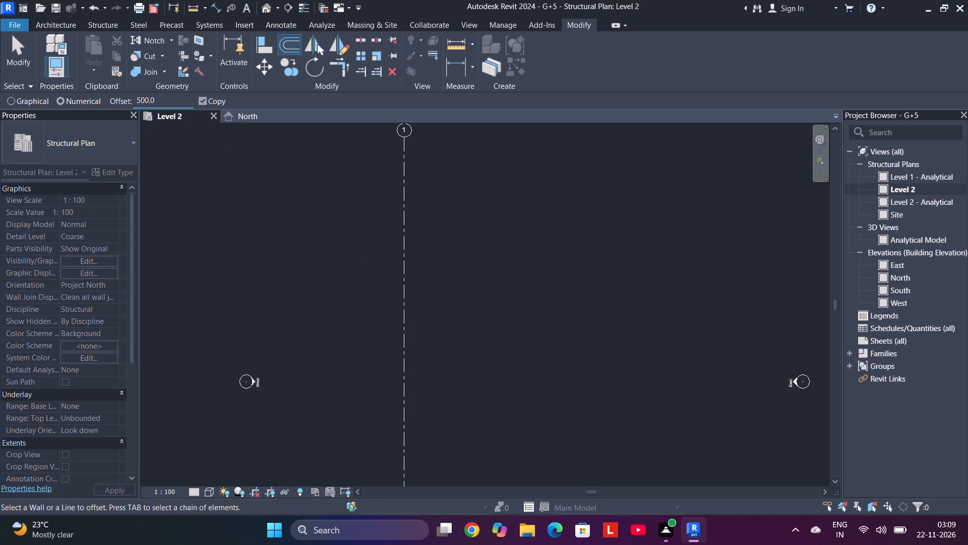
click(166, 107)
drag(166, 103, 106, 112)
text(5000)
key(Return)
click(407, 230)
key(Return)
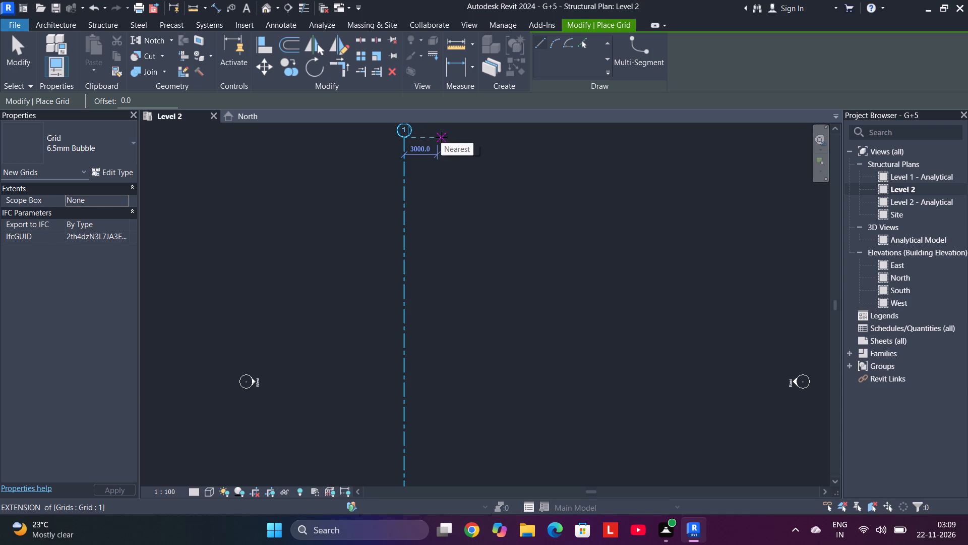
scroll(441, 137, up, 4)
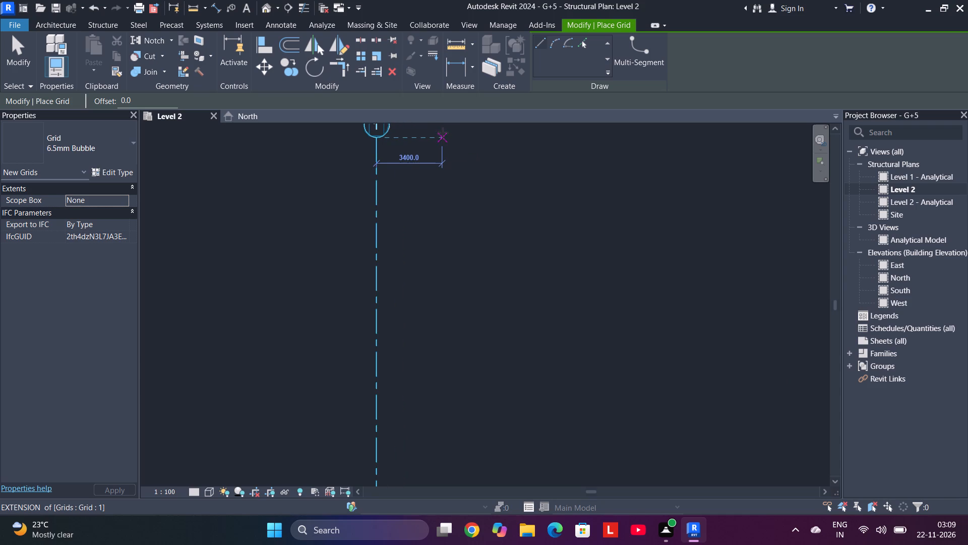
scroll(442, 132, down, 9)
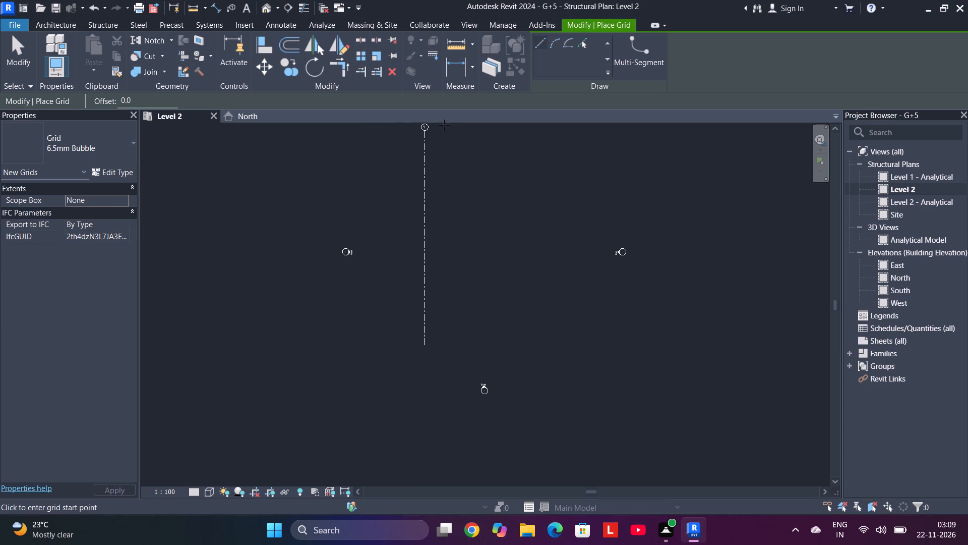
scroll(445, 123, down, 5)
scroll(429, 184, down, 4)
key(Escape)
Delete the vertical grid line from the Level 2 structural plan.
drag(439, 178, 413, 184)
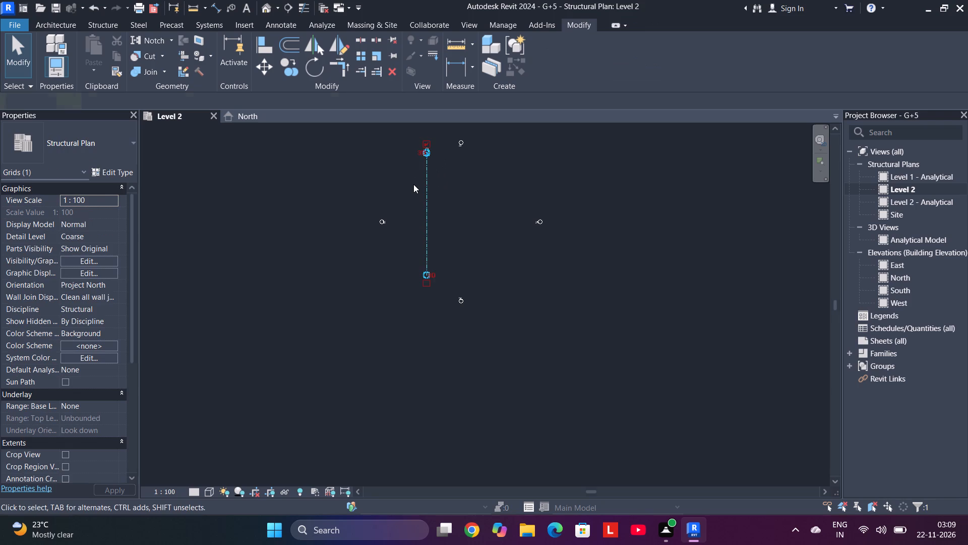
key(Delete)
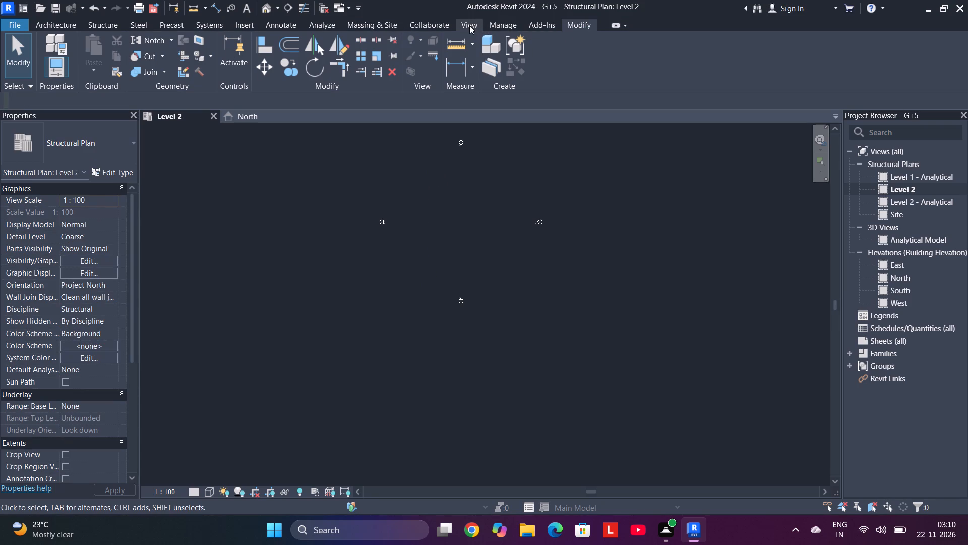
Link the CAD file 00-ASN-IFC-STR-FL_R00.dwg in millimetres at Level 2, manually centred and placed between the four elevation markers.
click(248, 26)
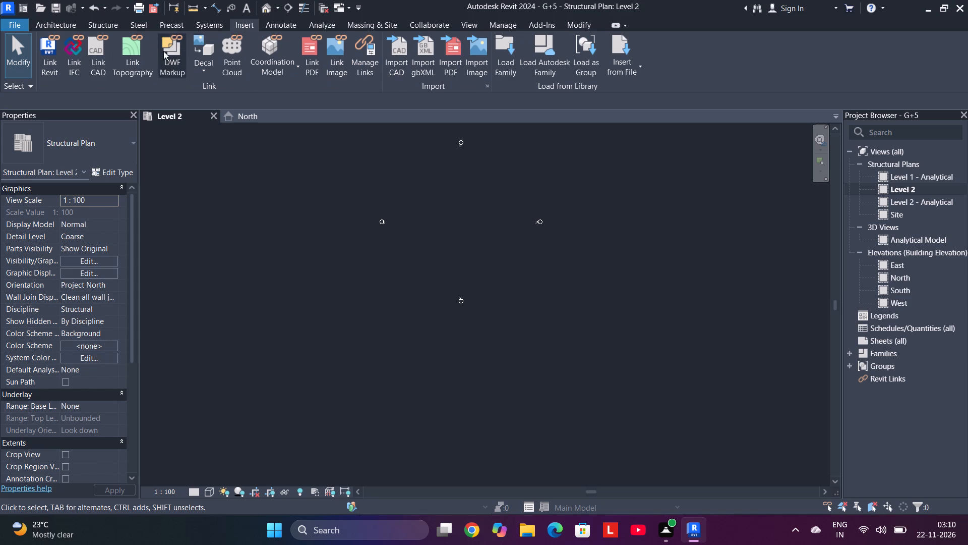
click(94, 66)
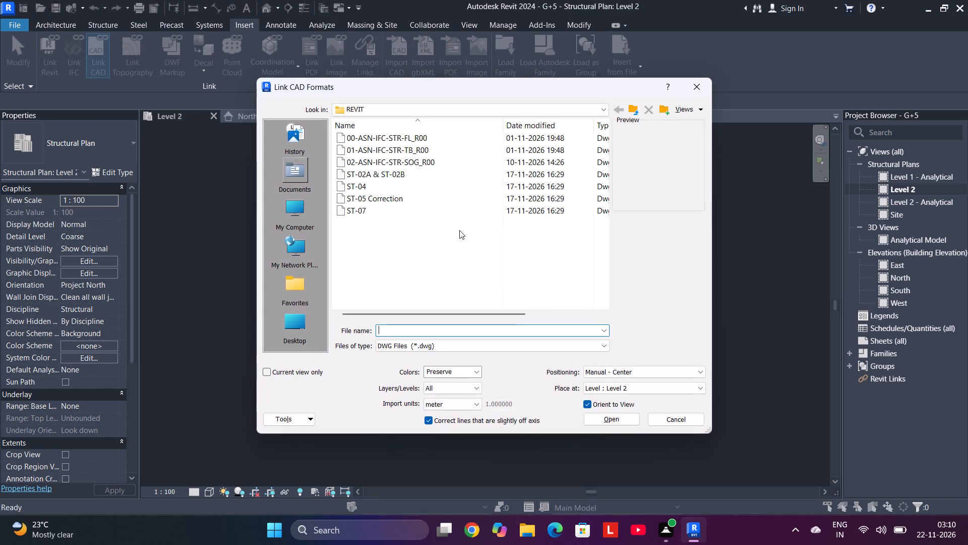
click(408, 141)
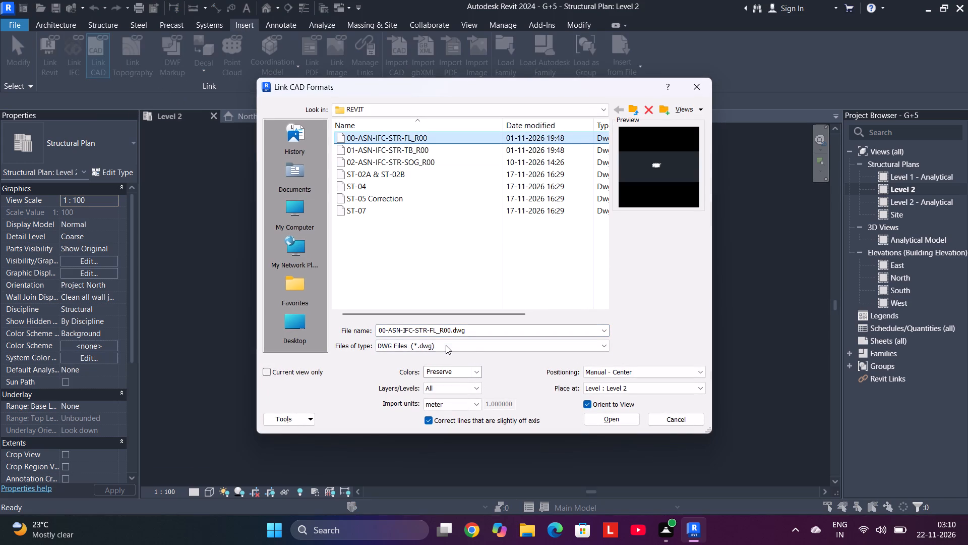
click(462, 402)
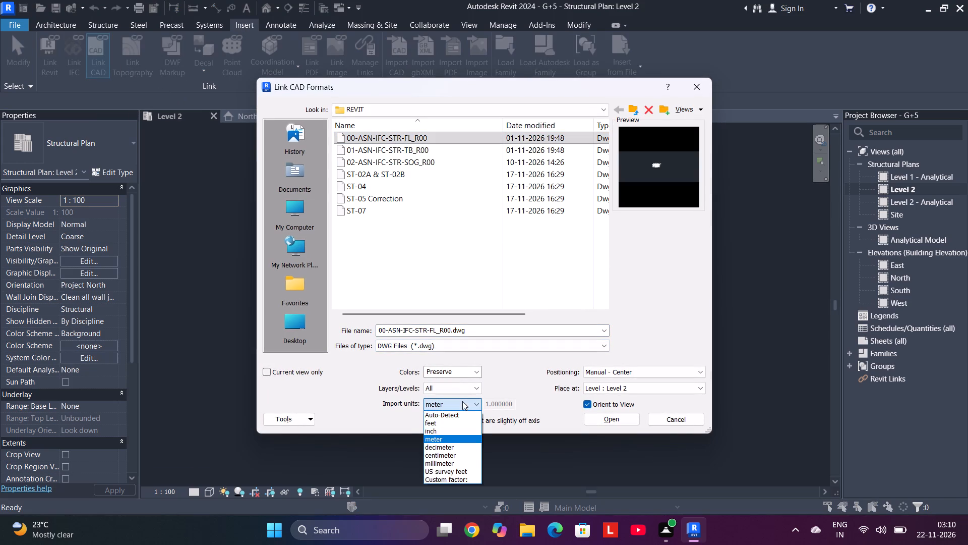
click(456, 465)
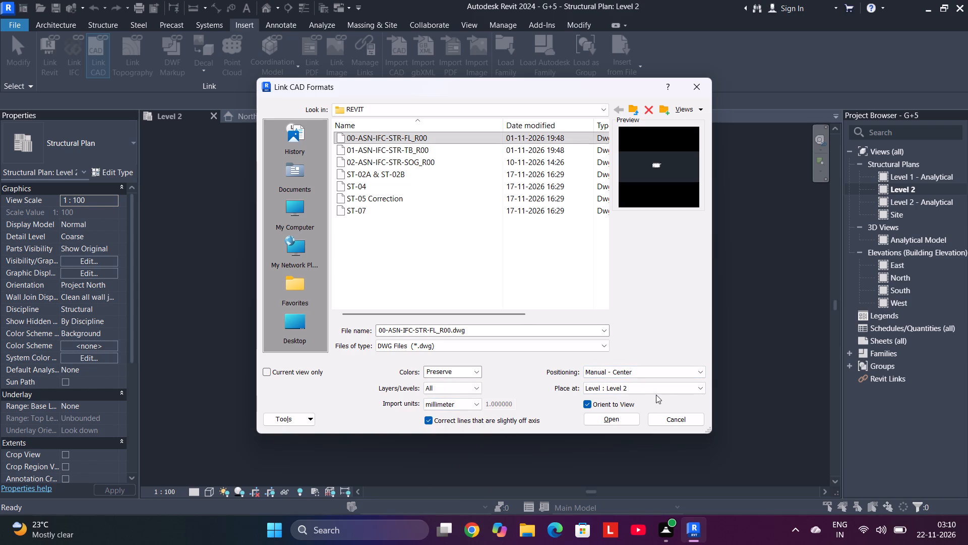
click(670, 374)
click(670, 374)
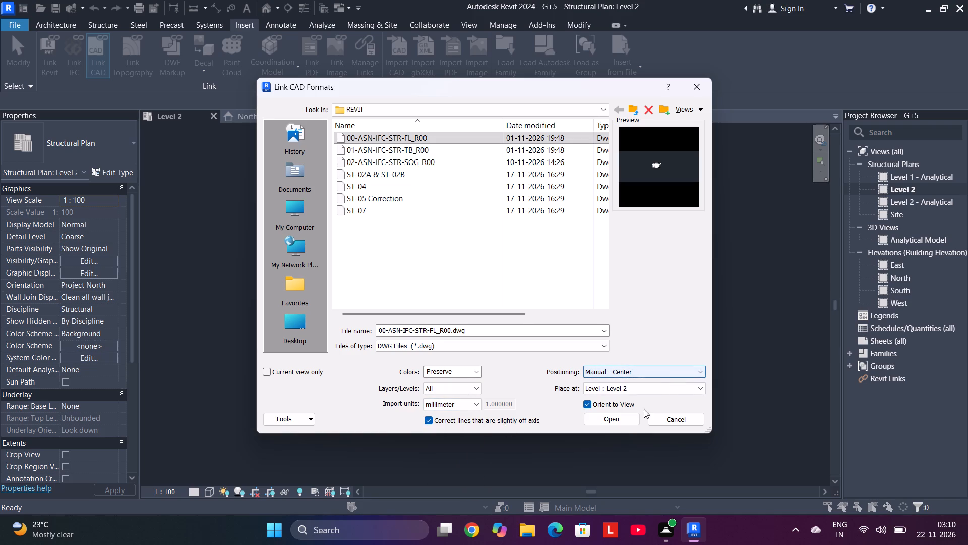
click(616, 419)
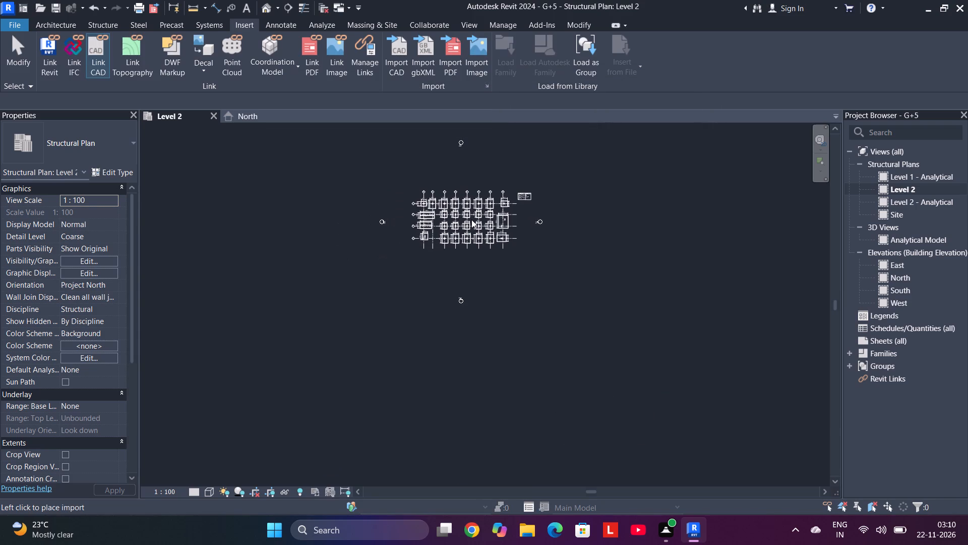
click(471, 220)
Examine the linked footing layout in the Level 2 plan, including its grids, footing tags and dimensions.
scroll(481, 213, up, 9)
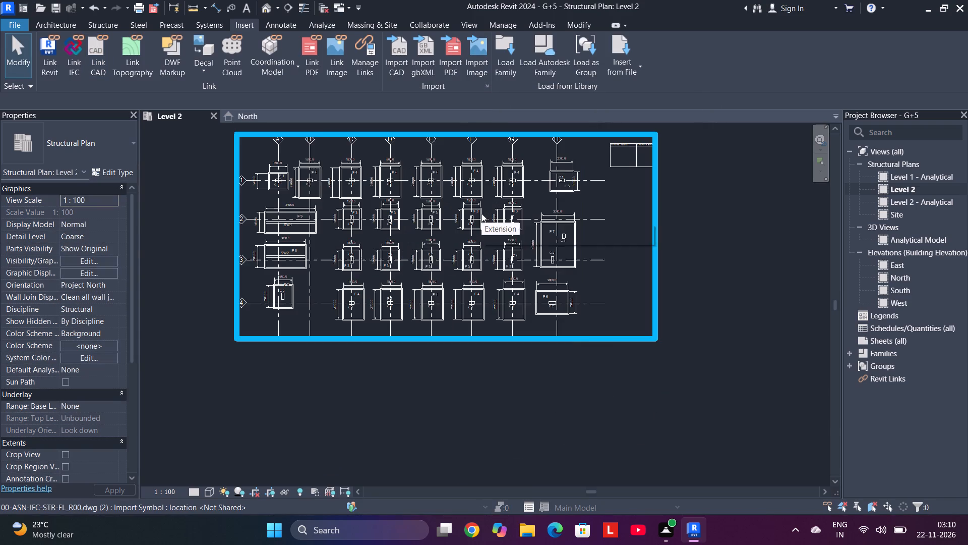
middle_drag(481, 213, 560, 236)
scroll(468, 217, up, 4)
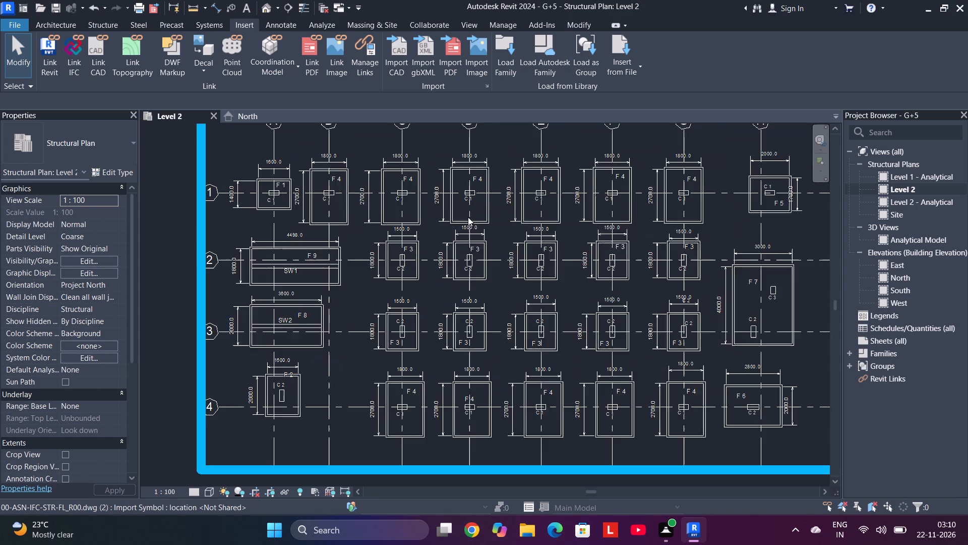
scroll(468, 212, up, 8)
scroll(473, 185, down, 8)
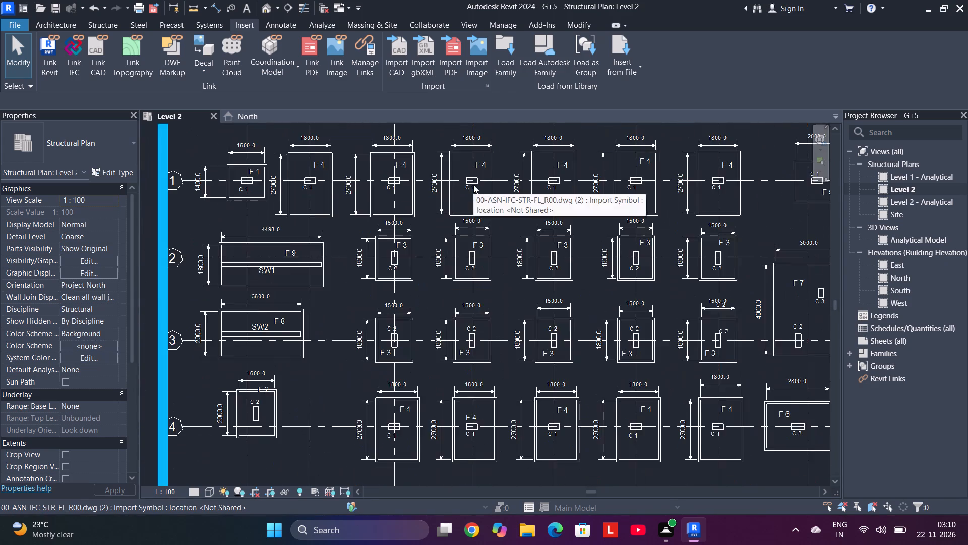
middle_drag(473, 185, 472, 222)
scroll(475, 217, down, 4)
middle_drag(544, 228, 512, 243)
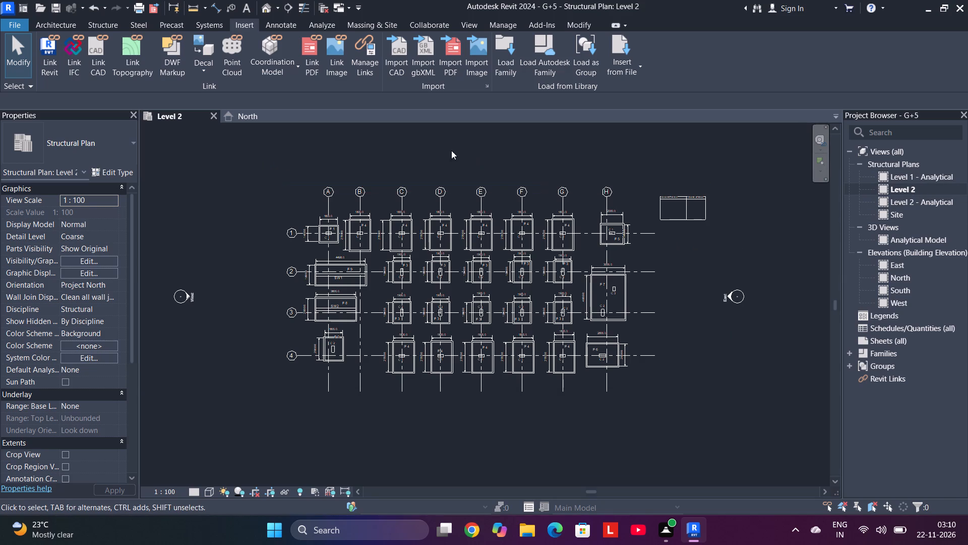
Examine how the linked footing drawing appears in the North elevation, checking it against the Level 2 plan.
click(241, 113)
scroll(611, 317, down, 5)
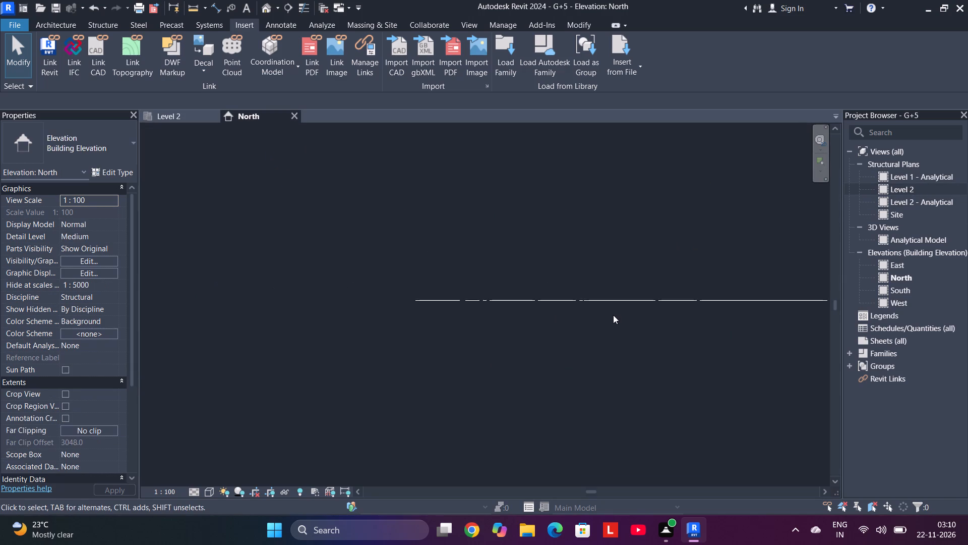
scroll(613, 315, down, 3)
middle_drag(616, 314, 518, 329)
click(175, 114)
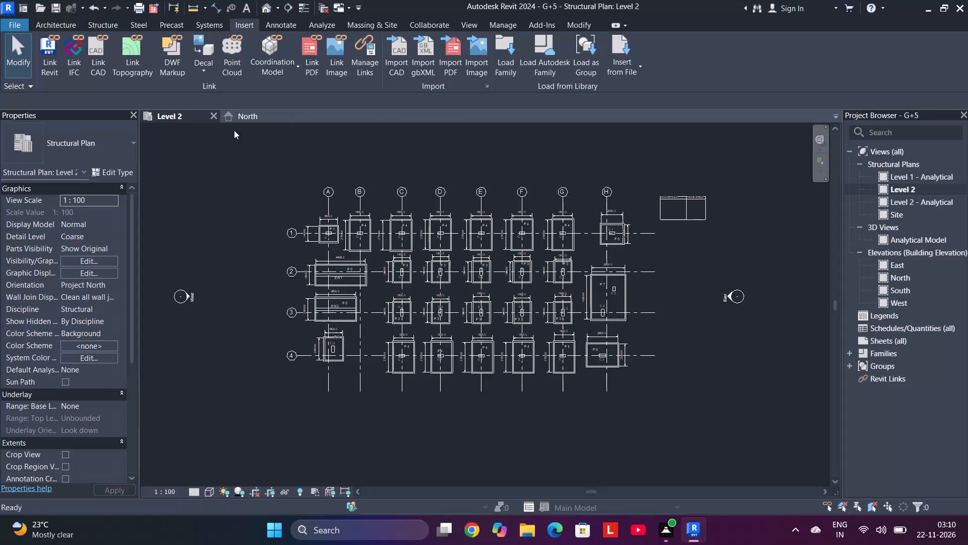
click(617, 371)
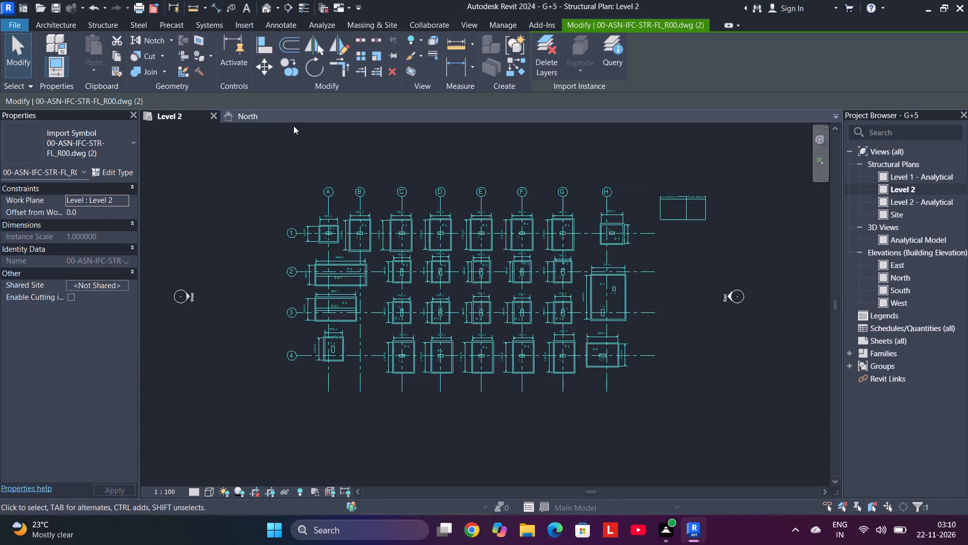
click(239, 114)
scroll(530, 337, up, 4)
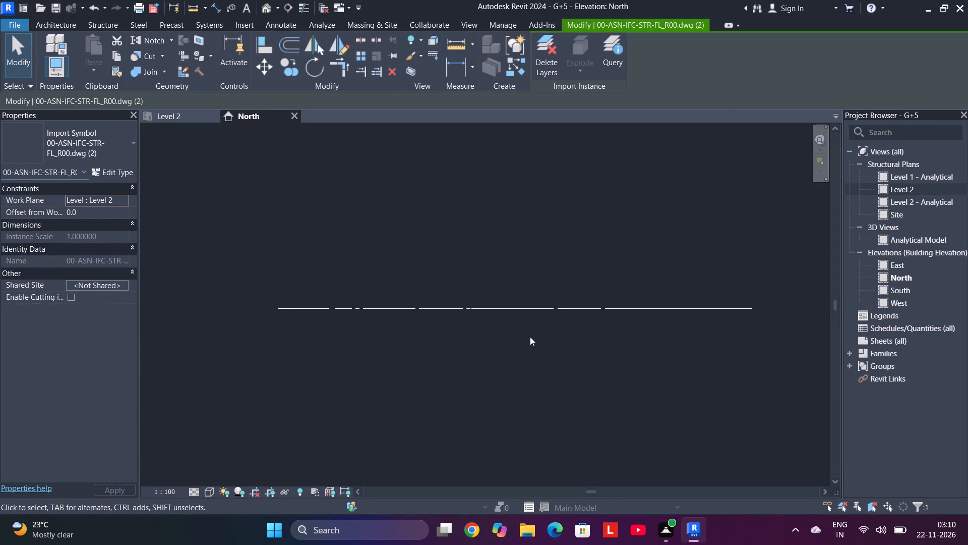
scroll(531, 333, up, 10)
scroll(535, 322, down, 4)
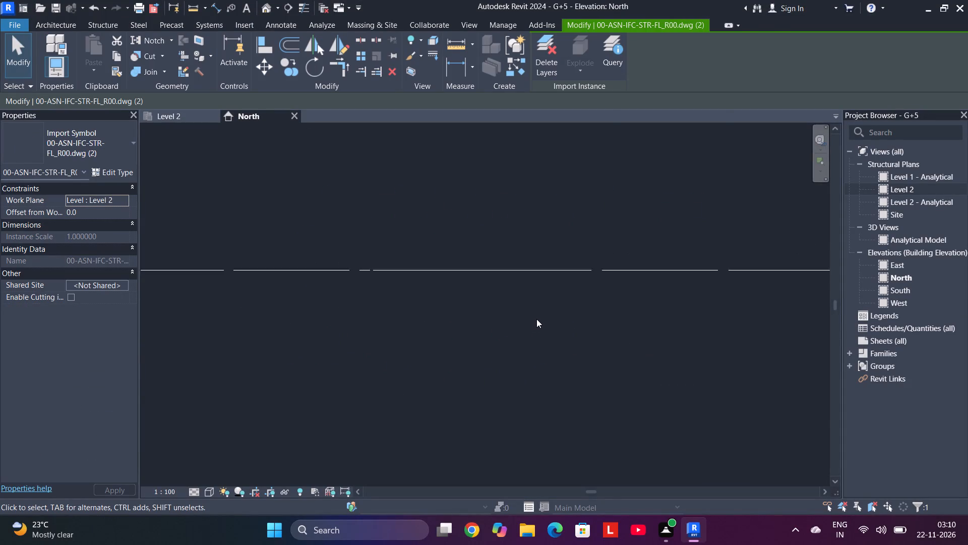
scroll(536, 319, down, 1)
drag(774, 304, 744, 267)
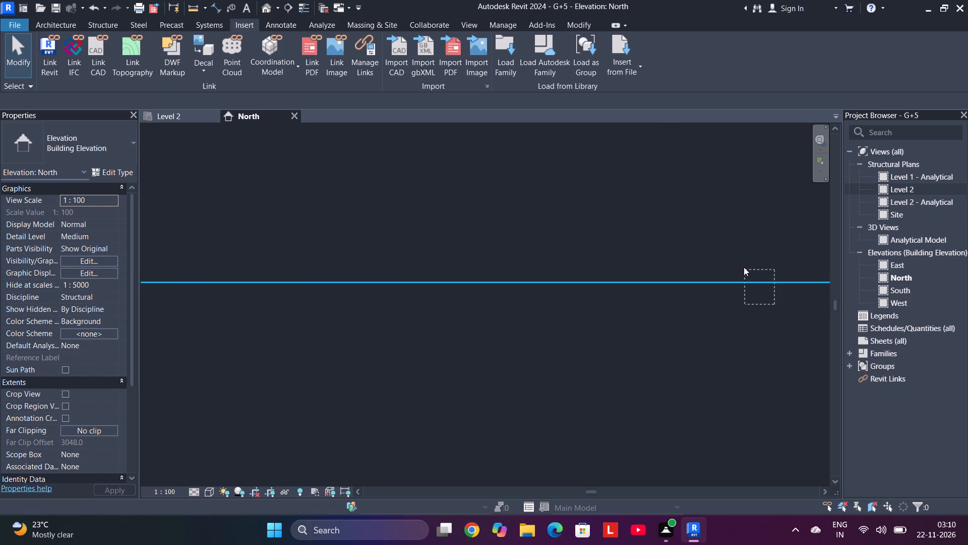
drag(744, 267, 764, 321)
scroll(764, 321, down, 7)
scroll(764, 319, up, 3)
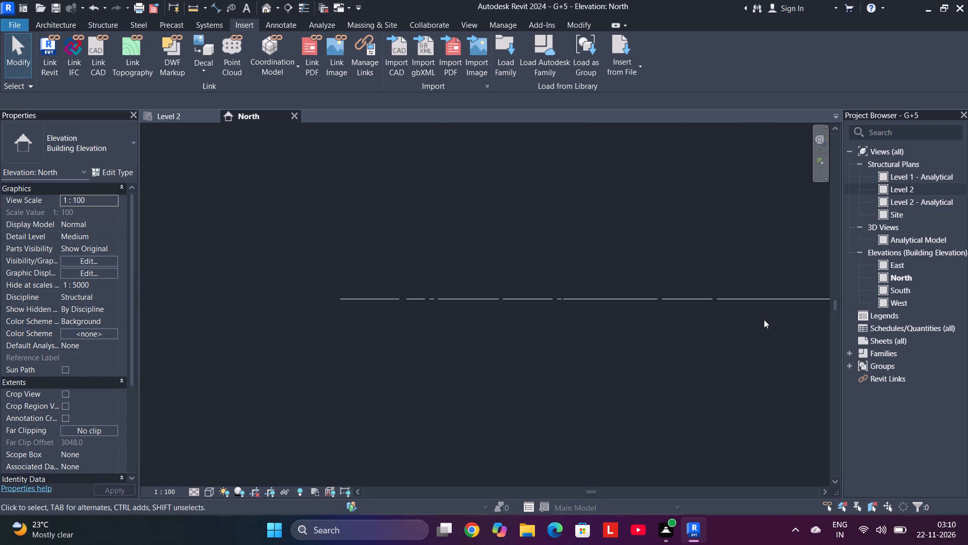
scroll(764, 319, up, 5)
scroll(764, 319, down, 8)
middle_drag(764, 319, 589, 335)
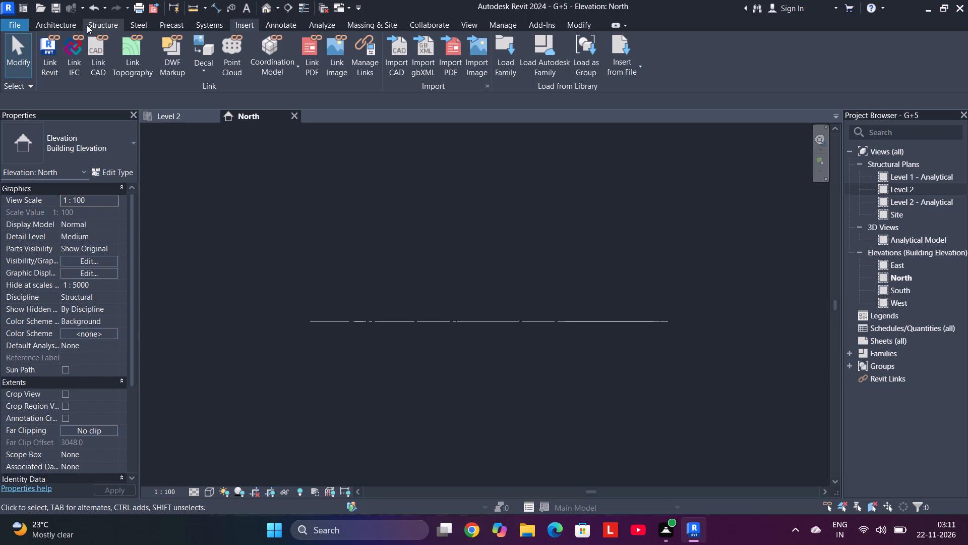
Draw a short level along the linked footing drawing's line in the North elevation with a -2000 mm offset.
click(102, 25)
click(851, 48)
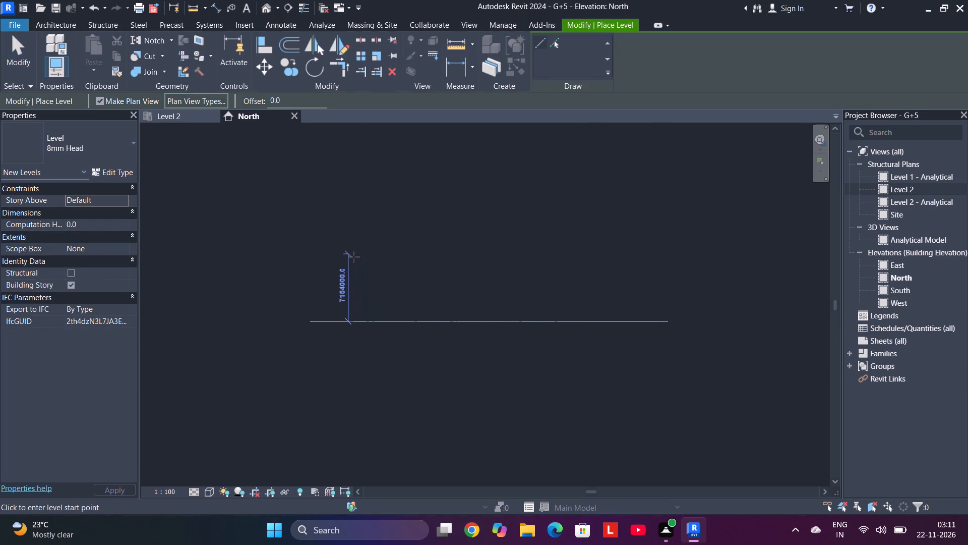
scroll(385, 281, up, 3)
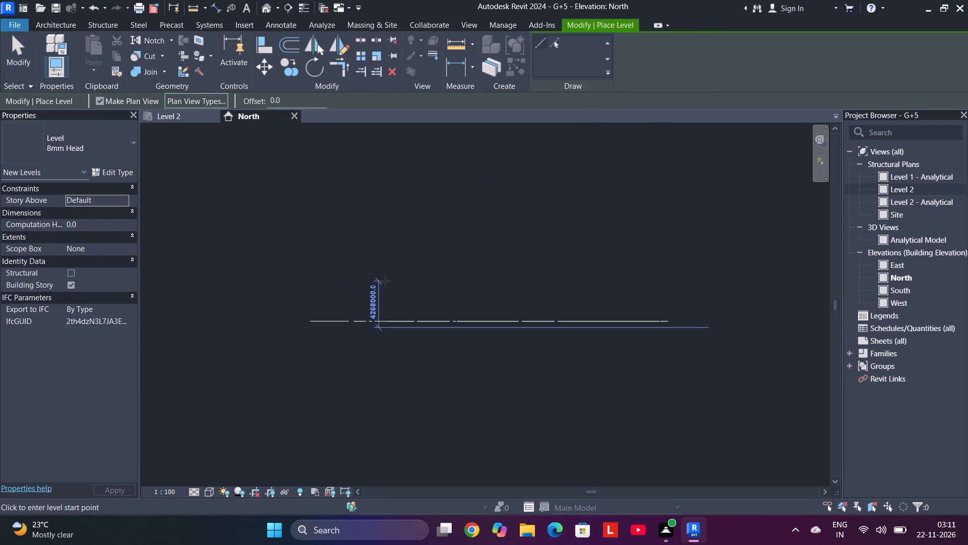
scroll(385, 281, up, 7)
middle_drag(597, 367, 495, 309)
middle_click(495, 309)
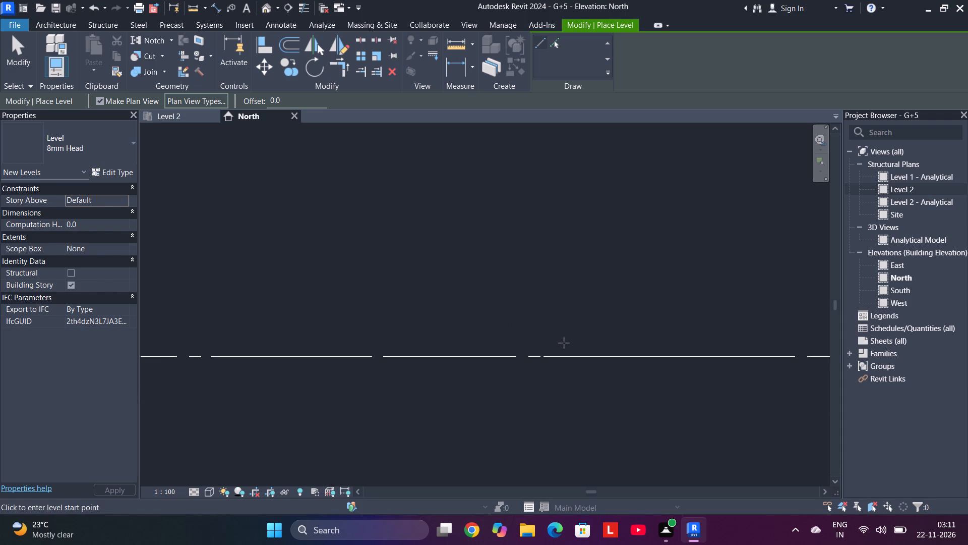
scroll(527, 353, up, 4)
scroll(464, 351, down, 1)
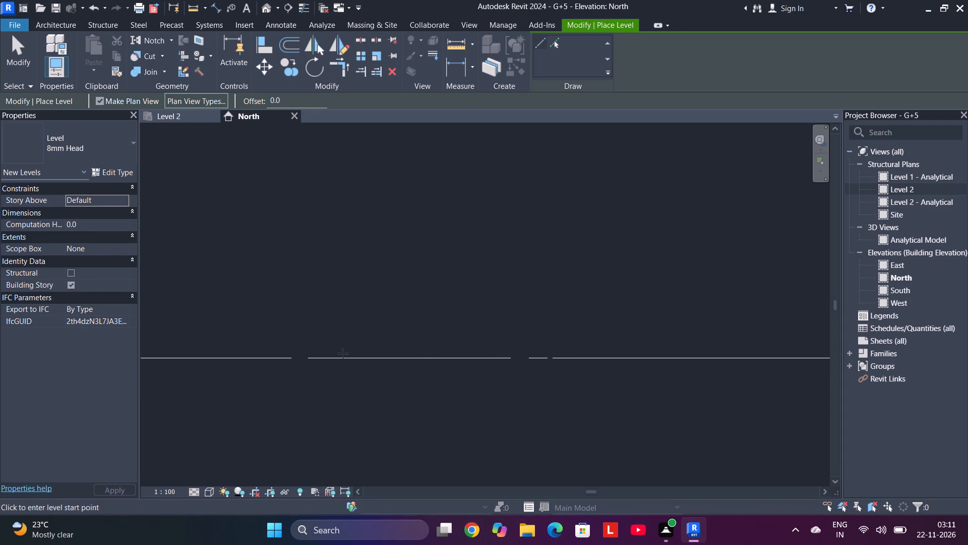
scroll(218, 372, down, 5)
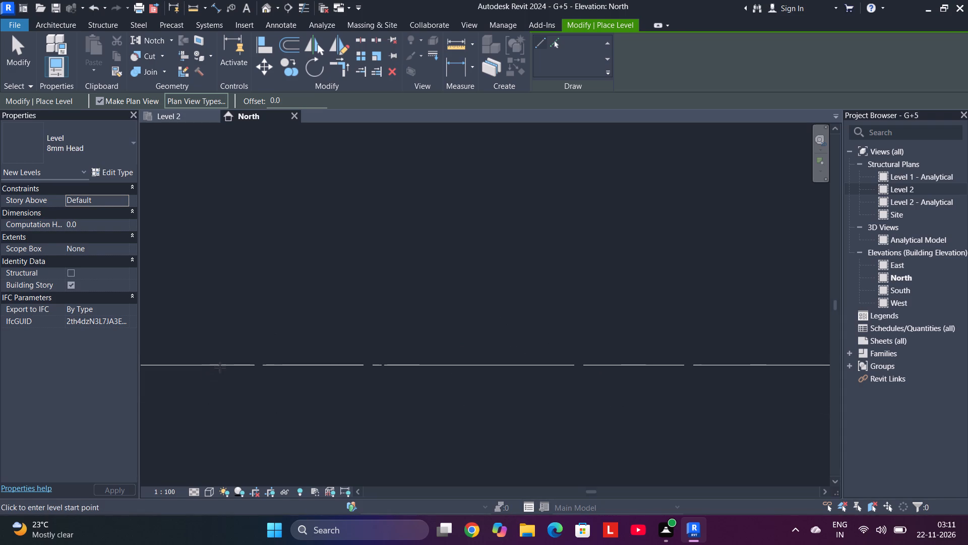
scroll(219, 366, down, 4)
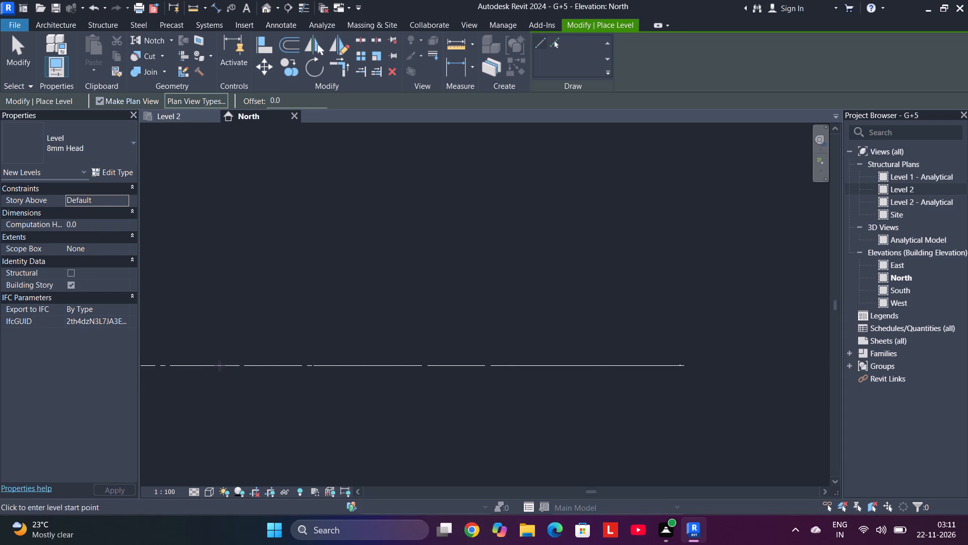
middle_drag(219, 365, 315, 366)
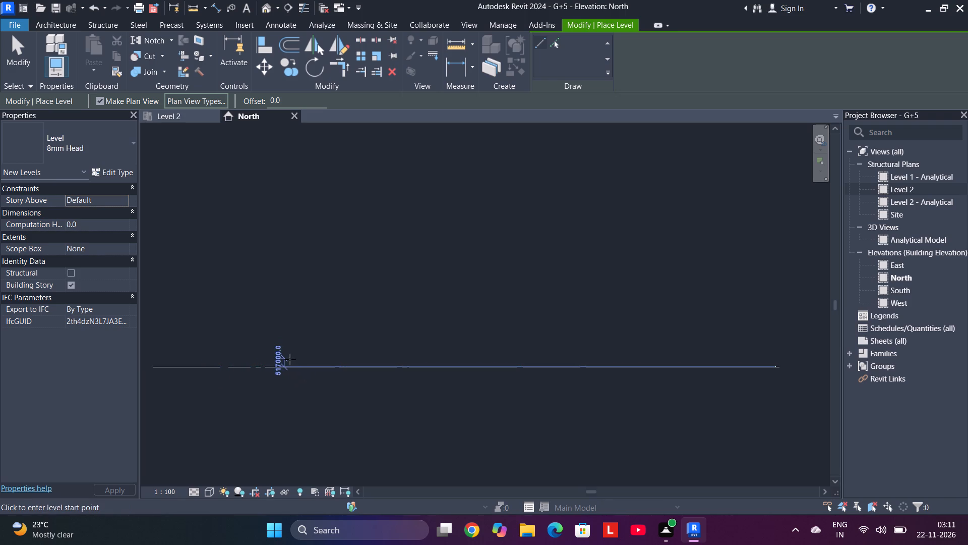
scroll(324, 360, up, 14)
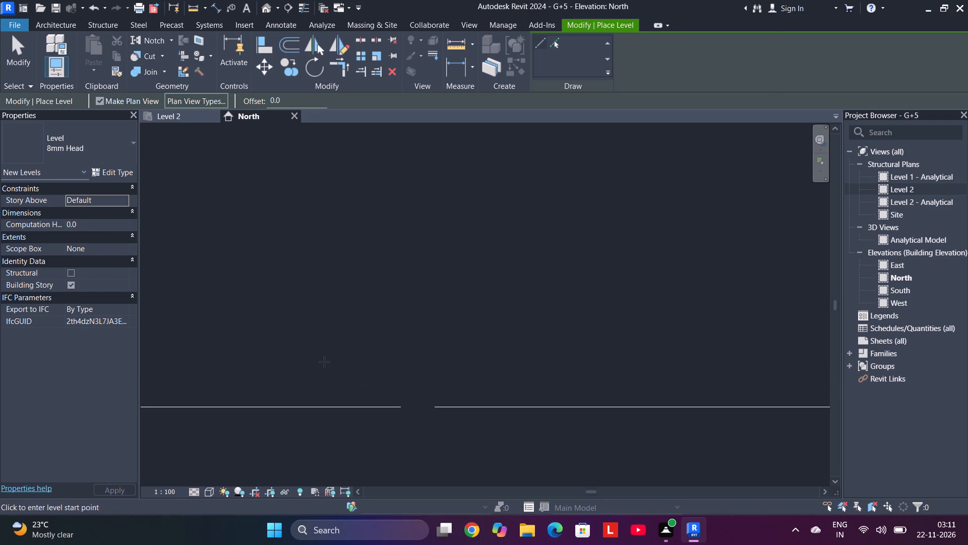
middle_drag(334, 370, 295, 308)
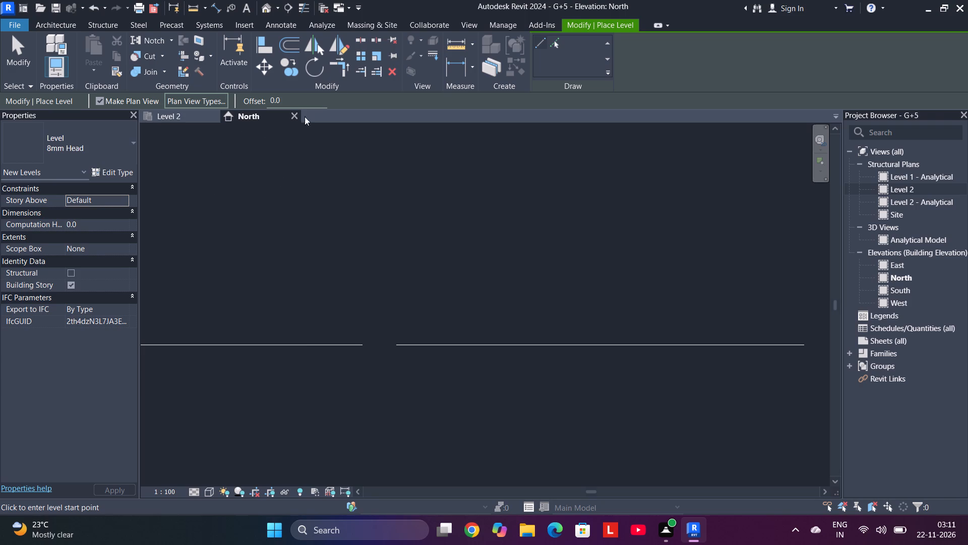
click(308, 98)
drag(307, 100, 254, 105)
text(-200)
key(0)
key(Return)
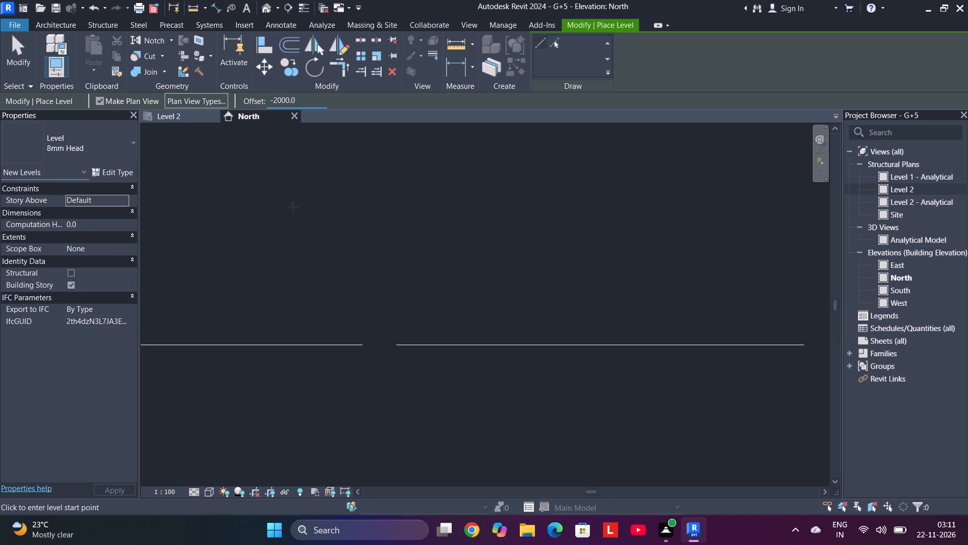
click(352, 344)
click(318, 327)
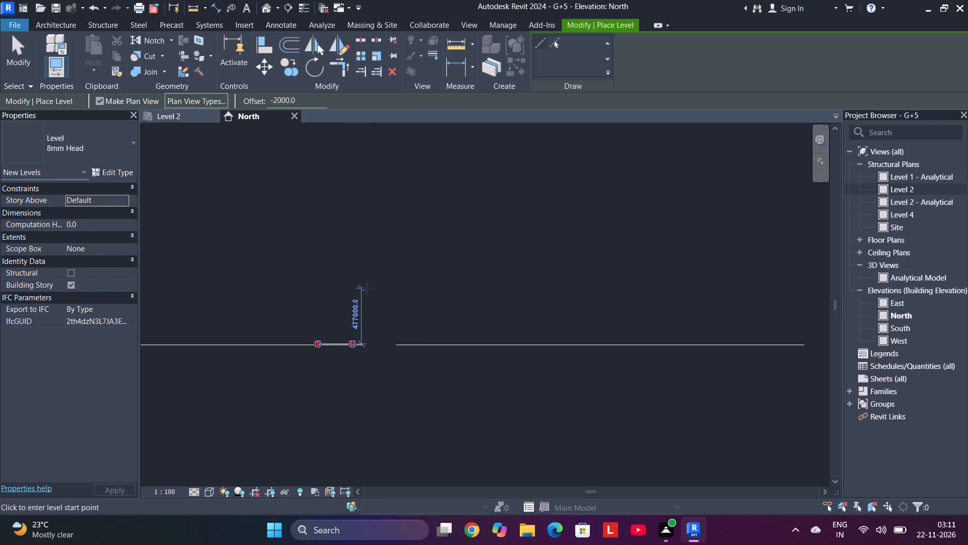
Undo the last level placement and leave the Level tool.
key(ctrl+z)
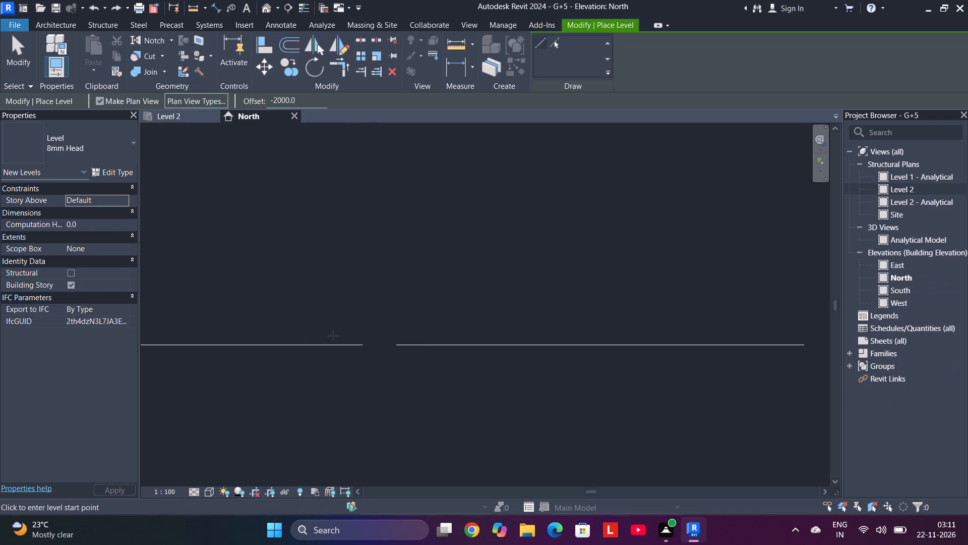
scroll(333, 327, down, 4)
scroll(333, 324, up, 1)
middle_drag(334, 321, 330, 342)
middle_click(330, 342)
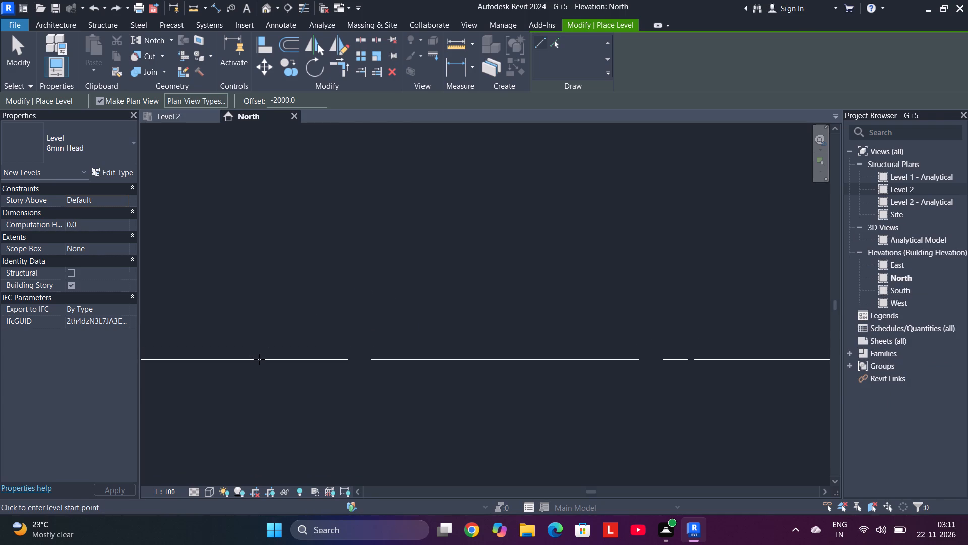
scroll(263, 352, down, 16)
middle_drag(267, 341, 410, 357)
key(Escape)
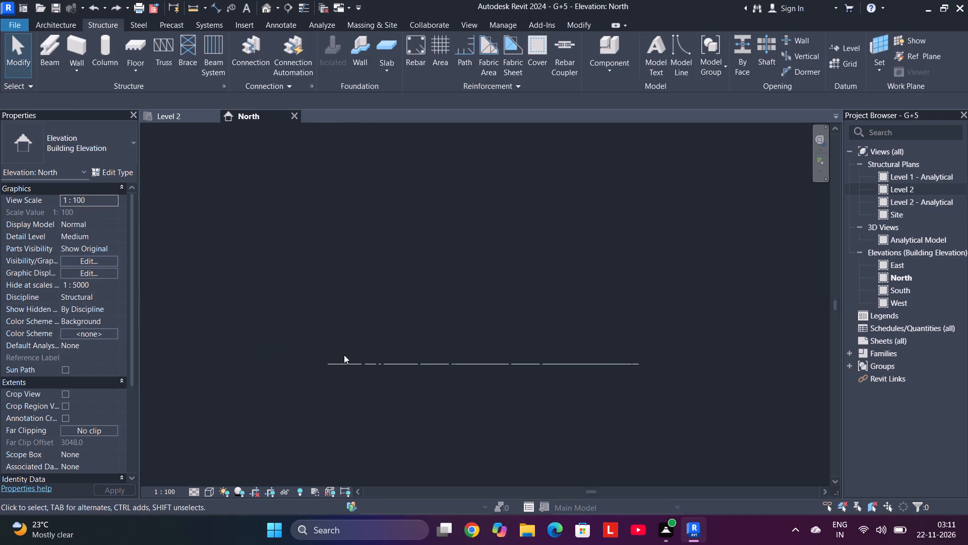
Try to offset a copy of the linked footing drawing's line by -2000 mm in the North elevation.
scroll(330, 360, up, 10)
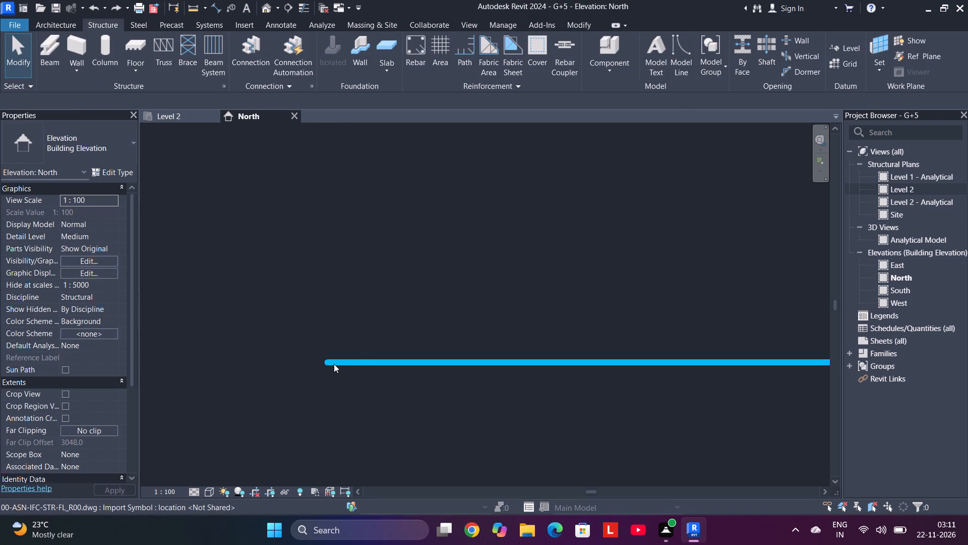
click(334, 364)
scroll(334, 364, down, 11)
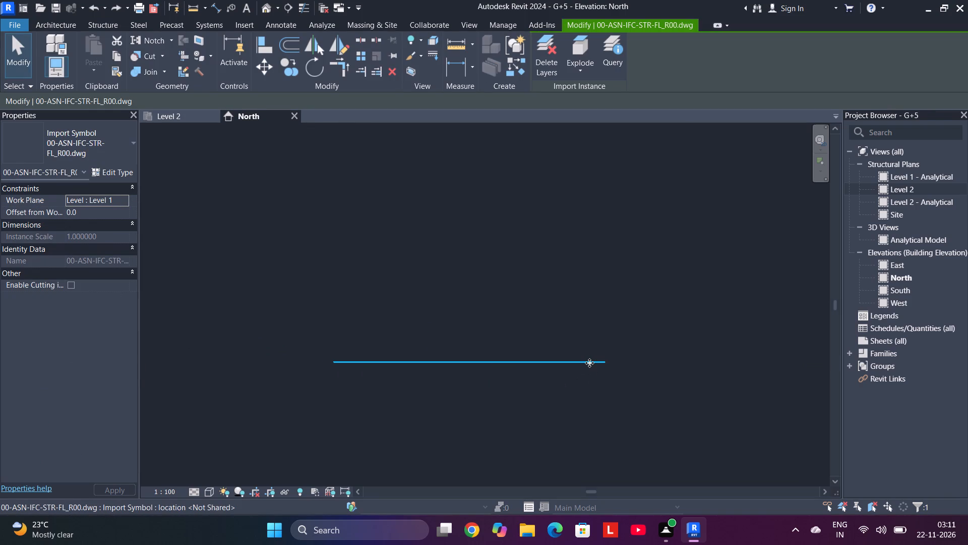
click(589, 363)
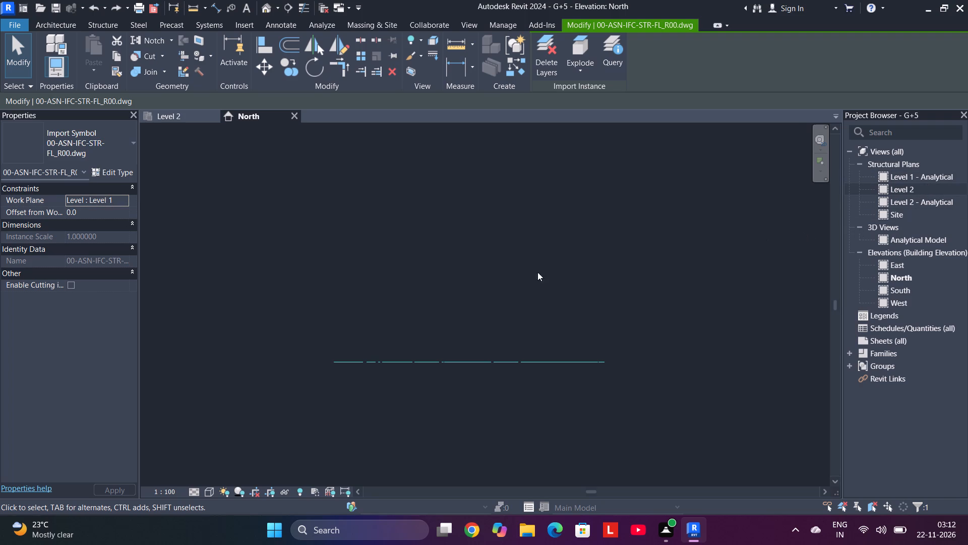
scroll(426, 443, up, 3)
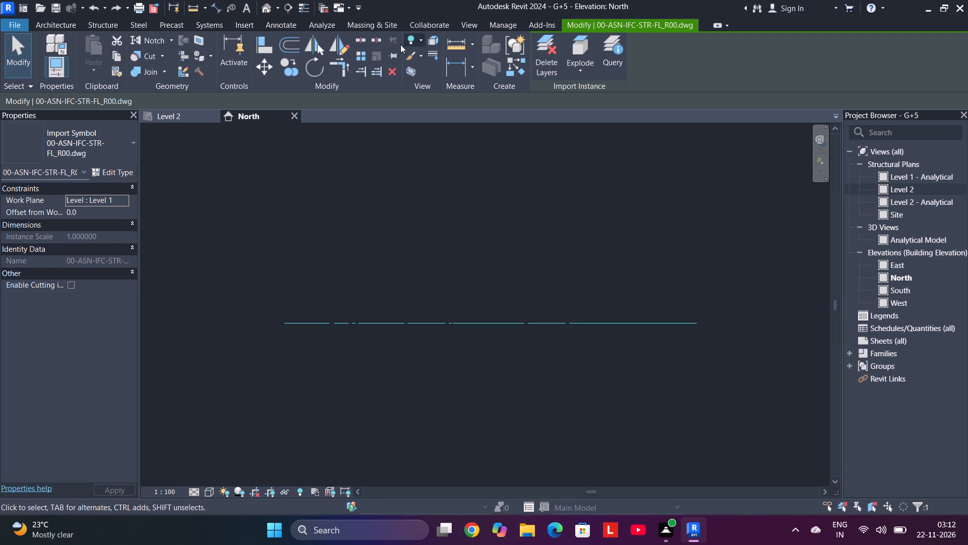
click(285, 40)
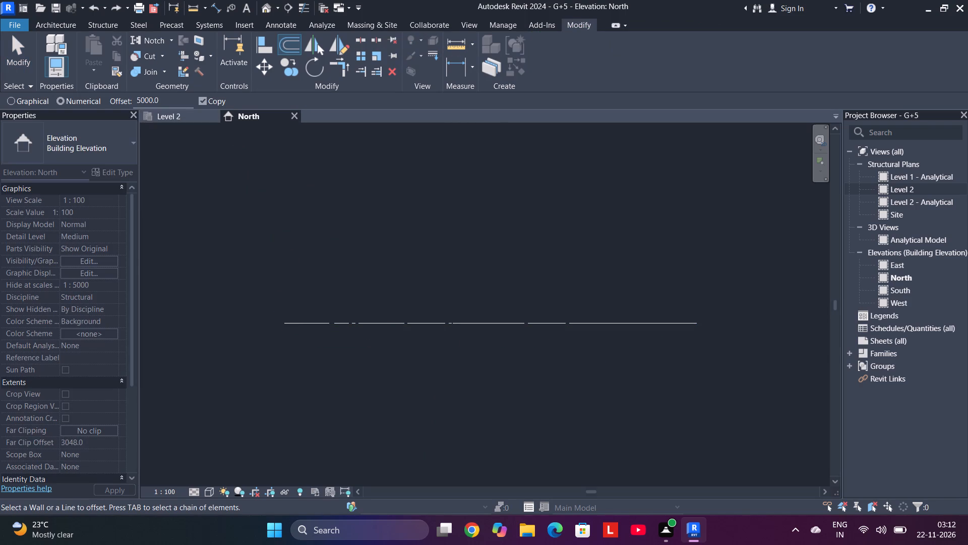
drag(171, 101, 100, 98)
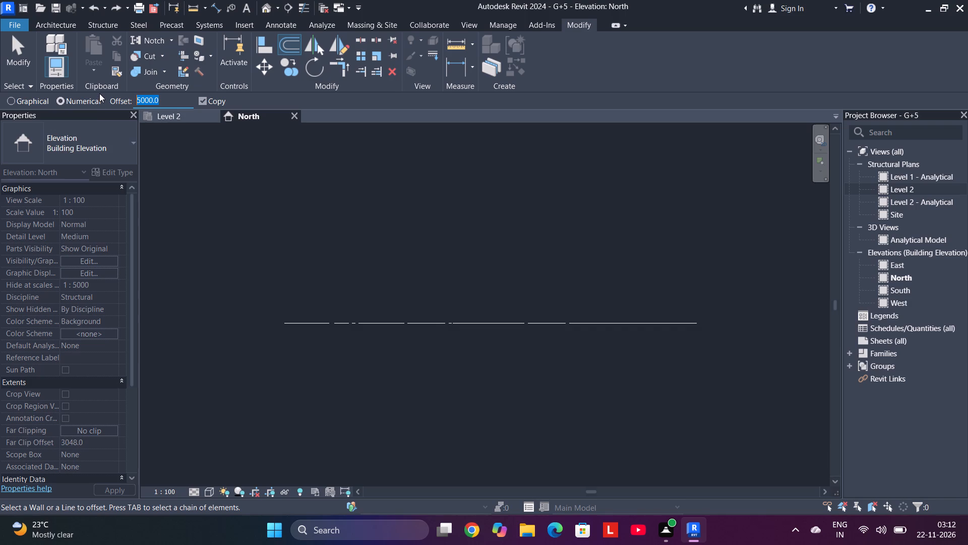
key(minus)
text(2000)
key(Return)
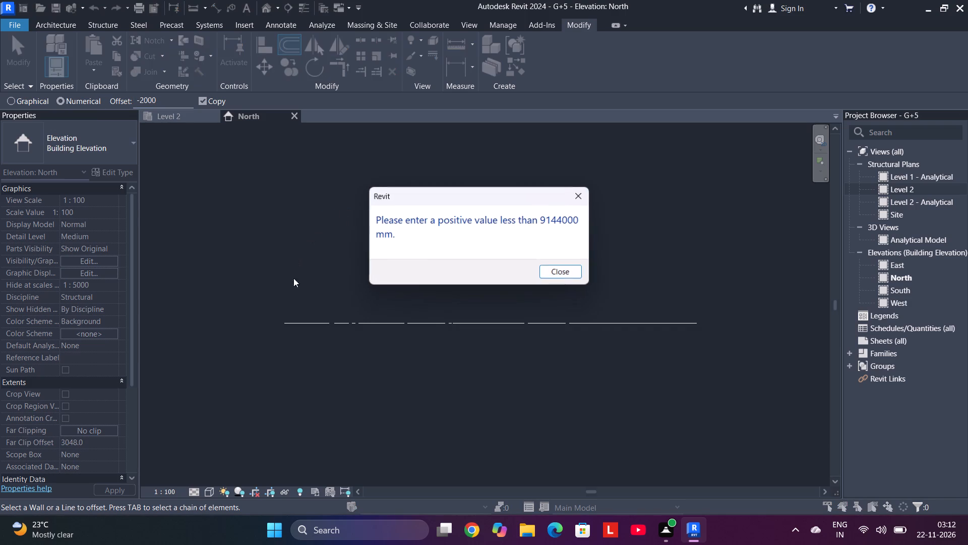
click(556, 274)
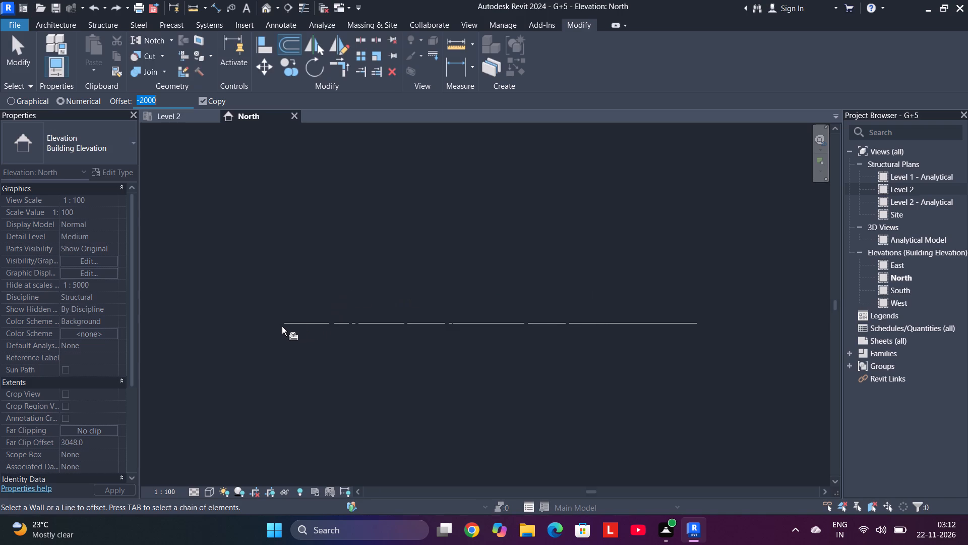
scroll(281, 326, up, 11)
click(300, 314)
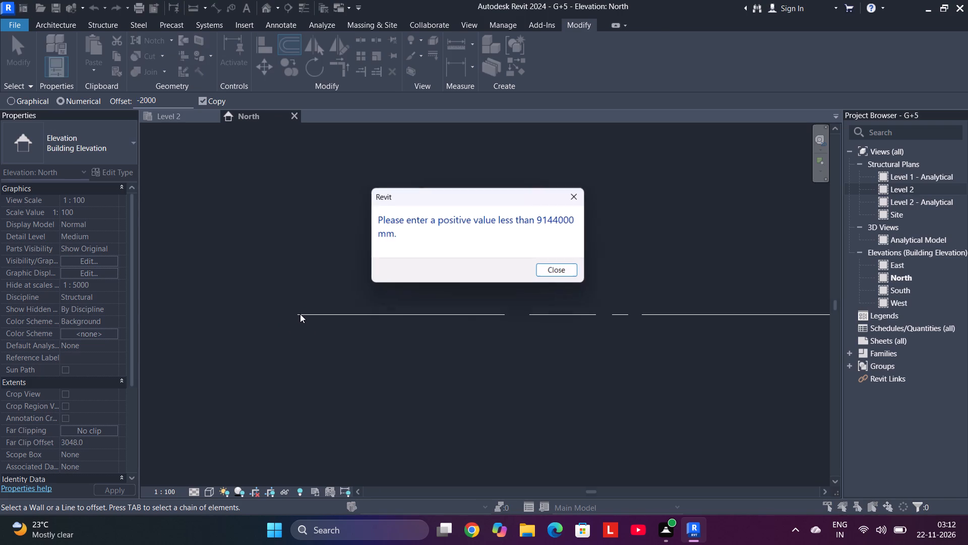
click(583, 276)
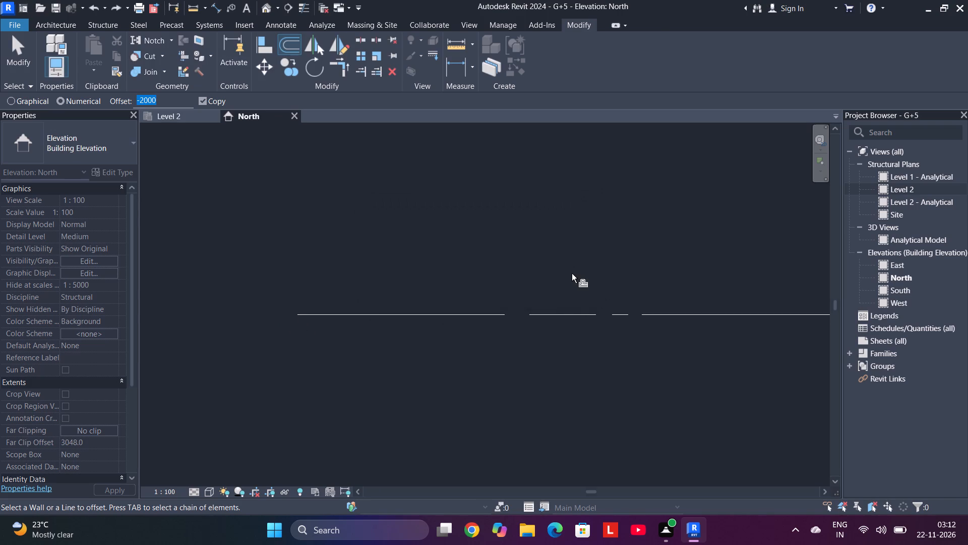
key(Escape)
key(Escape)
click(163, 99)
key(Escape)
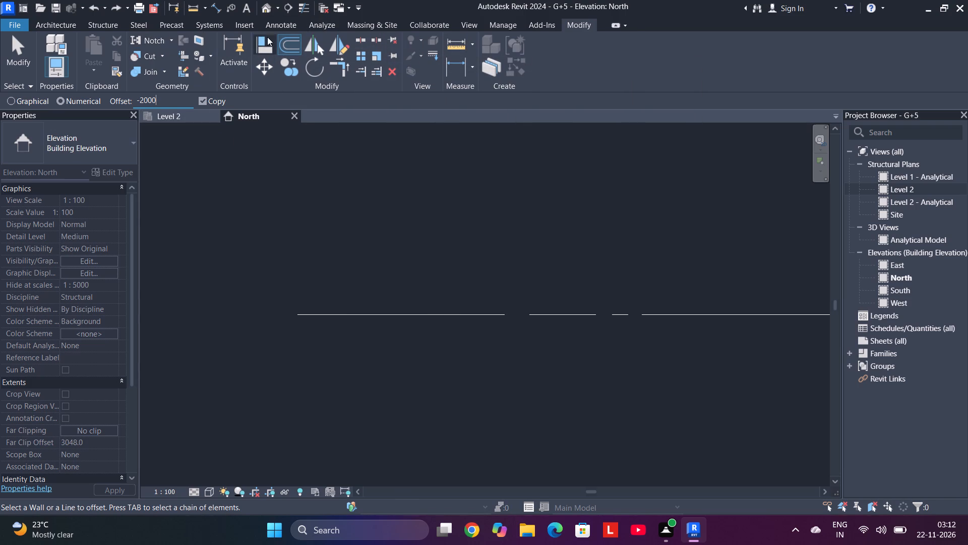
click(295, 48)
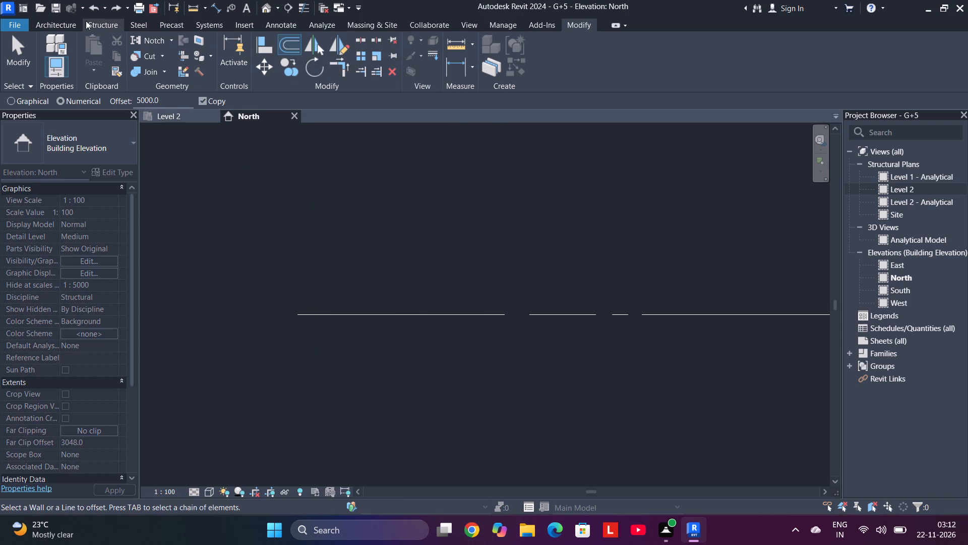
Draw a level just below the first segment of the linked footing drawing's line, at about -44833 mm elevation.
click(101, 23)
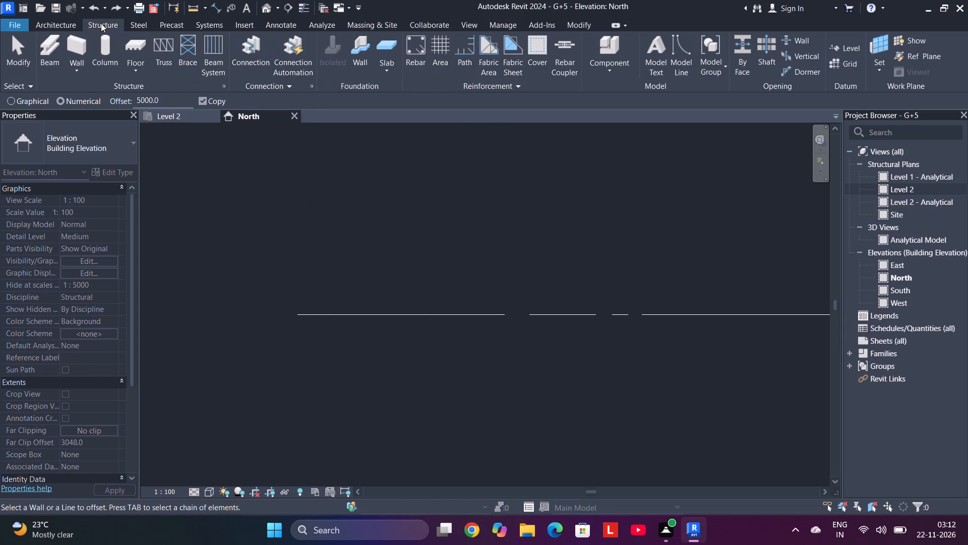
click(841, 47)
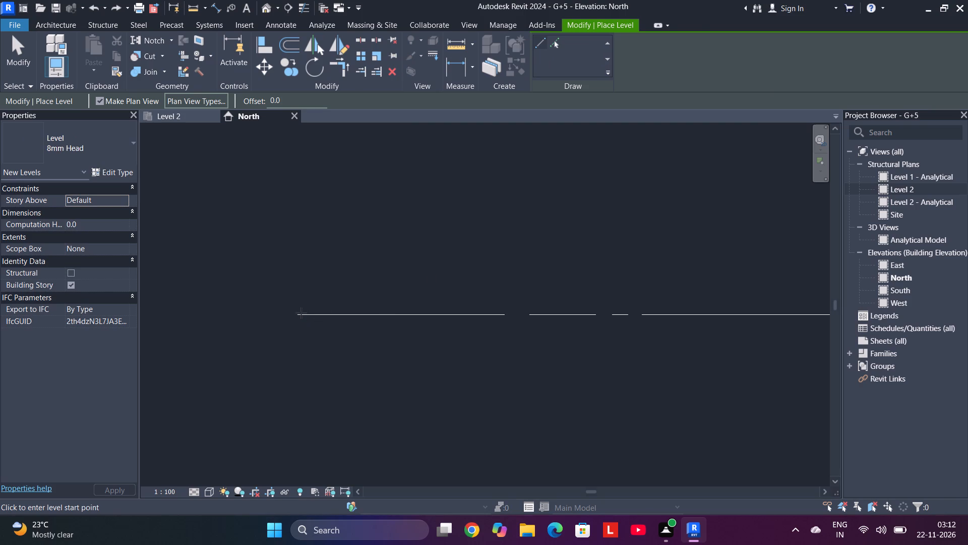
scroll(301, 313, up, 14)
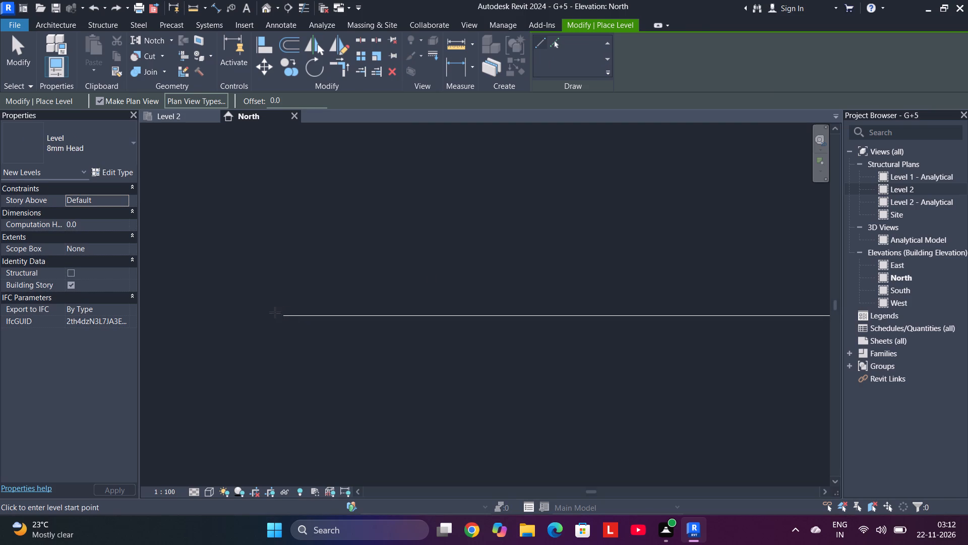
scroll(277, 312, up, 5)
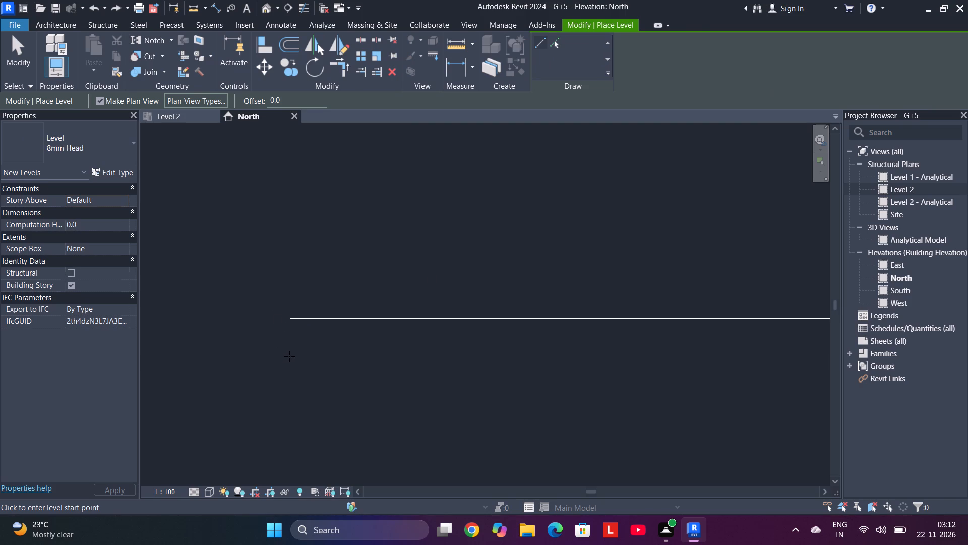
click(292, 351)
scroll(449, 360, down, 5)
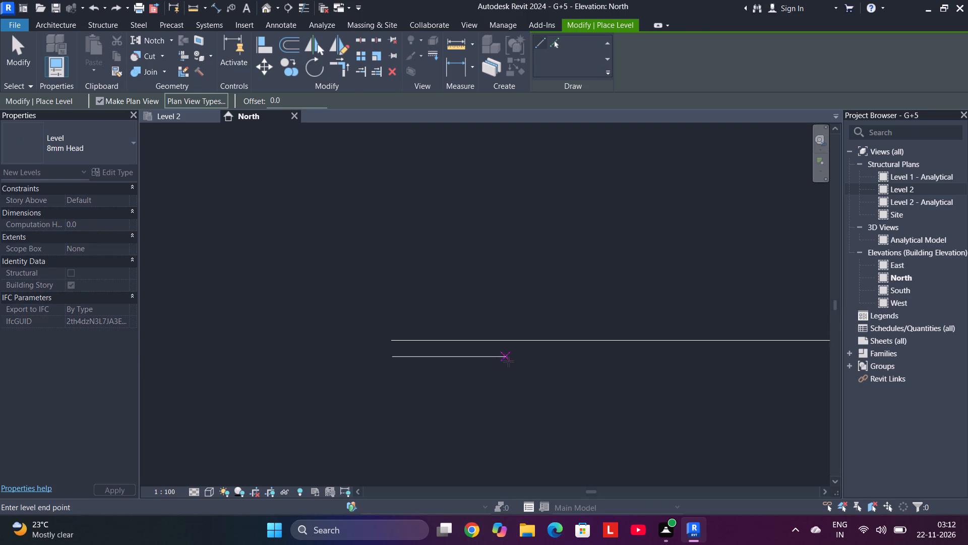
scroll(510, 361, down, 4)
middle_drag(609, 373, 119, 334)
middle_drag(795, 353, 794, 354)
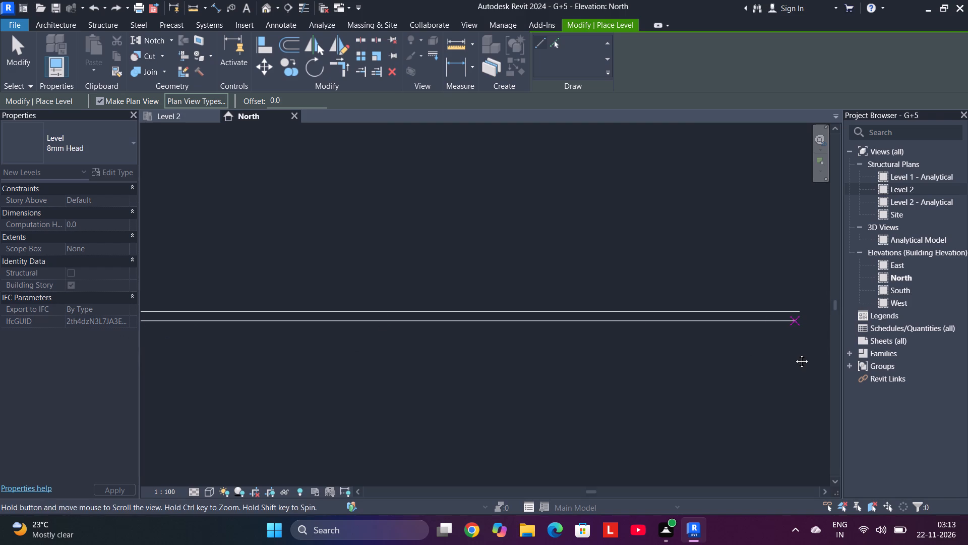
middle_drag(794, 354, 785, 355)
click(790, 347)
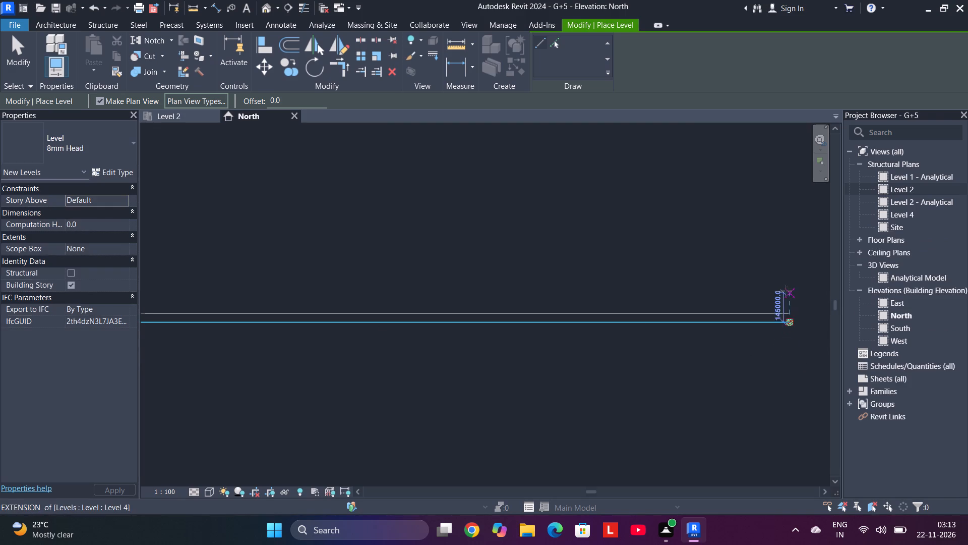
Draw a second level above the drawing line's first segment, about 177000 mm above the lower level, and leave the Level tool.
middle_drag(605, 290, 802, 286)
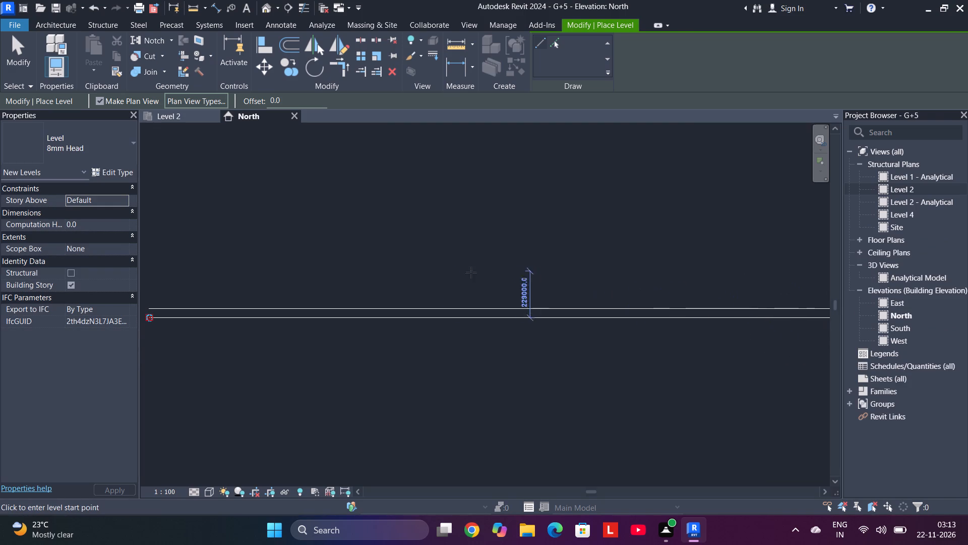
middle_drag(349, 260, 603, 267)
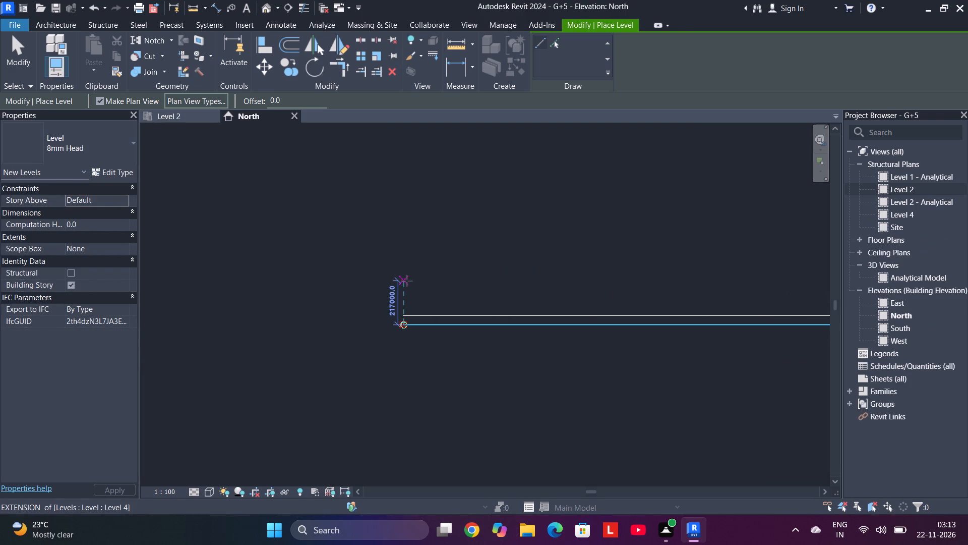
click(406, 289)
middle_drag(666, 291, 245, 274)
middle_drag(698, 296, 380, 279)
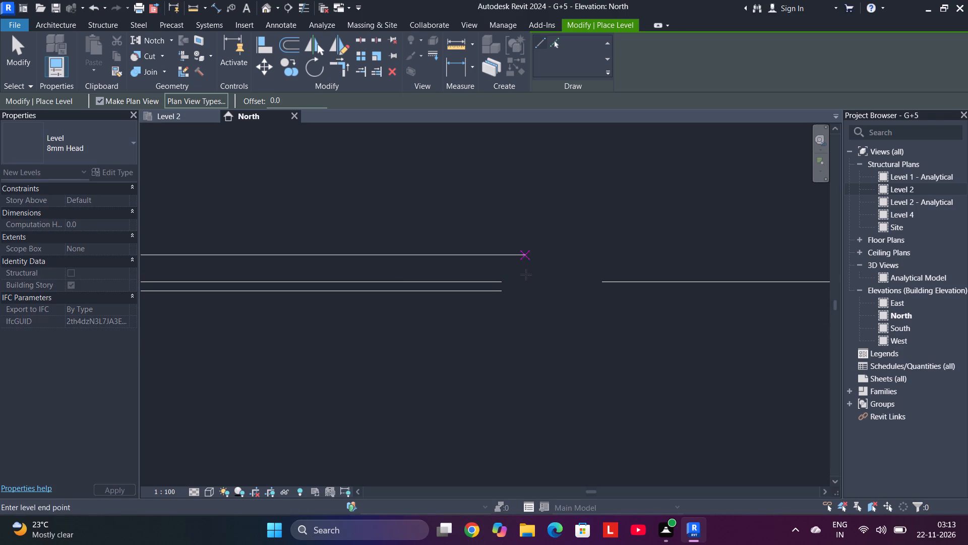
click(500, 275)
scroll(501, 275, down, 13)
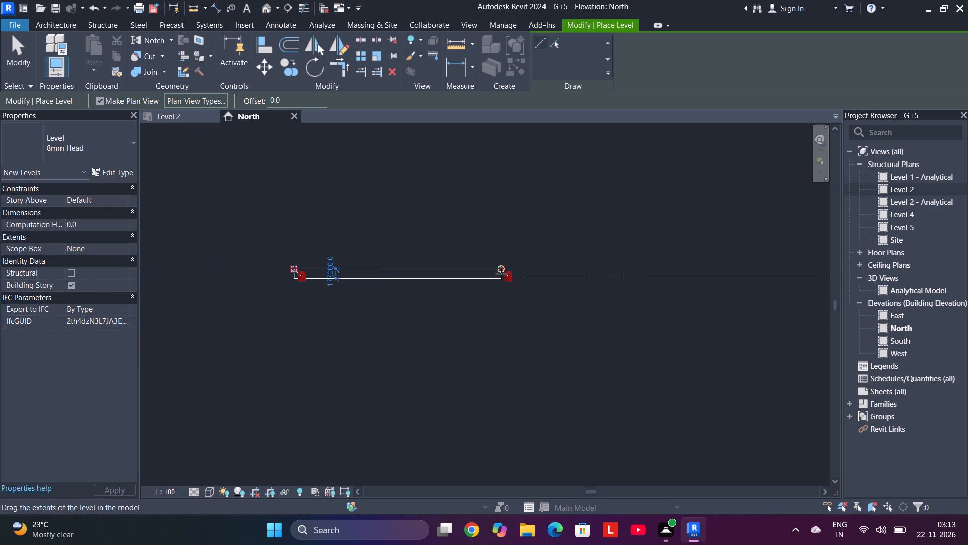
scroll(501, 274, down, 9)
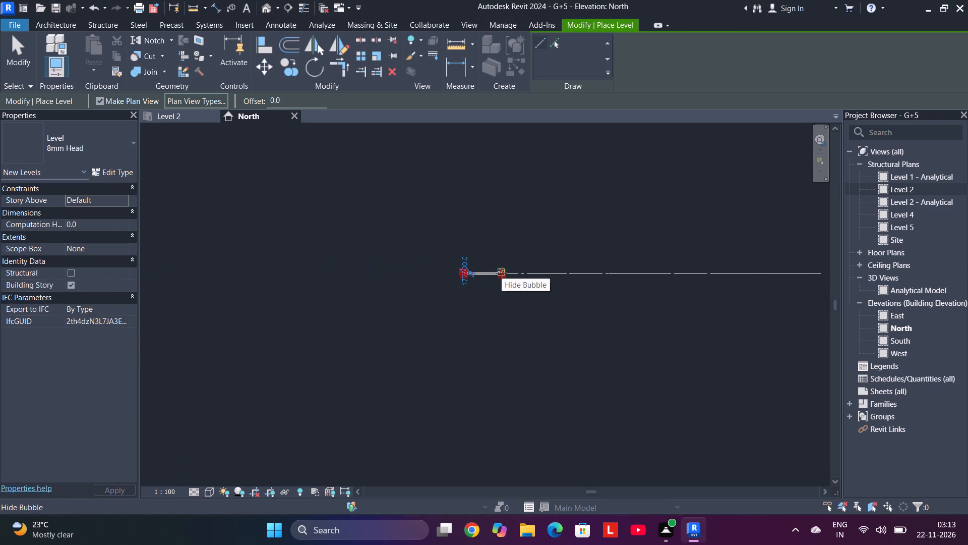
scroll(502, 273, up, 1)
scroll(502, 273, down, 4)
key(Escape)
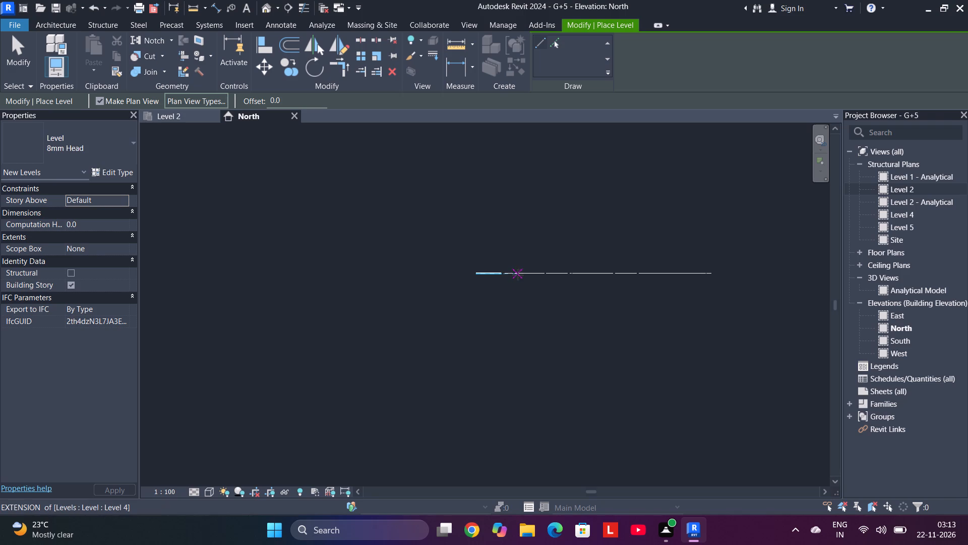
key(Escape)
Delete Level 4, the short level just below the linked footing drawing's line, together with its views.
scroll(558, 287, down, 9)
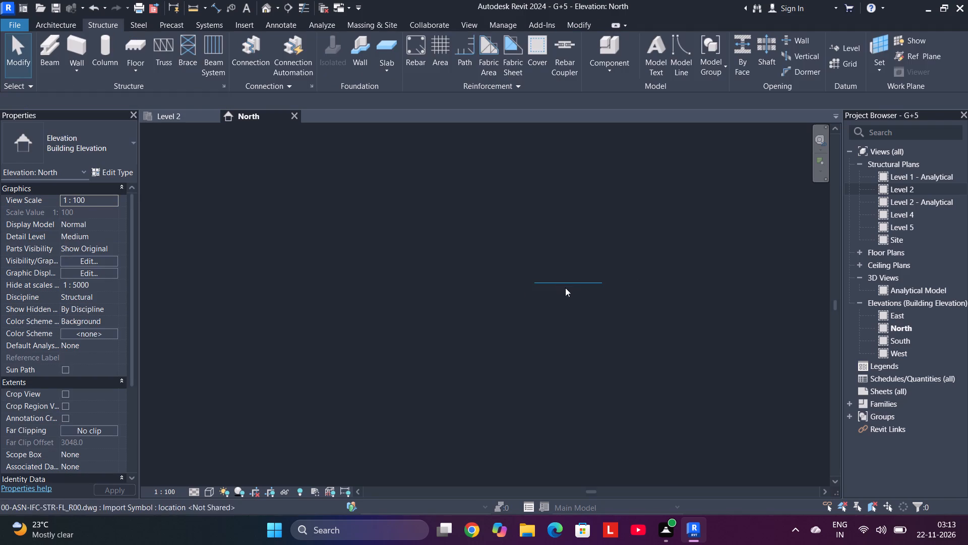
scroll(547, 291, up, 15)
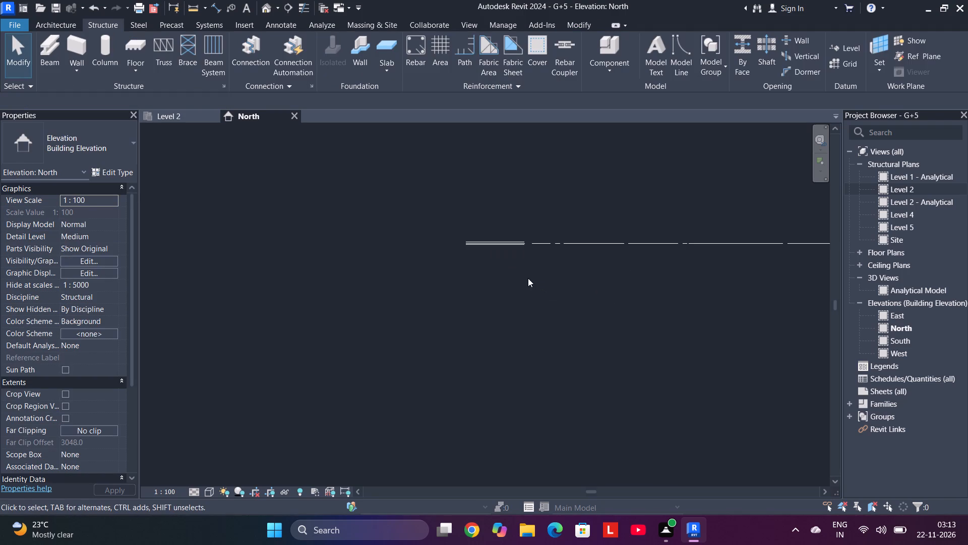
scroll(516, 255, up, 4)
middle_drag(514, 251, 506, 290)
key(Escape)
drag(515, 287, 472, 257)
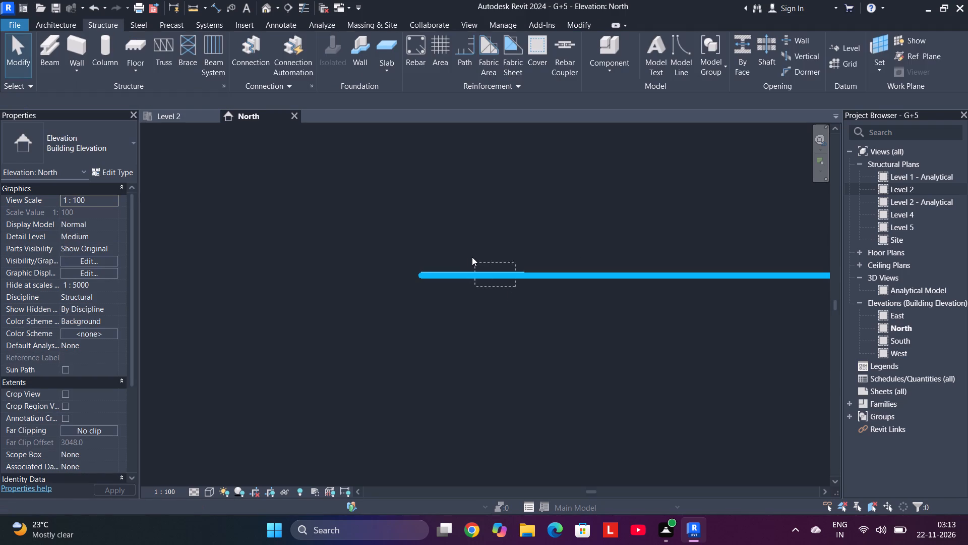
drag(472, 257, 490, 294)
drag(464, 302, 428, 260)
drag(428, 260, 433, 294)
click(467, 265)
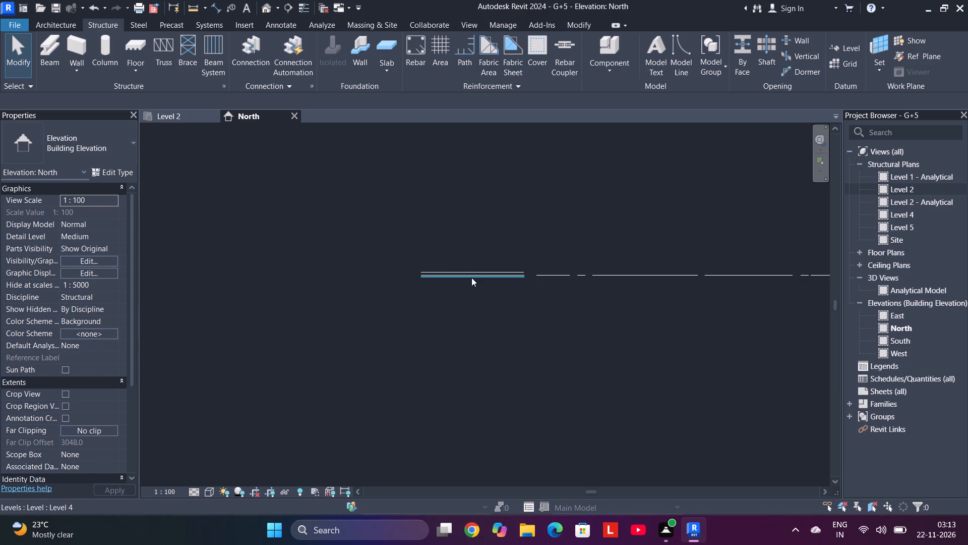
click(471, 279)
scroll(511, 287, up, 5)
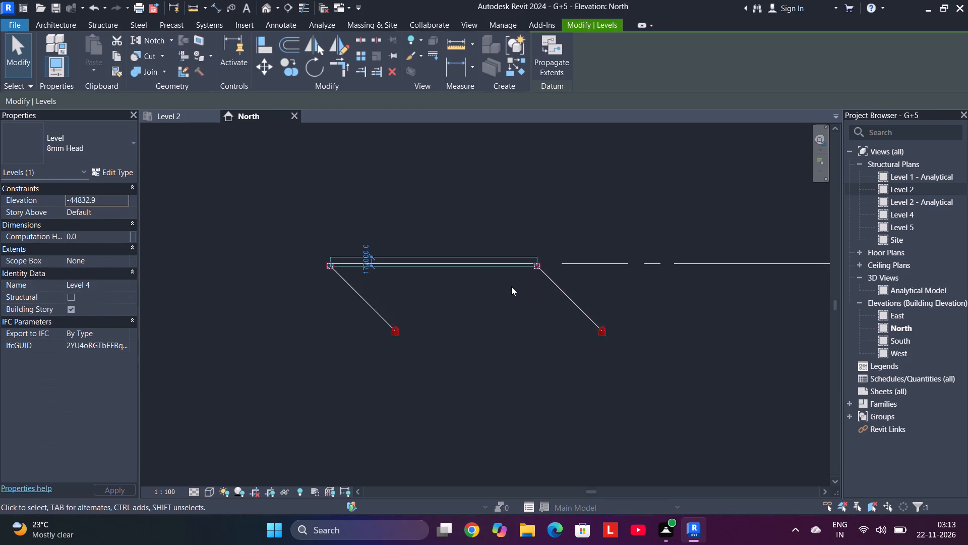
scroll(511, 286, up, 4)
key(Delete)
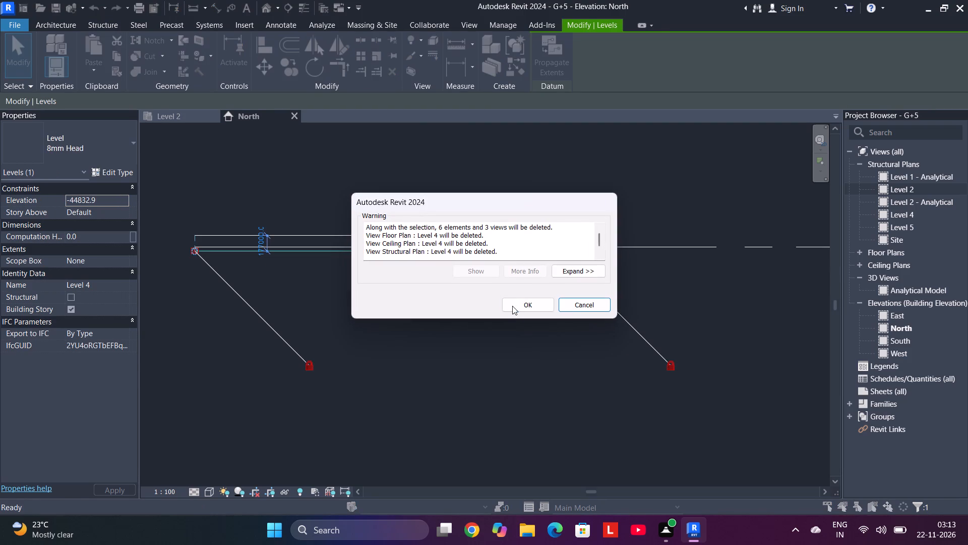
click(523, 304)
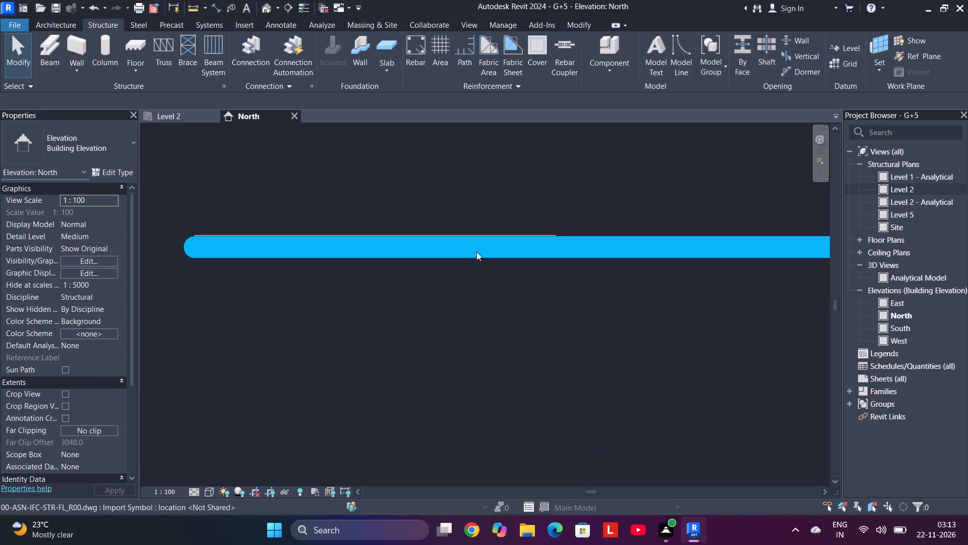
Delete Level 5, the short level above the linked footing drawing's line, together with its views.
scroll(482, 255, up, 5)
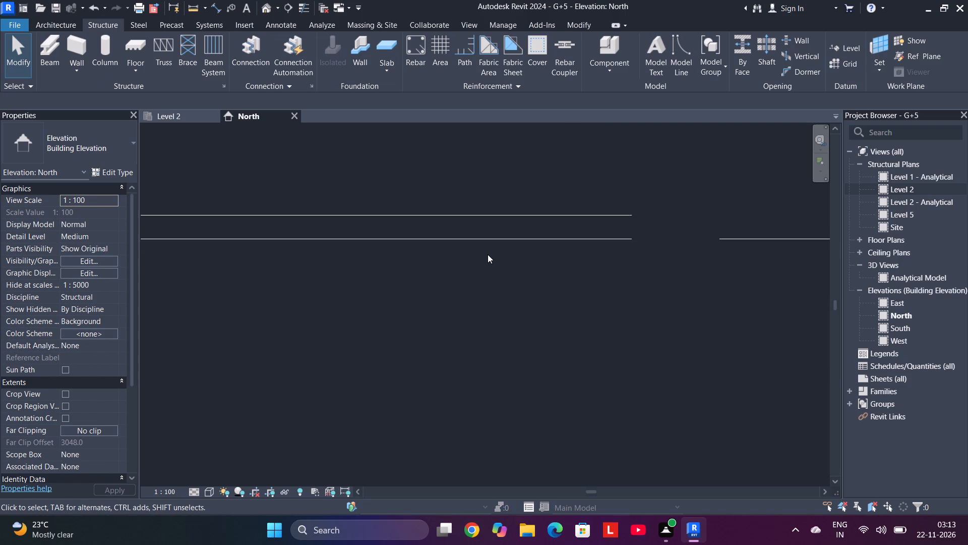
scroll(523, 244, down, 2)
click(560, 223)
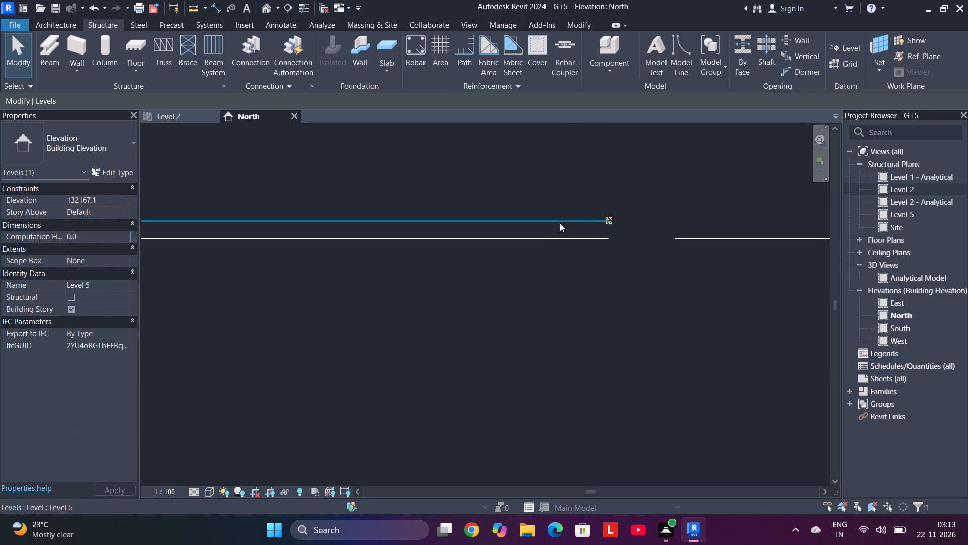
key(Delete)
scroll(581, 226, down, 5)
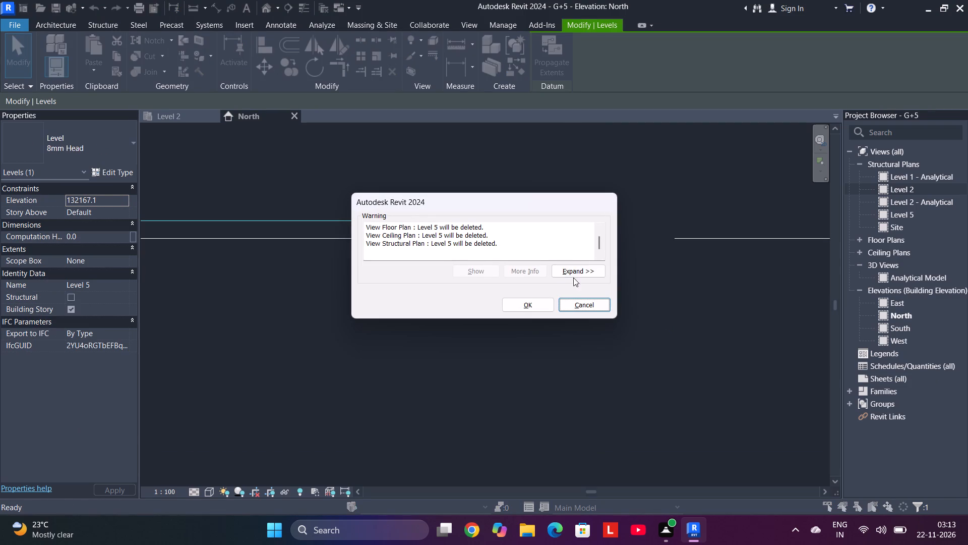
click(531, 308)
Draw a level across the full width of the linked footing drawing, about 1348000 mm above its line.
scroll(582, 304, down, 5)
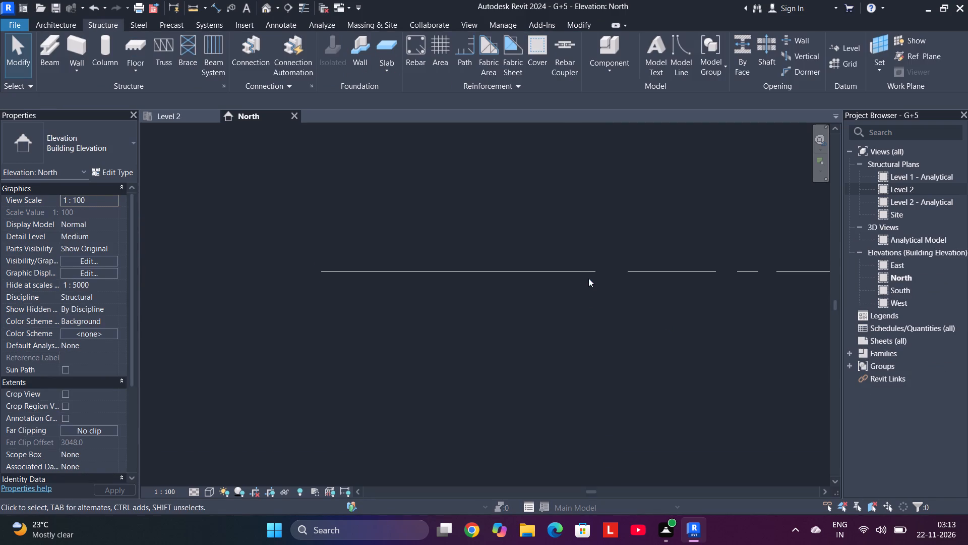
click(577, 267)
scroll(578, 267, down, 11)
middle_drag(632, 292, 356, 319)
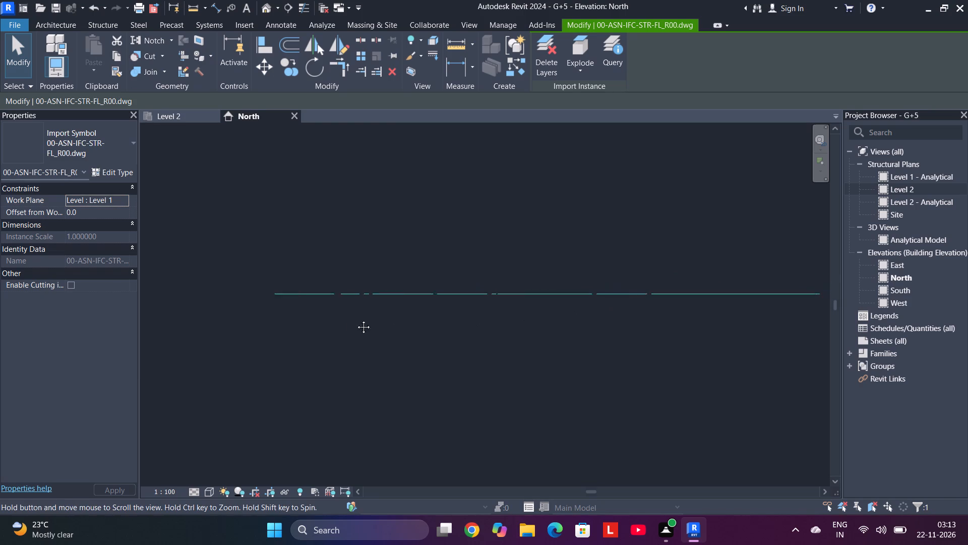
middle_drag(356, 319, 215, 309)
scroll(289, 300, down, 3)
middle_drag(290, 300, 368, 304)
scroll(368, 304, up, 1)
click(408, 298)
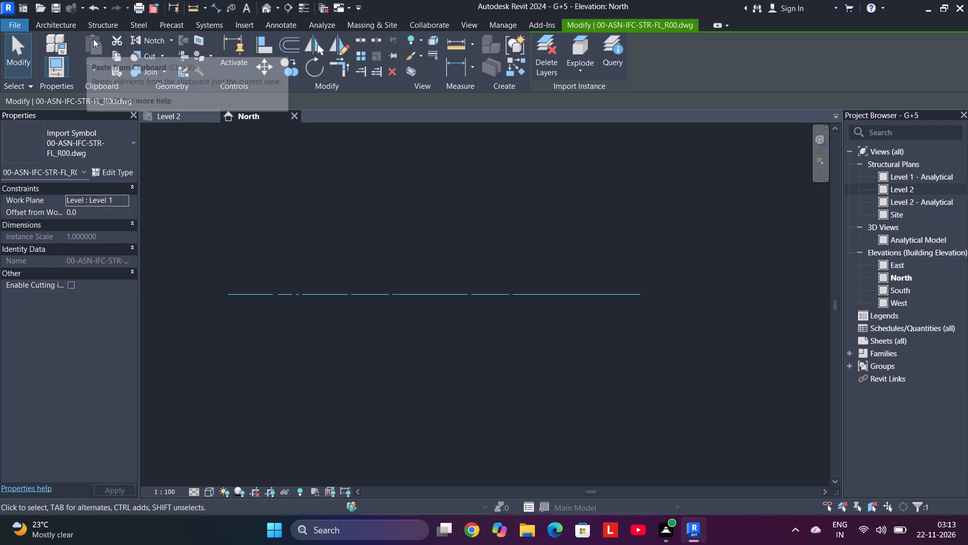
click(102, 26)
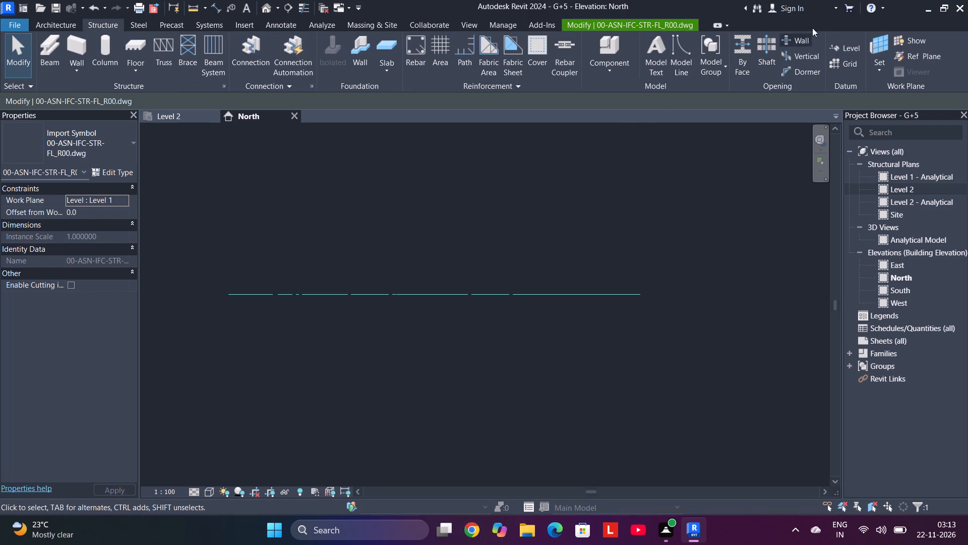
click(845, 45)
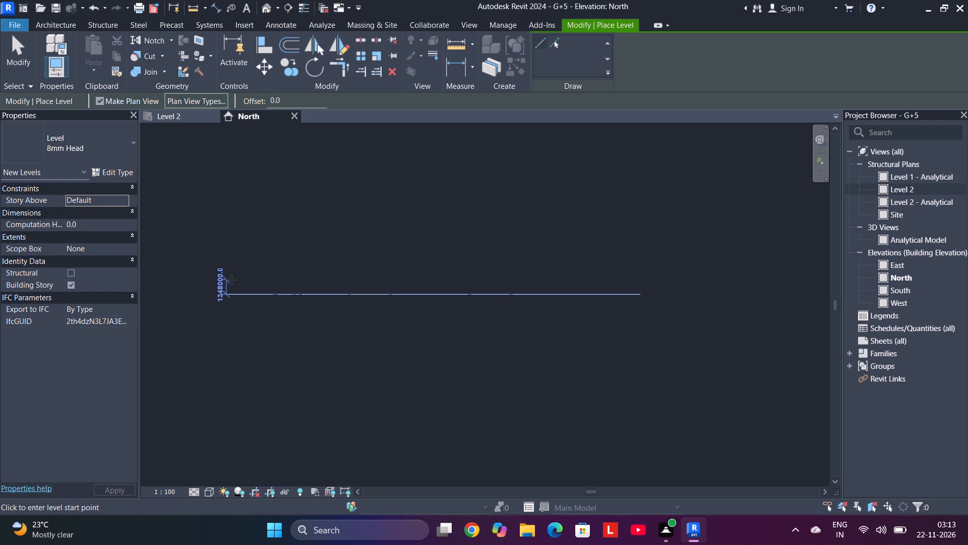
click(230, 280)
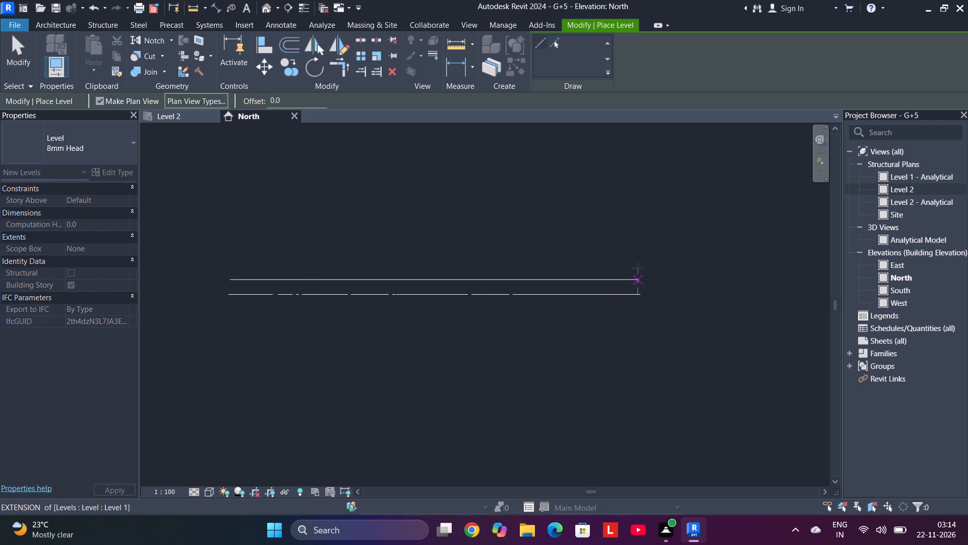
click(638, 268)
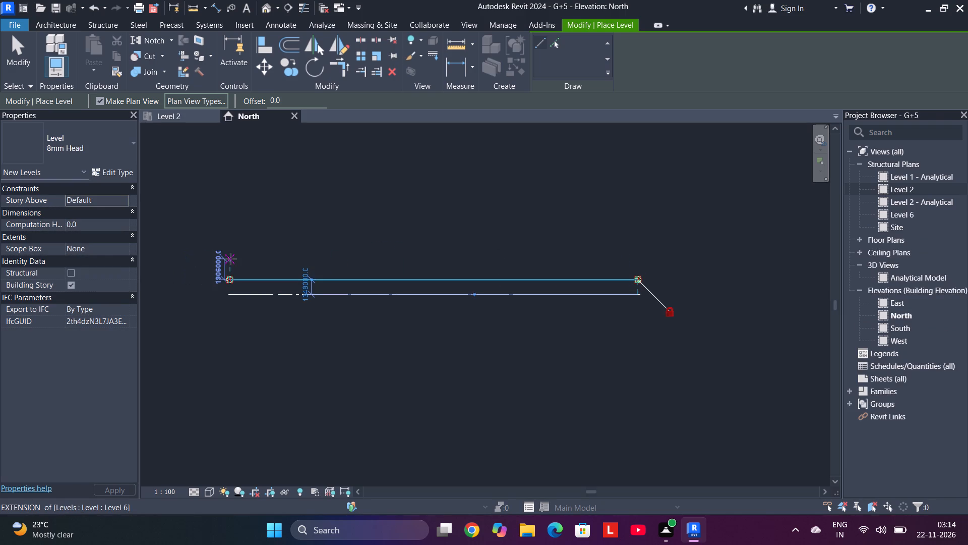
Stack three more full-width levels above the new level, spaced about 1906000, 1999000 and 2603000 mm apart going upward.
click(231, 259)
click(631, 259)
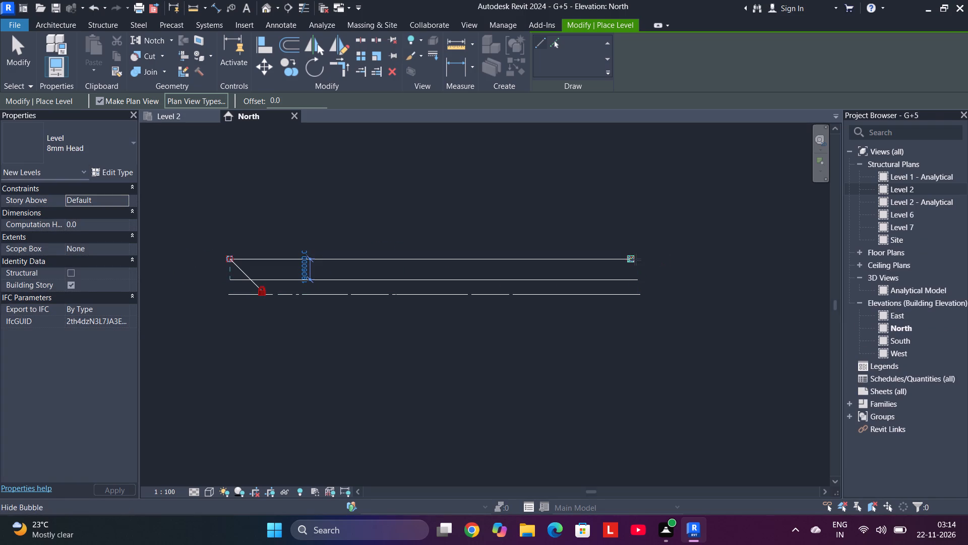
click(235, 237)
click(626, 231)
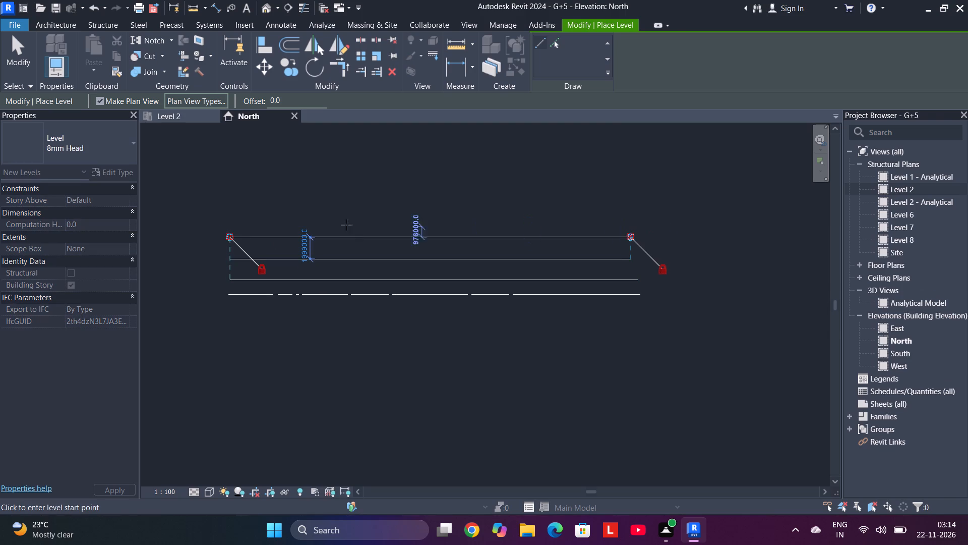
click(238, 209)
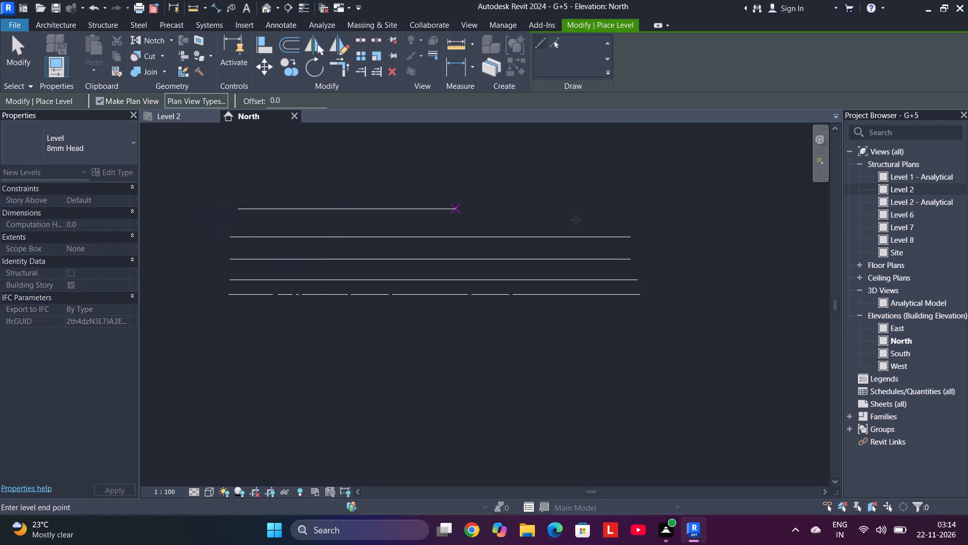
click(637, 212)
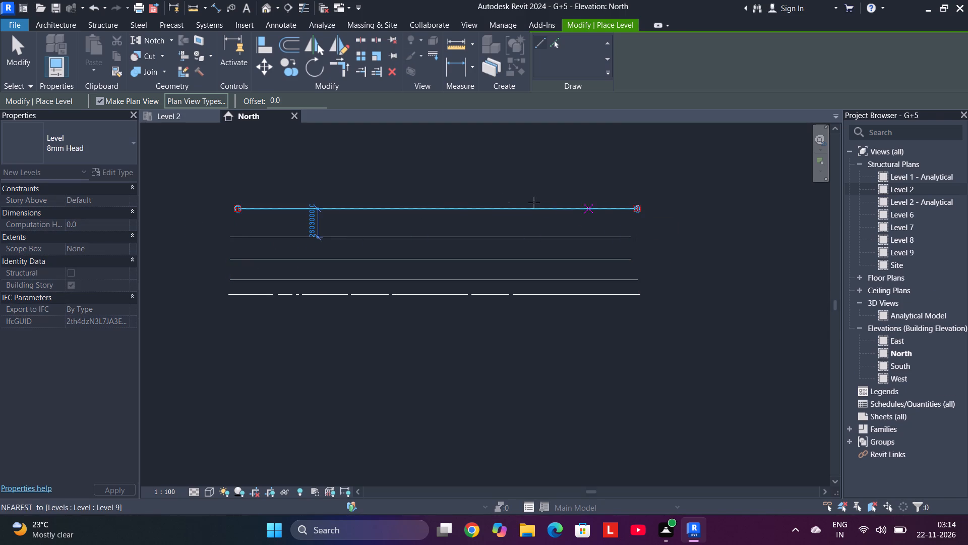
Draw one more full-width level above the topmost level, about 2417000 mm higher, and finish placing levels.
click(248, 183)
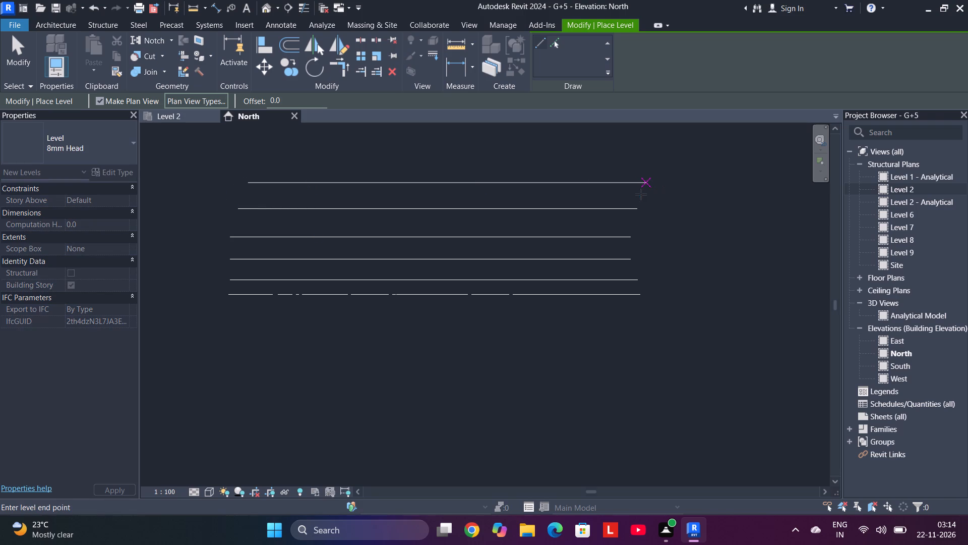
click(638, 194)
key(Escape)
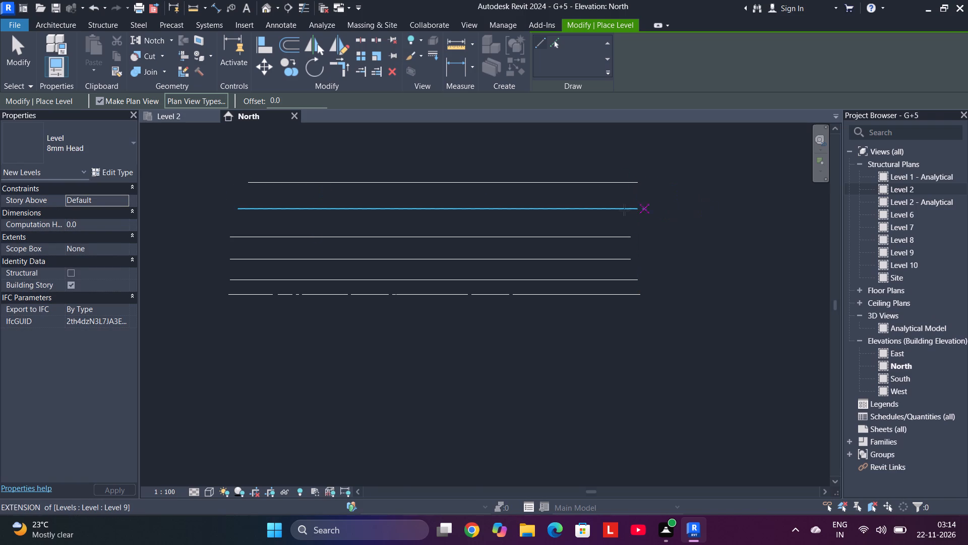
click(563, 203)
key(Escape)
key(Escape)
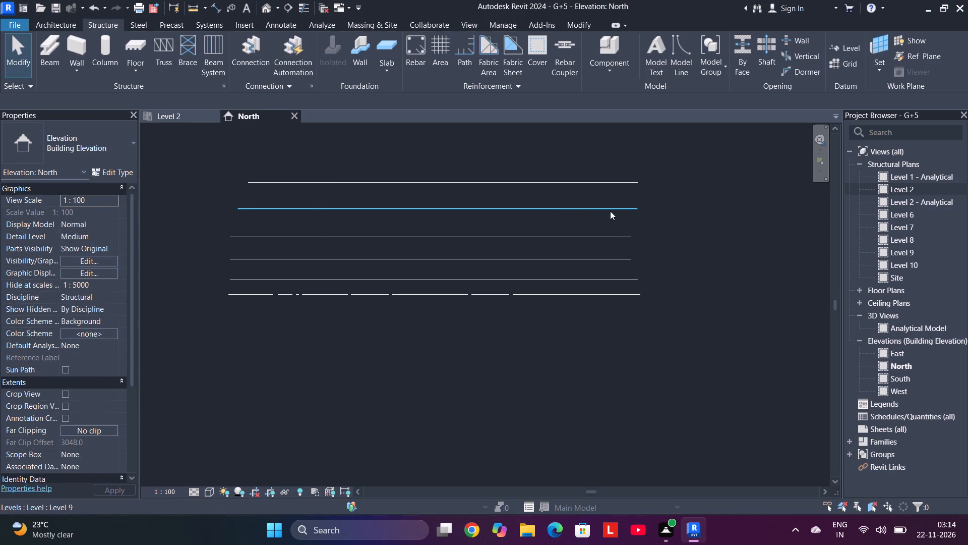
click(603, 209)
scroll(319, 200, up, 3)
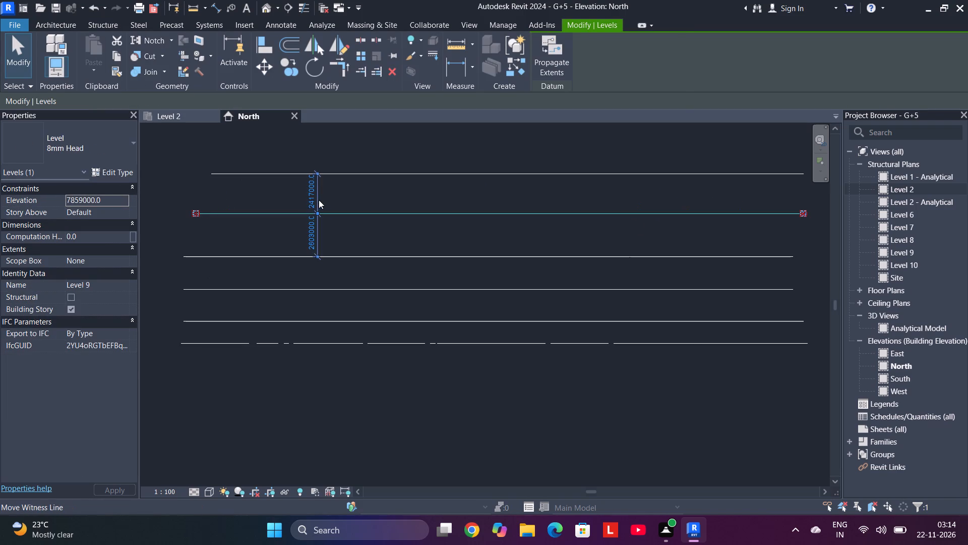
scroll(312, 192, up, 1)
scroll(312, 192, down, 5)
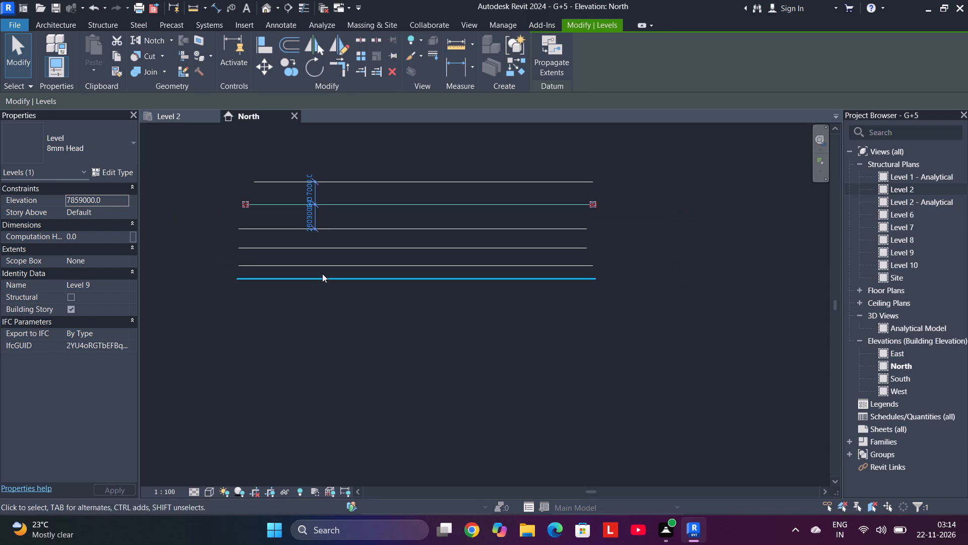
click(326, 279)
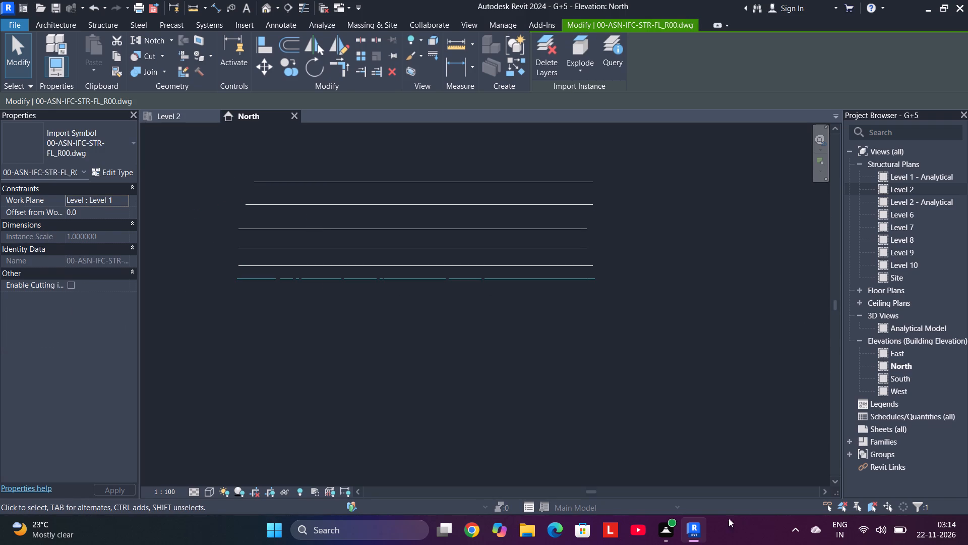
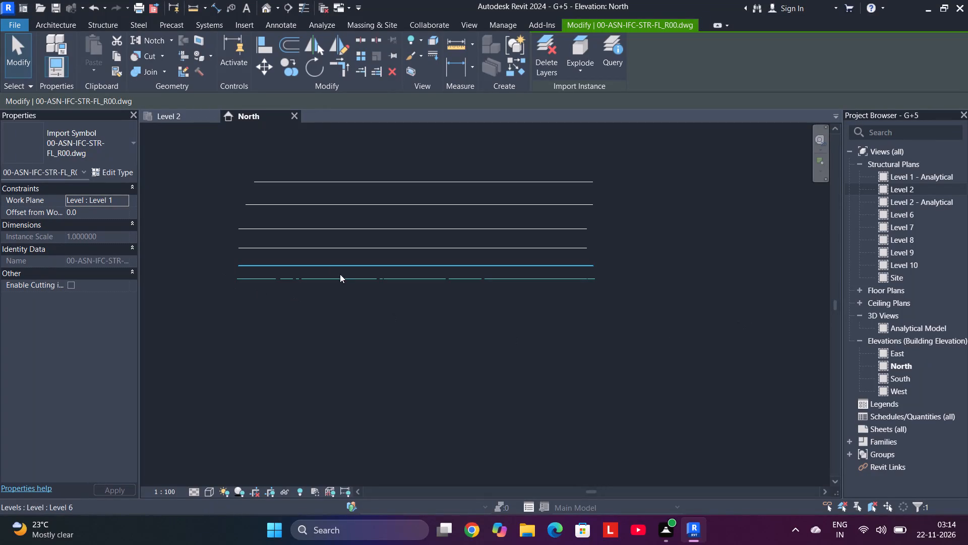
Set the spacing of Level 6, the lowest full-width level above the footing drawing's line, from the reference below to -2000 mm.
key(Escape)
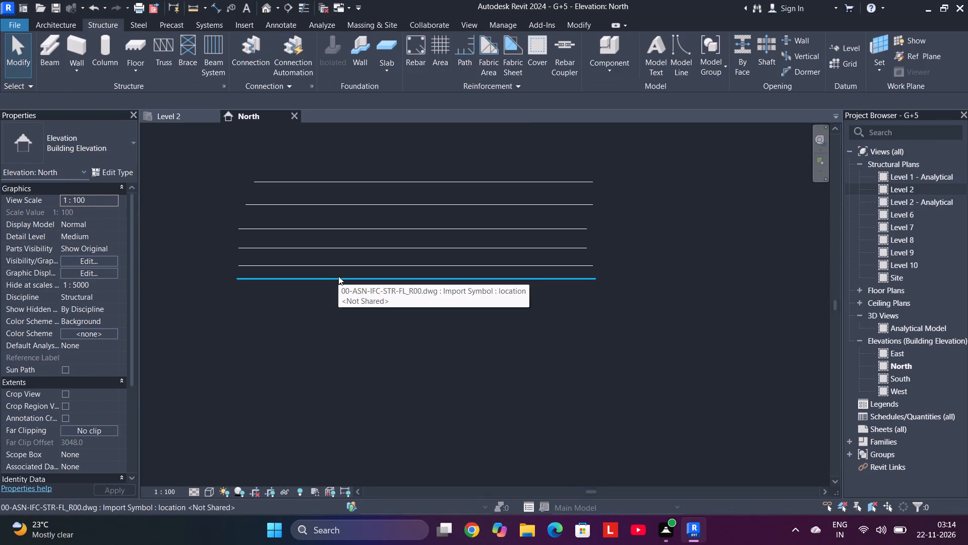
click(338, 276)
scroll(300, 277, up, 3)
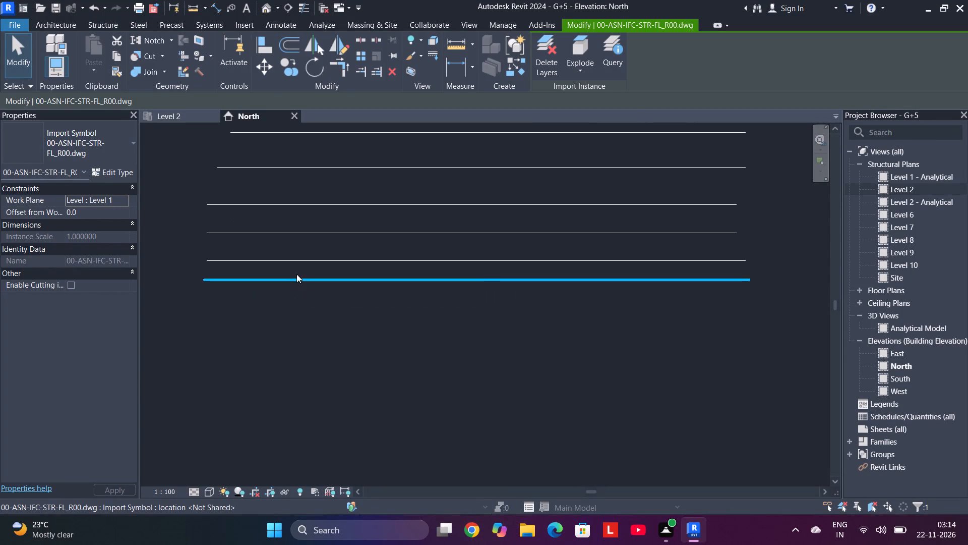
click(415, 260)
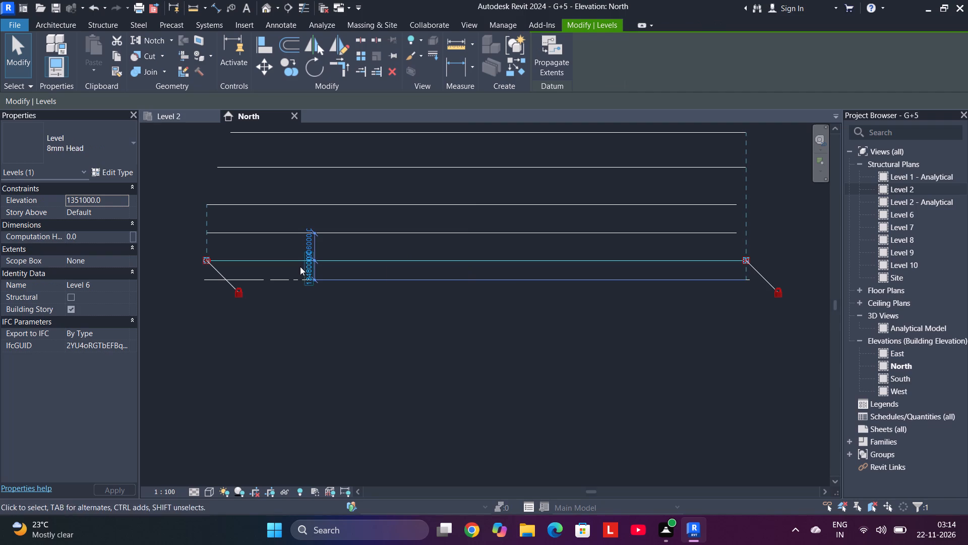
double_click(302, 269)
drag(320, 271, 269, 270)
text(-200)
key(0)
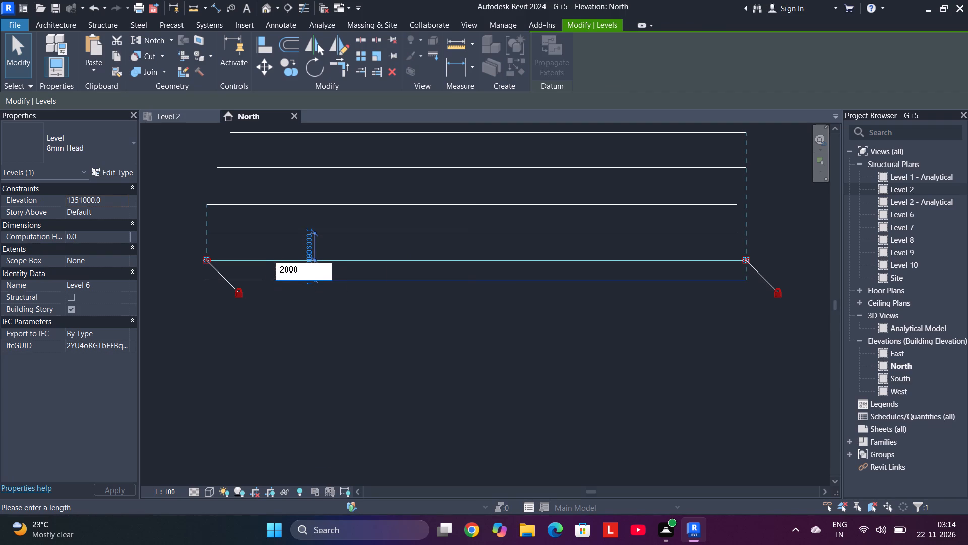
key(Return)
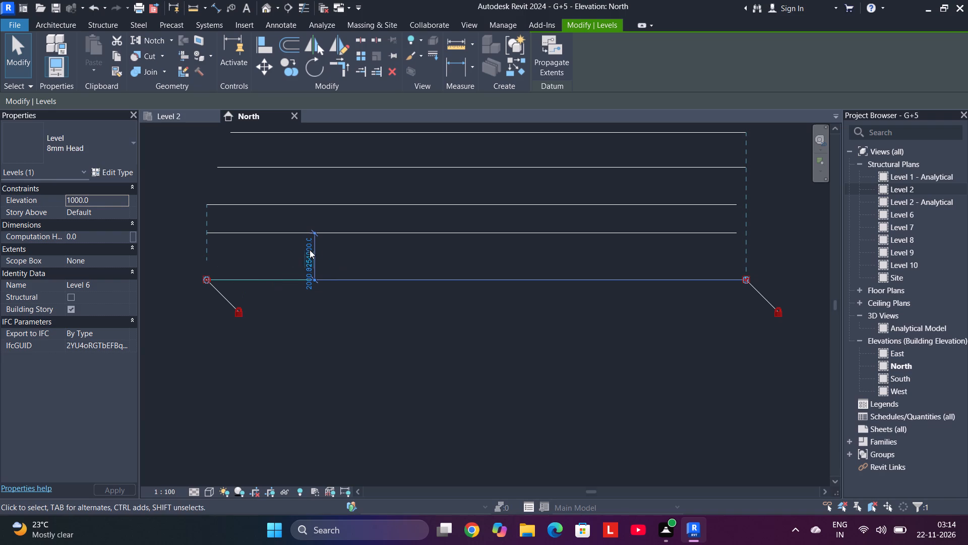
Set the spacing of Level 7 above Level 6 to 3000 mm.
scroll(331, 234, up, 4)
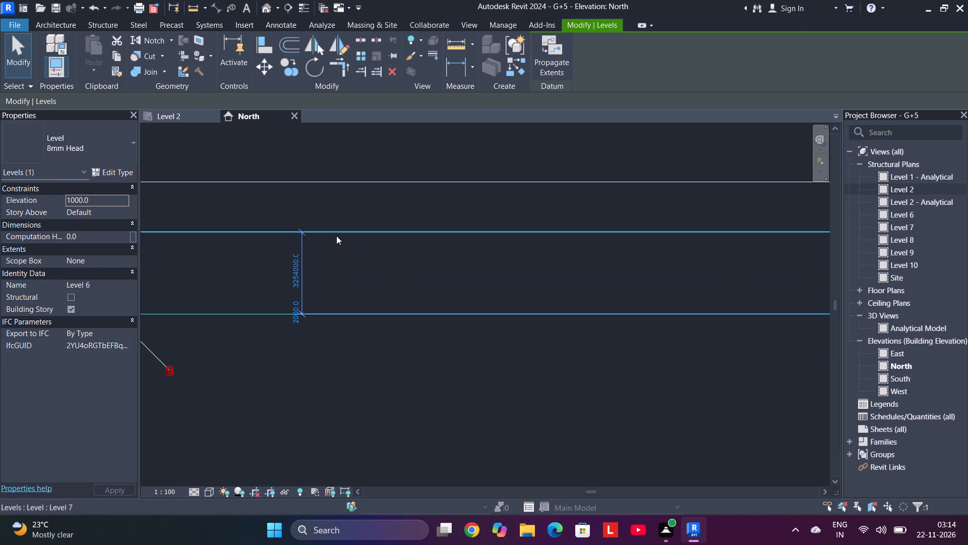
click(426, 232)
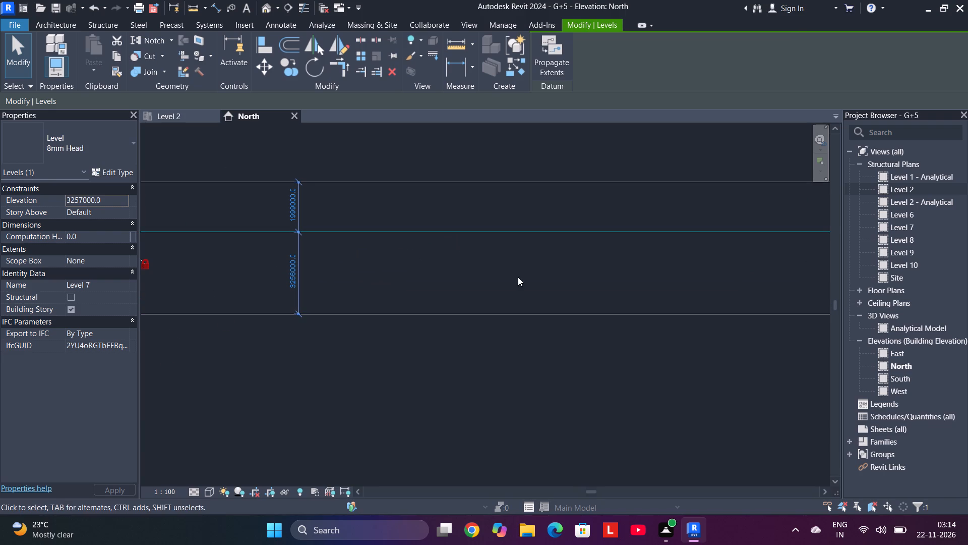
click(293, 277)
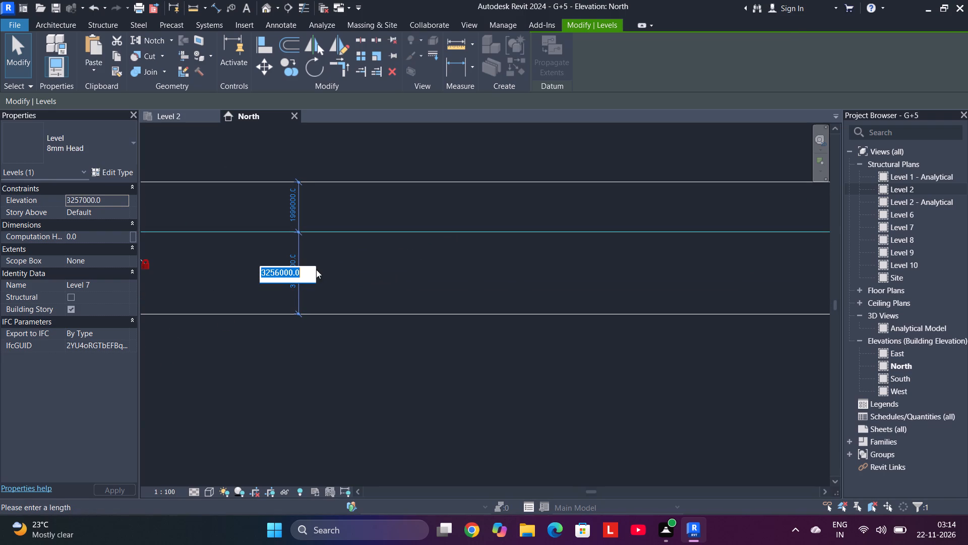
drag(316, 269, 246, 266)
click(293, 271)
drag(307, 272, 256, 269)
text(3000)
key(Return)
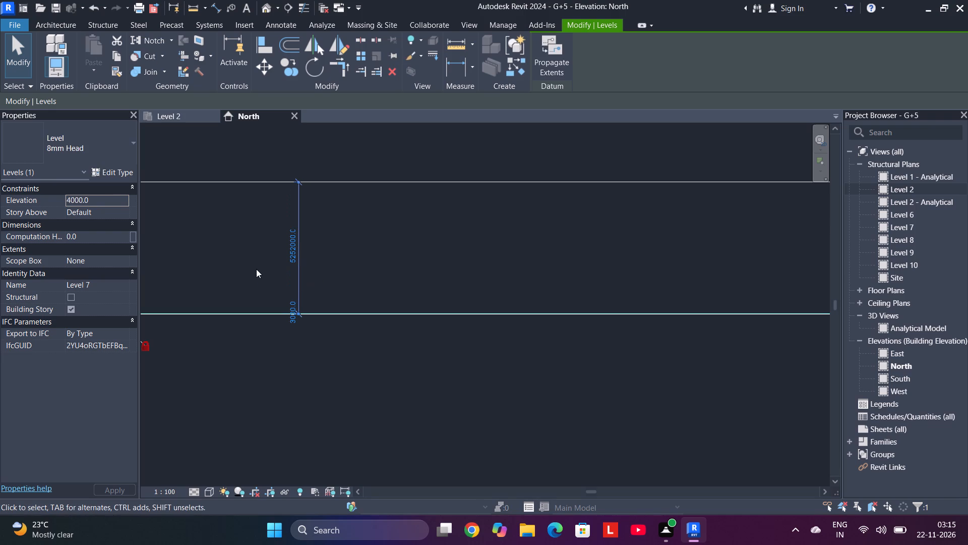
Examine up close how Level 7 sits relative to Level 6 and the linked drawing's line.
click(290, 241)
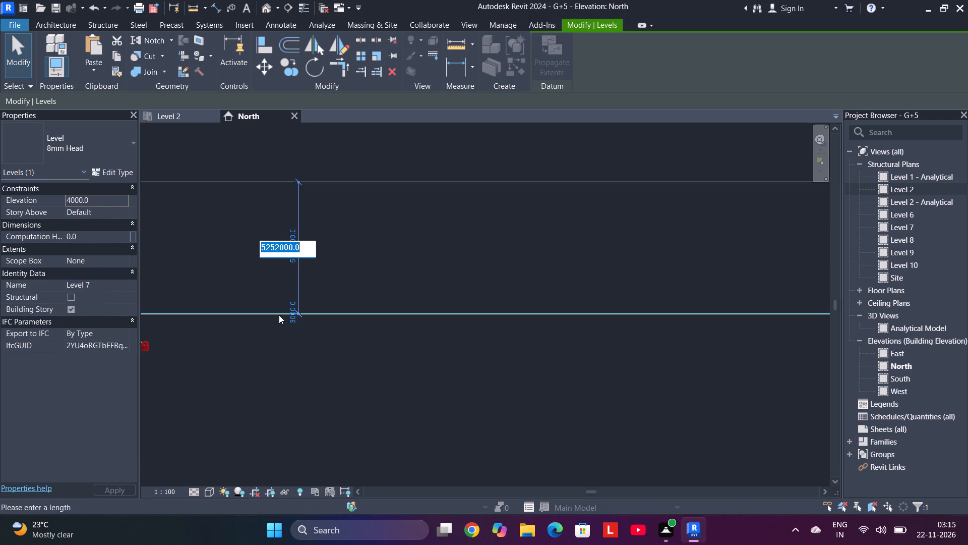
scroll(282, 331, up, 11)
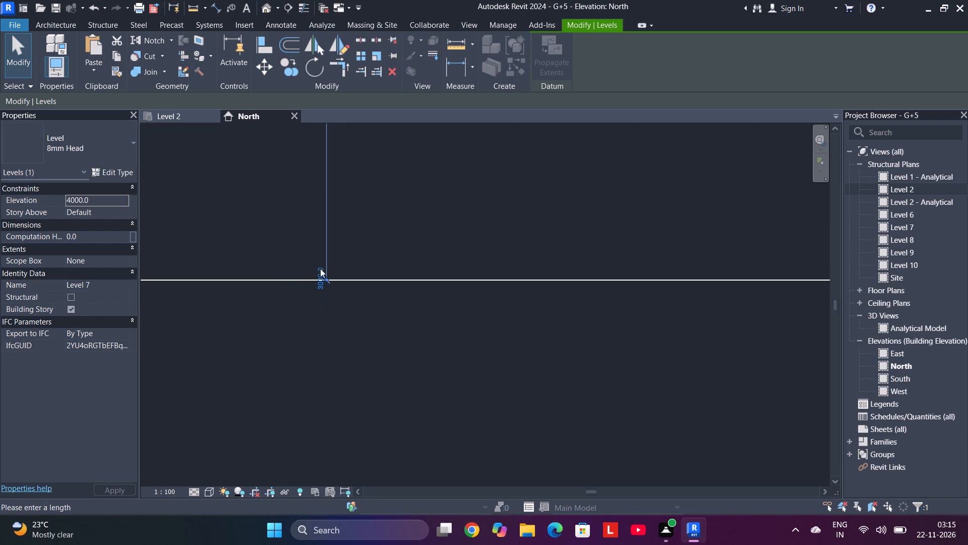
scroll(320, 268, up, 13)
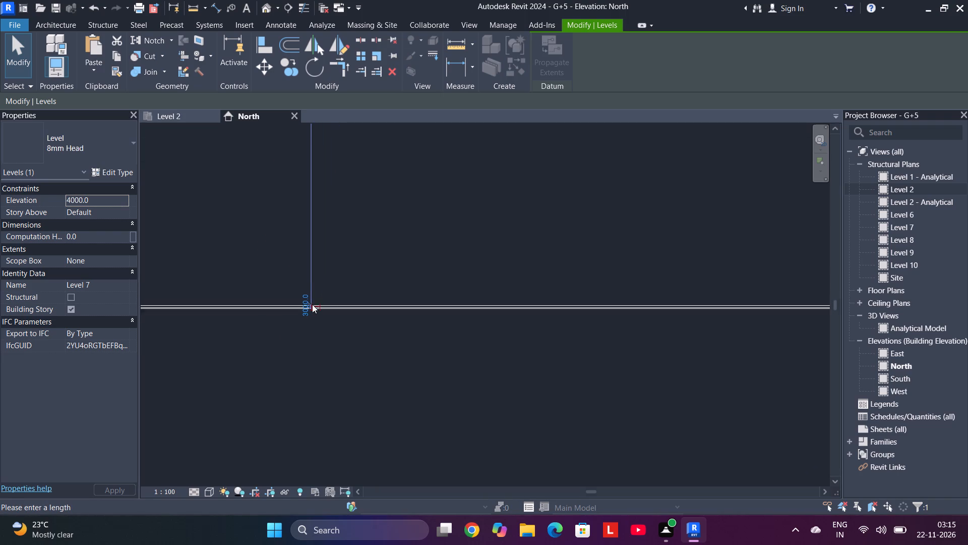
scroll(312, 304, up, 19)
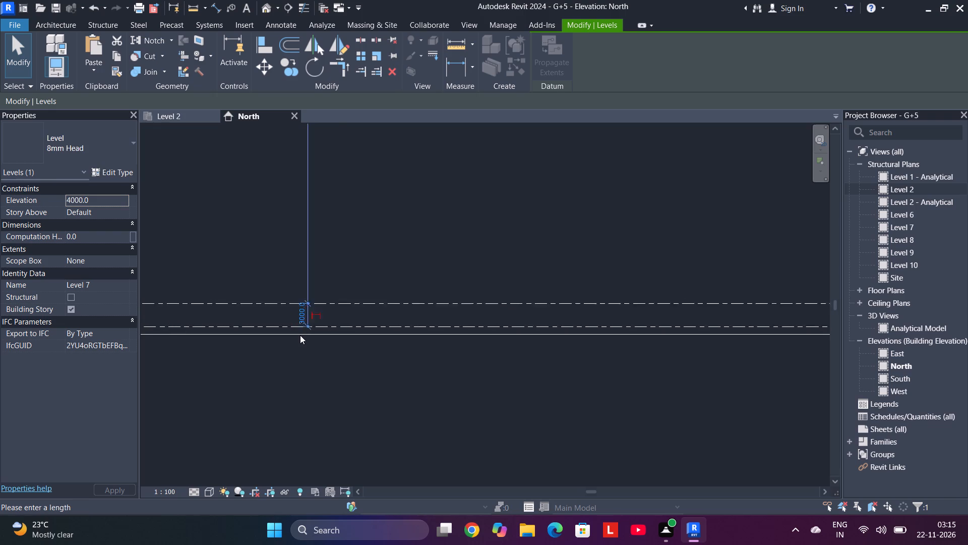
scroll(300, 335, up, 7)
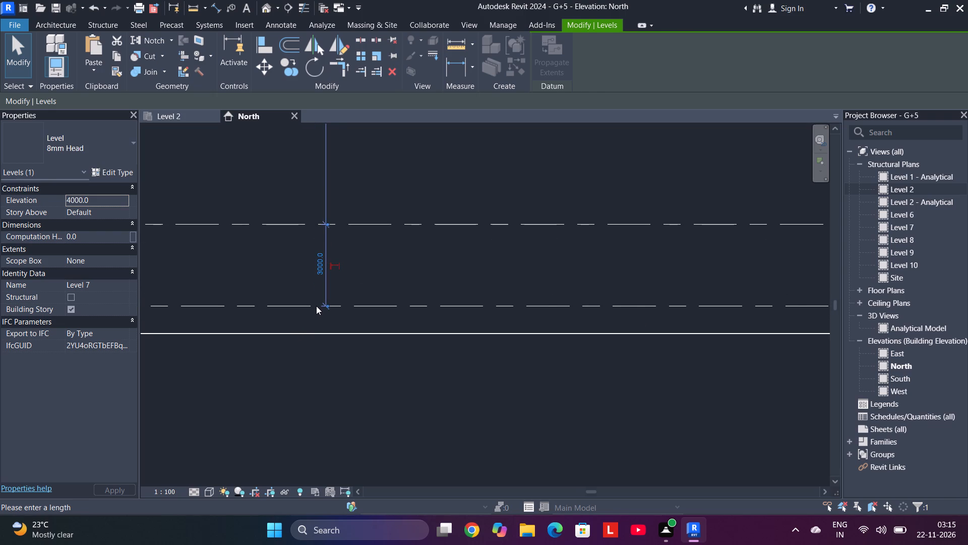
scroll(316, 306, down, 4)
scroll(316, 306, up, 4)
key(Escape)
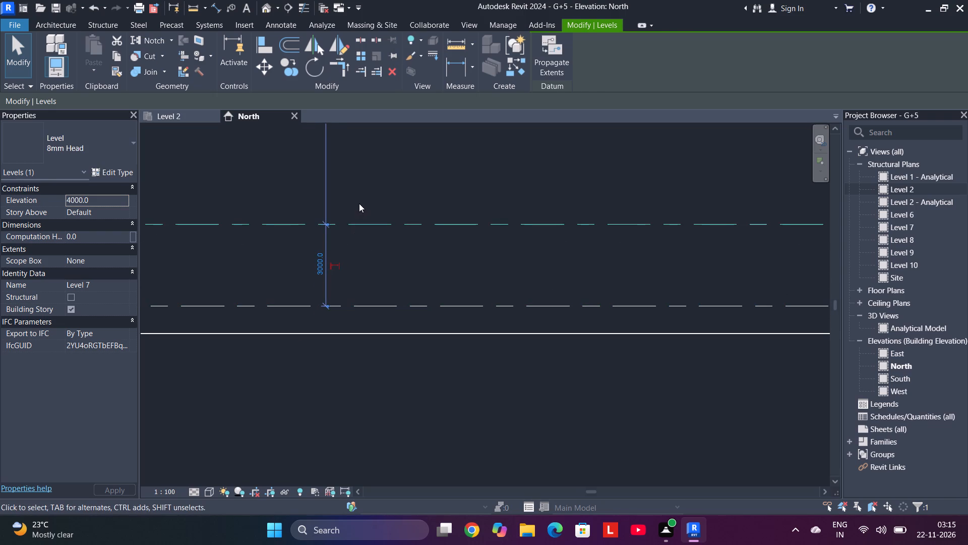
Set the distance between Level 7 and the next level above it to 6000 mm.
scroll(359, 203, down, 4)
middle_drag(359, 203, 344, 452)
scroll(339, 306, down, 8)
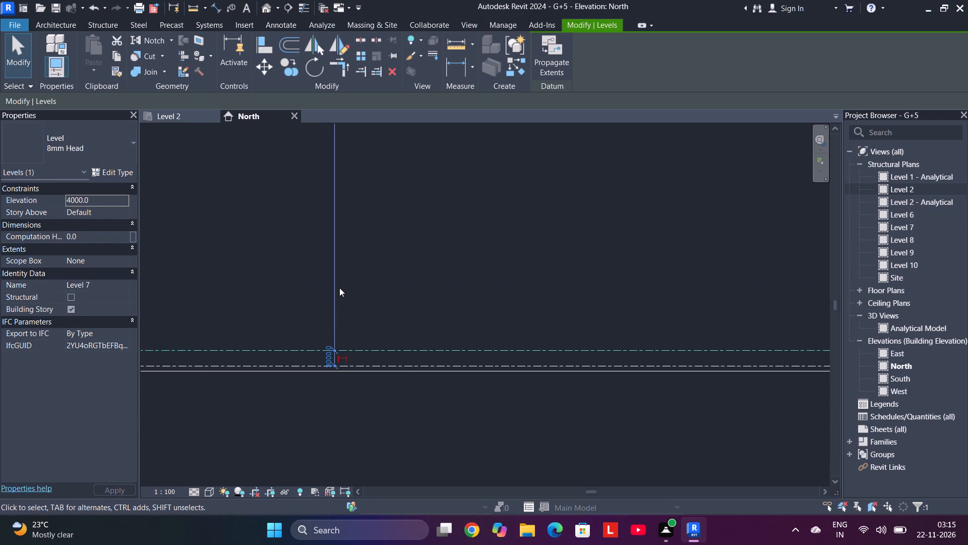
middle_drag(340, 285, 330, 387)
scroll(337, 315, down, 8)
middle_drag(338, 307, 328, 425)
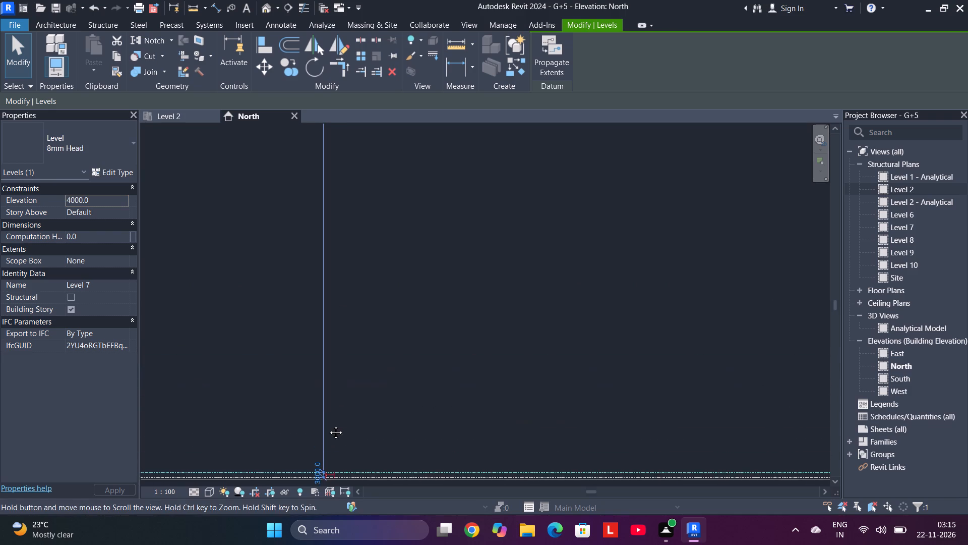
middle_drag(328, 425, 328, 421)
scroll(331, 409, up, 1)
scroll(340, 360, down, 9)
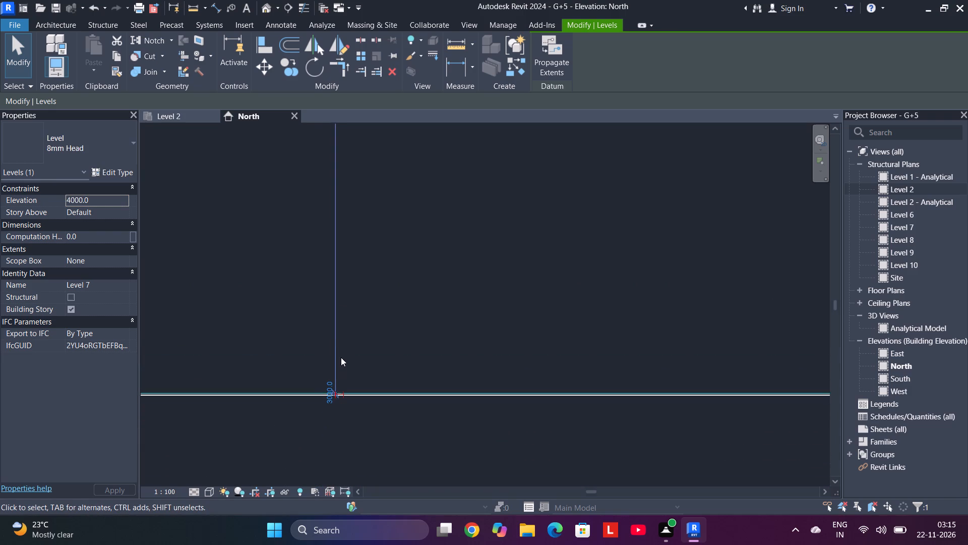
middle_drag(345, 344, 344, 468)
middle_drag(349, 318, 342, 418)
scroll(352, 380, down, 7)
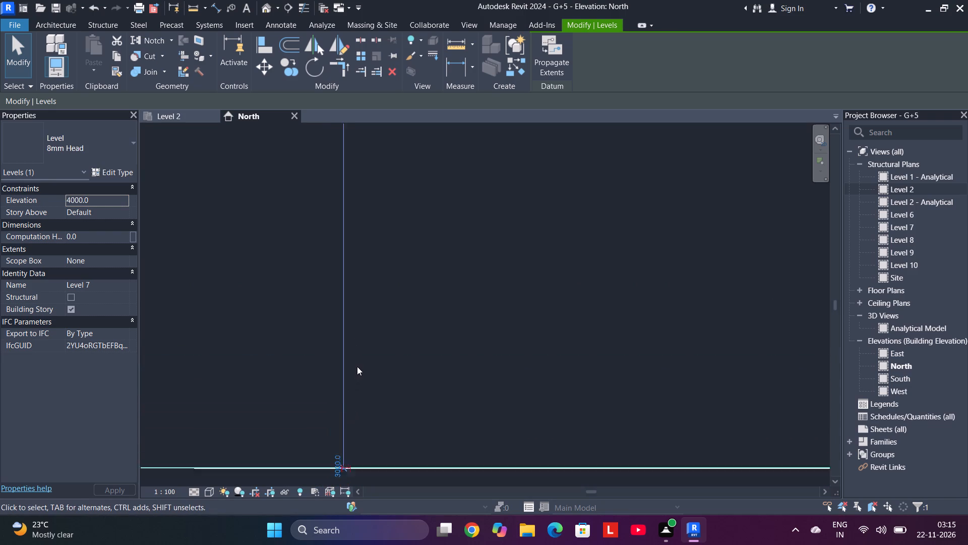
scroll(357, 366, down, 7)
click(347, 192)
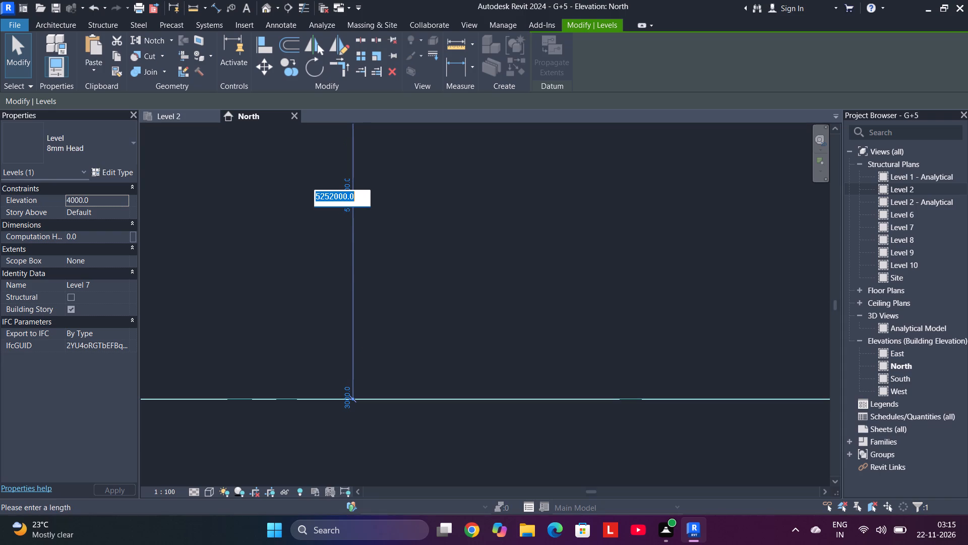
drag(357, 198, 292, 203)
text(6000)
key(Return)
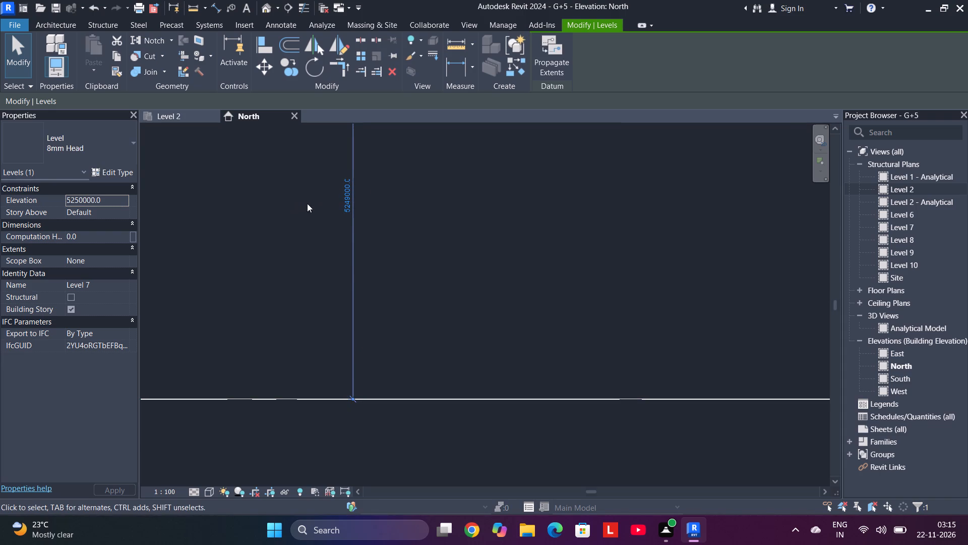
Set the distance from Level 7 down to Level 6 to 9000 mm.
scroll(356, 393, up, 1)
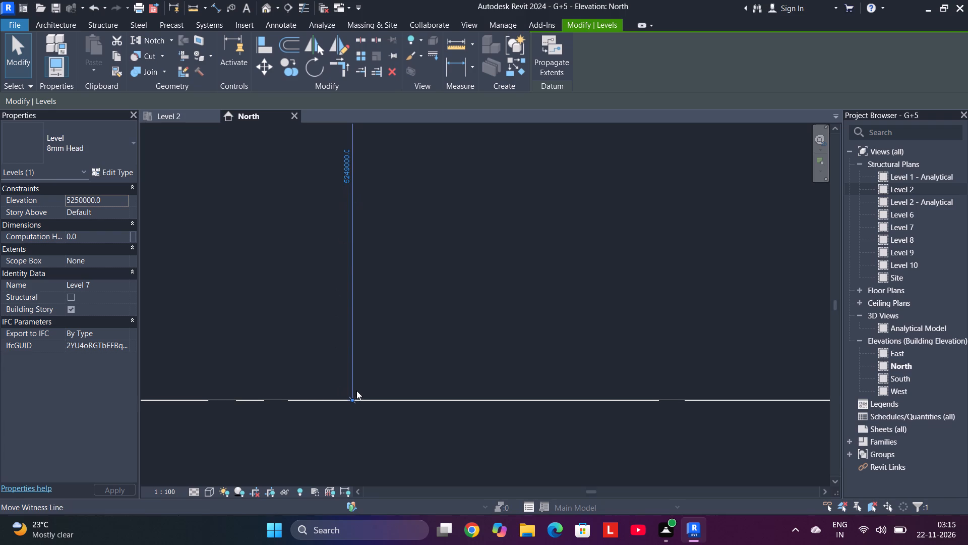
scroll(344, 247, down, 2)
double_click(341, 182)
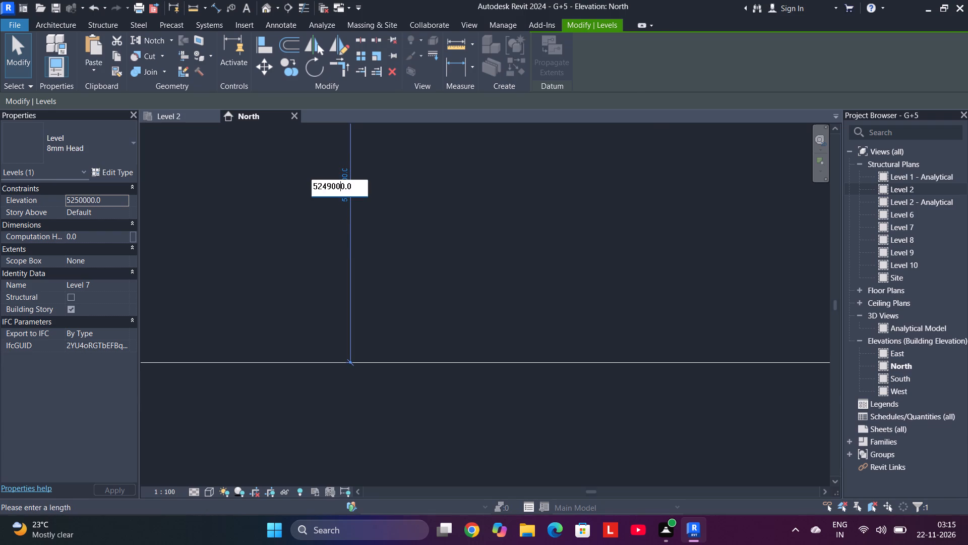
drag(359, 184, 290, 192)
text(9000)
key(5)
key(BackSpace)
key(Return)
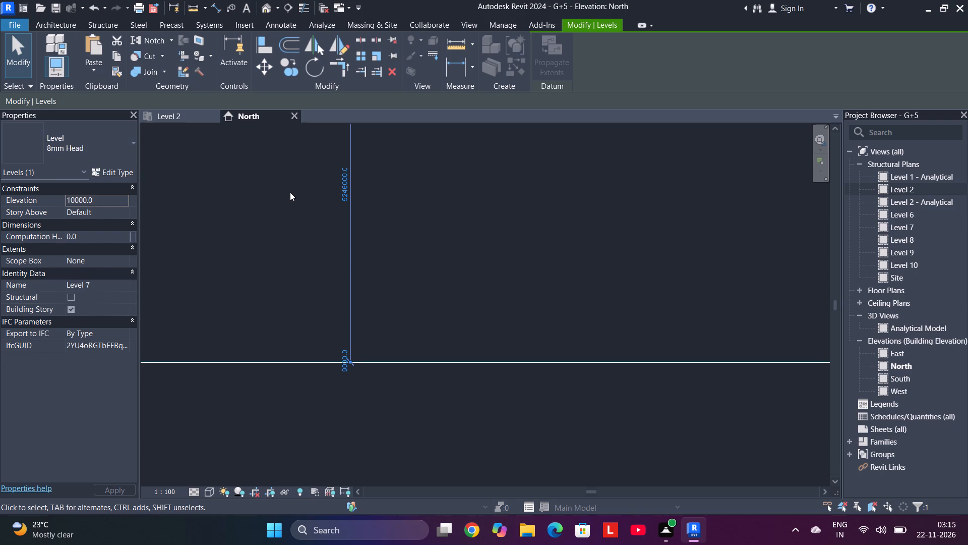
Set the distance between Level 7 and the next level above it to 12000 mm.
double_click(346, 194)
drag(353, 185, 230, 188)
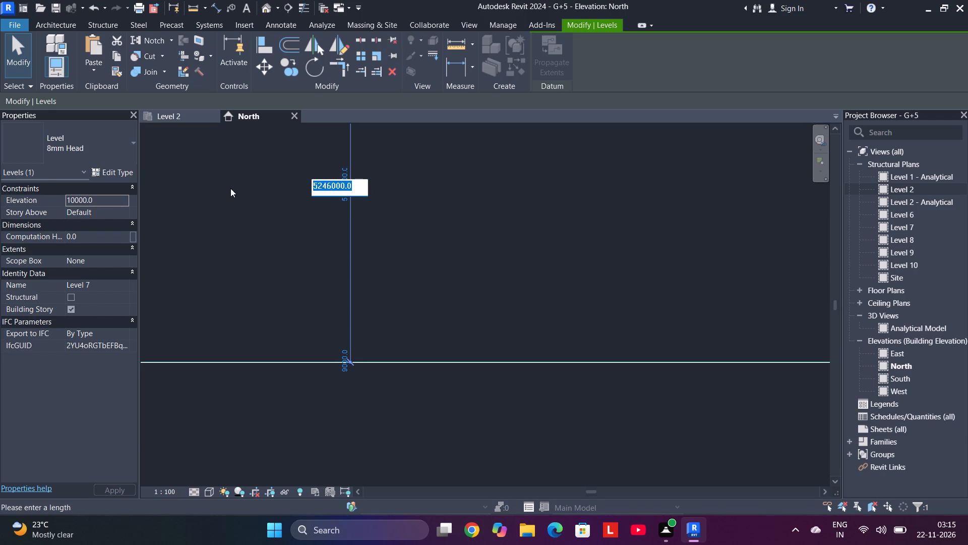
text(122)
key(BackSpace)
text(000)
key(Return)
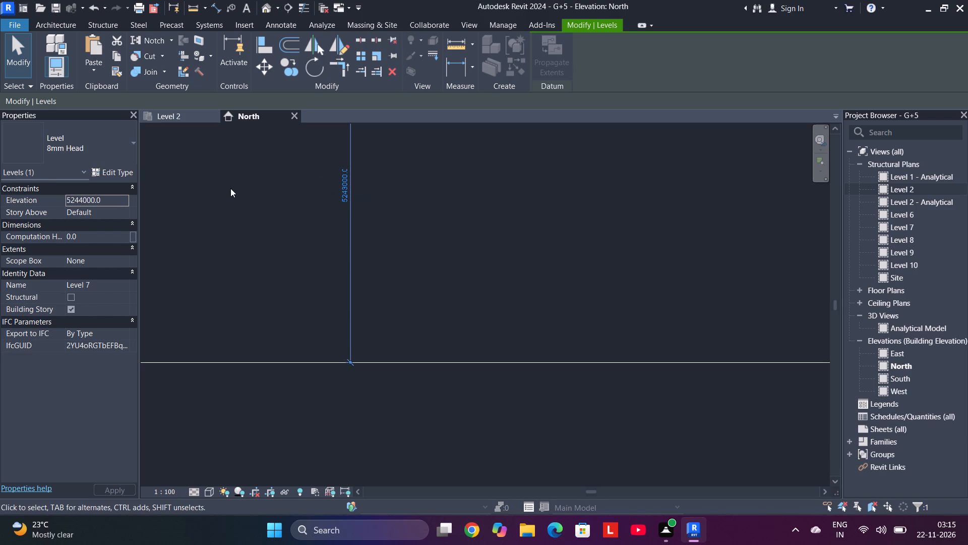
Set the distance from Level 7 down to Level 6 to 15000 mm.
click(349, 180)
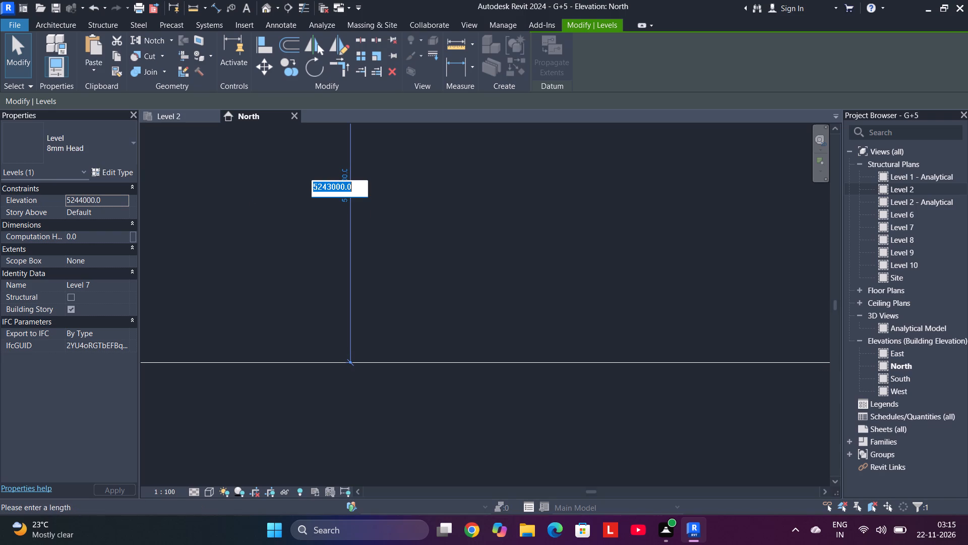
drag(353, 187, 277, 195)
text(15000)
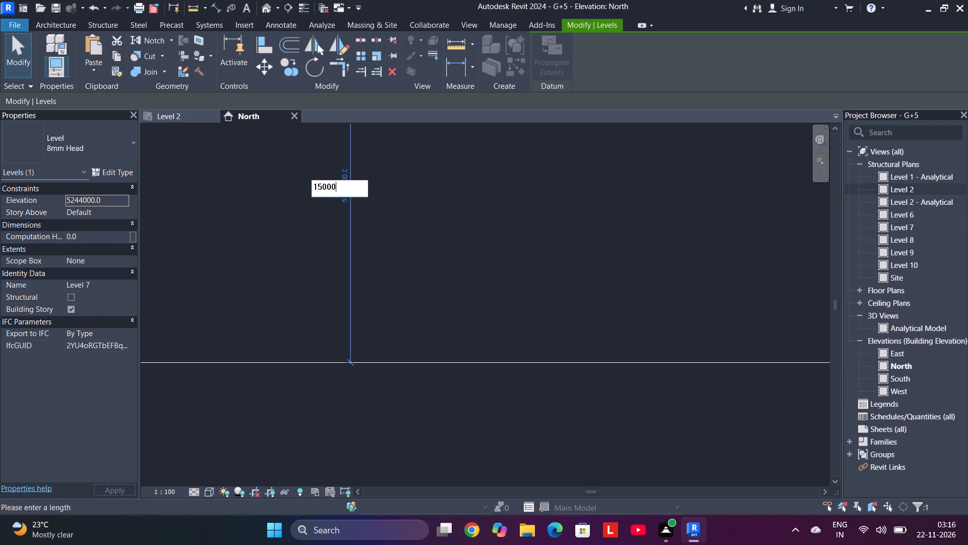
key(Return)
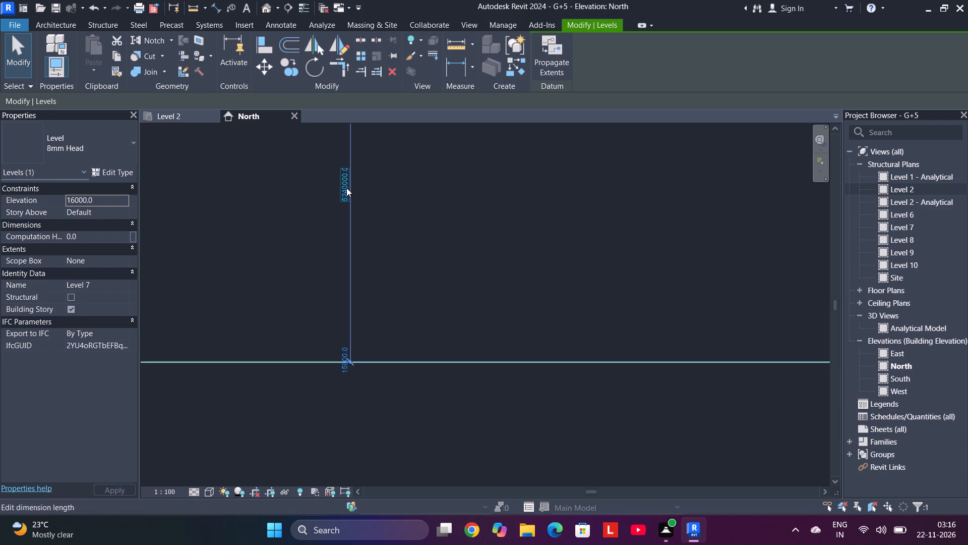
Set the distance between Level 7 and the next level above it to 18000 mm.
click(344, 189)
drag(355, 188, 285, 181)
text(18000)
key(Return)
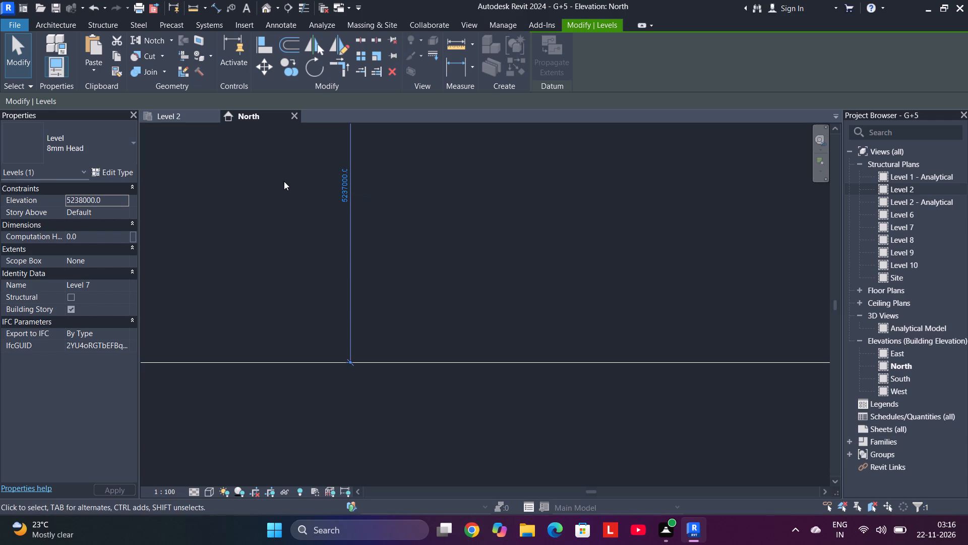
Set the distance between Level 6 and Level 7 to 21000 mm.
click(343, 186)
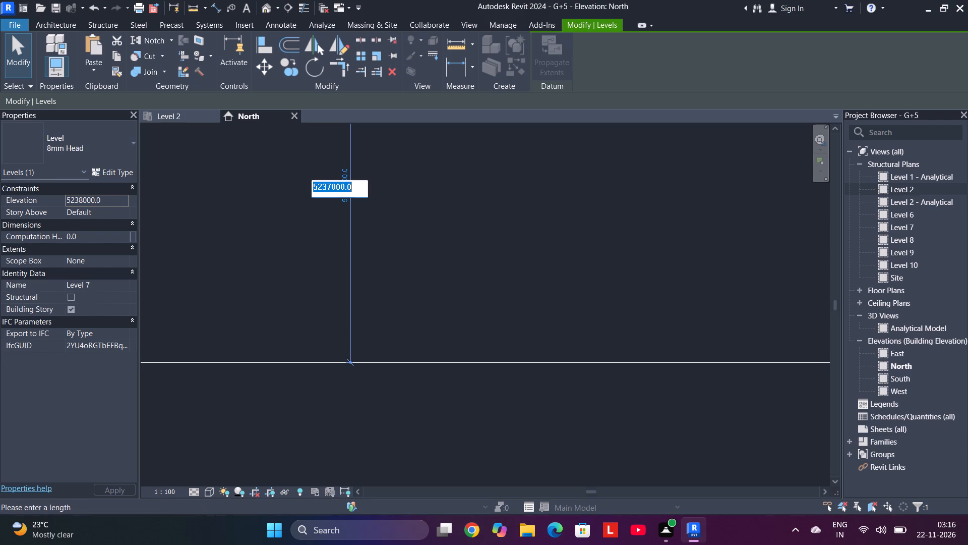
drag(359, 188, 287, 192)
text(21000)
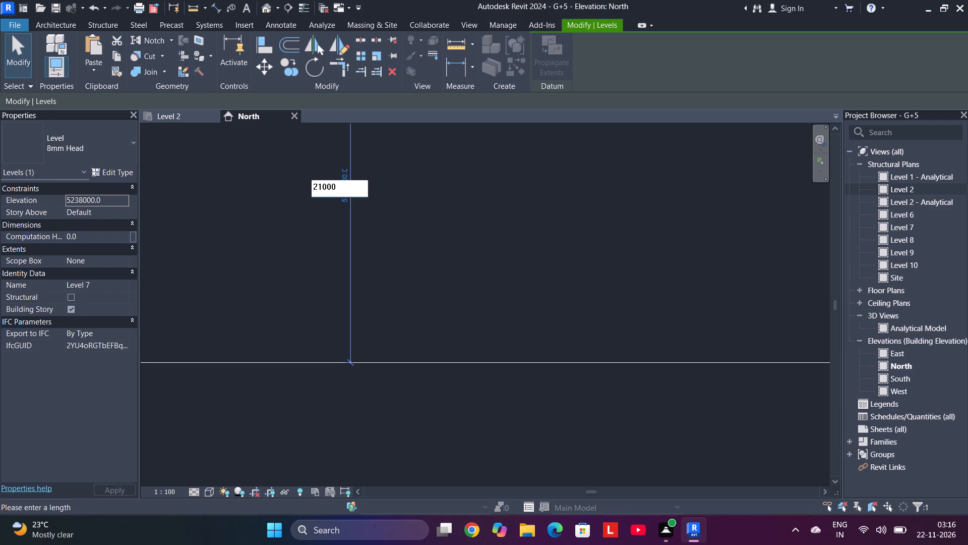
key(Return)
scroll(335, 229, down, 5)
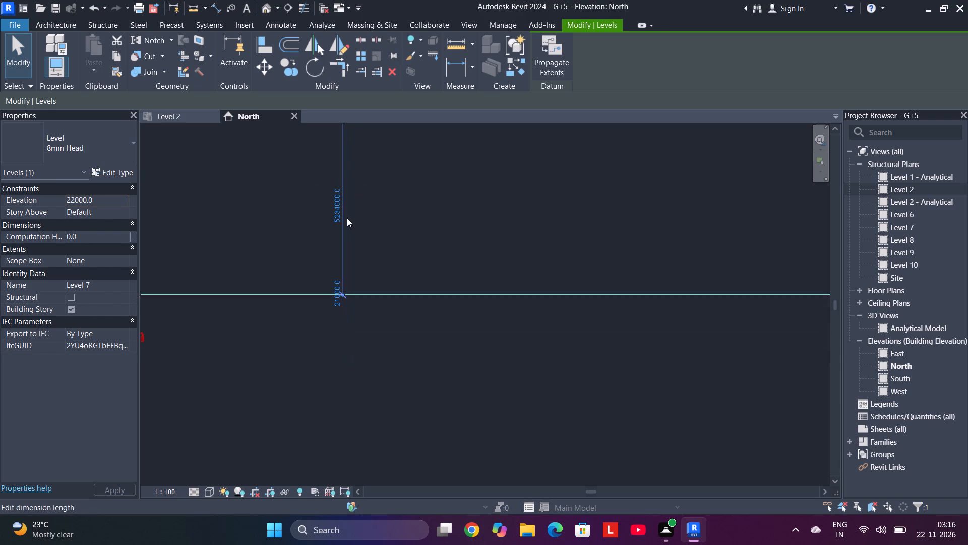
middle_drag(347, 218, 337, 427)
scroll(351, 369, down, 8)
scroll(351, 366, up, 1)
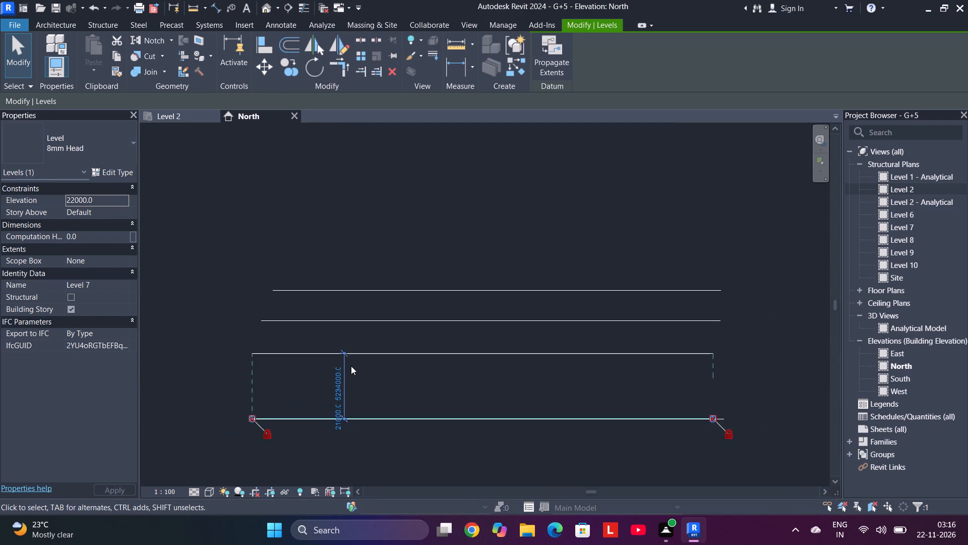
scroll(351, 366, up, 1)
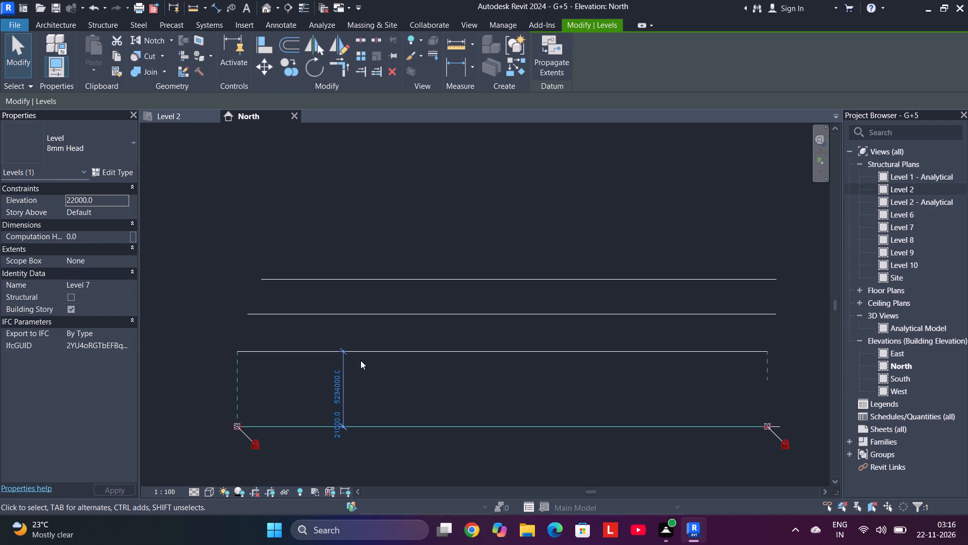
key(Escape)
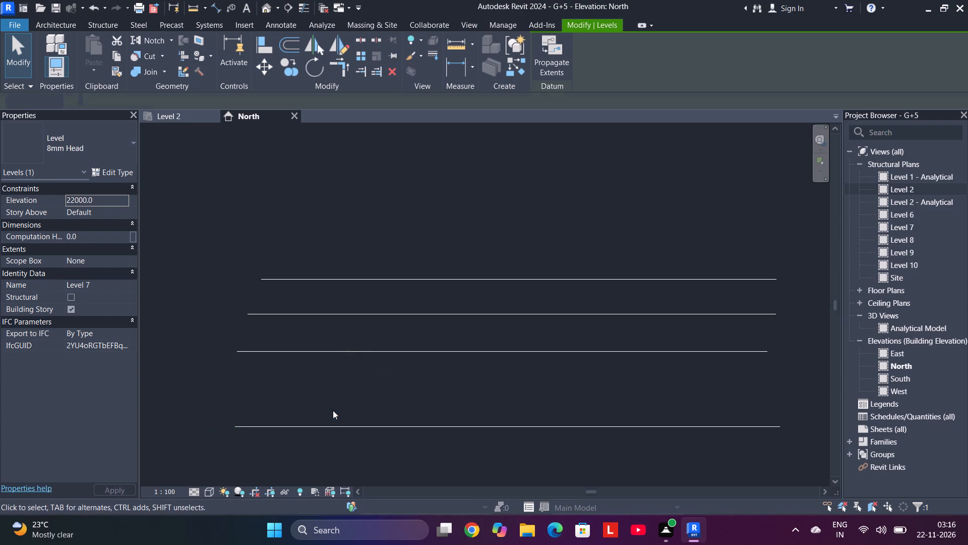
Examine the lowest level lines in the North elevation, checking Level 7 and Level 6 and the spacing between them.
scroll(340, 425, up, 14)
scroll(345, 433, up, 8)
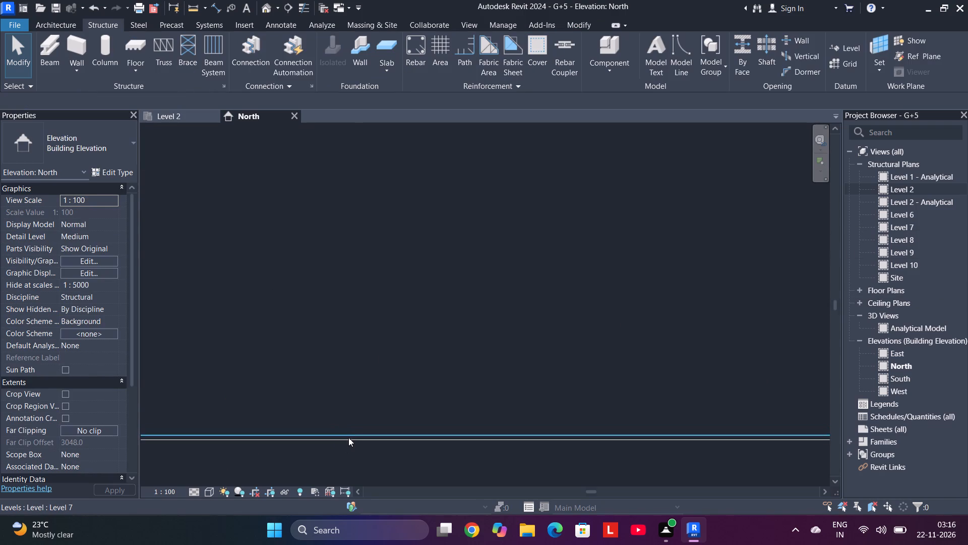
scroll(348, 438, up, 15)
scroll(362, 415, up, 6)
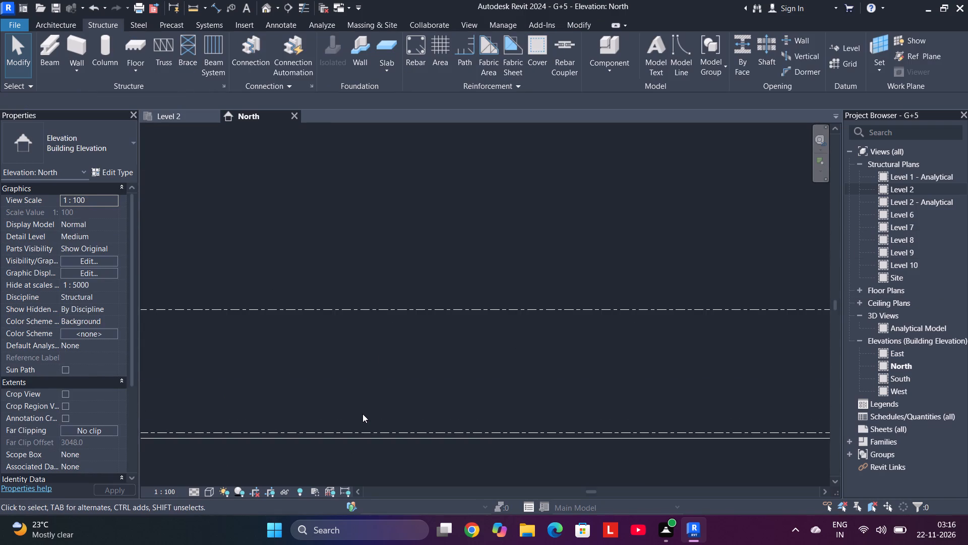
scroll(372, 428, up, 7)
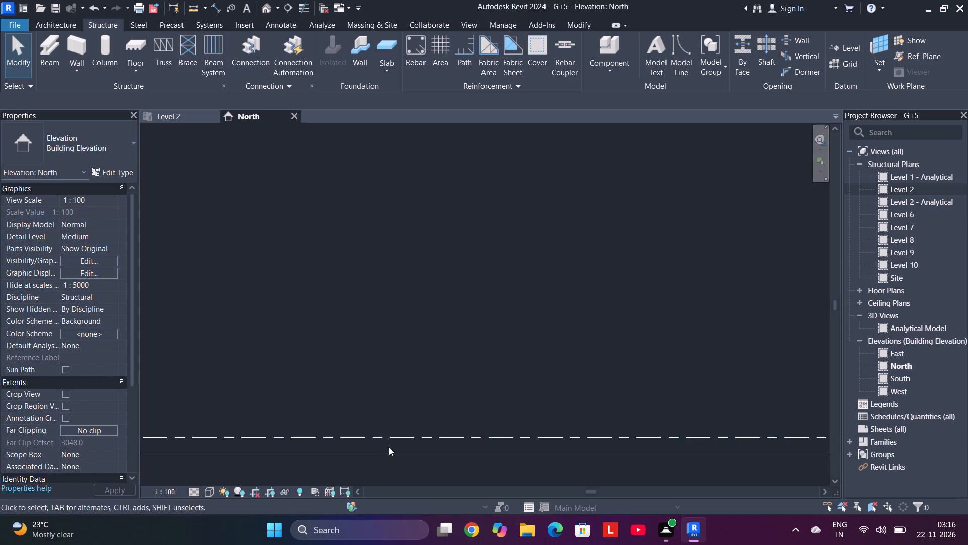
scroll(395, 450, down, 6)
scroll(415, 385, down, 6)
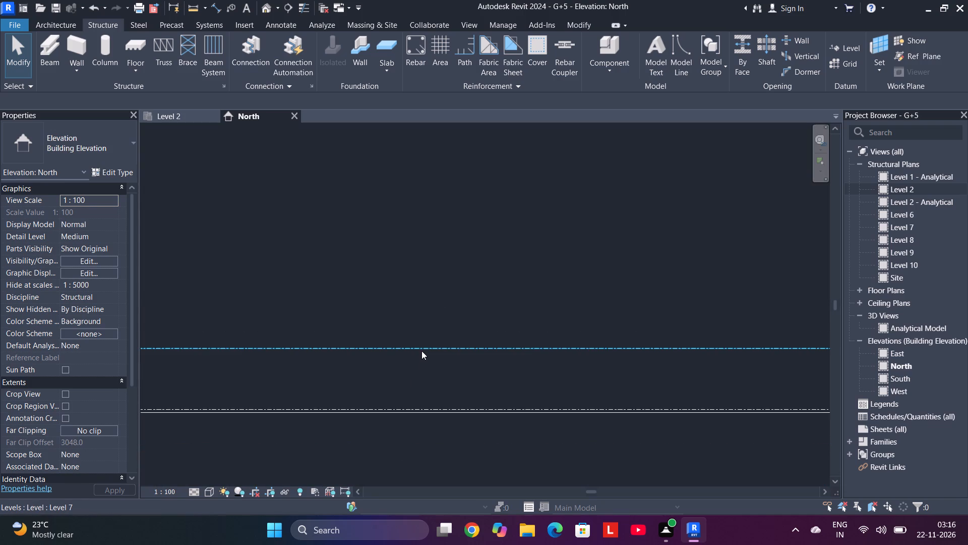
click(421, 348)
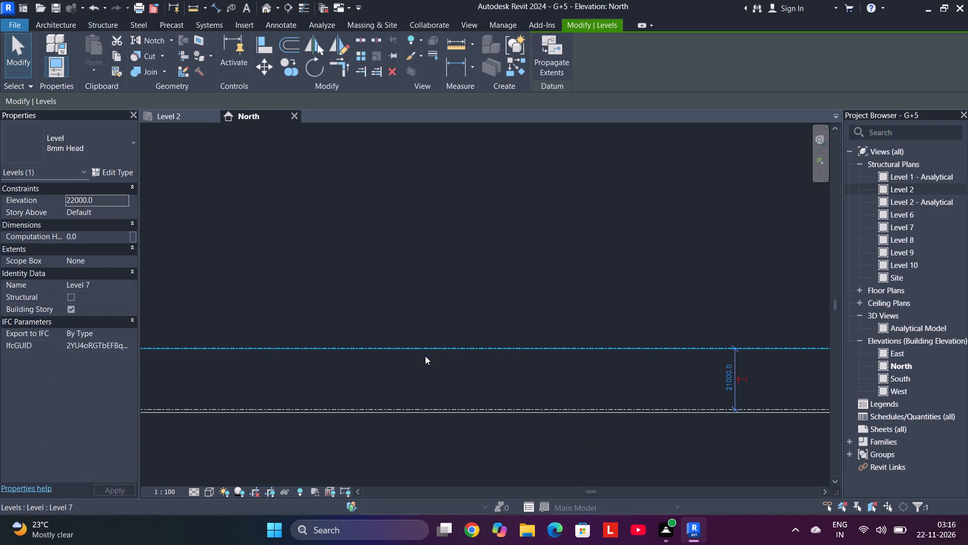
click(447, 406)
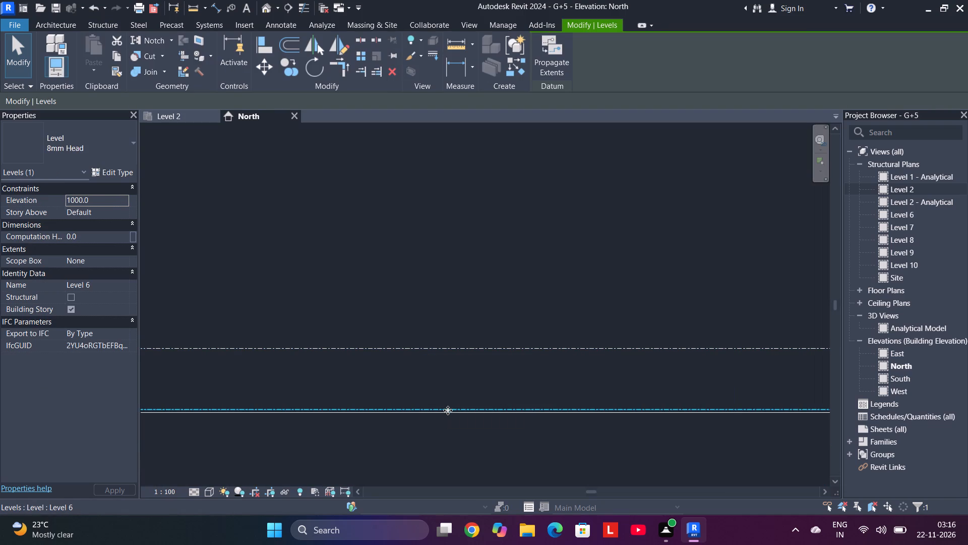
scroll(421, 414, up, 15)
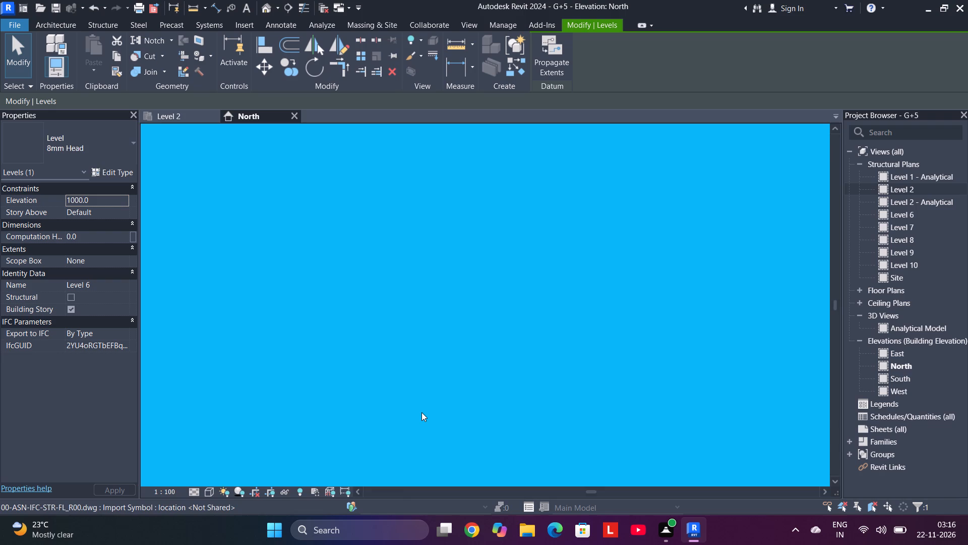
scroll(421, 412, up, 2)
scroll(339, 399, down, 6)
scroll(265, 390, down, 1)
scroll(320, 397, down, 12)
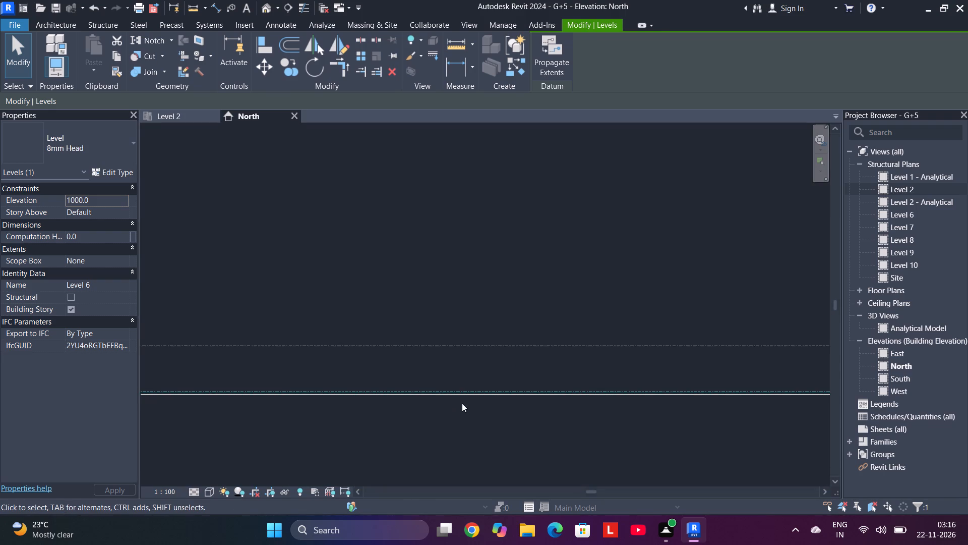
drag(512, 413, 475, 408)
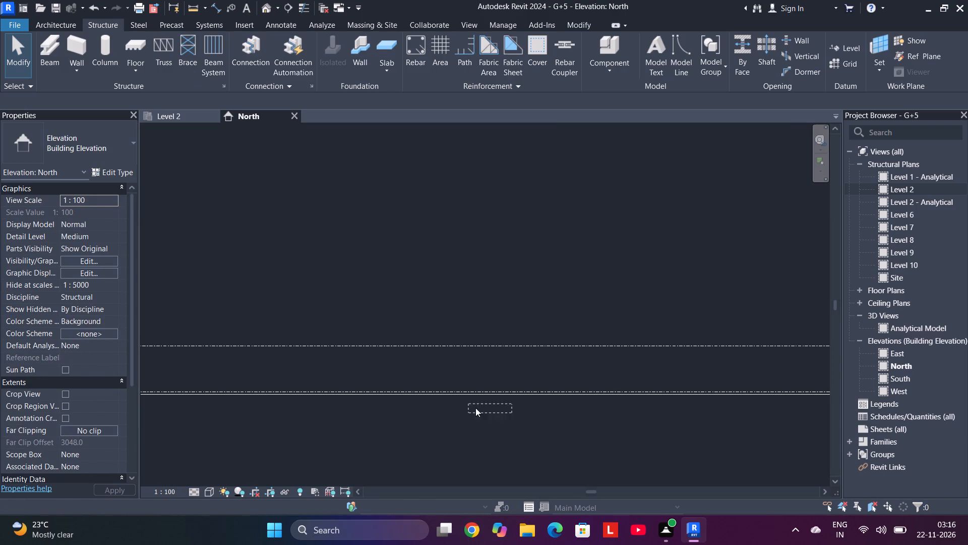
drag(475, 408, 491, 413)
scroll(445, 394, down, 6)
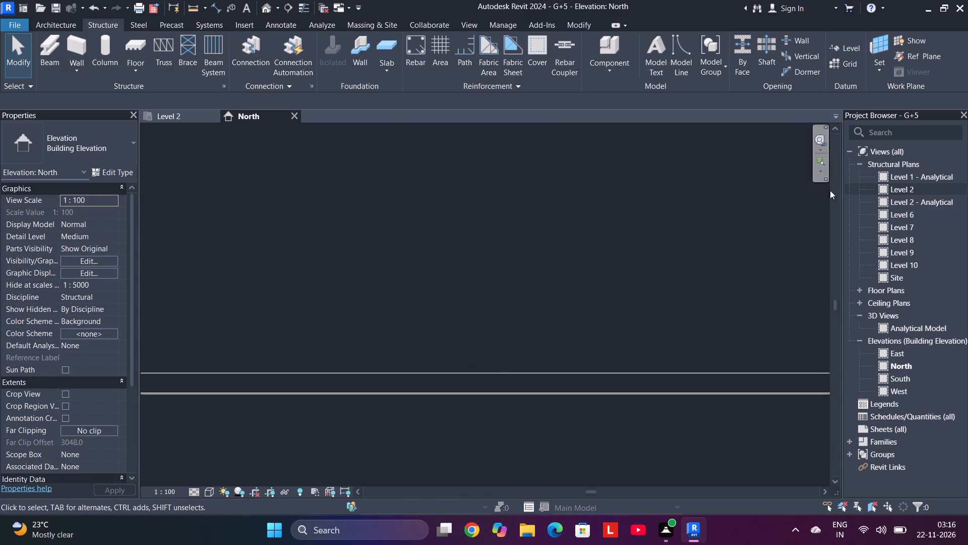
Set the distance between Level 6 and Level 7 to 3000 mm.
scroll(415, 354, up, 6)
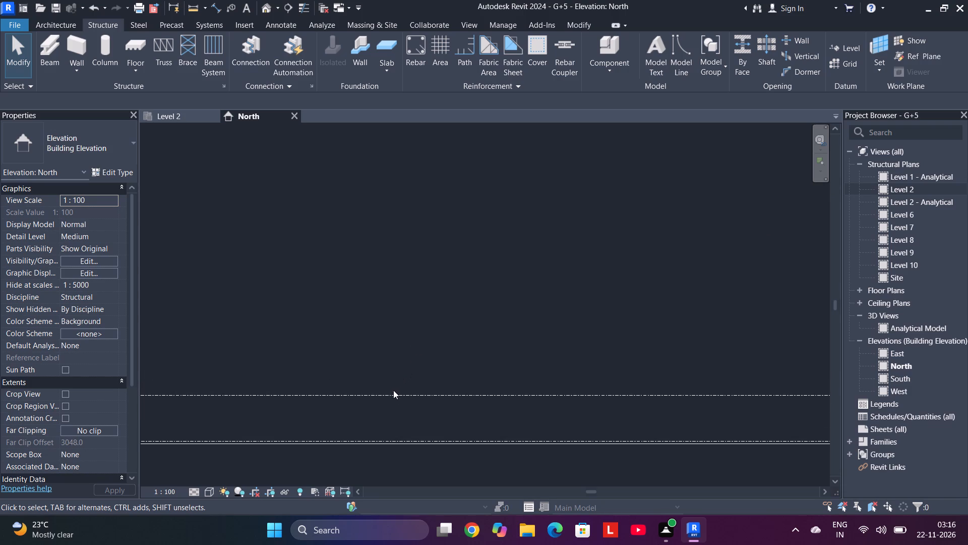
click(393, 394)
click(601, 419)
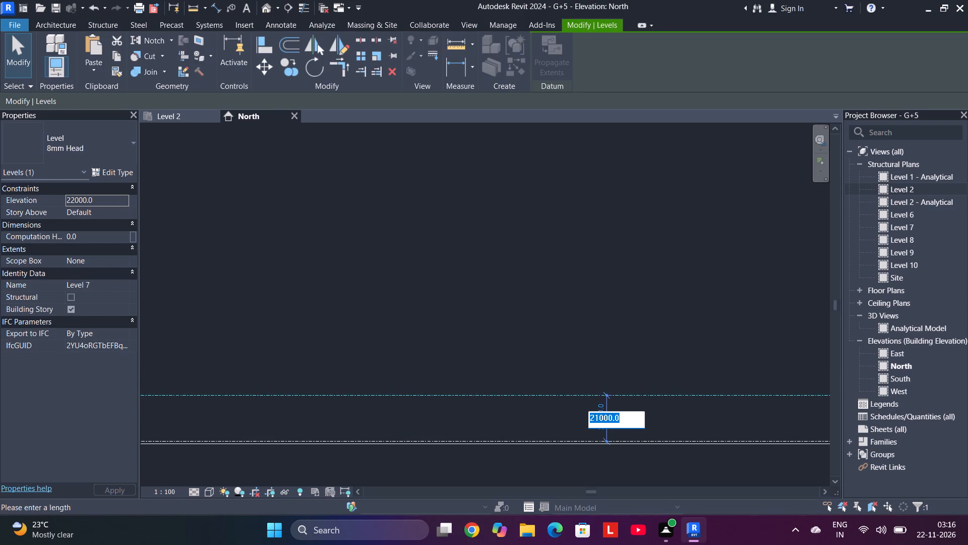
drag(632, 418, 477, 414)
key(3)
text(000)
key(Return)
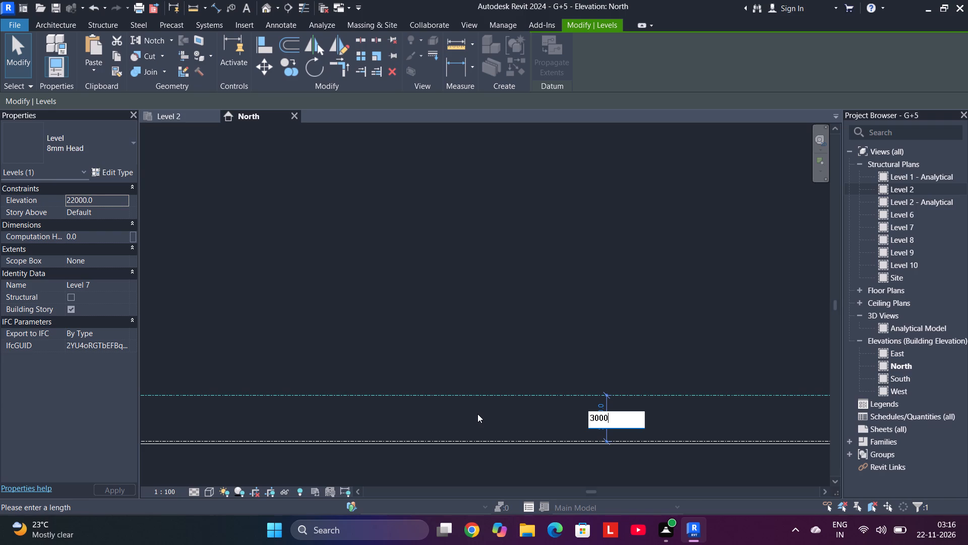
click(482, 412)
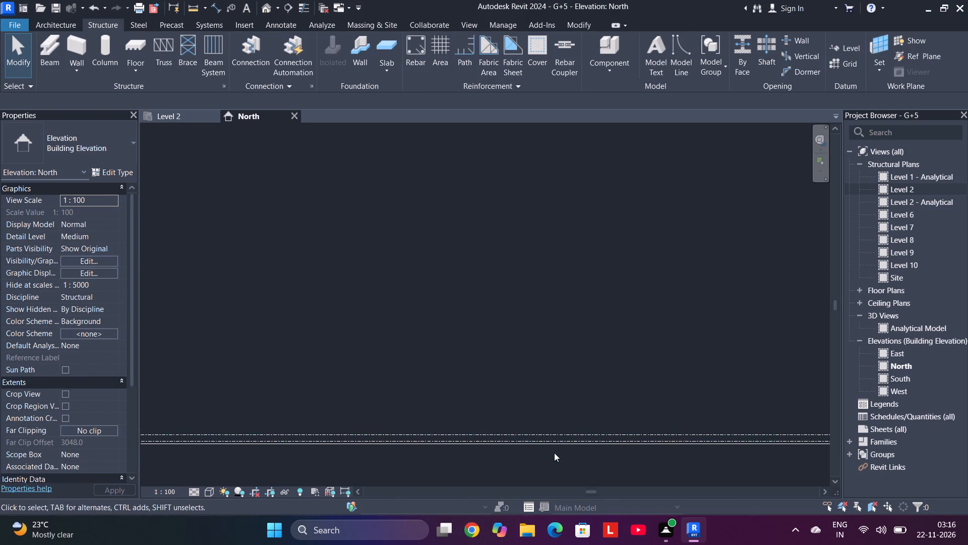
Set the distance between Level 7 and Level 8 above it to 6000 mm.
scroll(546, 430, down, 9)
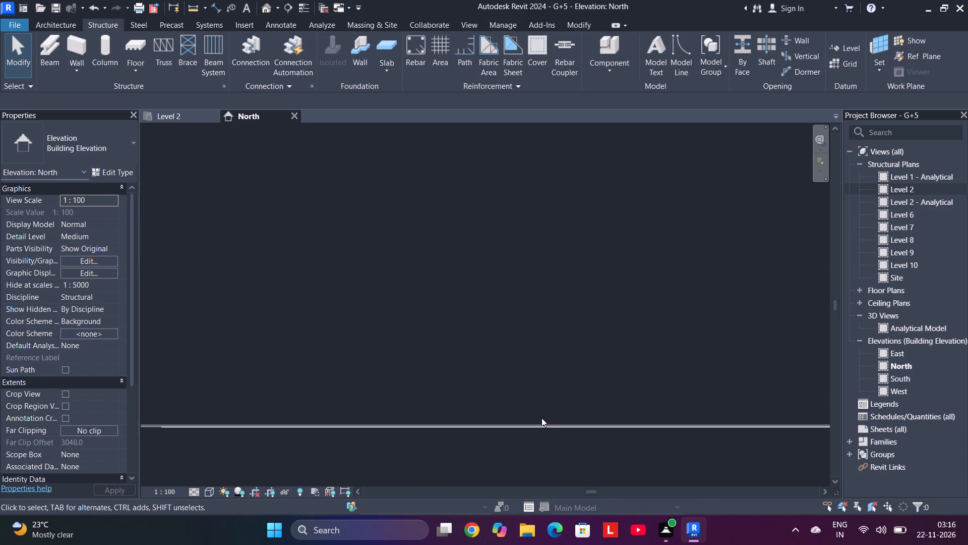
scroll(541, 418, down, 4)
scroll(538, 403, up, 10)
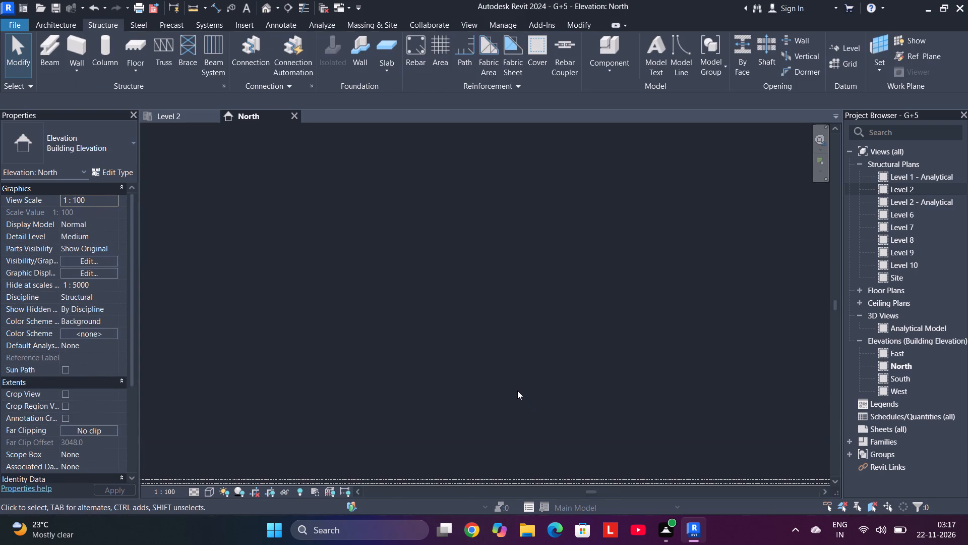
middle_drag(517, 391, 518, 294)
scroll(512, 324, down, 9)
scroll(511, 309, up, 1)
middle_drag(511, 309, 517, 432)
scroll(518, 425, down, 17)
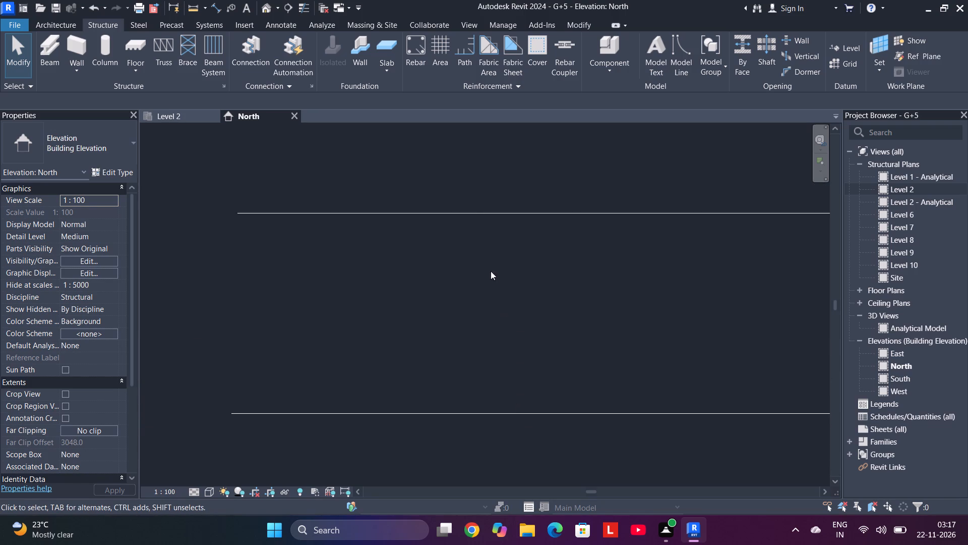
click(471, 209)
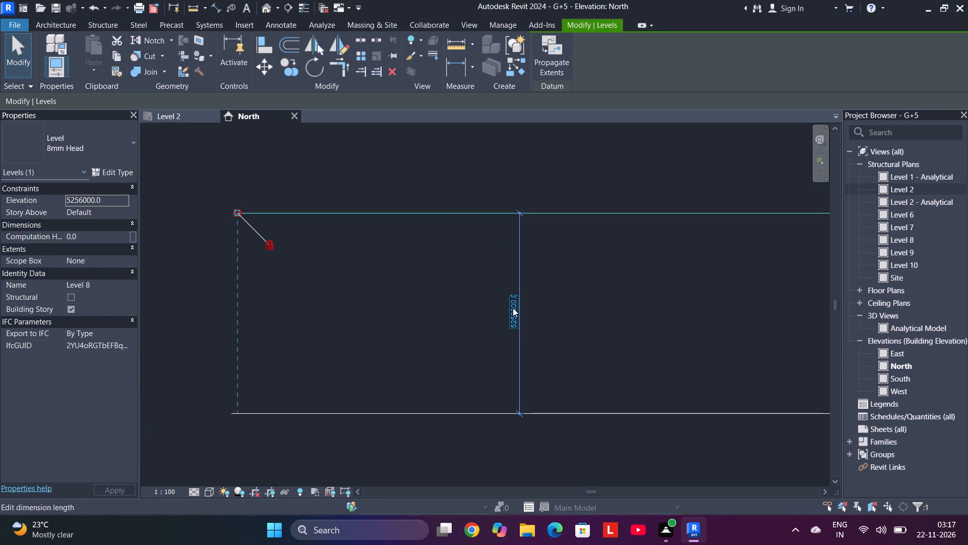
click(513, 308)
drag(546, 312, 458, 316)
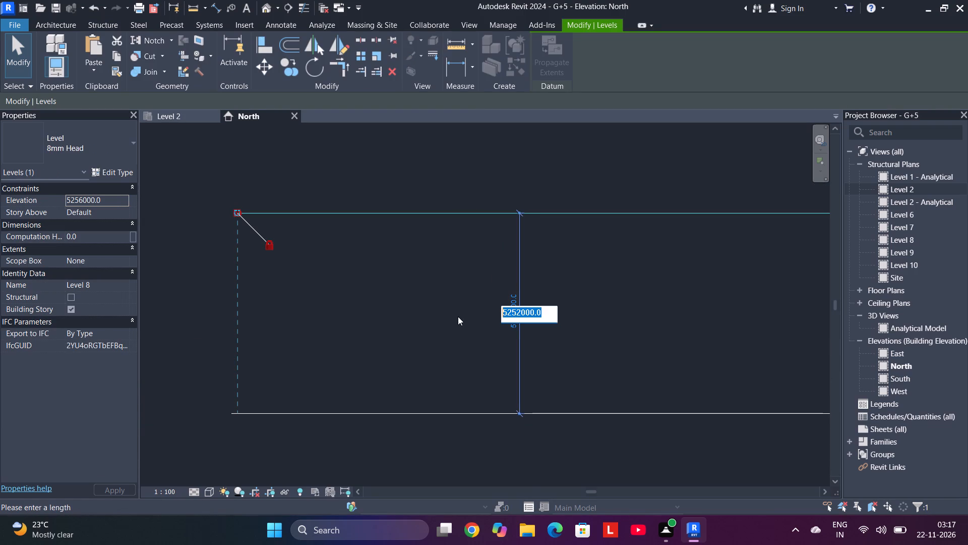
text(6000)
key(Return)
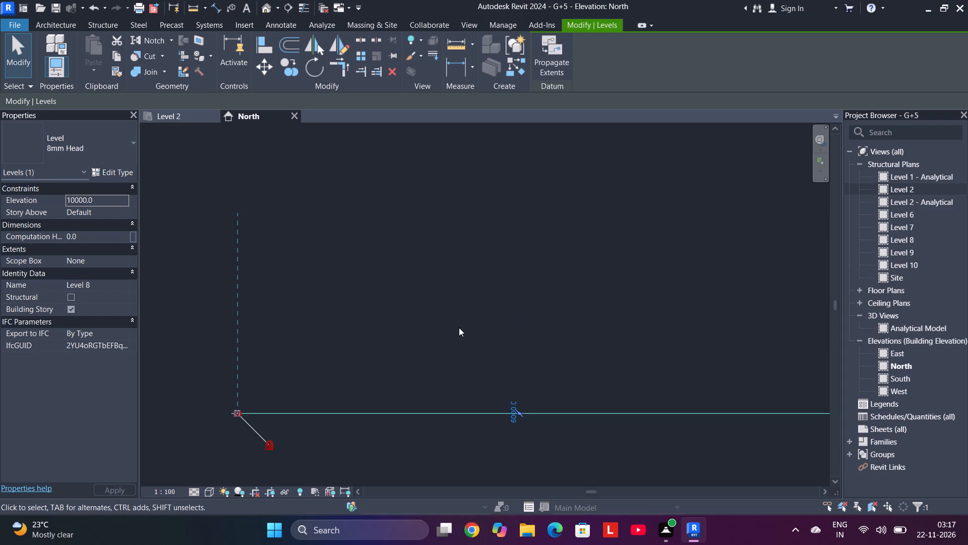
scroll(503, 250, down, 5)
middle_drag(503, 254, 479, 316)
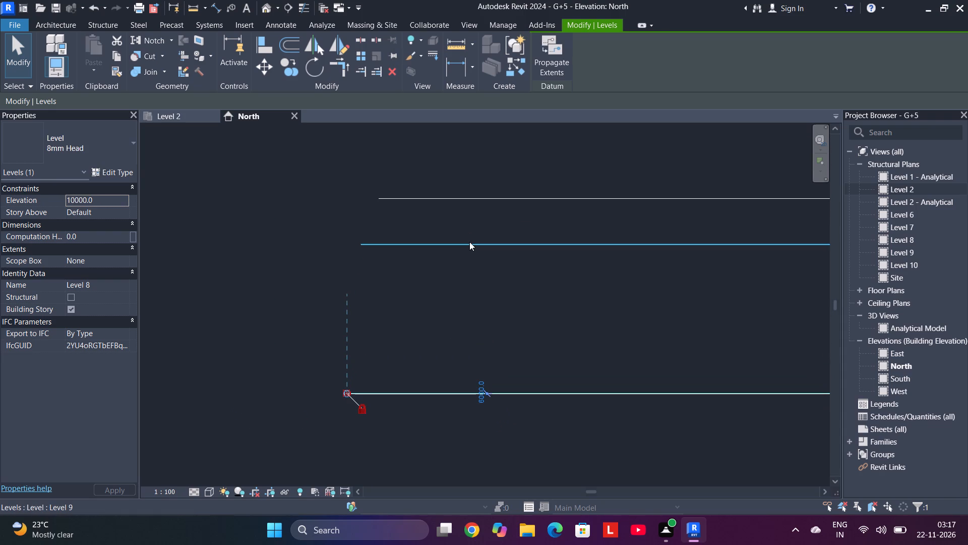
key(Escape)
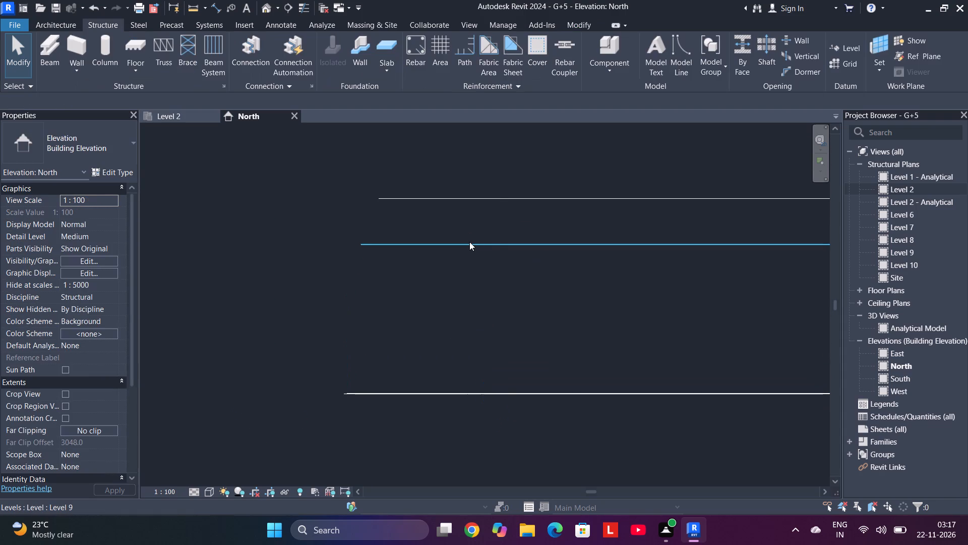
Set the distance between Level 8 and Level 9 above it to 9000 mm.
click(469, 242)
click(495, 320)
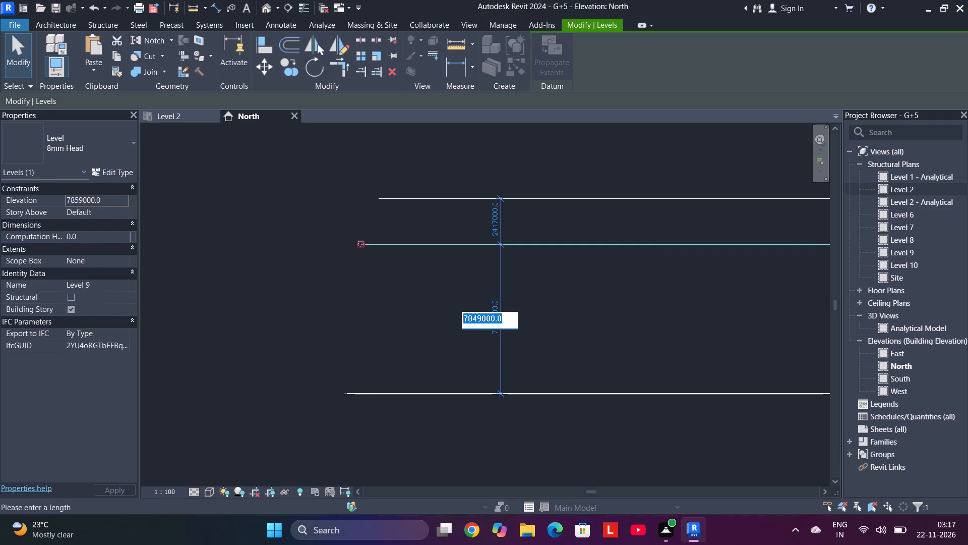
key(BackSpace)
text(9000)
key(Return)
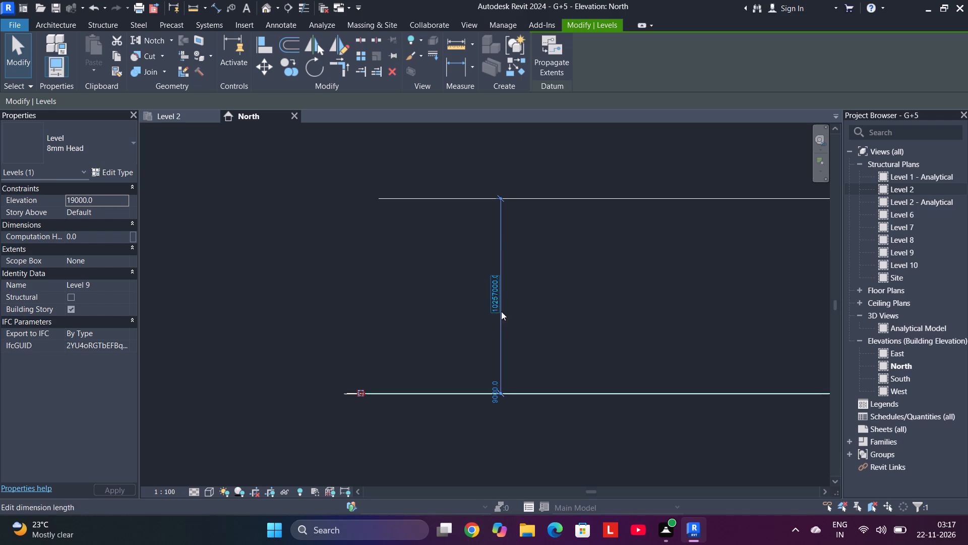
key(Escape)
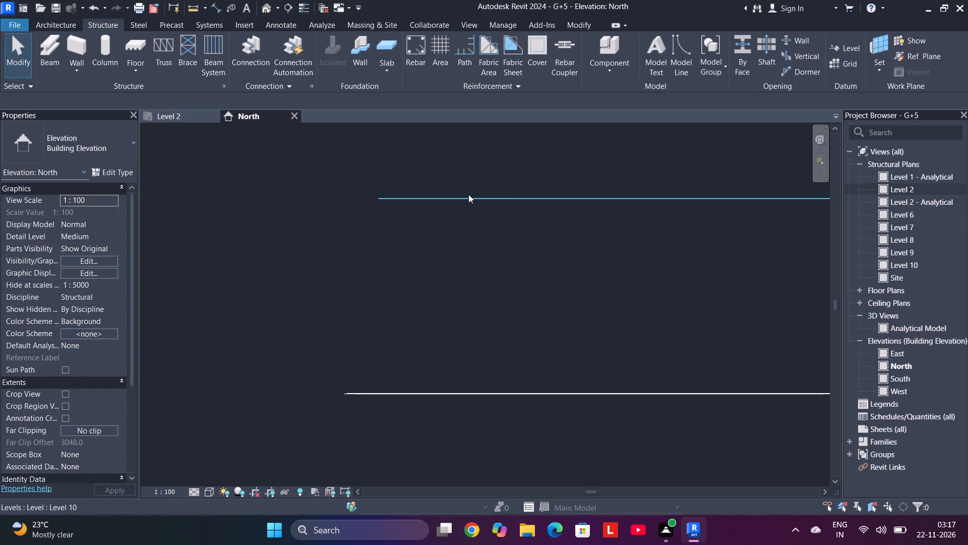
Set the distance between Level 9 and Level 10 above it to 12000 mm.
click(468, 200)
scroll(468, 200, down, 6)
middle_drag(468, 212, 454, 245)
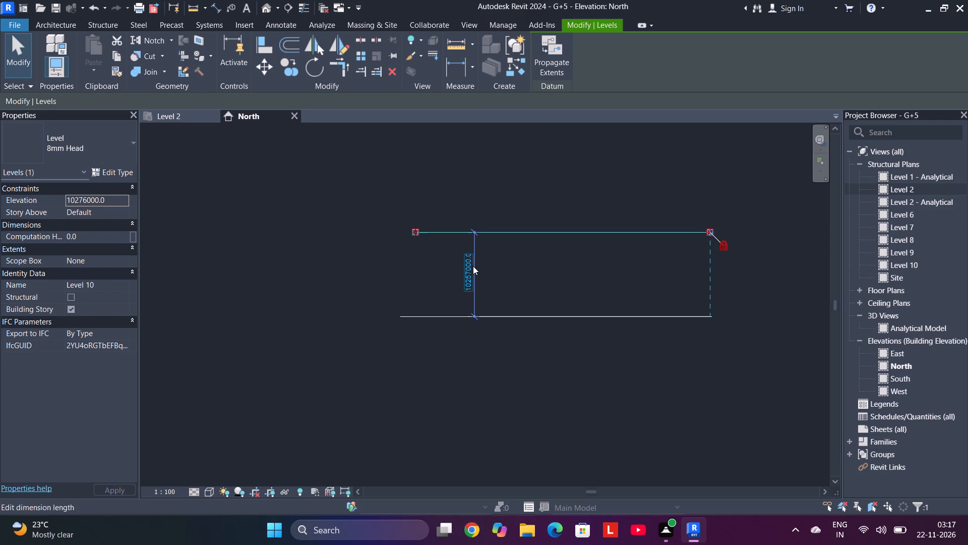
click(471, 267)
drag(505, 275, 401, 265)
text(12000)
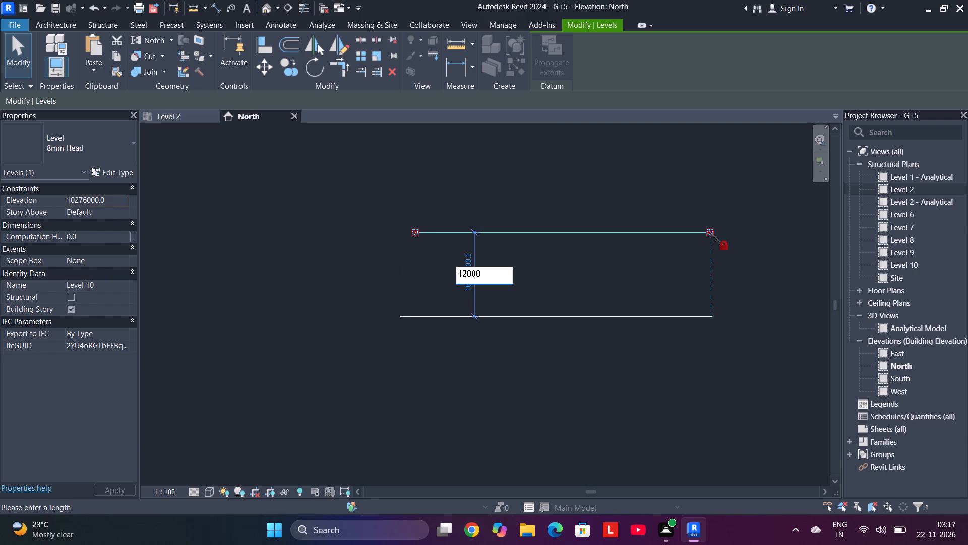
key(Return)
Unlock the alignment constraint at the end of the Level 10 line in the North elevation.
scroll(401, 265, up, 2)
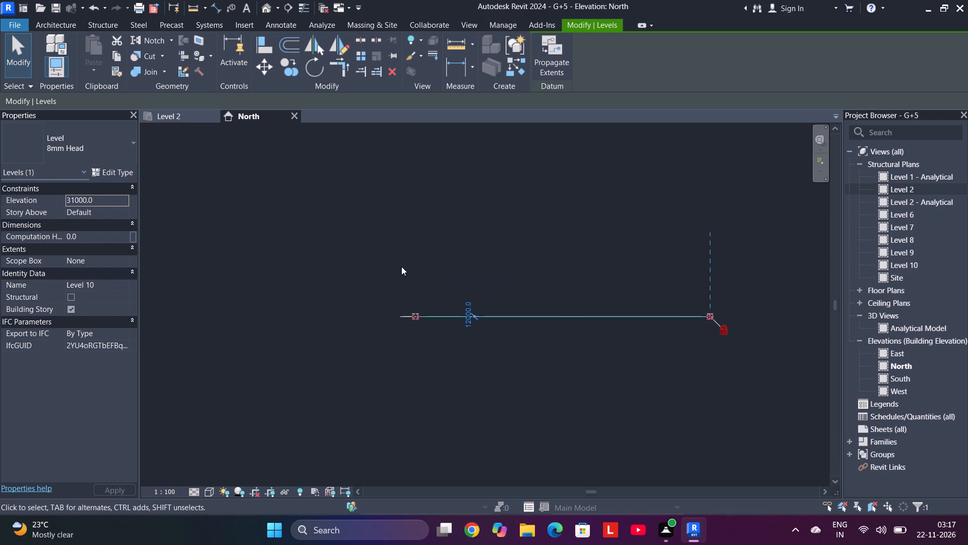
scroll(401, 266, up, 1)
scroll(536, 350, up, 1)
scroll(604, 337, down, 5)
middle_drag(644, 318, 540, 328)
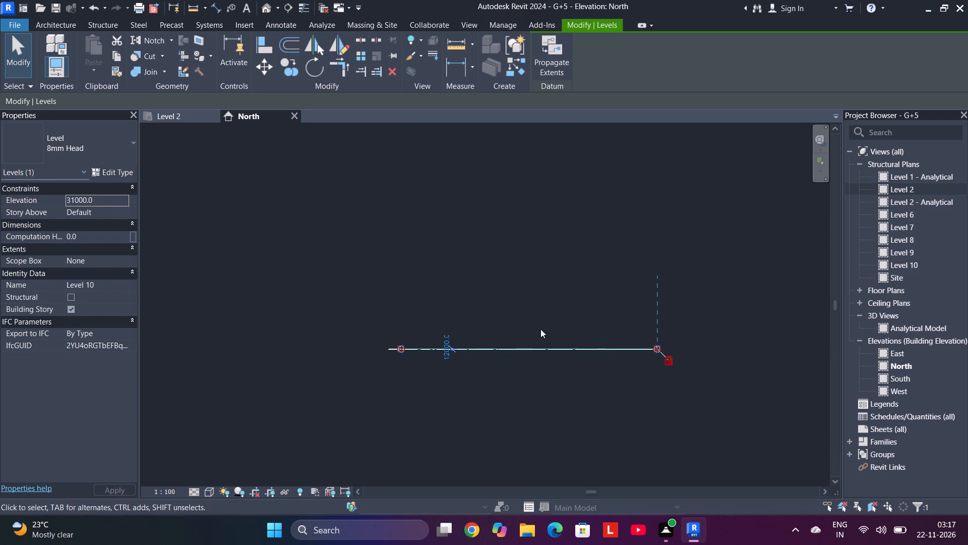
click(658, 350)
click(667, 360)
Examine the stacked level lines in the North elevation, from Level 10 down to the lowest levels.
scroll(652, 333, up, 4)
middle_drag(273, 370, 403, 374)
scroll(323, 372, up, 1)
scroll(420, 364, up, 6)
scroll(512, 359, up, 6)
scroll(379, 338, up, 6)
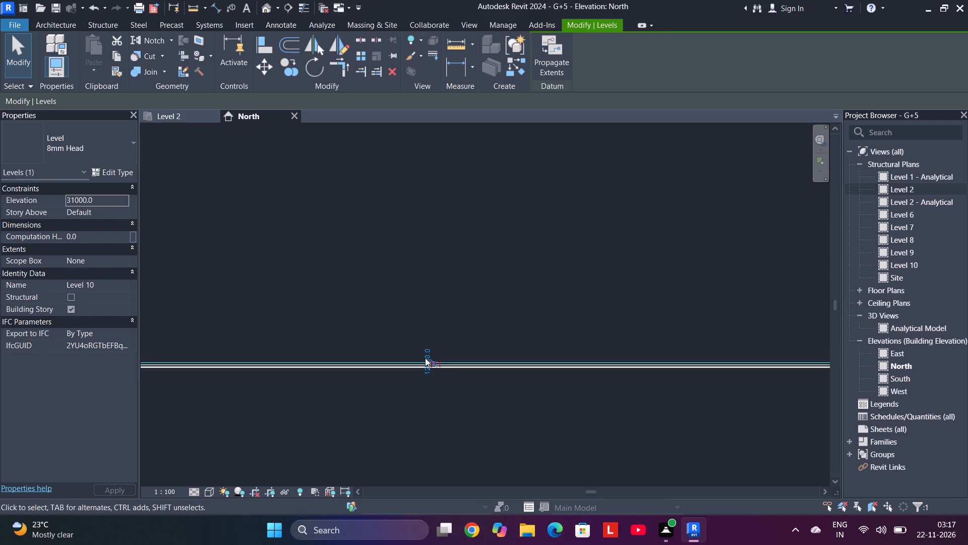
scroll(468, 374, up, 5)
scroll(391, 355, up, 16)
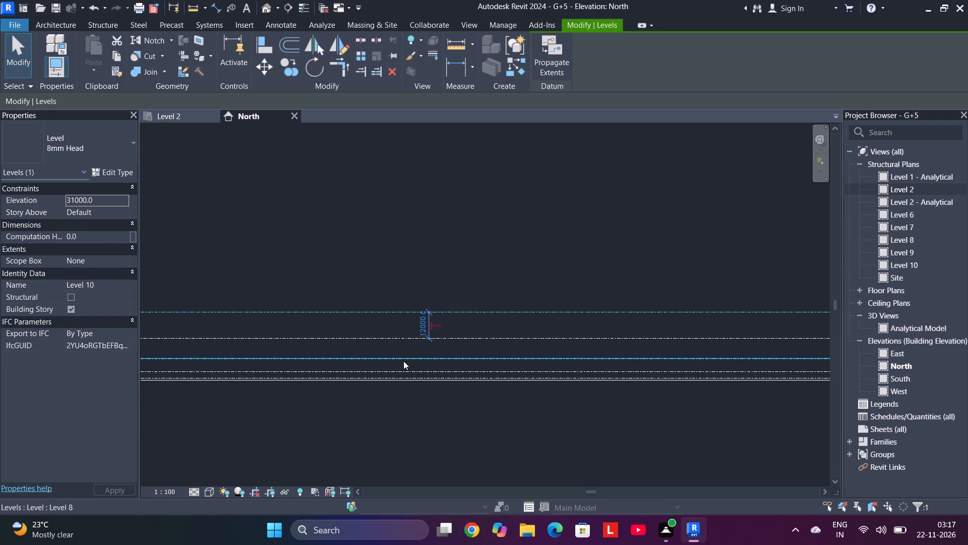
scroll(403, 361, up, 8)
scroll(435, 347, down, 2)
scroll(471, 390, up, 5)
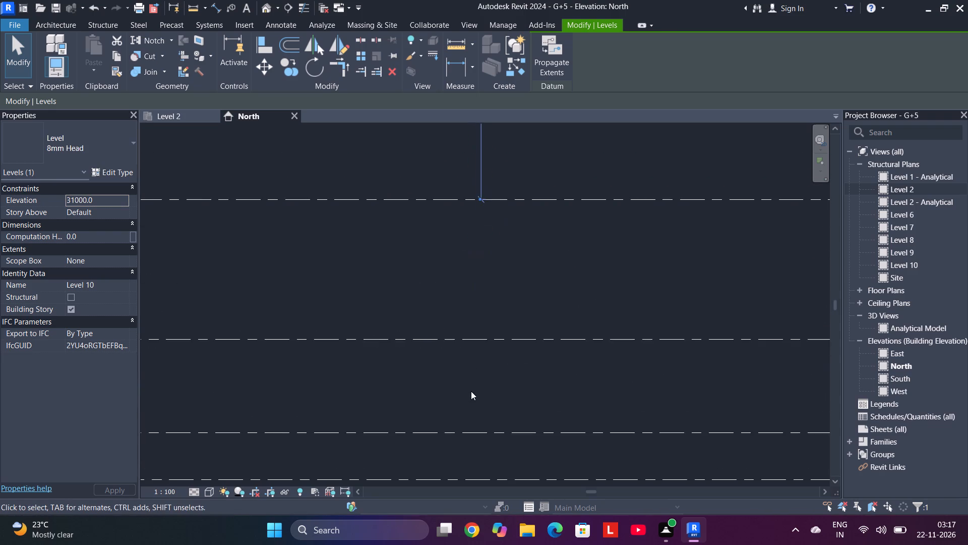
middle_drag(471, 391, 460, 262)
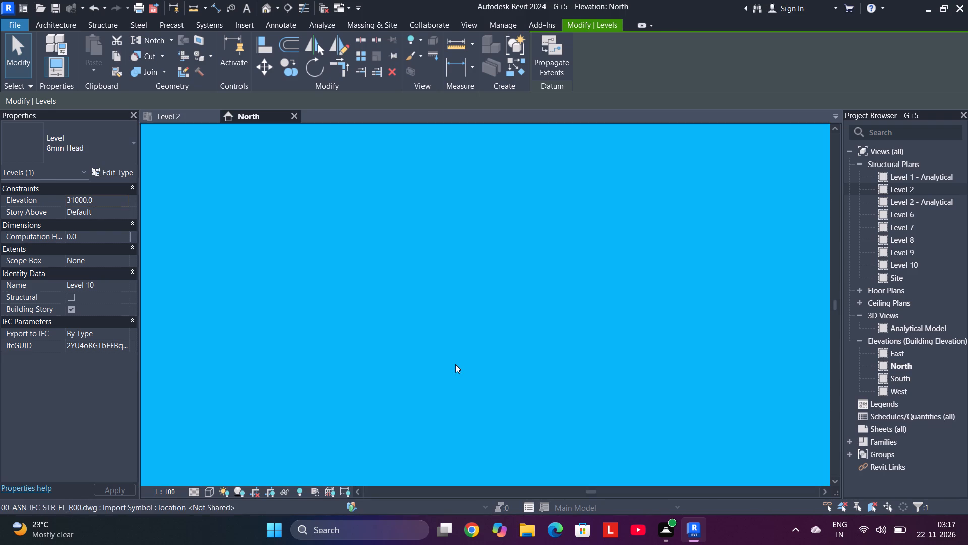
Inspect Level 6 and the imported CAD drawing's line just below it in the North elevation.
click(457, 351)
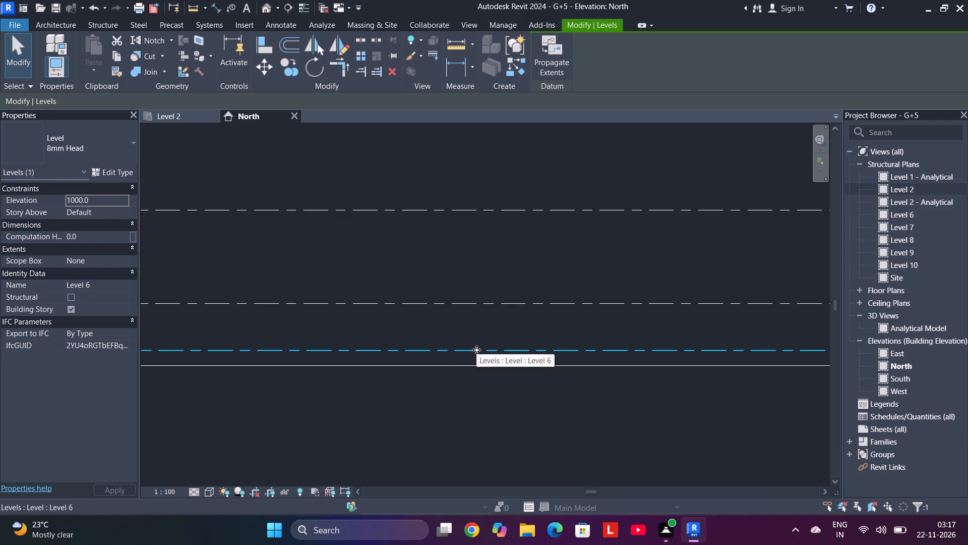
click(476, 350)
scroll(477, 359, down, 5)
scroll(626, 357, down, 1)
middle_drag(626, 357, 303, 356)
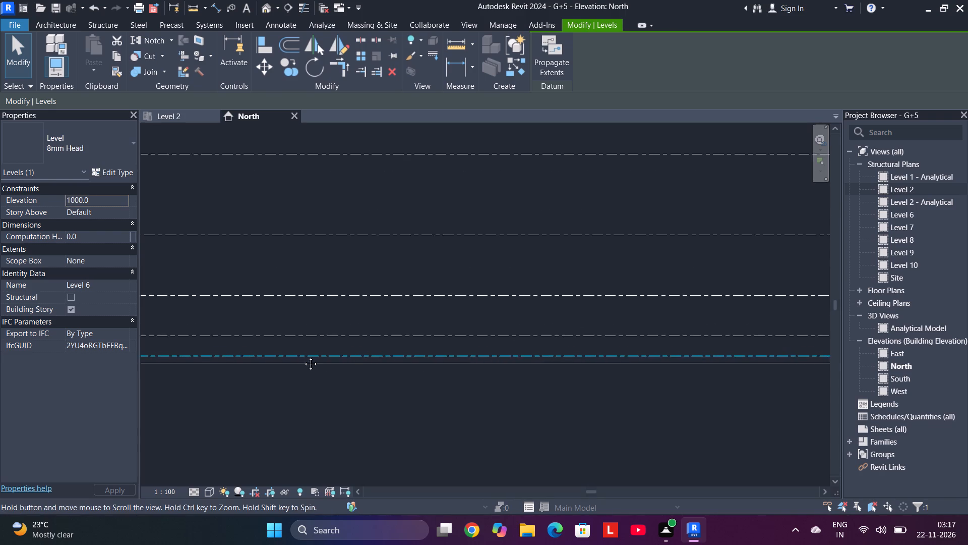
middle_drag(303, 356, 170, 336)
scroll(422, 335, down, 9)
scroll(422, 333, up, 4)
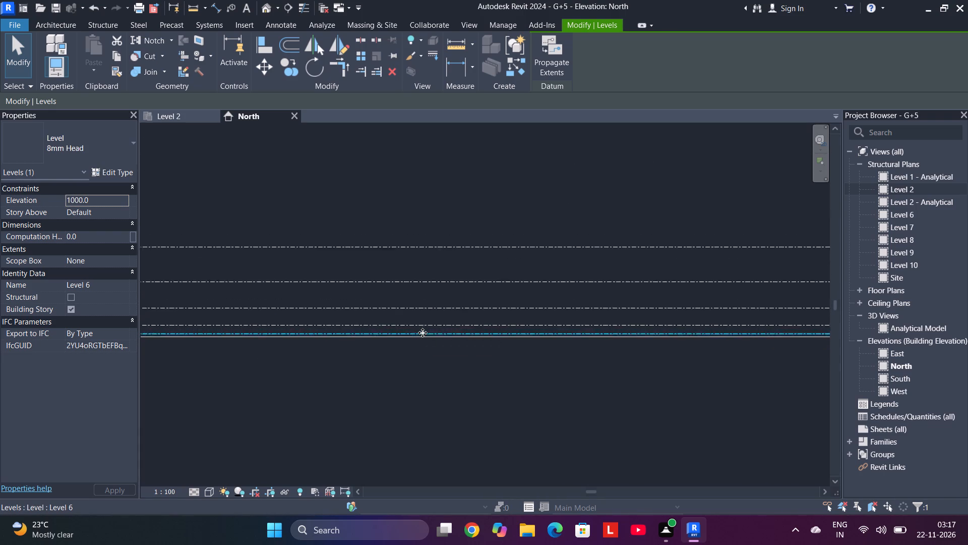
scroll(378, 324, up, 12)
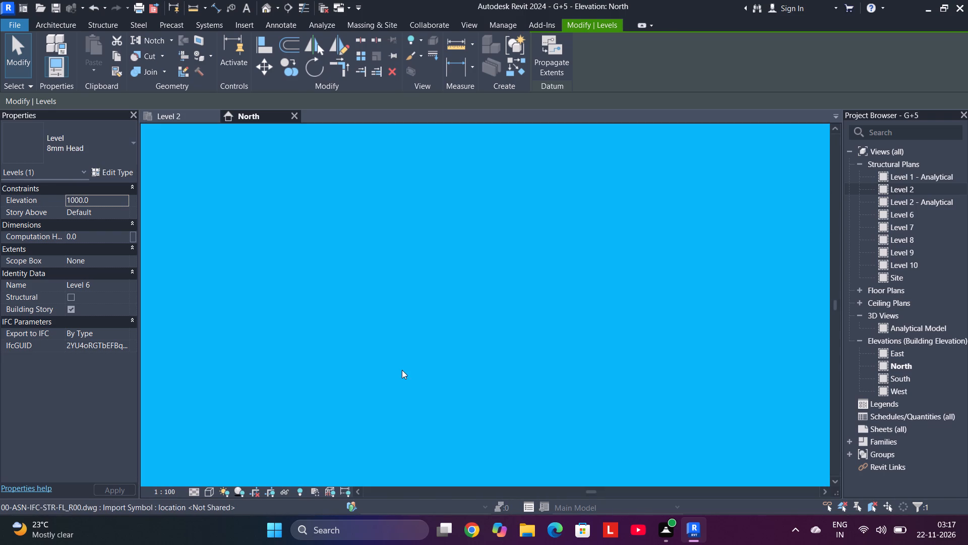
click(402, 374)
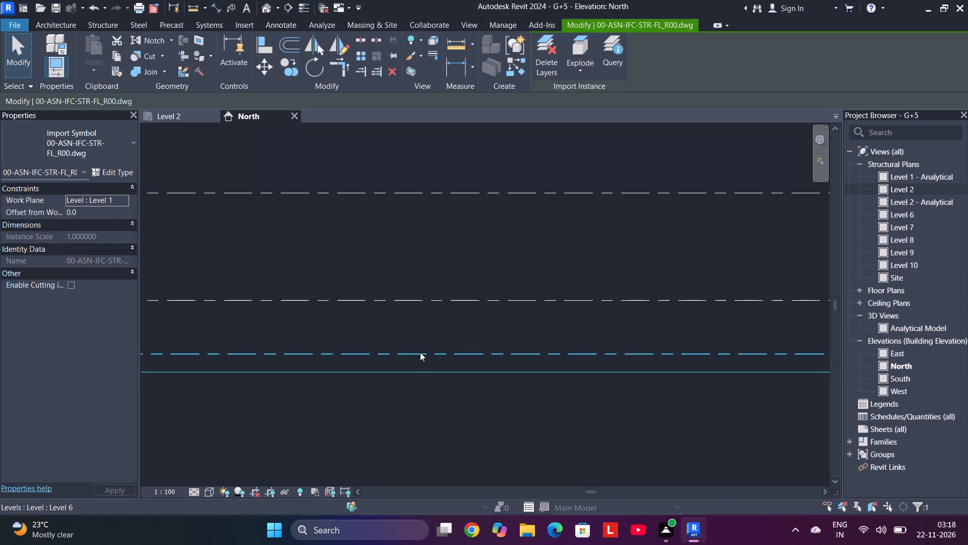
click(420, 355)
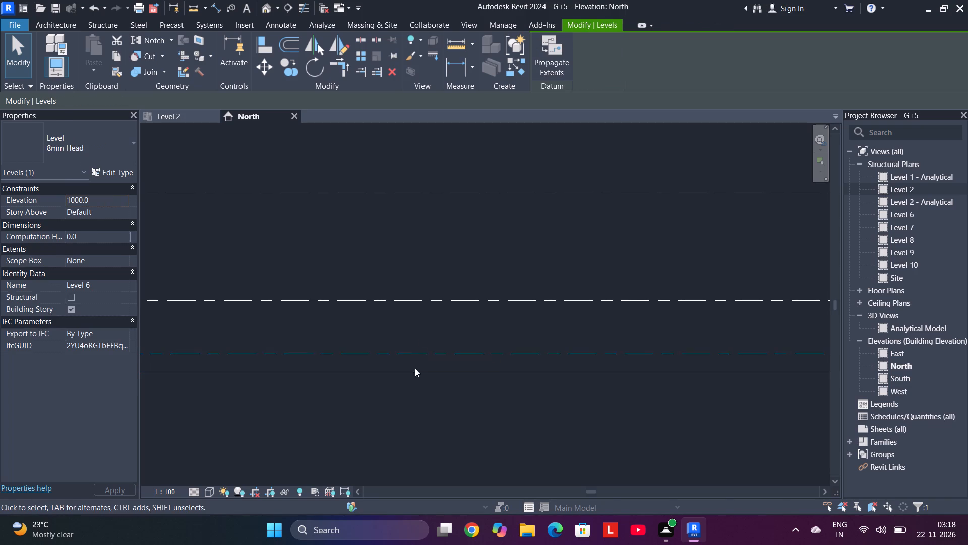
scroll(360, 354, down, 6)
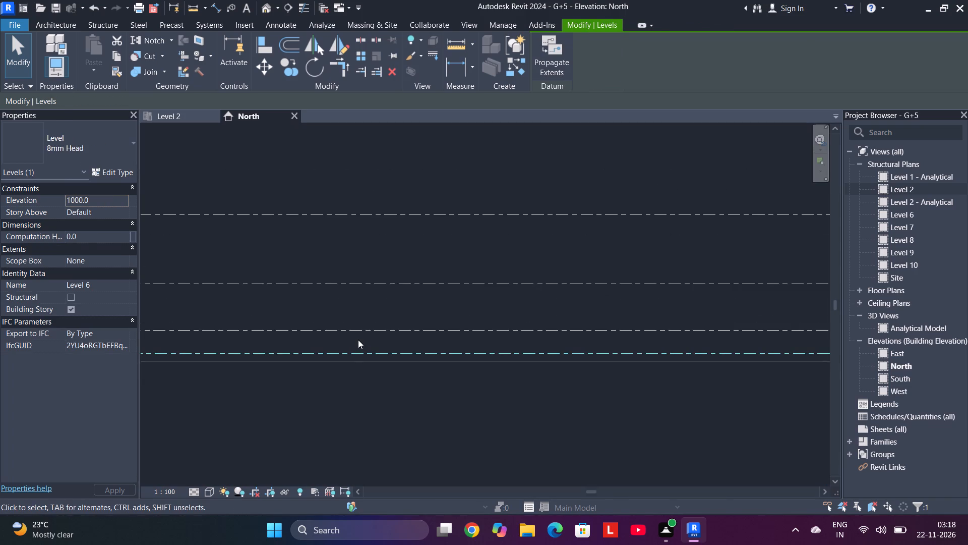
scroll(375, 337, down, 6)
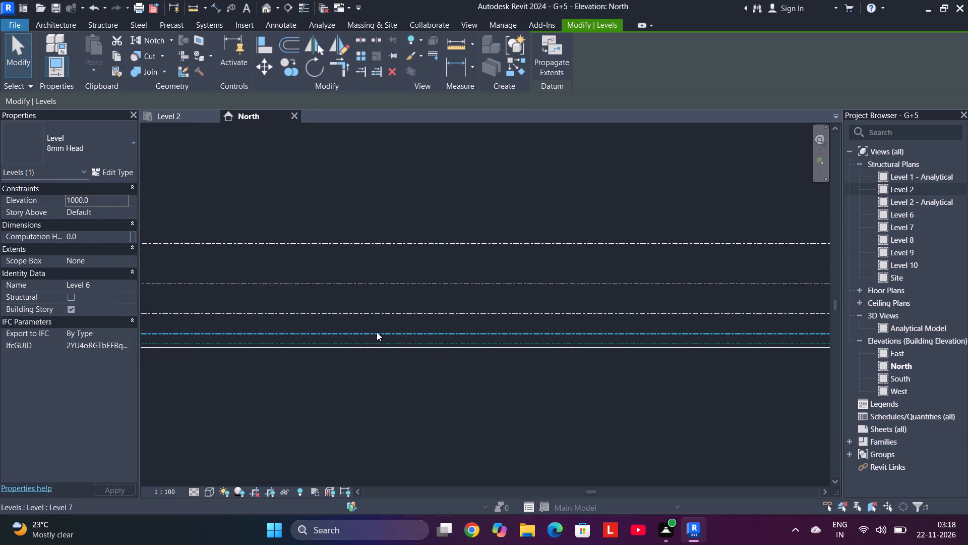
scroll(377, 332, down, 3)
scroll(377, 332, up, 10)
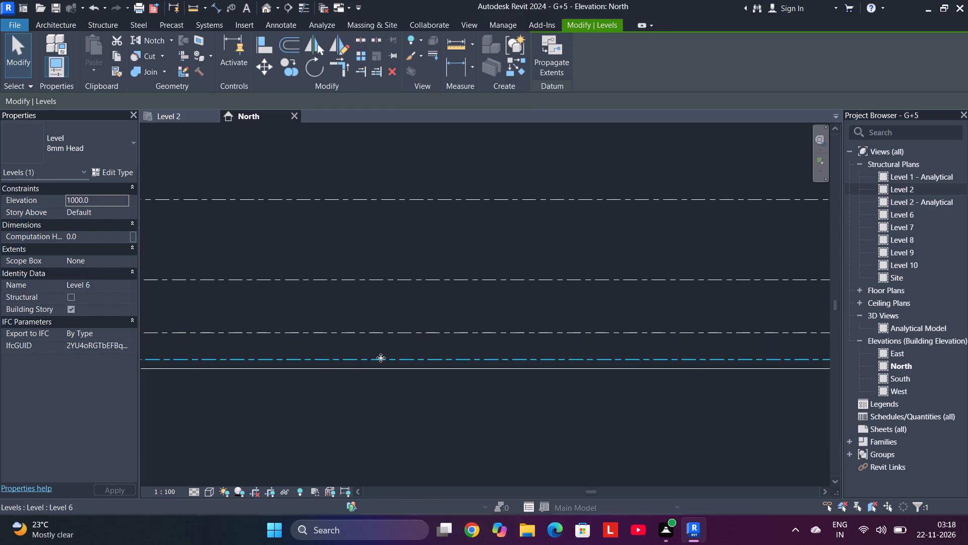
click(381, 359)
right_click(381, 359)
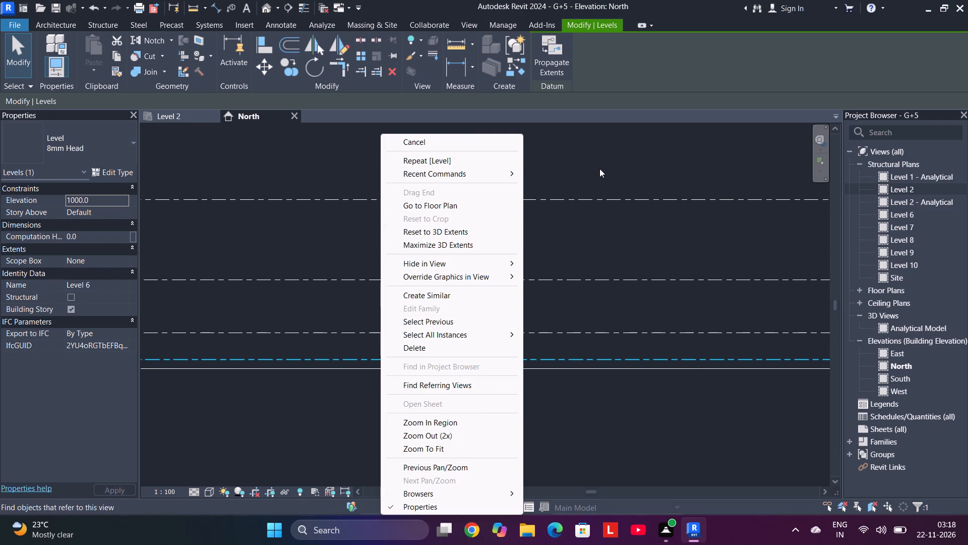
click(559, 160)
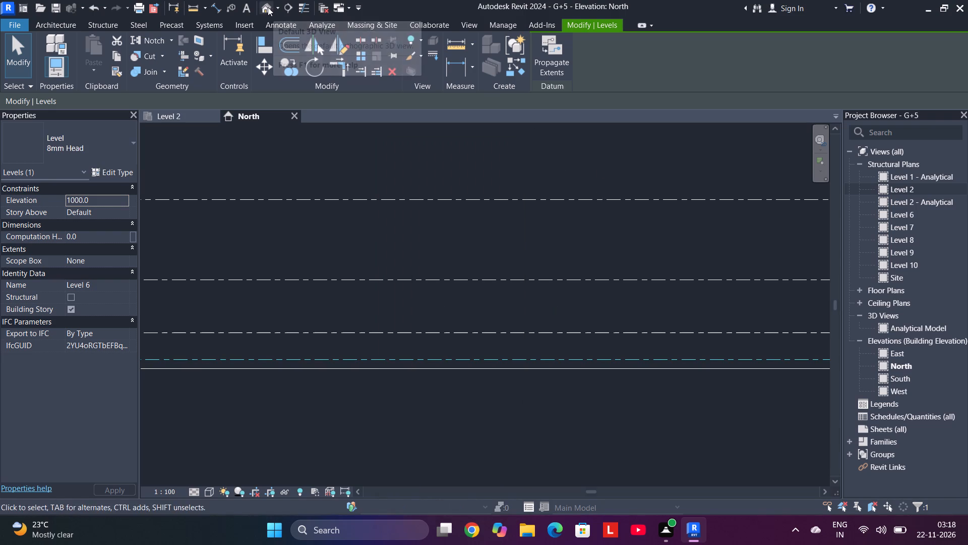
Open the default 3D view and look over the imported footing layout and the level lines.
click(268, 7)
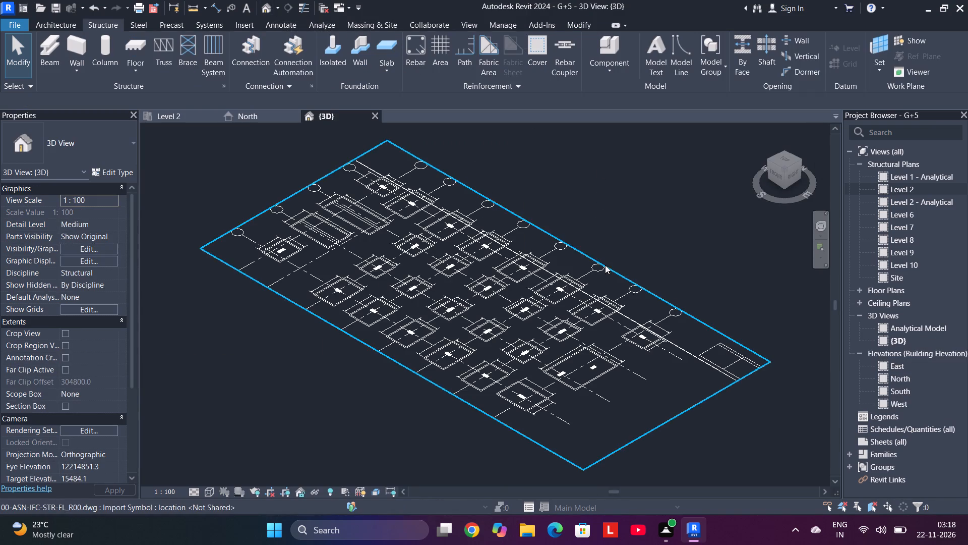
scroll(464, 186, down, 2)
middle_drag(464, 189, 446, 317)
scroll(435, 261, down, 5)
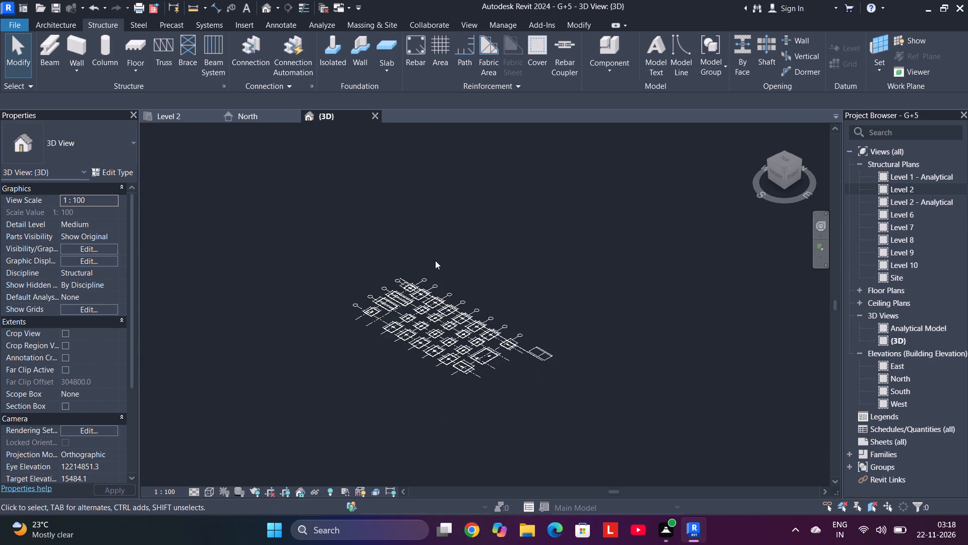
scroll(436, 265, up, 6)
scroll(420, 324, up, 7)
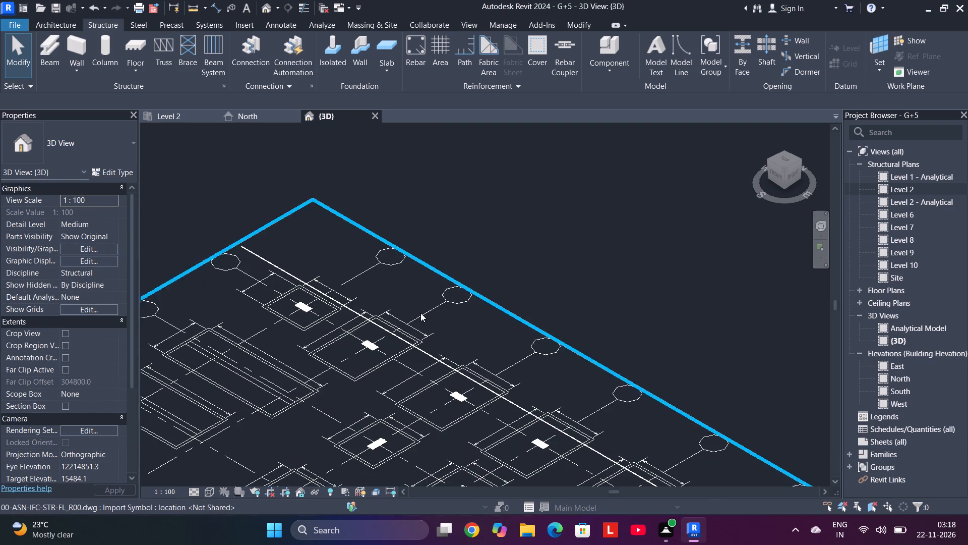
Select Level 10 in the 3D view and examine its spacing to the level lines below it.
click(350, 306)
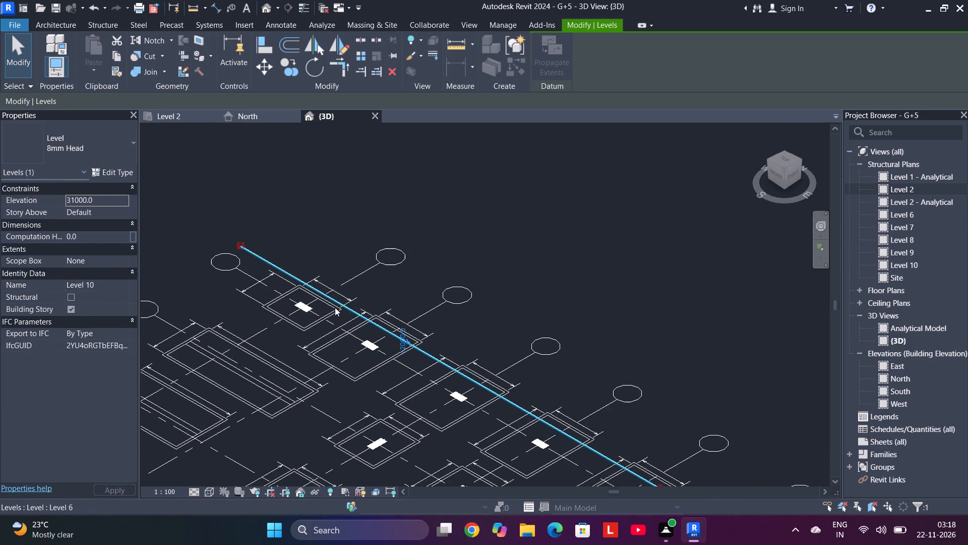
scroll(409, 349, up, 5)
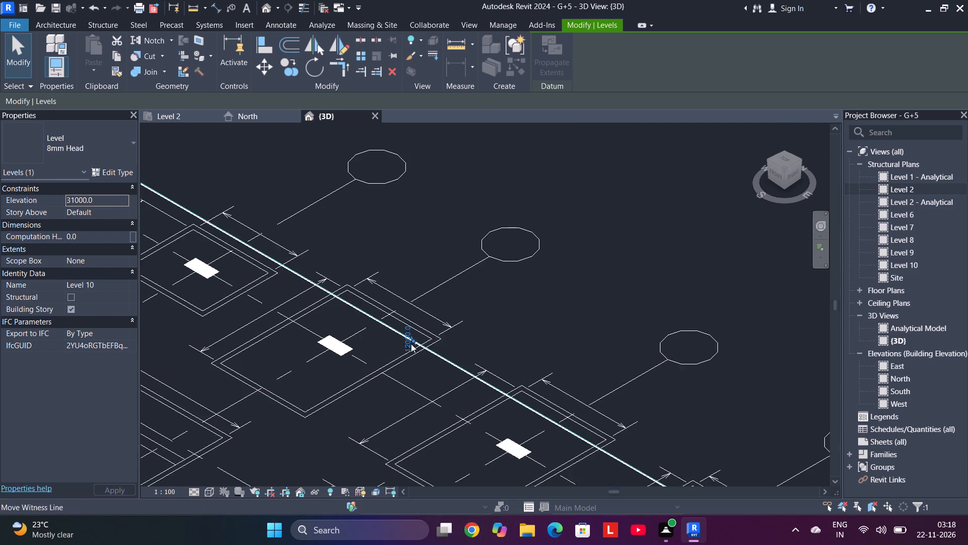
scroll(411, 344, up, 19)
scroll(406, 313, up, 6)
scroll(361, 289, up, 10)
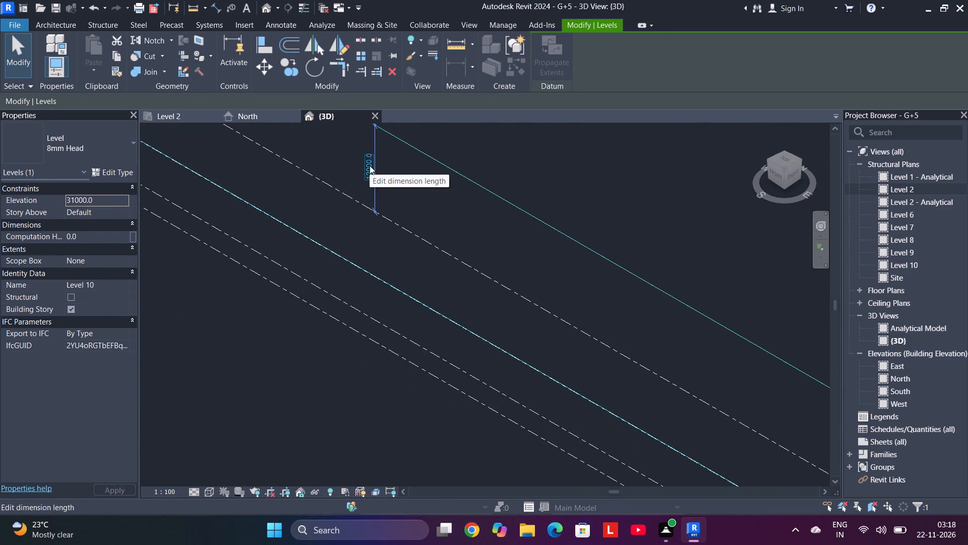
scroll(370, 166, up, 9)
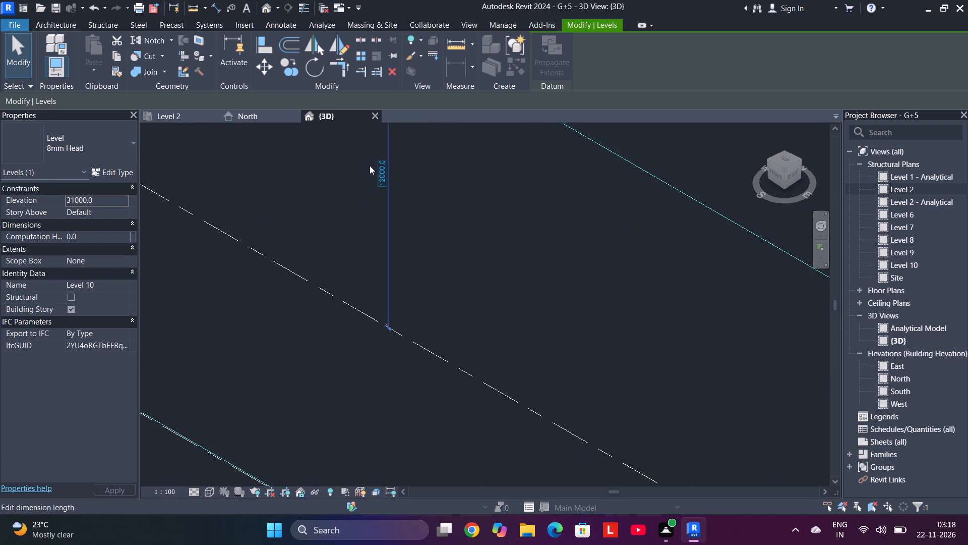
scroll(370, 166, down, 11)
scroll(370, 166, up, 6)
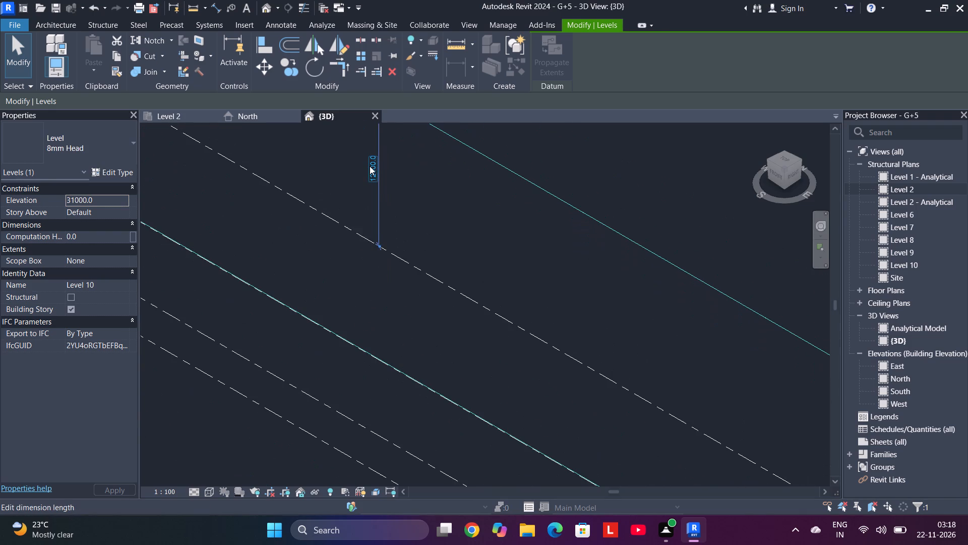
scroll(370, 166, up, 10)
scroll(370, 166, down, 5)
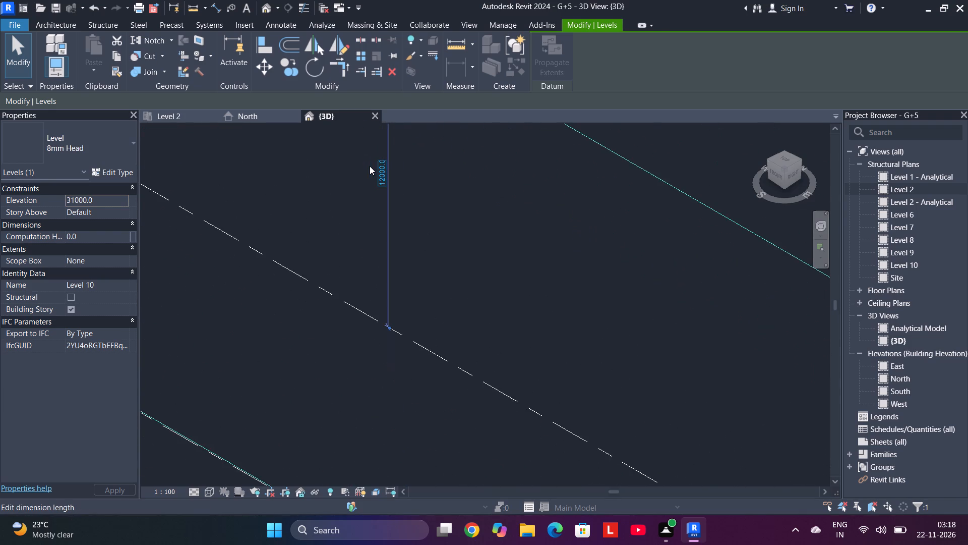
scroll(370, 166, down, 5)
scroll(370, 166, down, 16)
scroll(370, 166, up, 4)
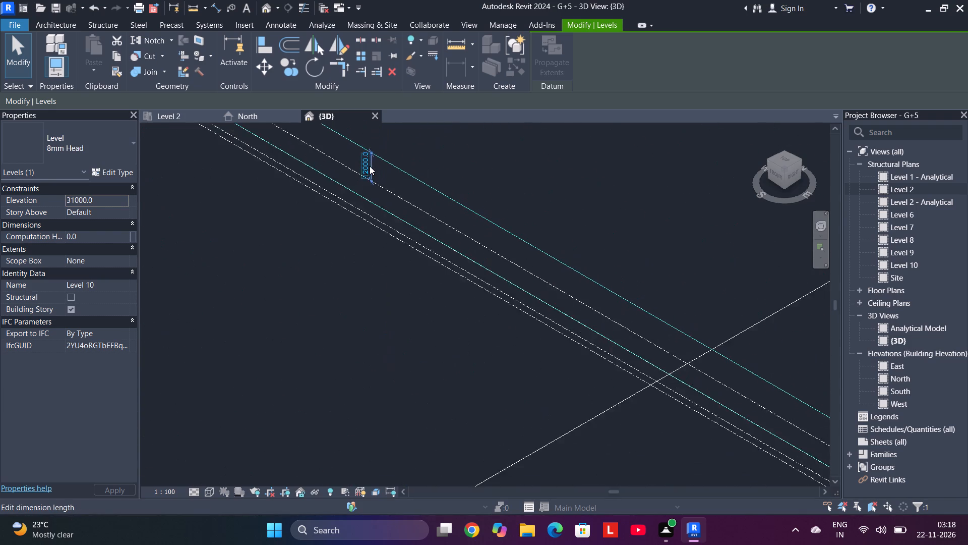
scroll(370, 166, down, 5)
scroll(370, 166, up, 12)
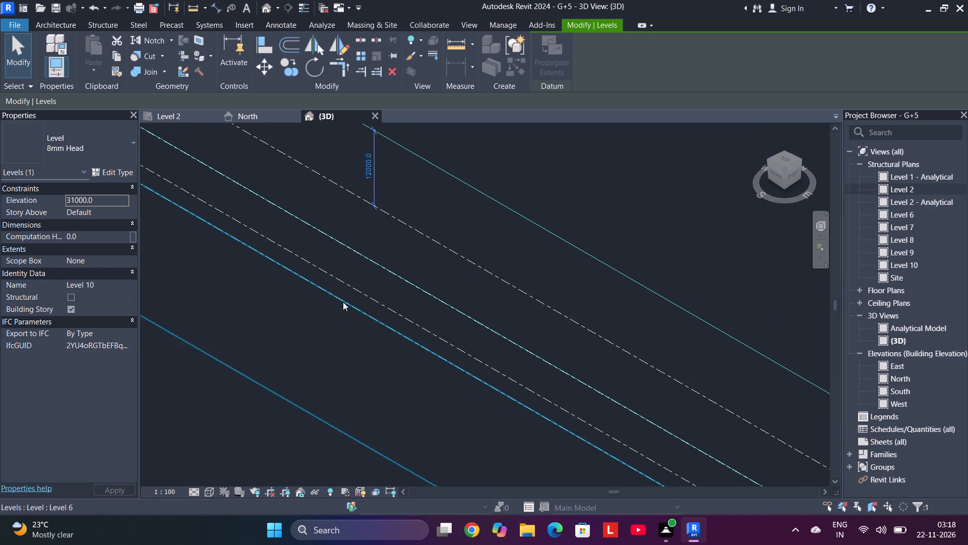
Select Level 6 and Level 7 in the 3D view and examine their spacing to the adjacent level lines.
click(346, 303)
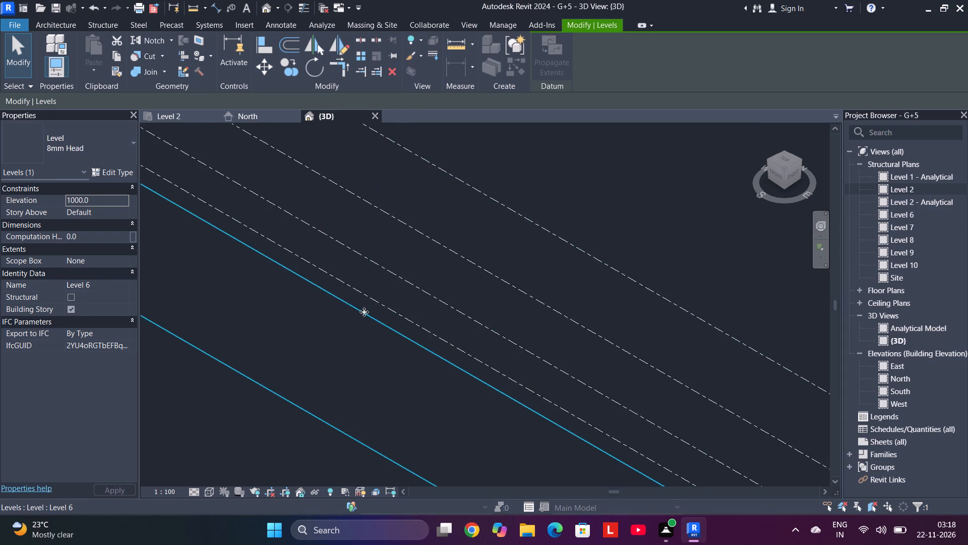
scroll(365, 312, down, 11)
middle_drag(366, 311, 244, 115)
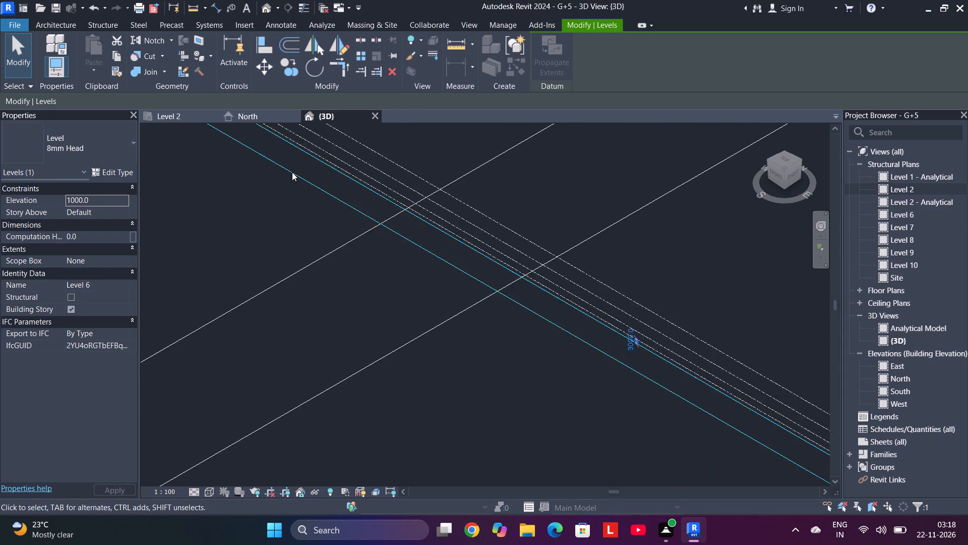
scroll(328, 212, down, 6)
scroll(461, 278, up, 13)
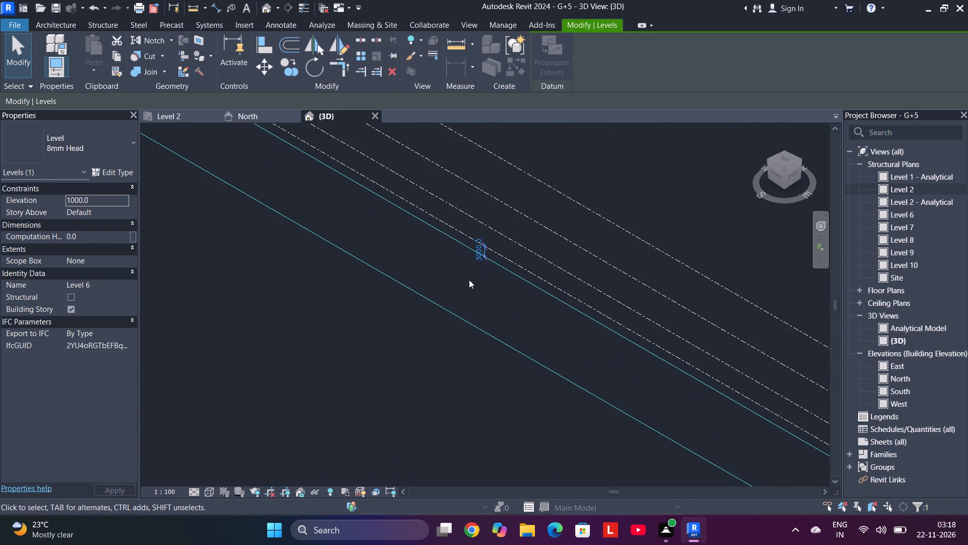
scroll(471, 277, up, 11)
middle_drag(470, 302, 467, 298)
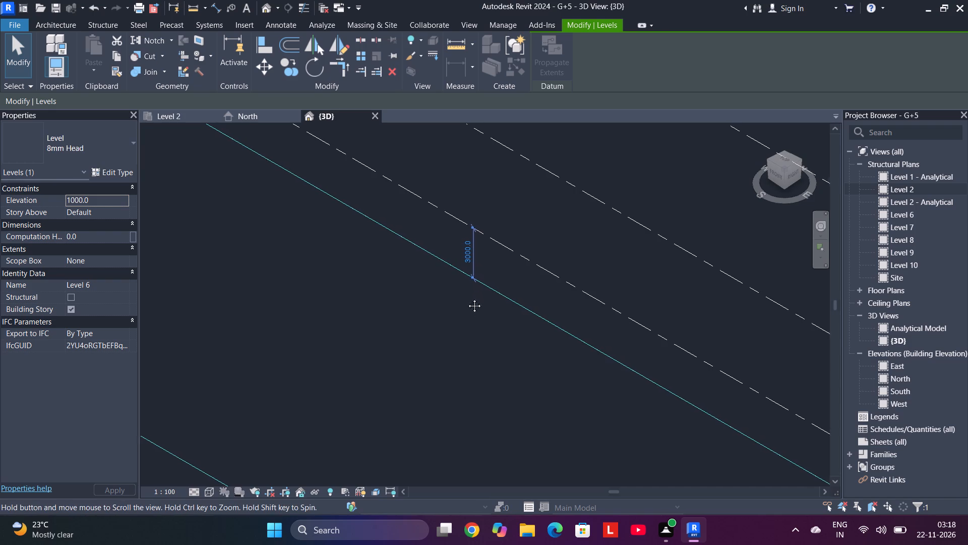
middle_drag(467, 298, 492, 179)
scroll(495, 196, down, 4)
click(416, 332)
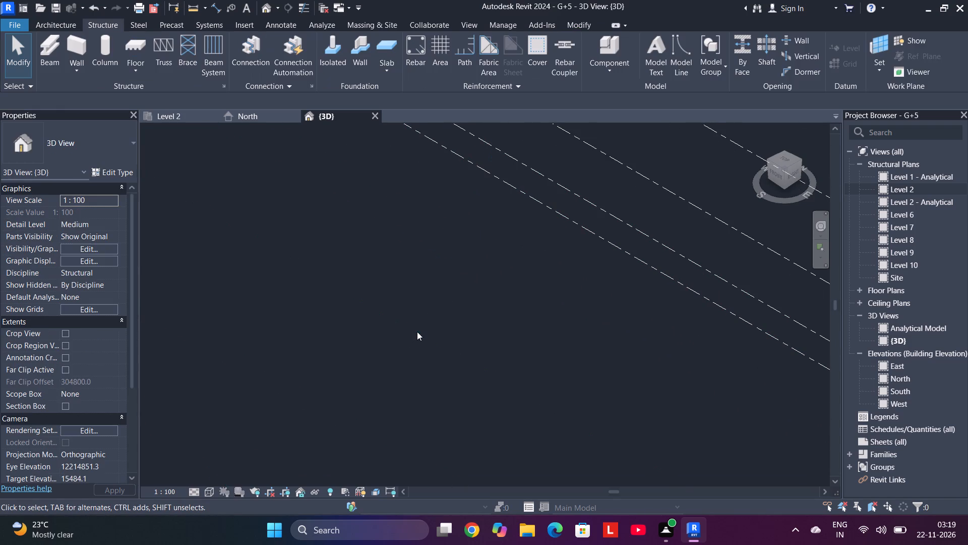
click(523, 195)
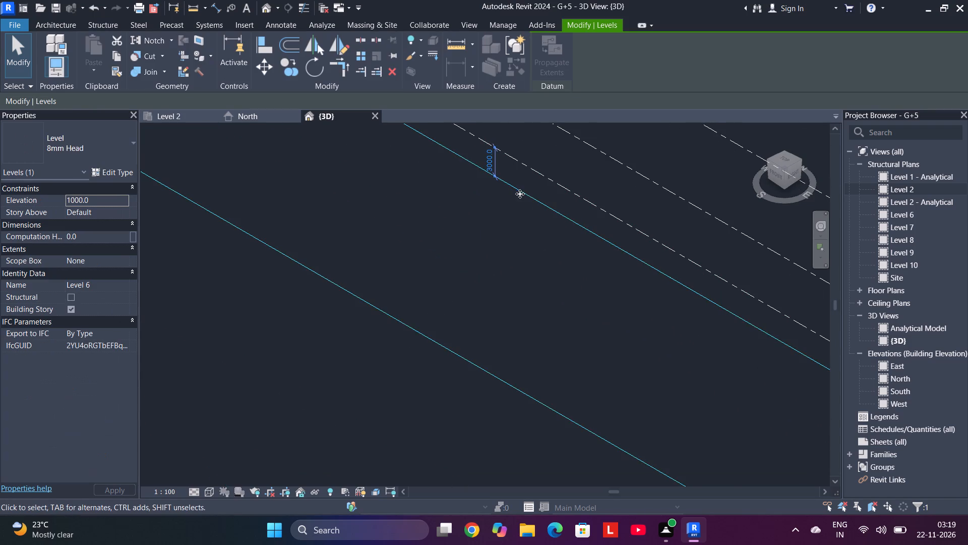
click(540, 171)
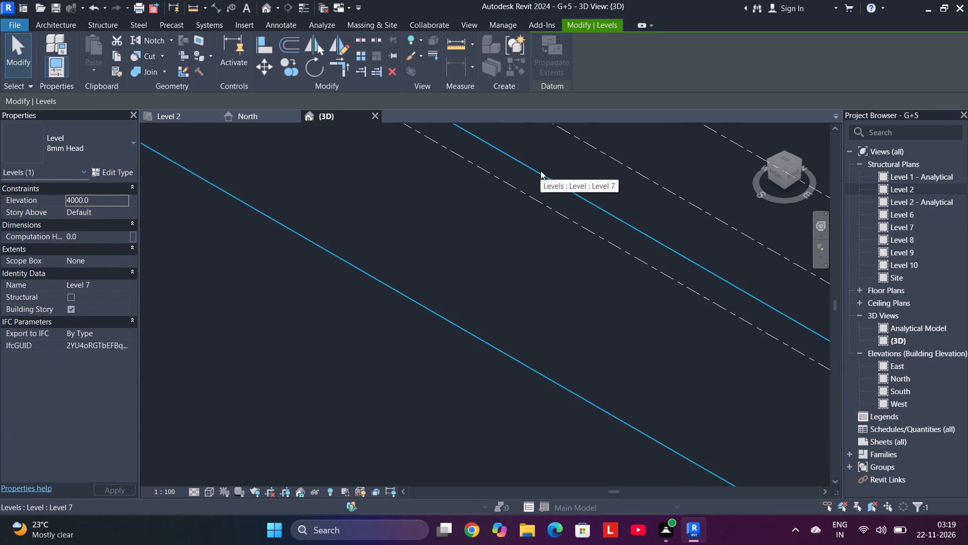
Delete the five stacked levels, Level 6 to Level 10, together with their associated views.
middle_drag(541, 199, 520, 316)
scroll(520, 316, down, 14)
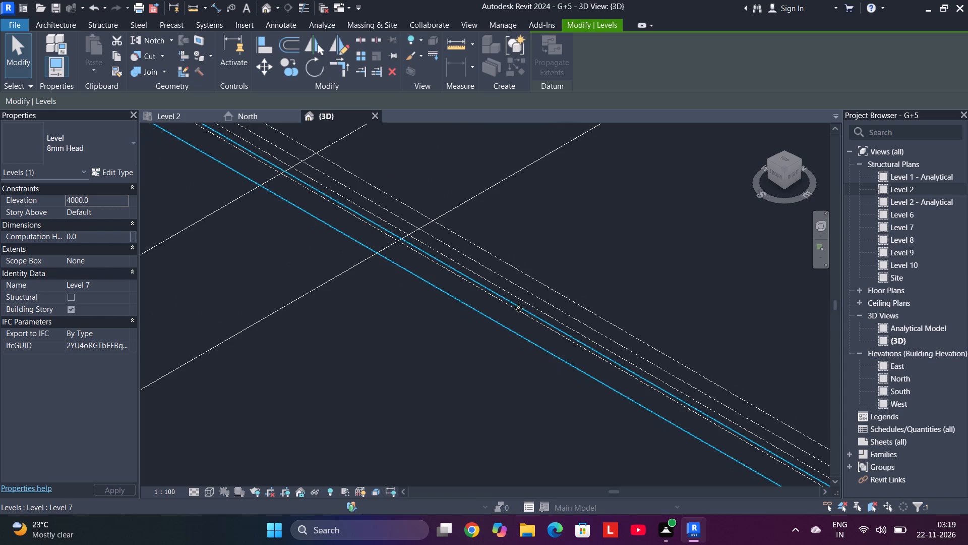
scroll(431, 227, down, 9)
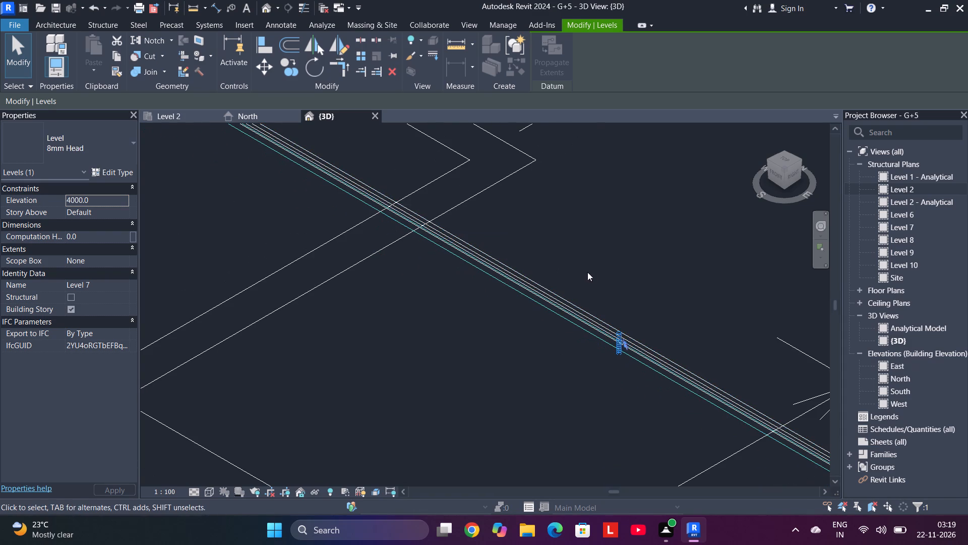
drag(594, 270, 548, 322)
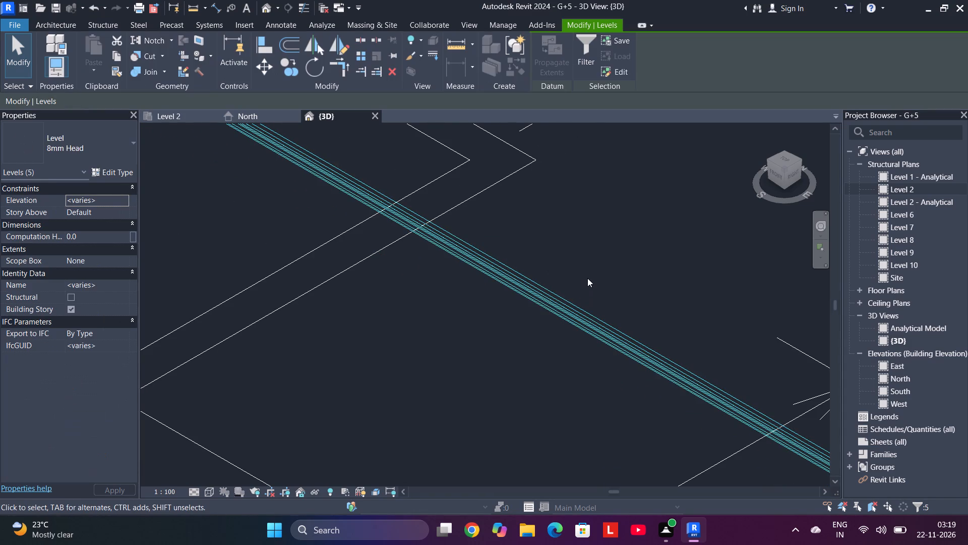
key(Delete)
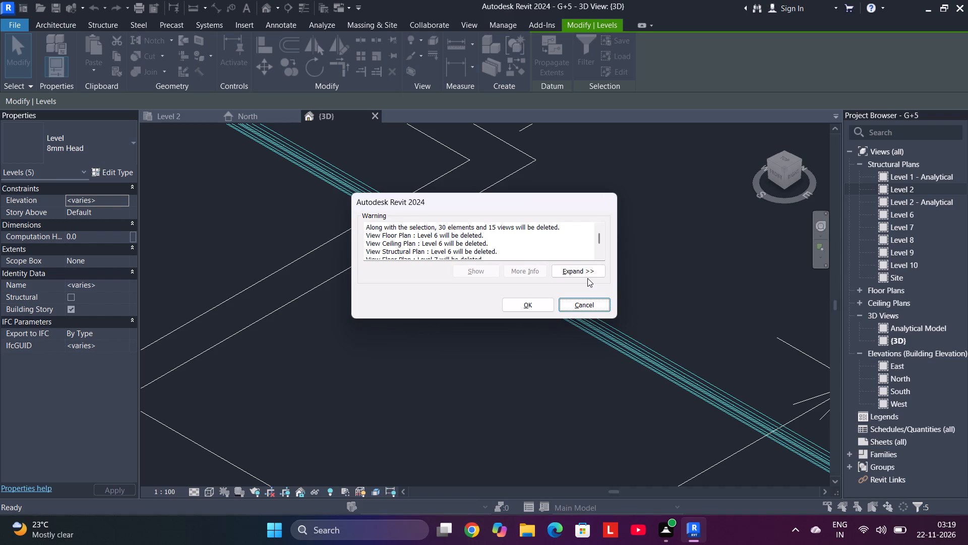
key(Delete)
key(Escape)
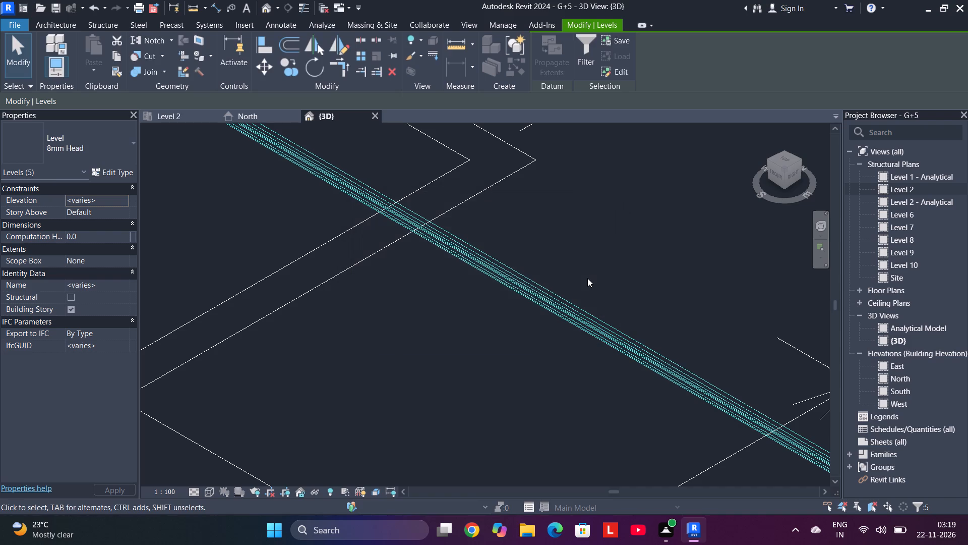
key(Delete)
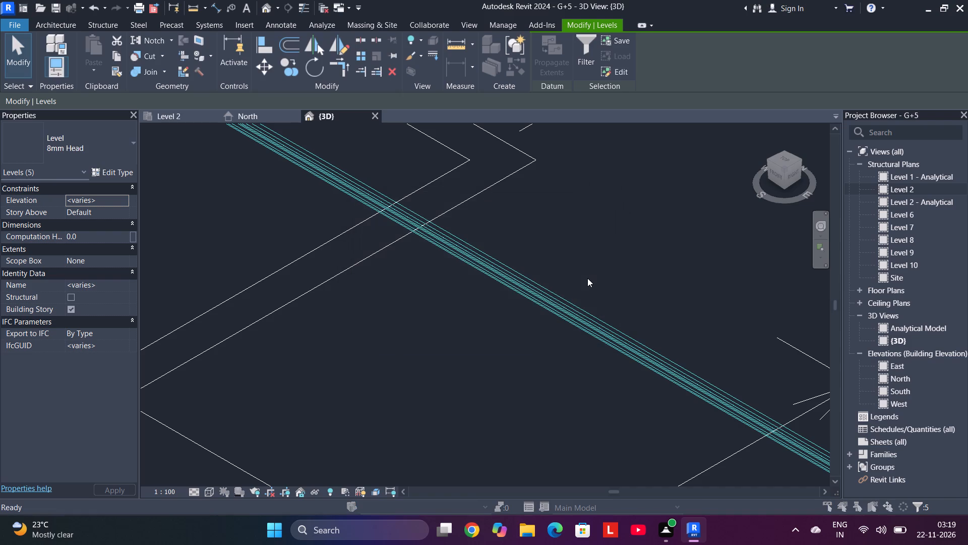
key(Left)
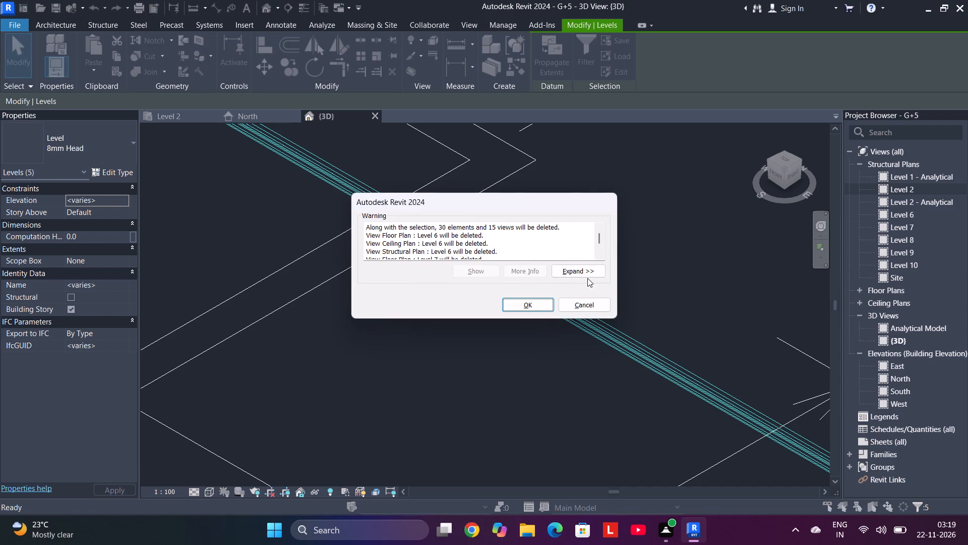
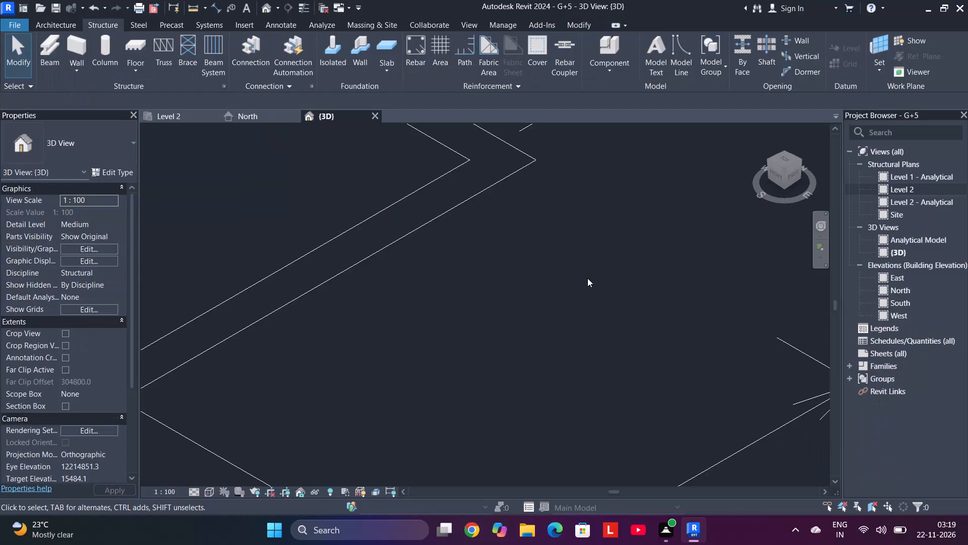
Look over the full imported footing layout in the 3D view to check what remains around it.
scroll(633, 281, down, 11)
middle_drag(627, 257, 627, 260)
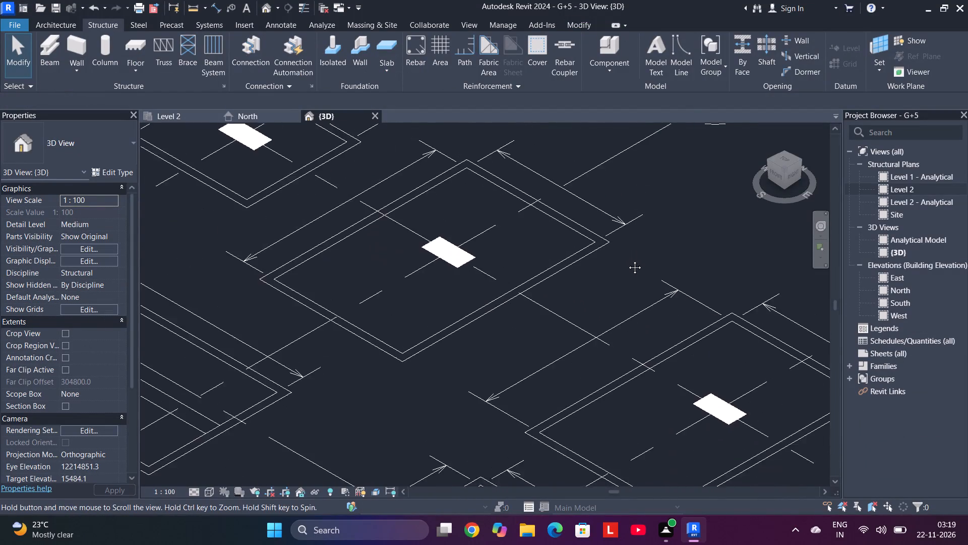
middle_drag(627, 260, 627, 266)
scroll(627, 266, down, 14)
middle_drag(630, 253, 588, 251)
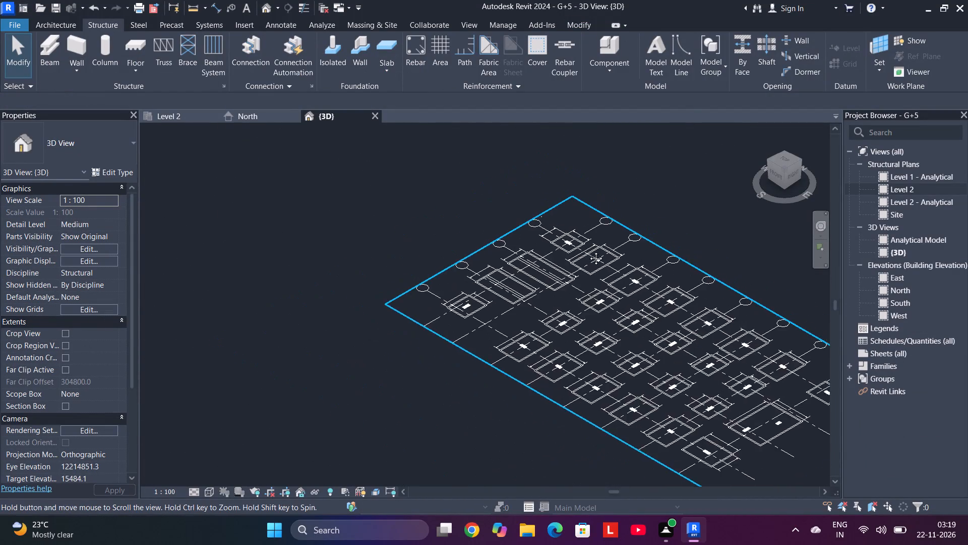
middle_drag(588, 251, 504, 238)
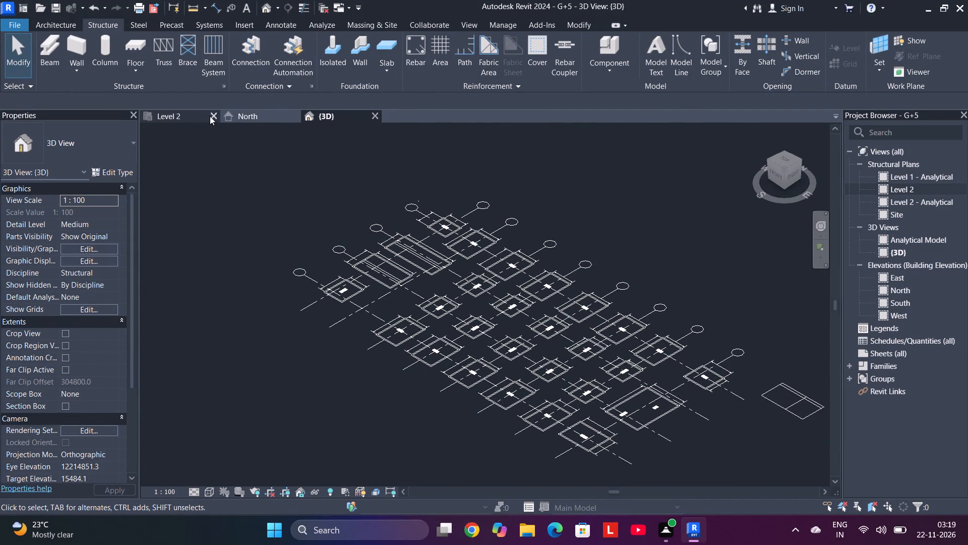
Delete the imported footing layout drawing 00-ASN-IFC-STR-FL_R00.dwg from the North elevation.
click(261, 116)
scroll(423, 234, down, 18)
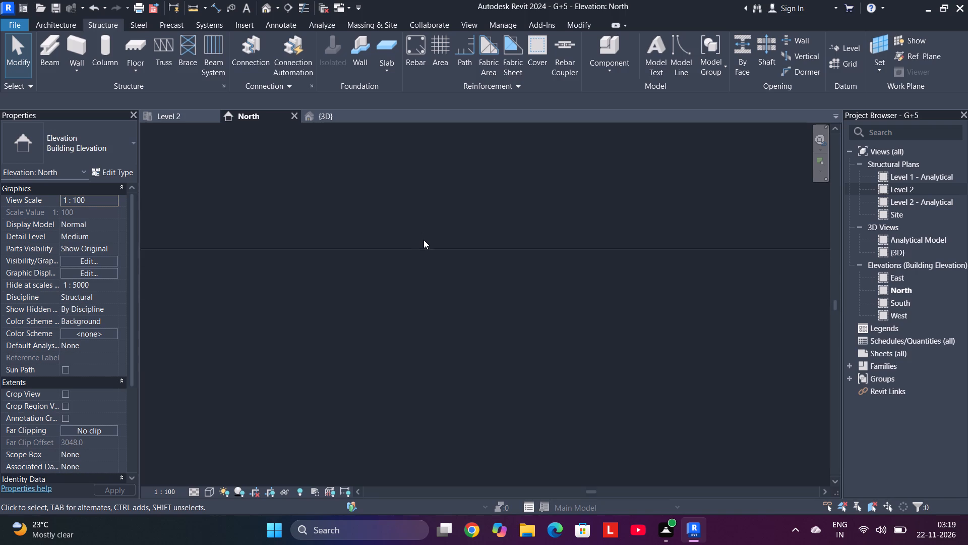
scroll(423, 240, down, 20)
scroll(426, 237, down, 13)
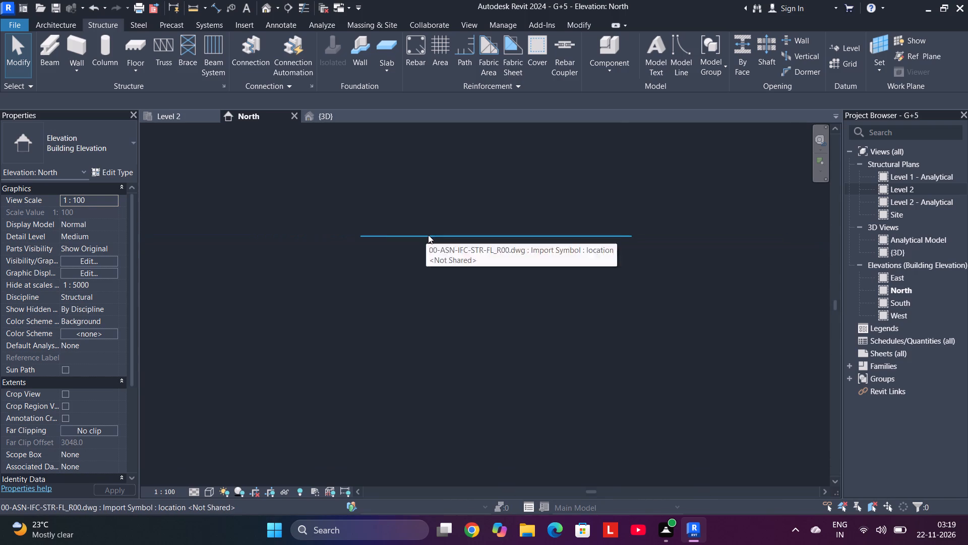
click(437, 236)
middle_drag(414, 178, 400, 231)
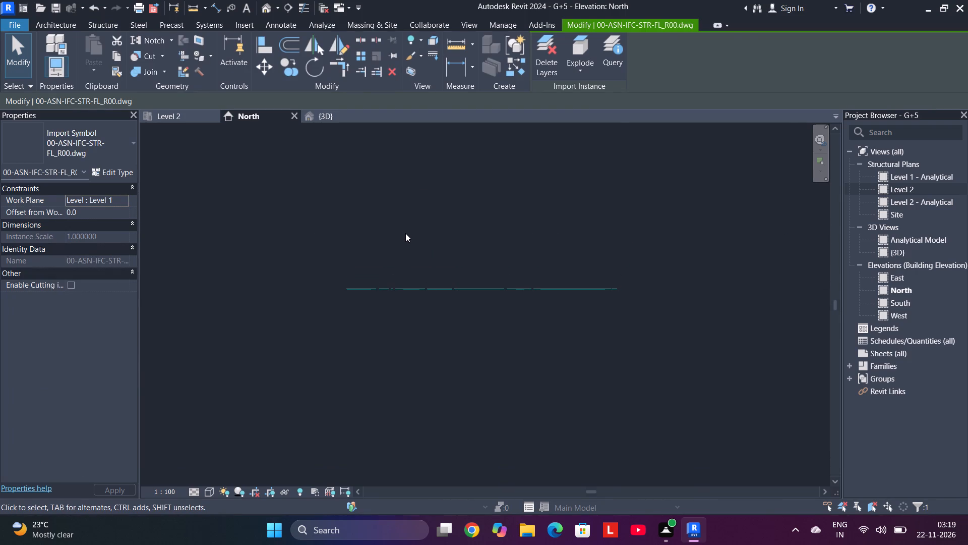
key(Delete)
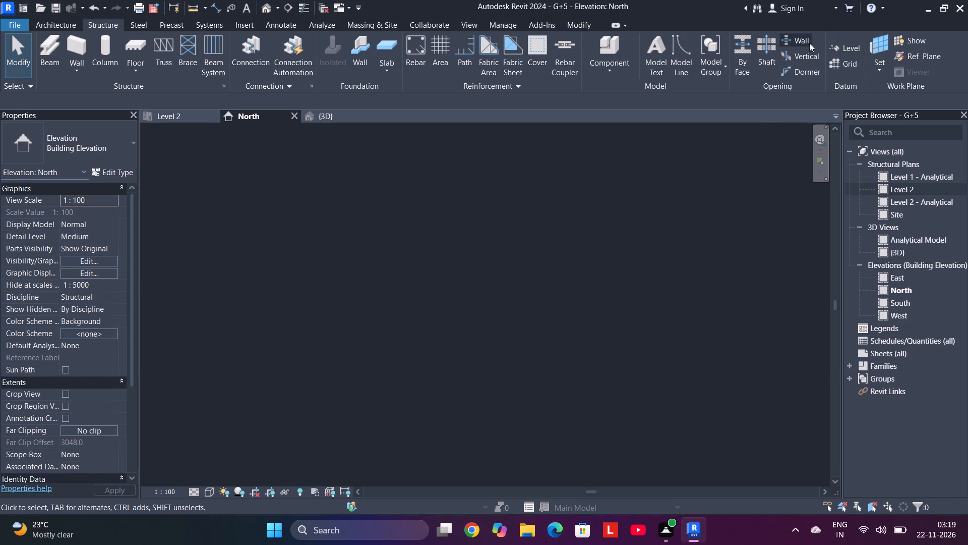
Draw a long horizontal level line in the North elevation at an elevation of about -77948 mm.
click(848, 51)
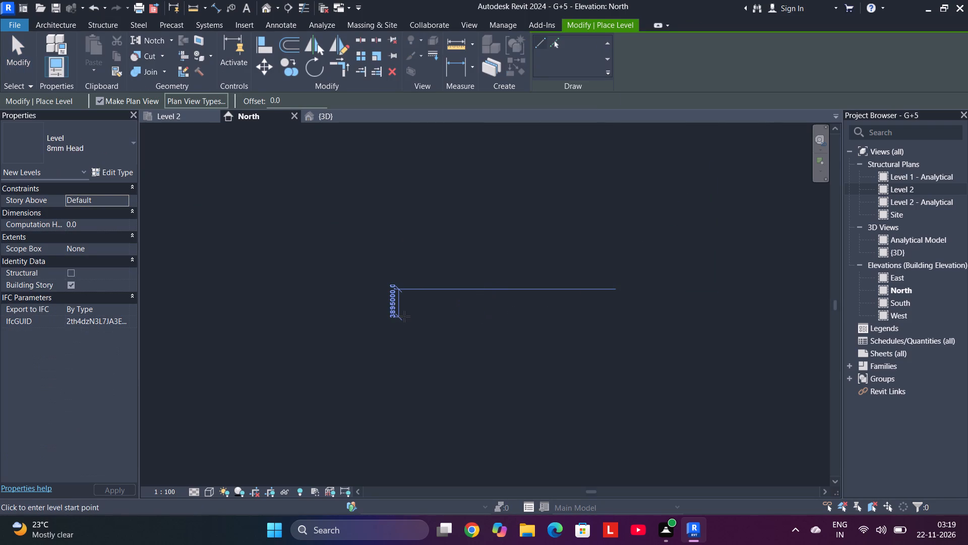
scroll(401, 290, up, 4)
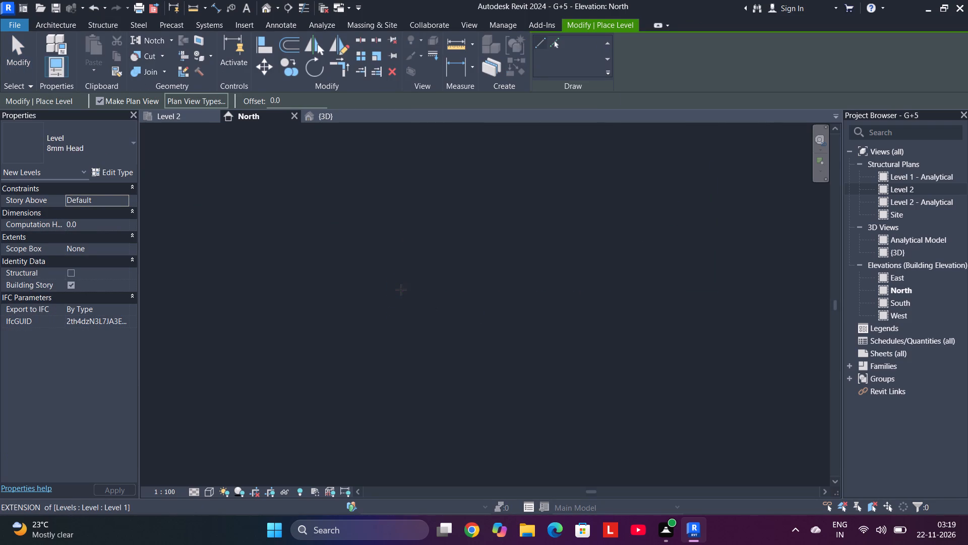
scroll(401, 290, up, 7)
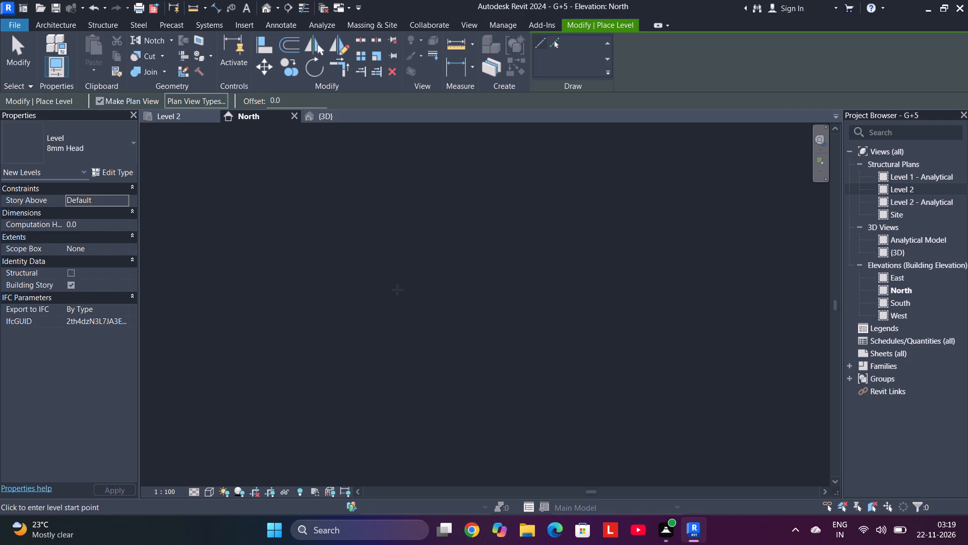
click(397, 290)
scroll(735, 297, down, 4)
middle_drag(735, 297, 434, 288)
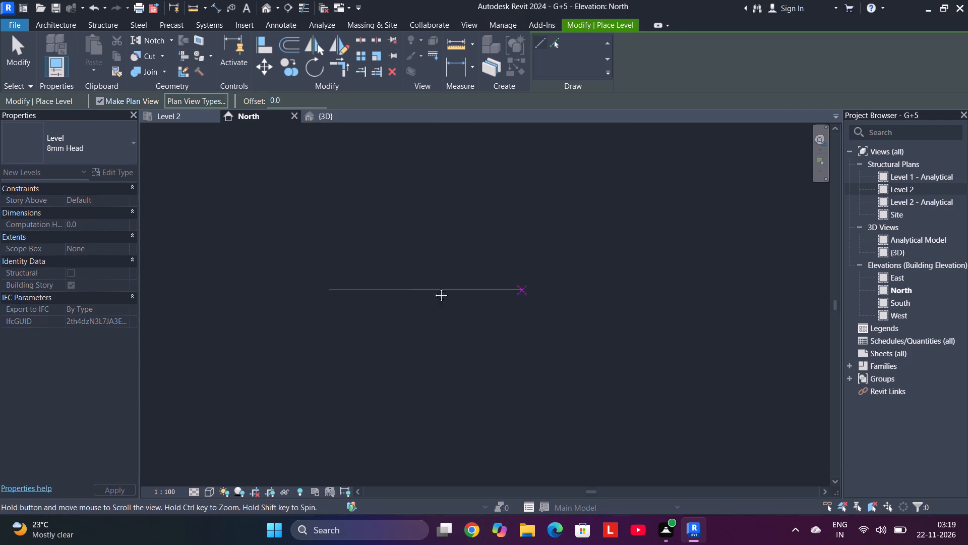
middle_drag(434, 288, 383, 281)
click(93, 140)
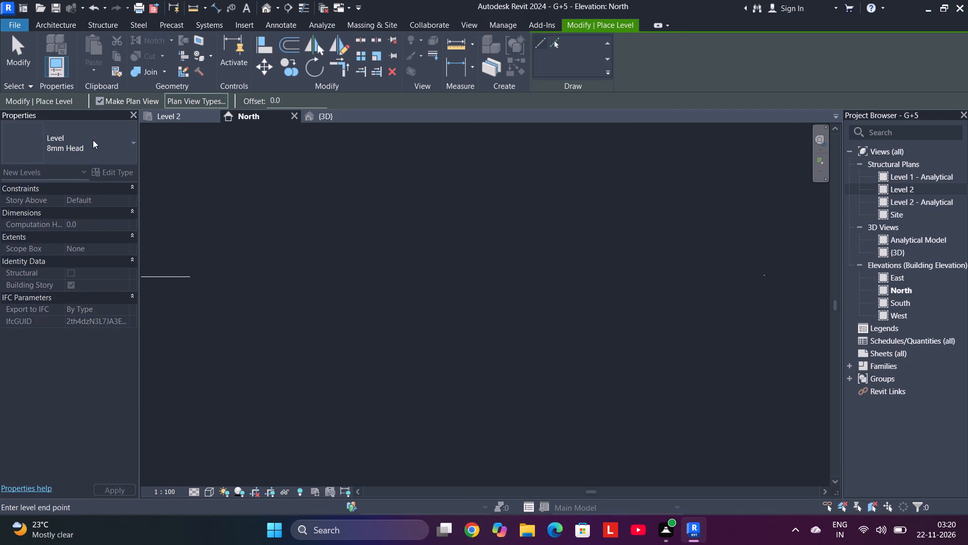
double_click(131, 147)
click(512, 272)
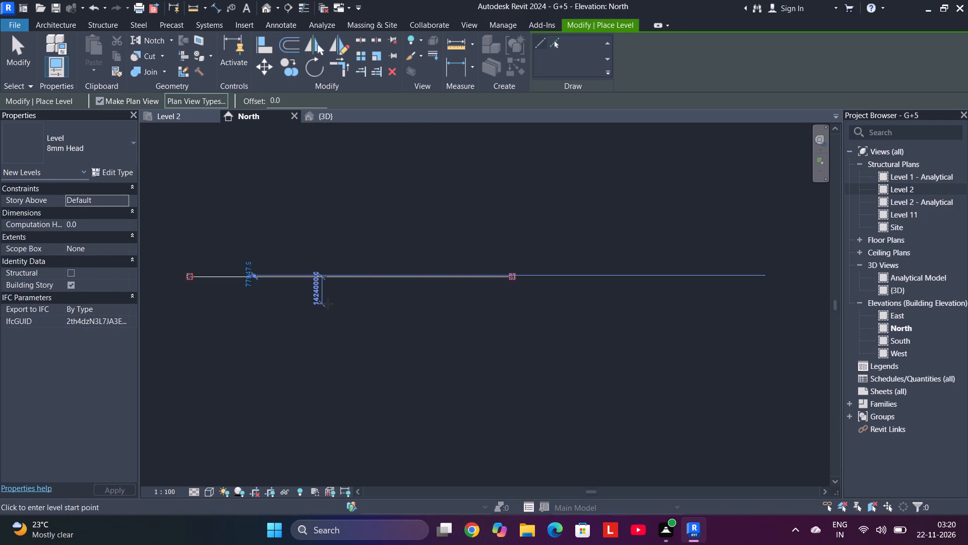
Draw a shorter level line 4000 mm above the long level line in the North elevation.
scroll(328, 304, up, 4)
scroll(296, 269, up, 2)
middle_drag(287, 271, 497, 314)
scroll(367, 286, up, 4)
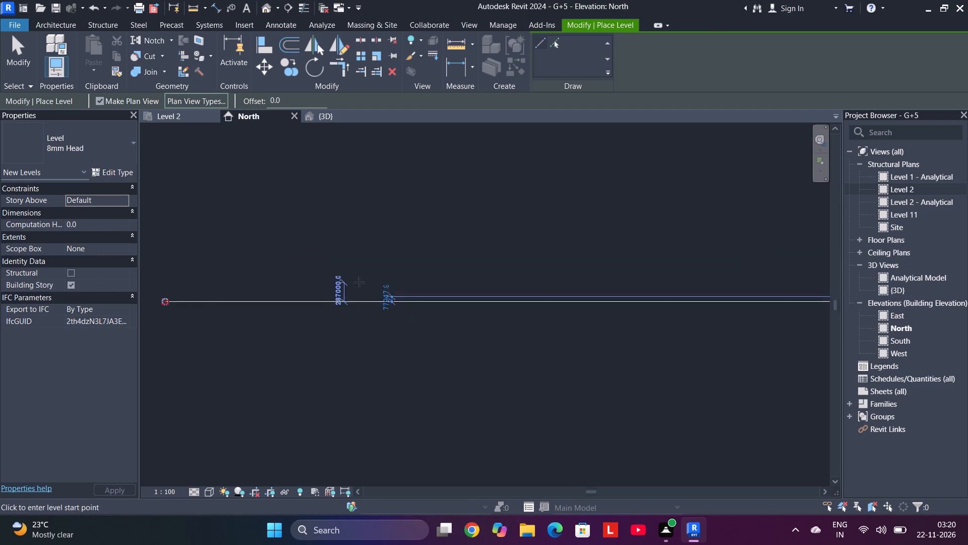
scroll(359, 282, up, 3)
scroll(428, 276, up, 5)
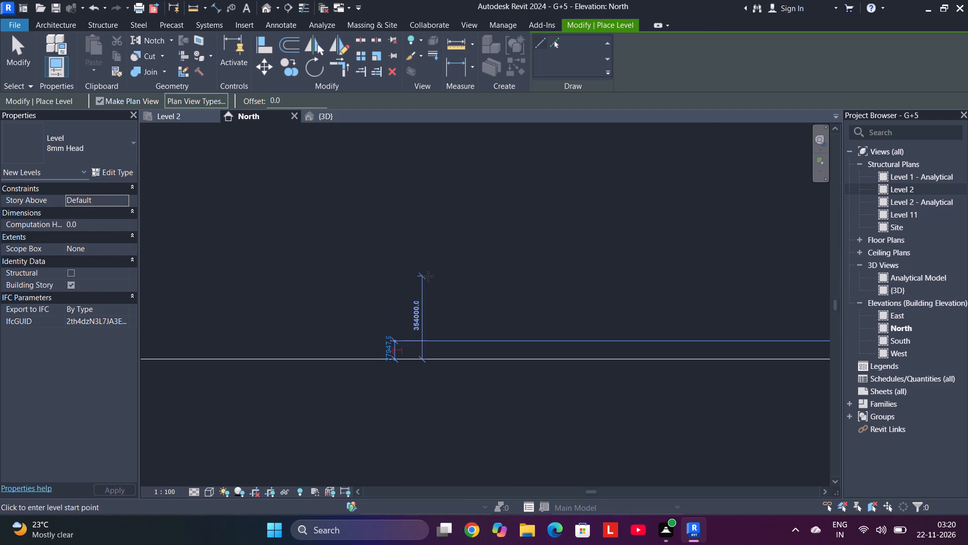
key(Escape)
scroll(370, 328, down, 4)
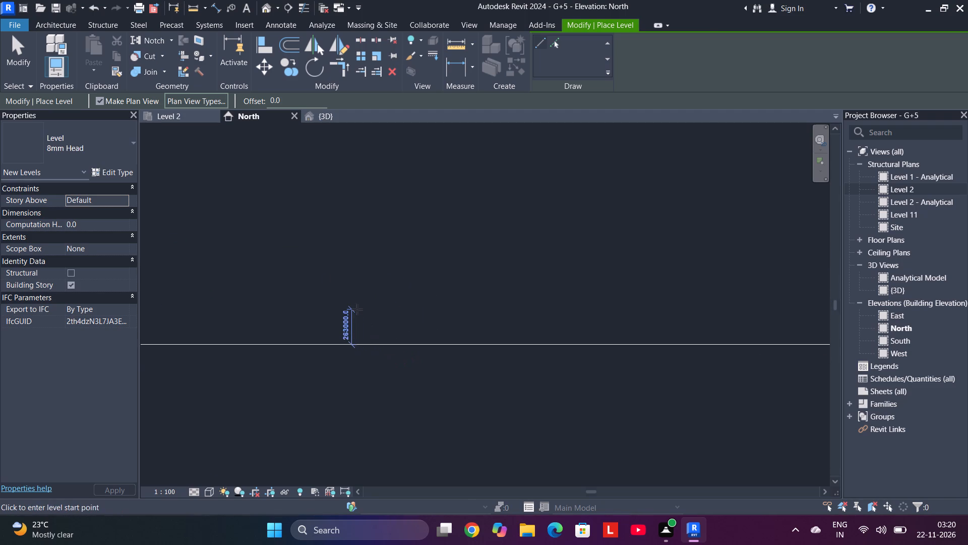
middle_drag(357, 309, 551, 325)
middle_drag(556, 326, 579, 326)
scroll(373, 324, up, 6)
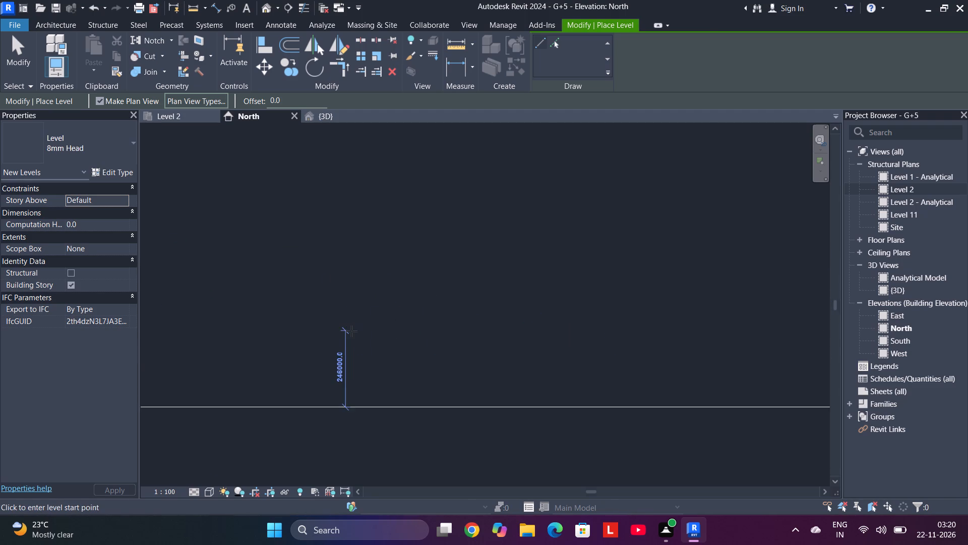
scroll(348, 334, down, 5)
scroll(348, 333, up, 12)
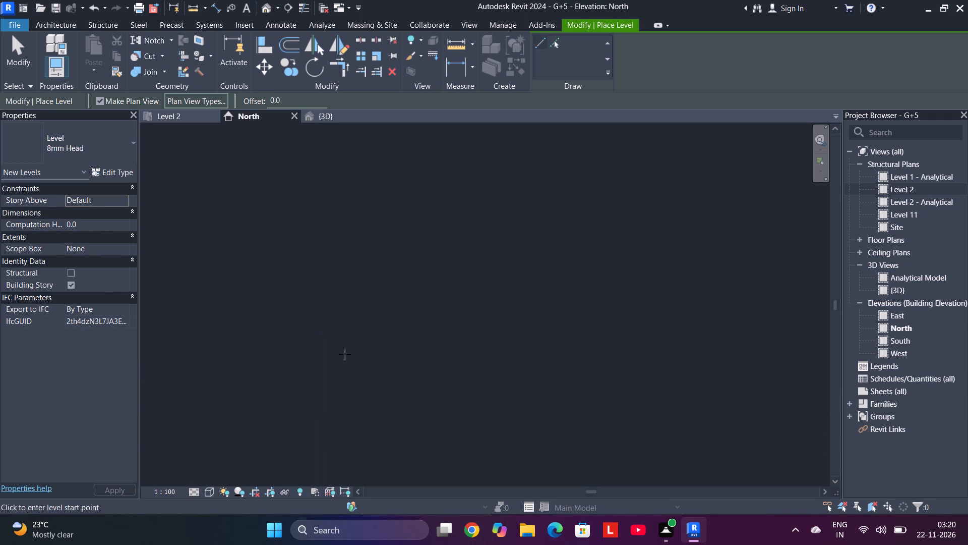
middle_drag(345, 354, 338, 187)
scroll(355, 268, up, 1)
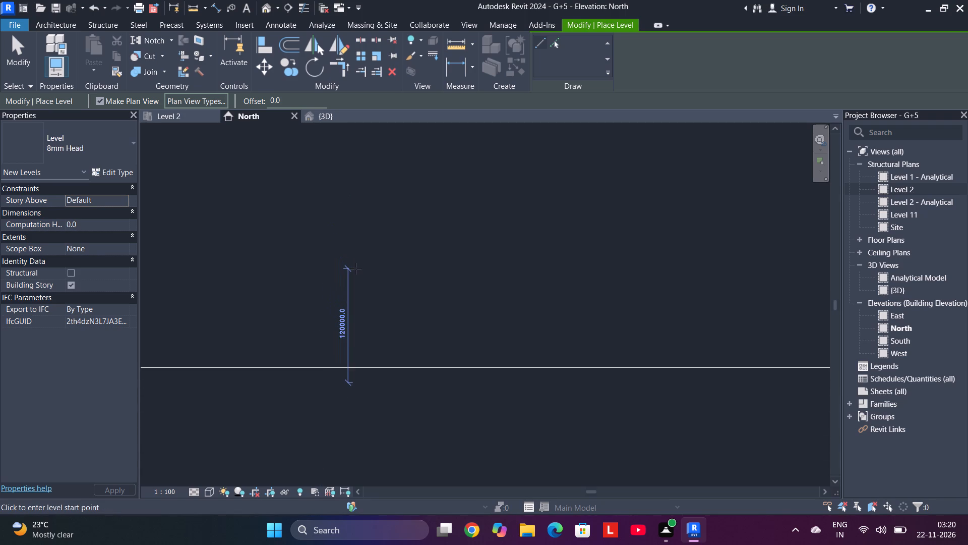
scroll(355, 268, up, 1)
scroll(355, 268, down, 1)
middle_drag(355, 267, 353, 234)
scroll(337, 269, up, 4)
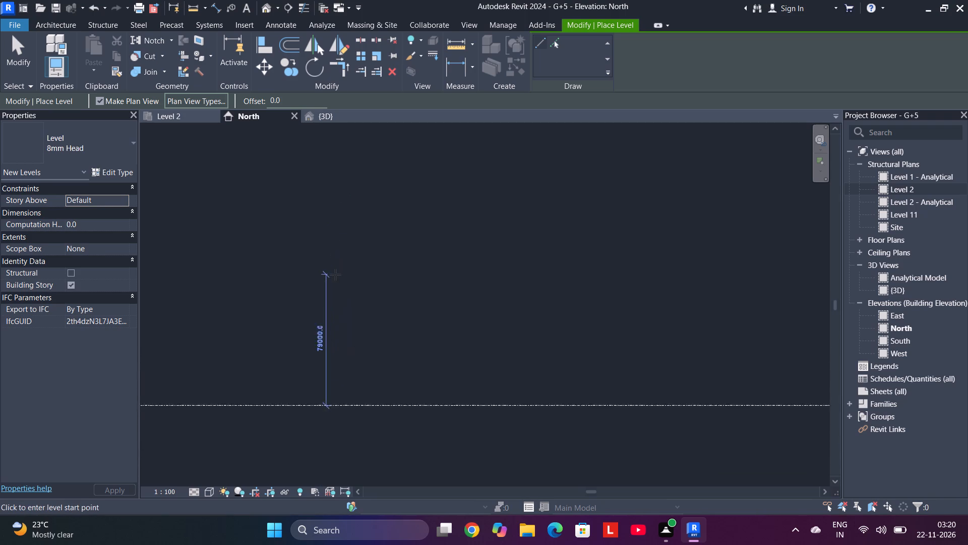
scroll(335, 275, up, 7)
middle_drag(335, 284, 362, 88)
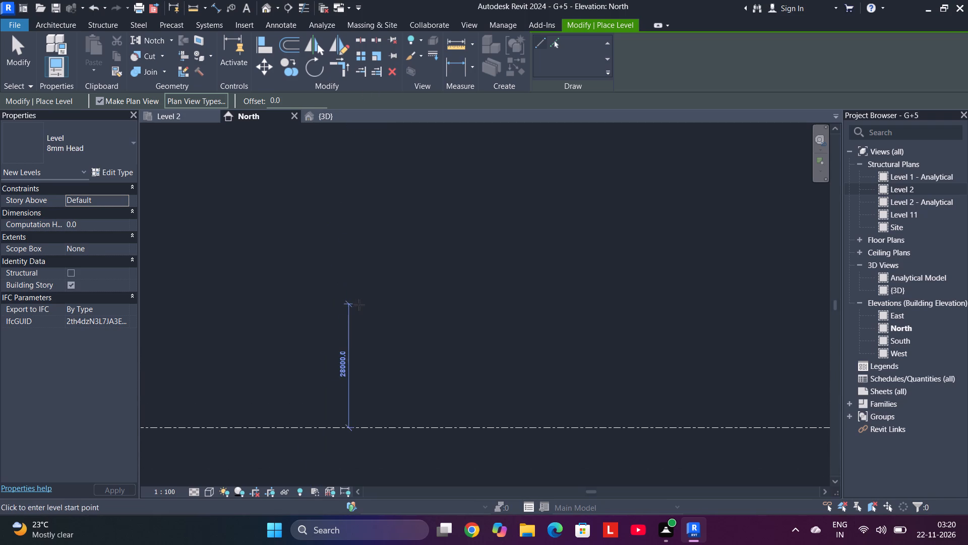
middle_drag(347, 341, 390, 233)
scroll(390, 233, up, 1)
scroll(360, 291, up, 6)
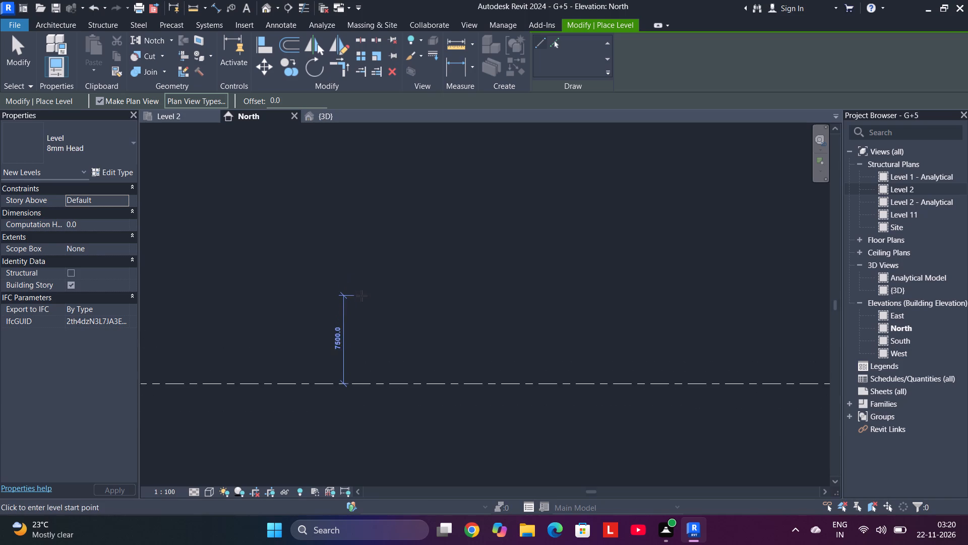
scroll(359, 305, up, 5)
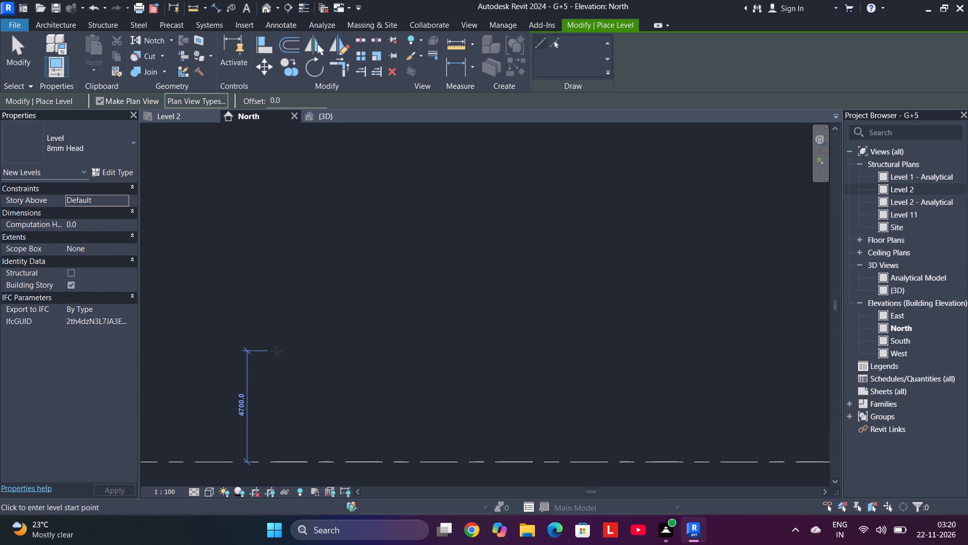
click(232, 368)
click(701, 369)
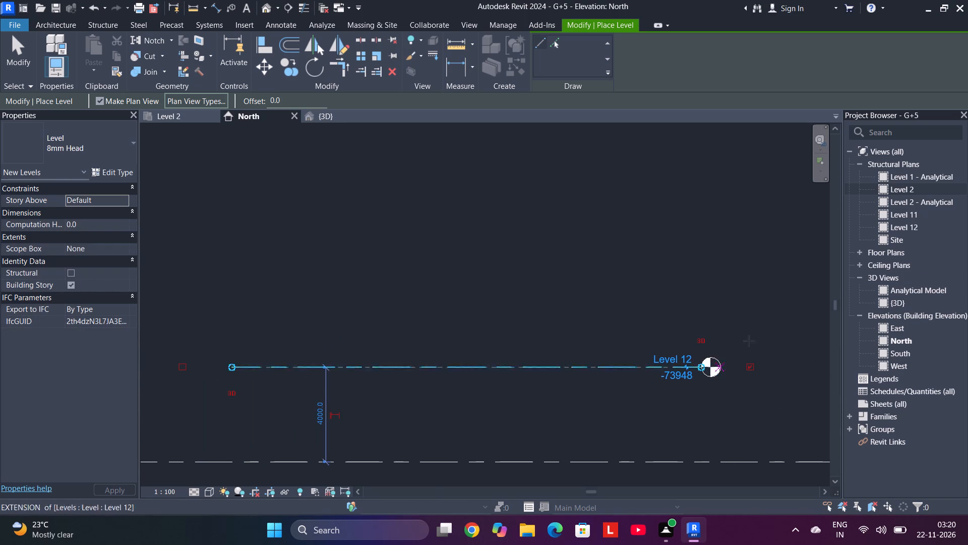
key(Escape)
key(Escape)
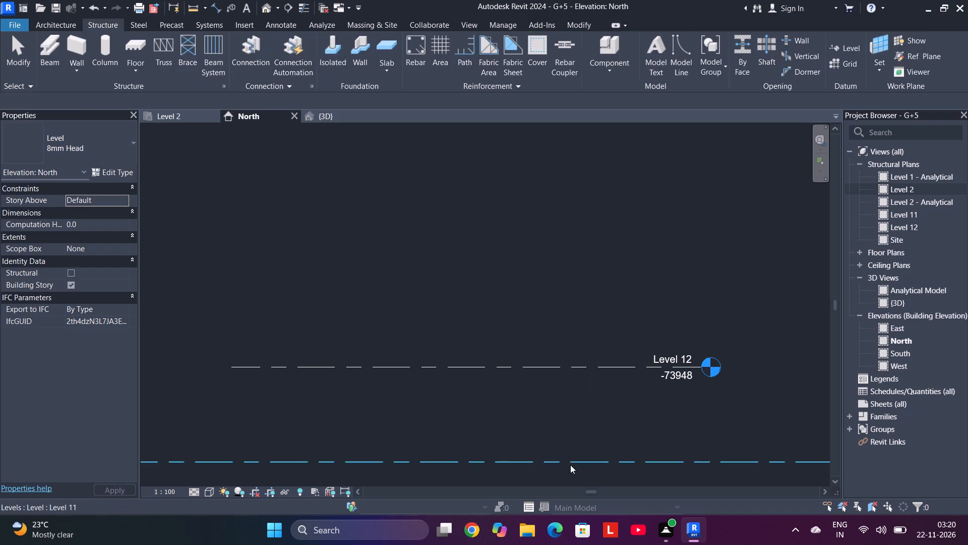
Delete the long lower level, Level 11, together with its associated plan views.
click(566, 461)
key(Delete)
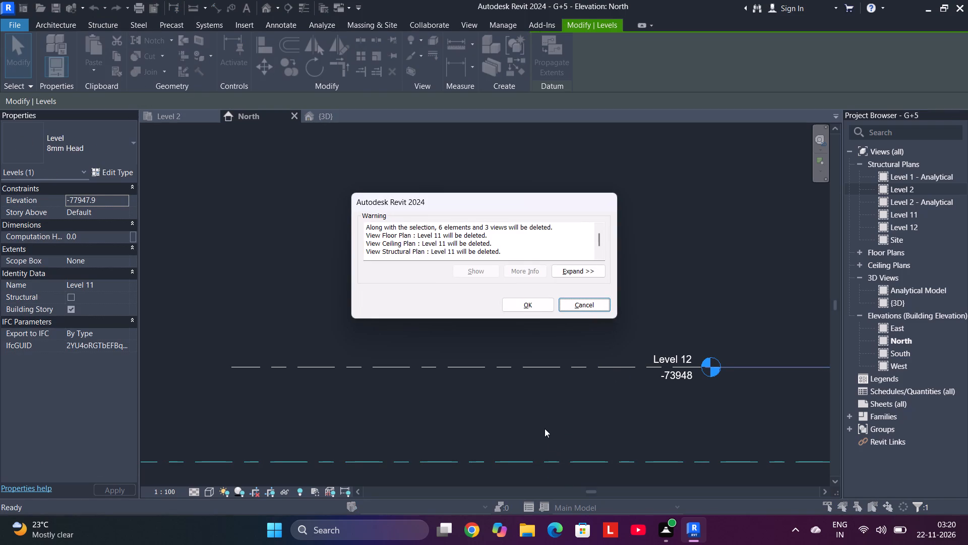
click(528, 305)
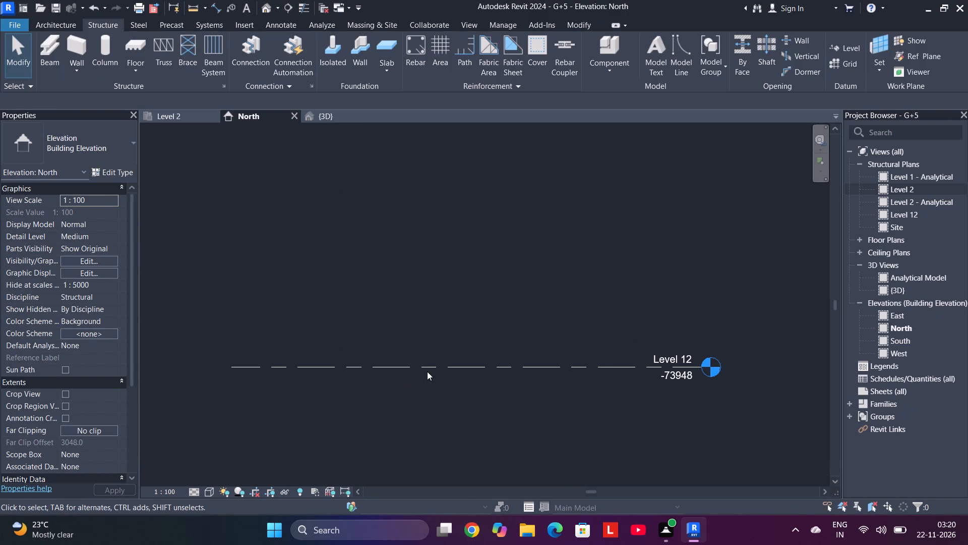
Set the elevation of Level 12 to 0 in the North elevation.
click(671, 374)
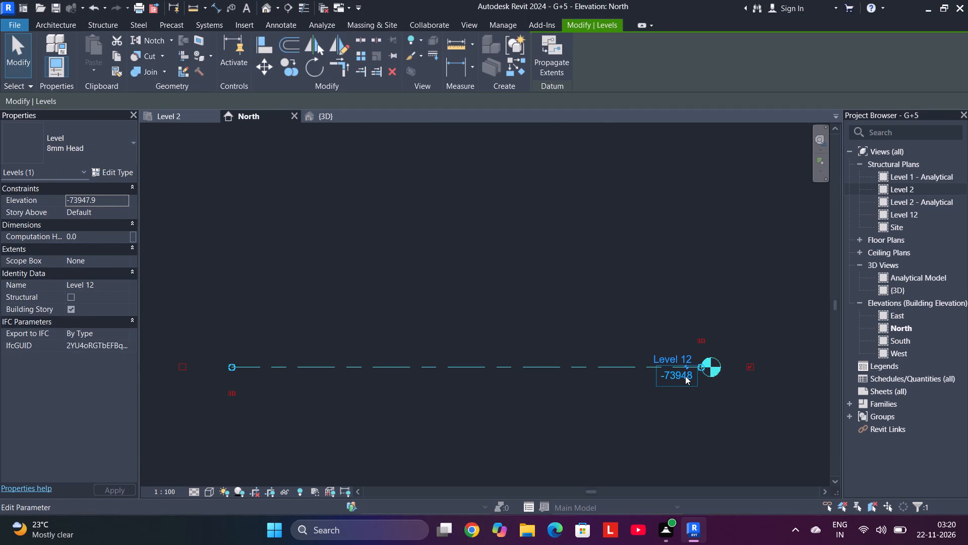
double_click(685, 376)
drag(685, 376, 640, 375)
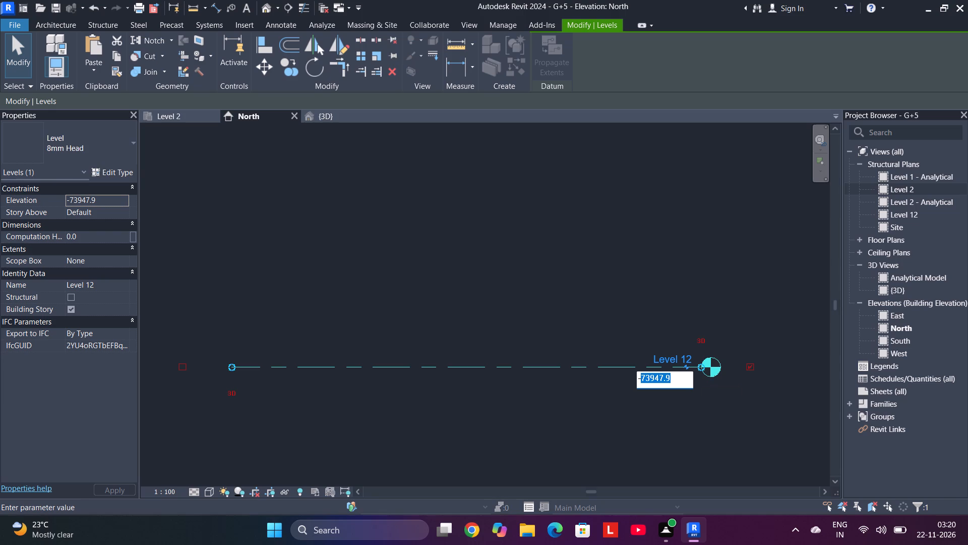
key(0)
key(Return)
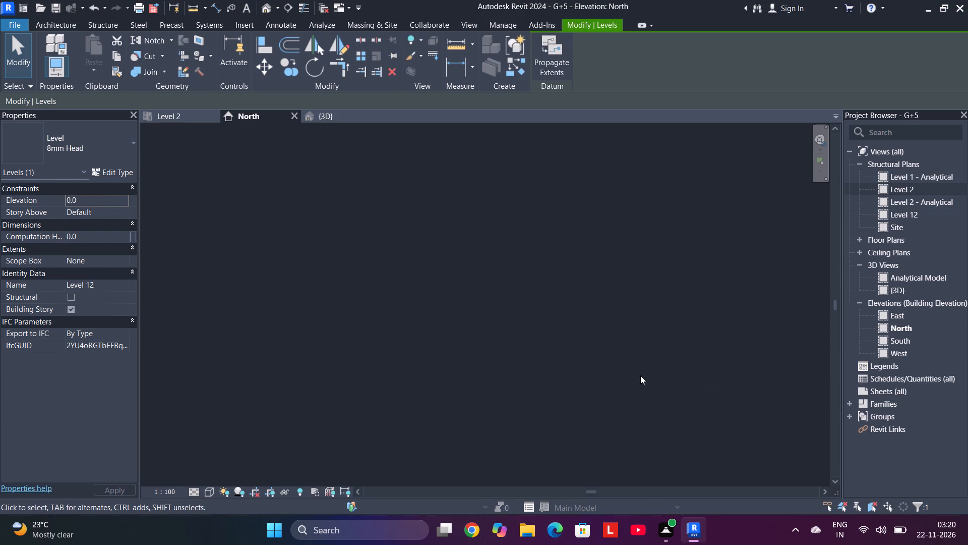
scroll(653, 335, down, 13)
middle_drag(702, 259, 711, 378)
middle_drag(679, 282, 661, 380)
scroll(622, 266, up, 12)
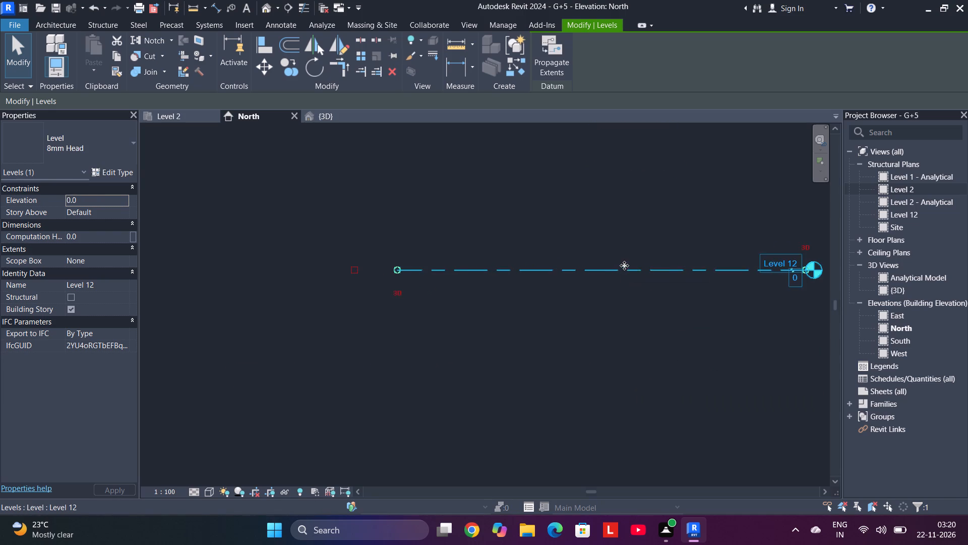
scroll(674, 265, up, 1)
middle_drag(674, 268, 522, 324)
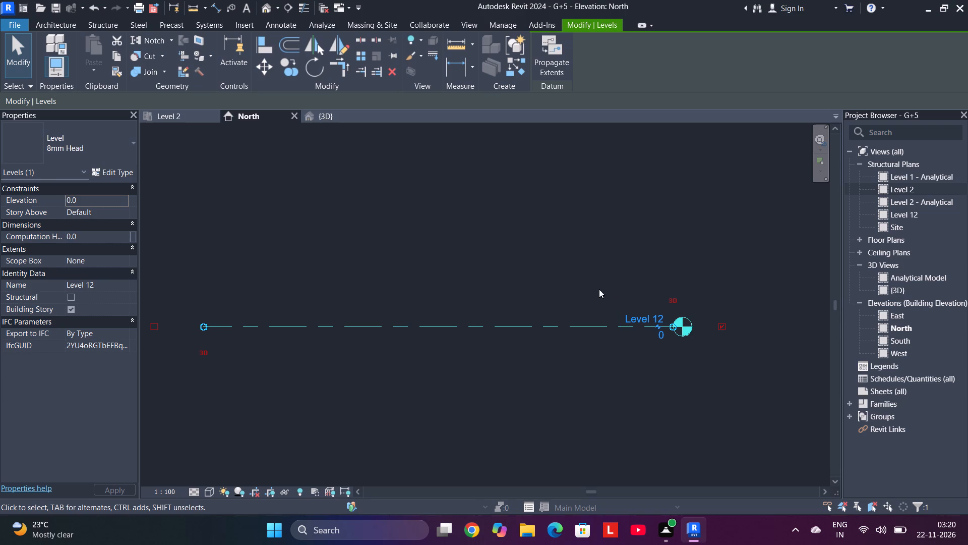
key(Escape)
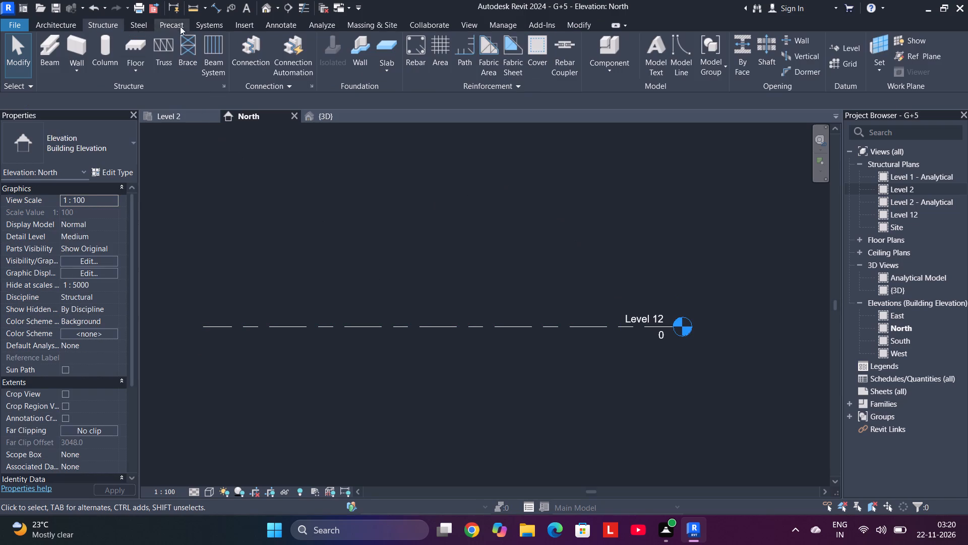
Draw a level line at -2000 mm, below Level 12 and aligned with both of its ends.
click(834, 45)
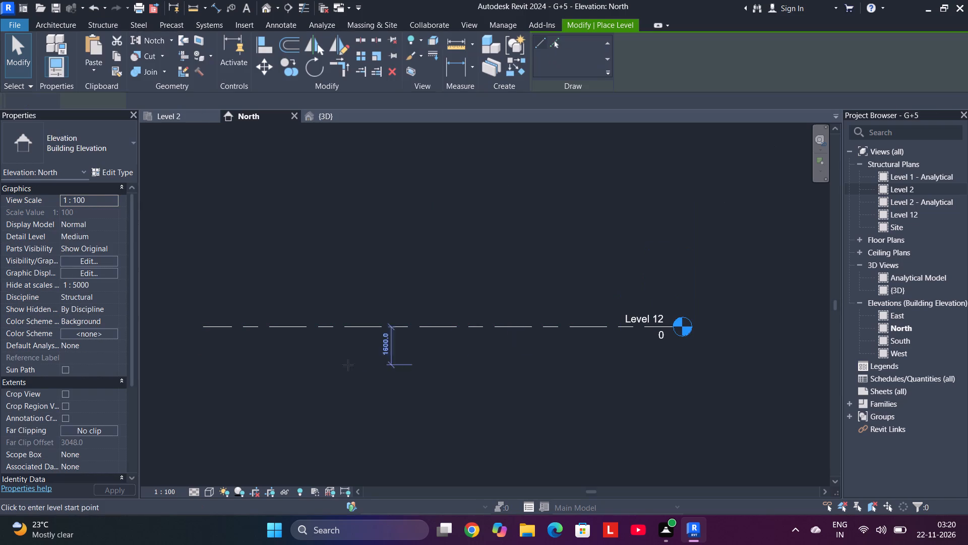
click(204, 375)
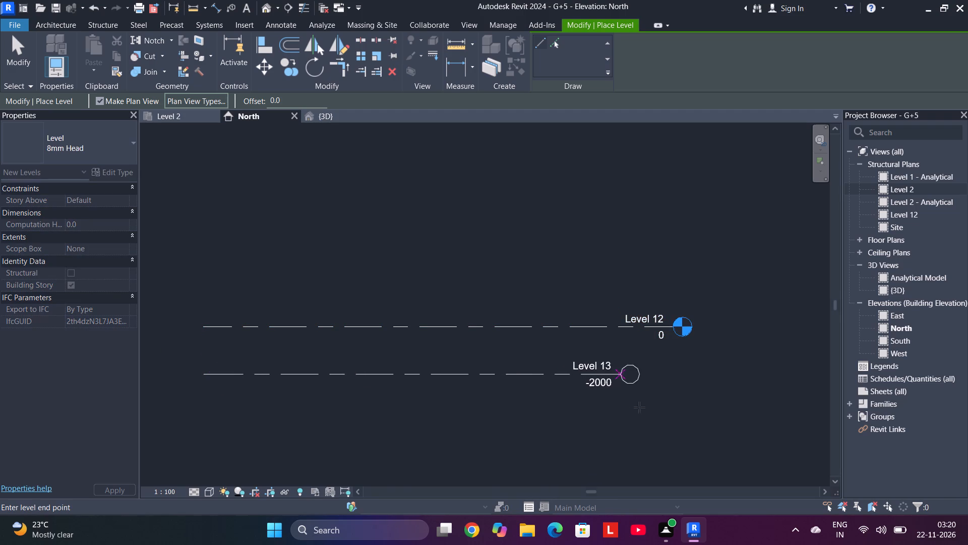
click(676, 404)
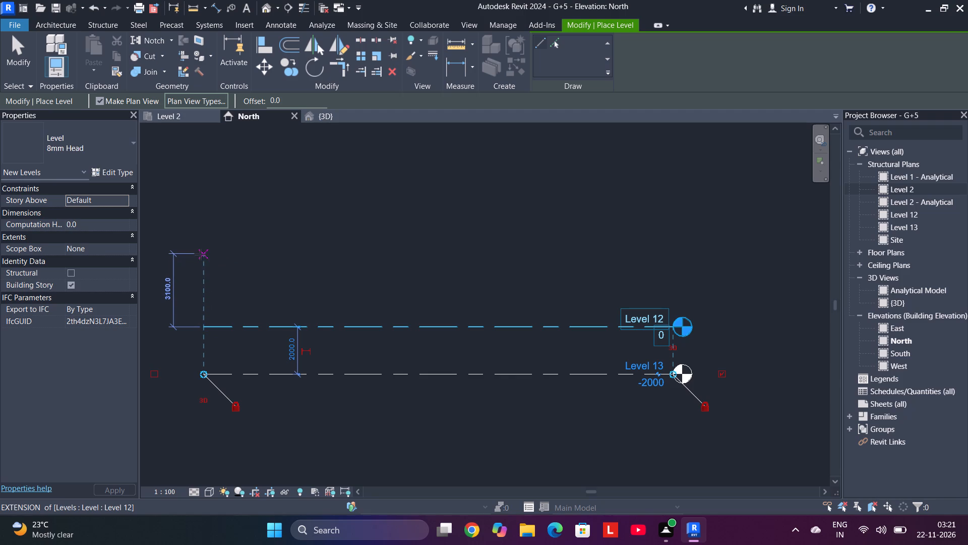
Draw four aligned level lines above Level 12 at elevations 3000, 6000, 9000 and 12000 mm.
click(200, 255)
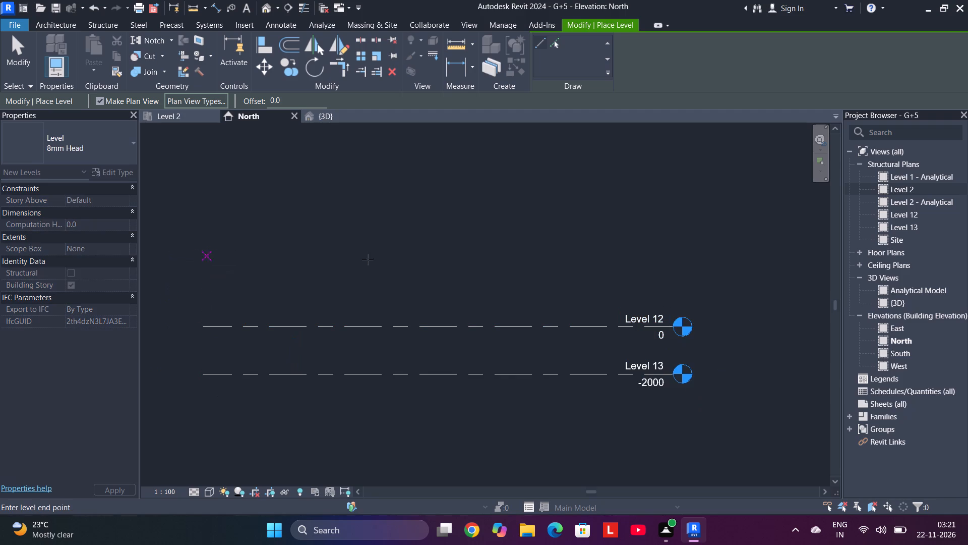
click(672, 277)
middle_drag(488, 201, 510, 302)
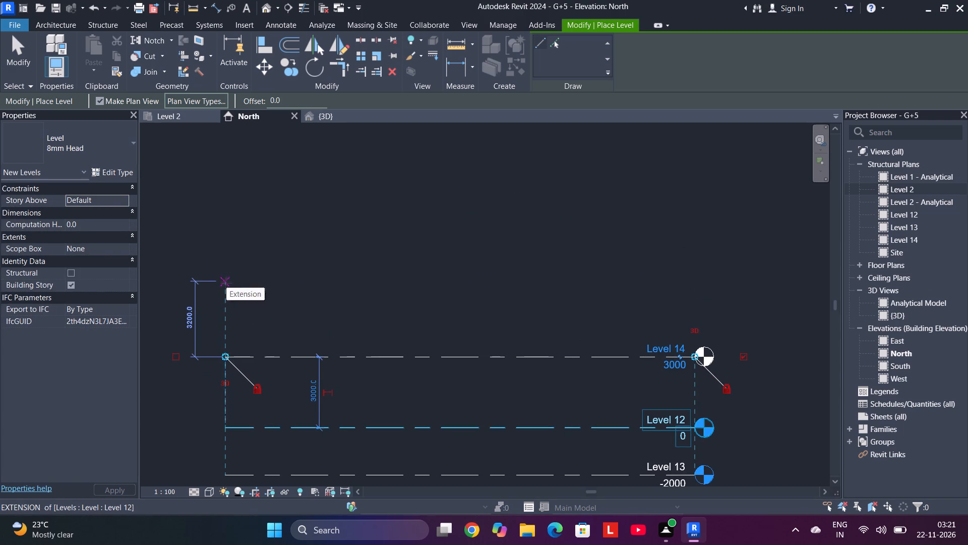
click(226, 286)
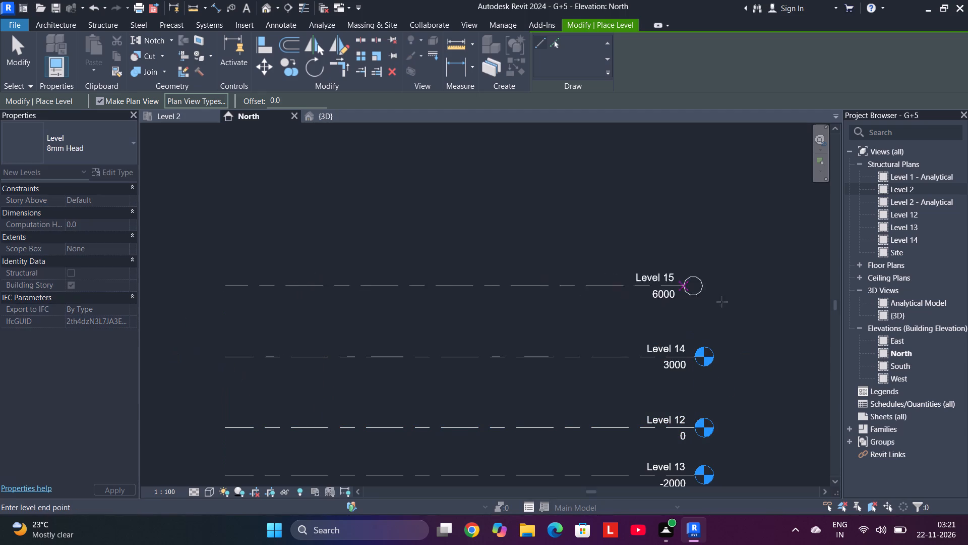
click(693, 307)
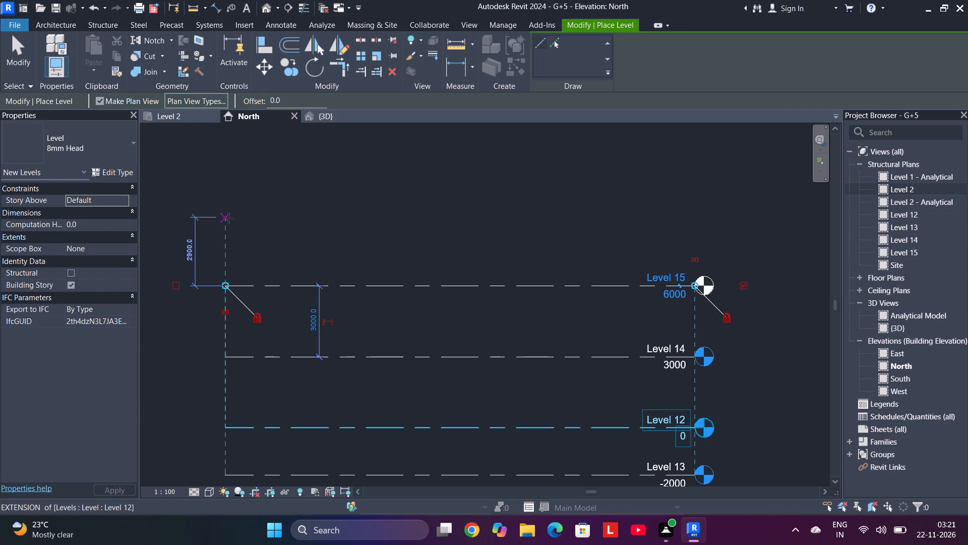
click(228, 214)
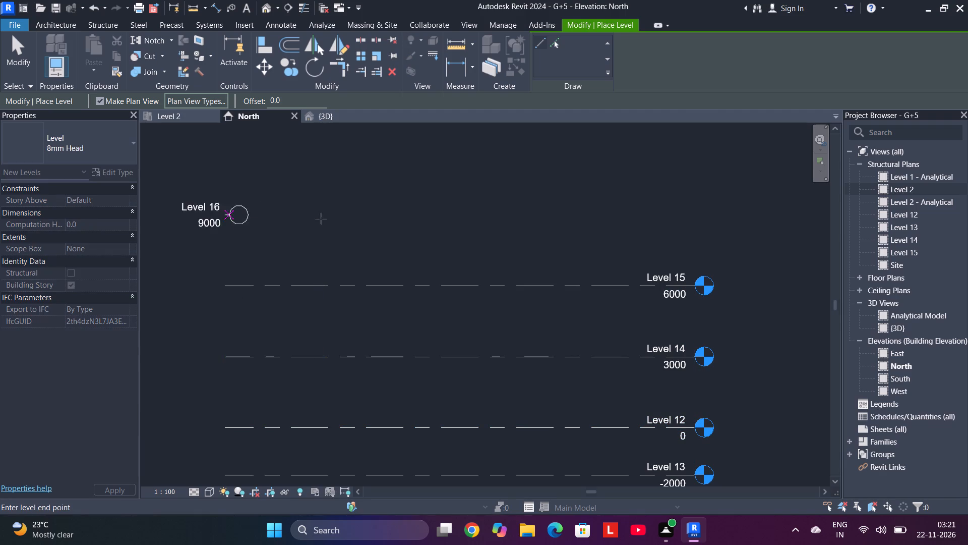
click(695, 244)
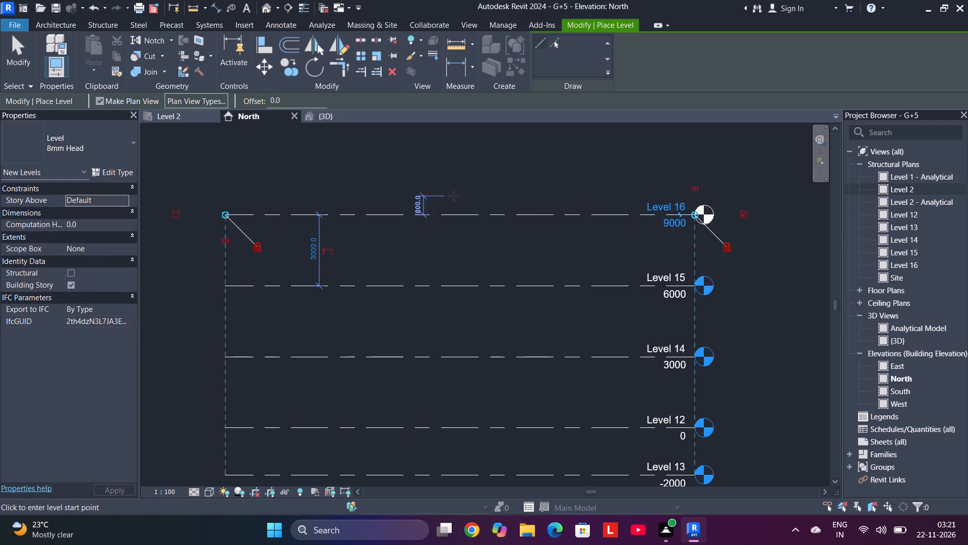
middle_drag(453, 196, 445, 310)
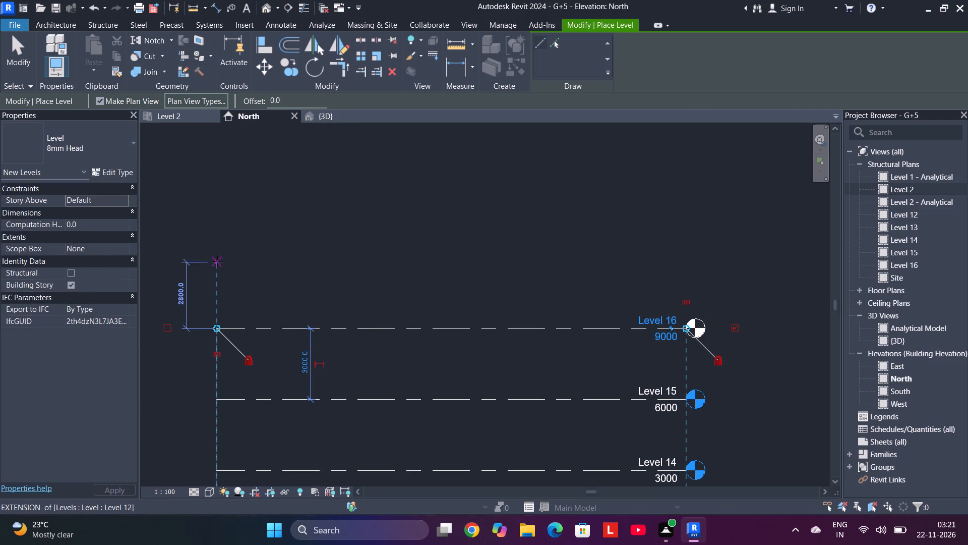
click(218, 258)
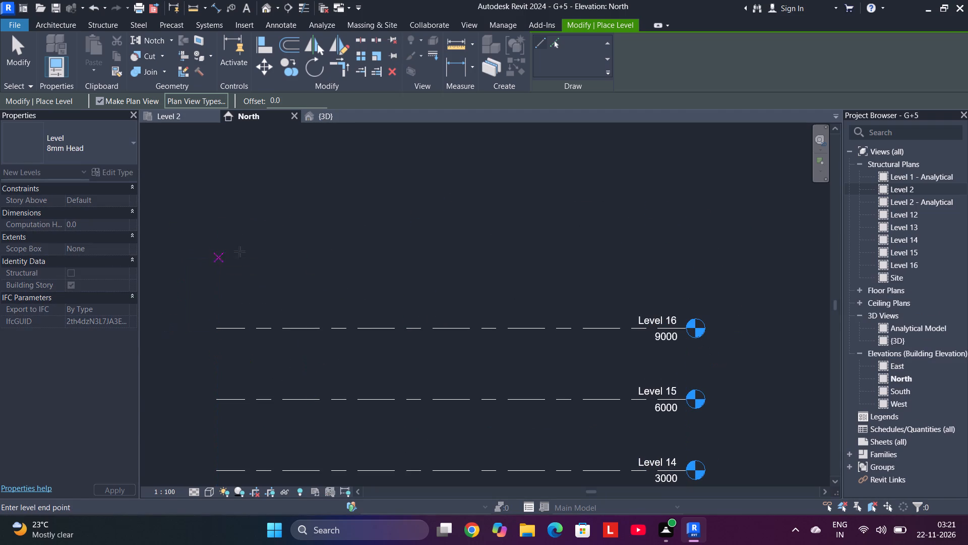
click(689, 271)
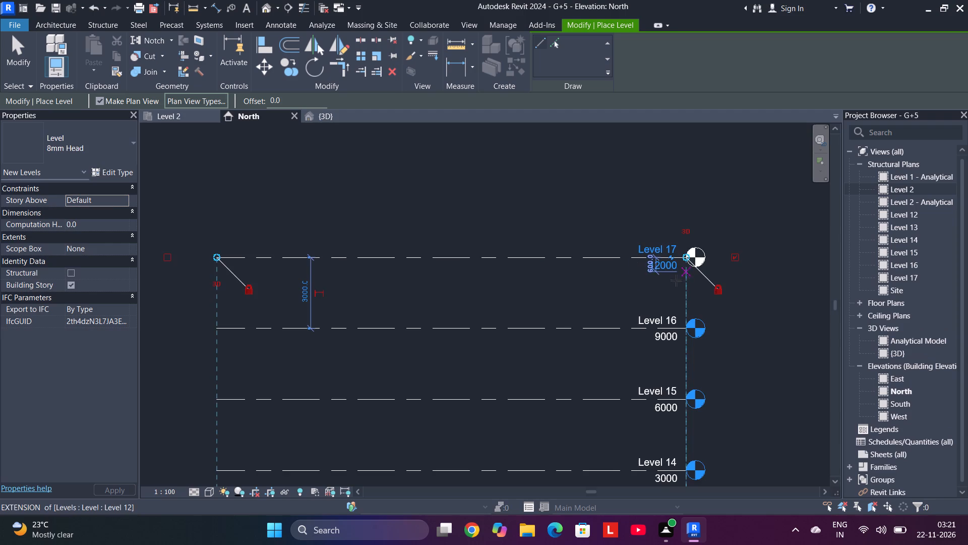
Draw two more aligned level lines at elevations 15000 and 18000 mm, and finish placing levels.
scroll(364, 302, down, 2)
middle_drag(364, 302, 372, 208)
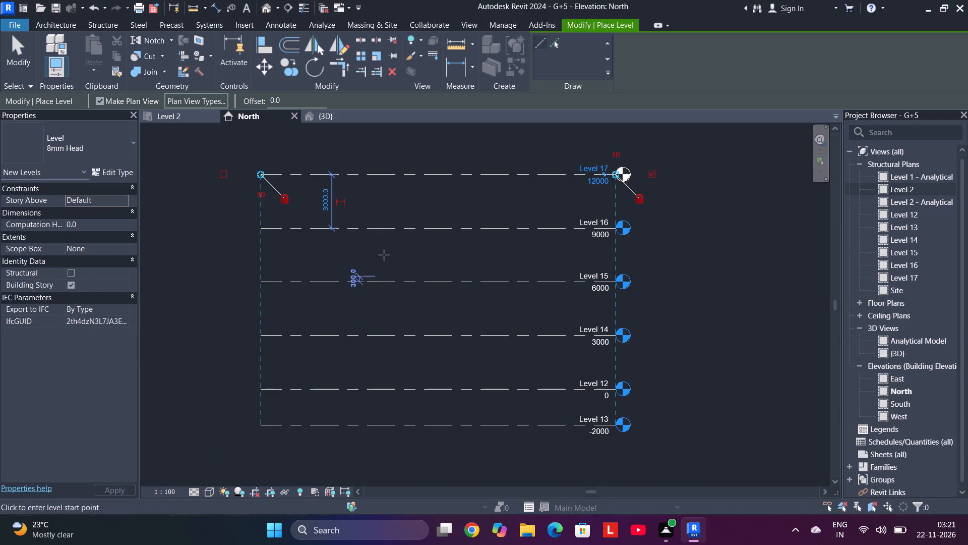
middle_drag(388, 185, 396, 323)
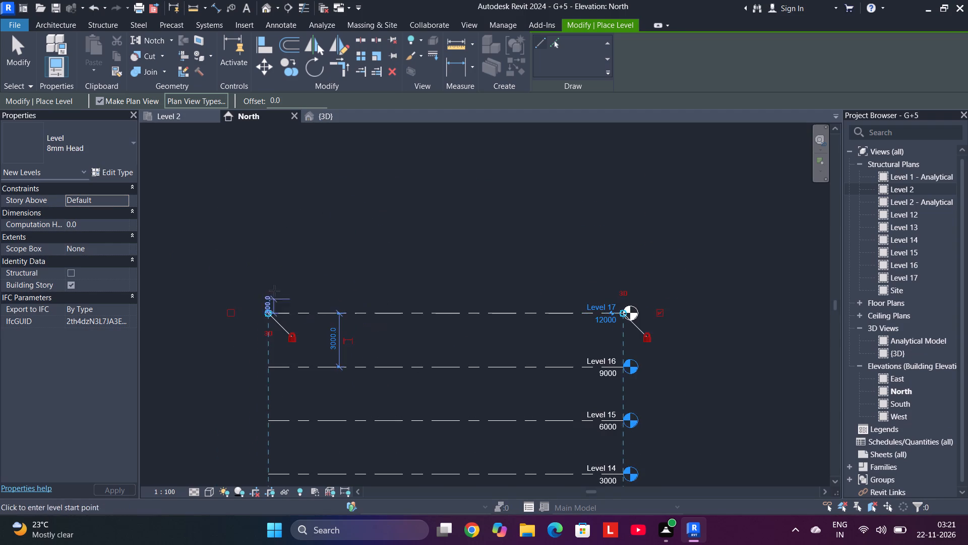
scroll(274, 291, up, 5)
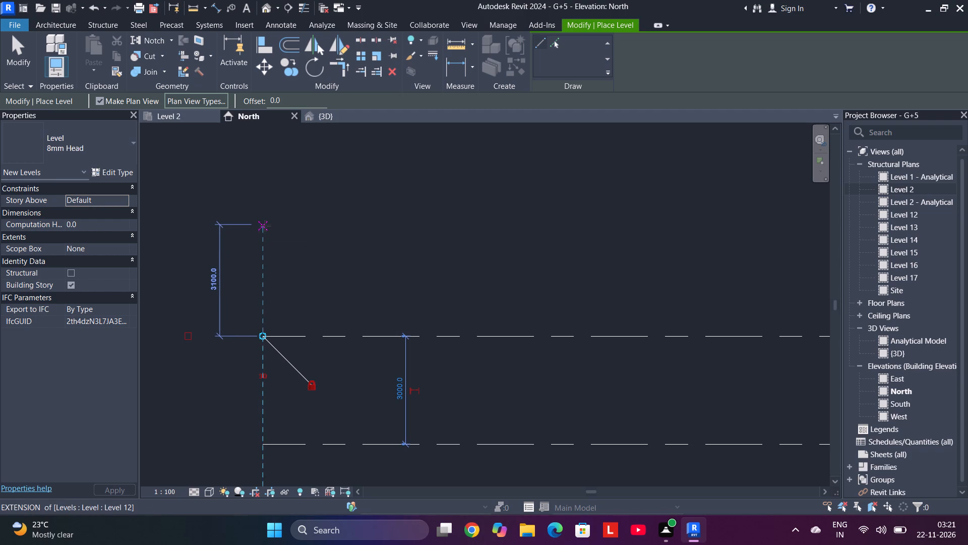
click(263, 228)
middle_drag(587, 228, 310, 228)
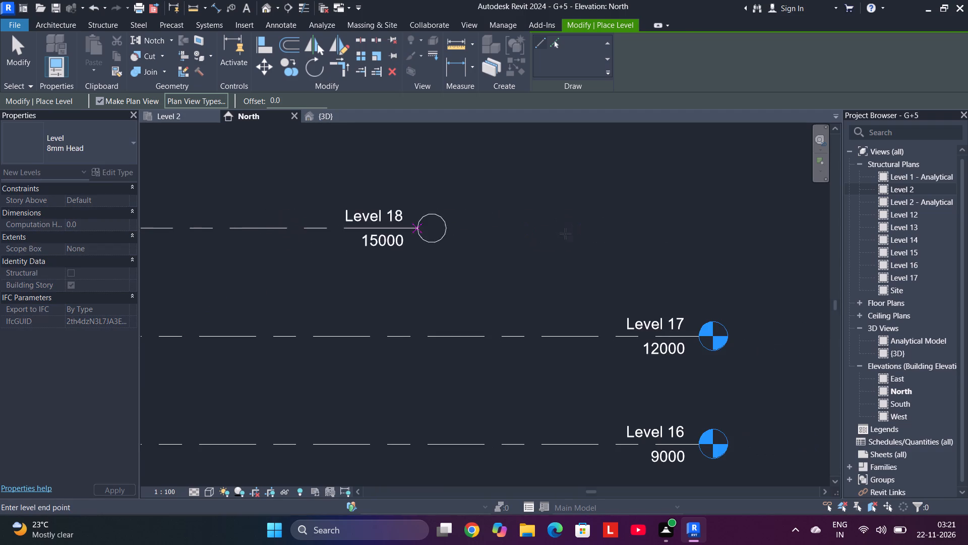
click(702, 233)
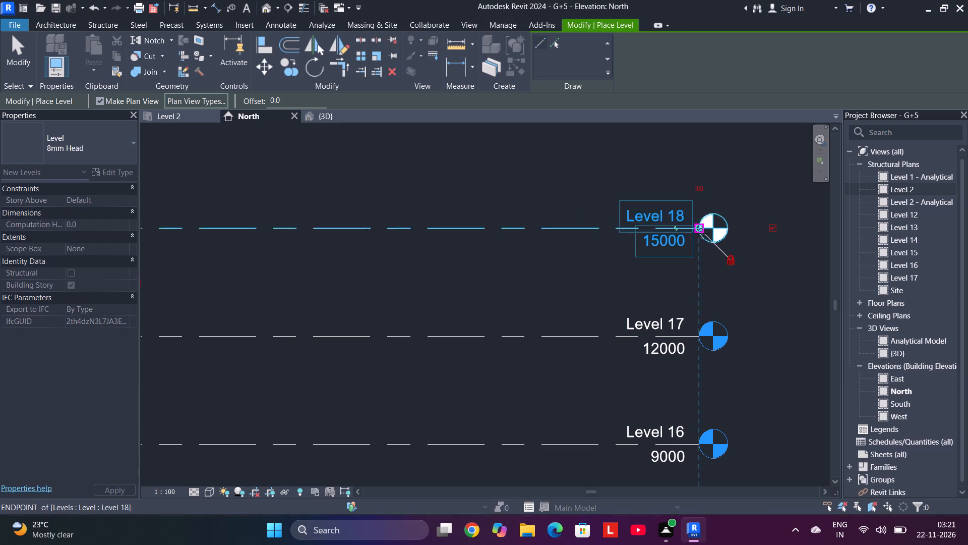
middle_drag(465, 206, 717, 303)
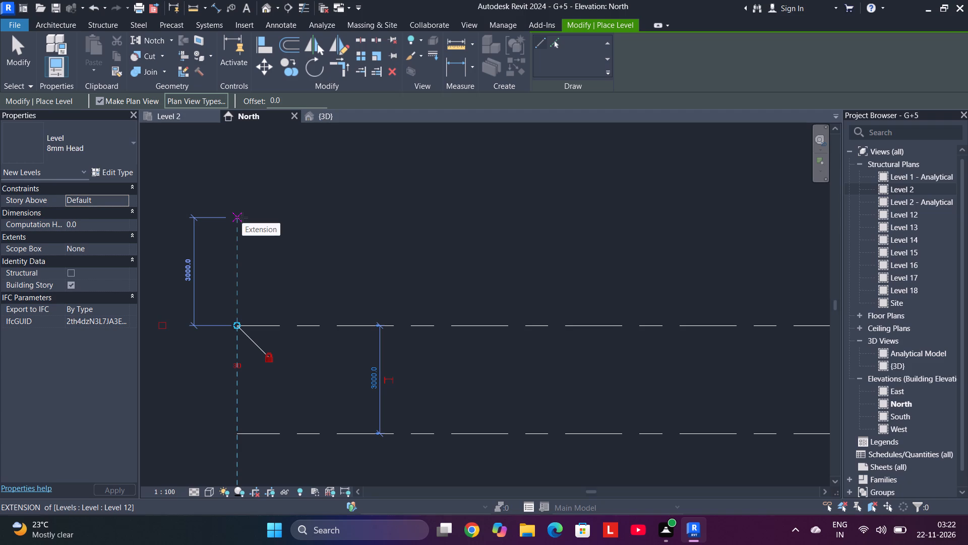
click(242, 217)
middle_drag(657, 248, 306, 260)
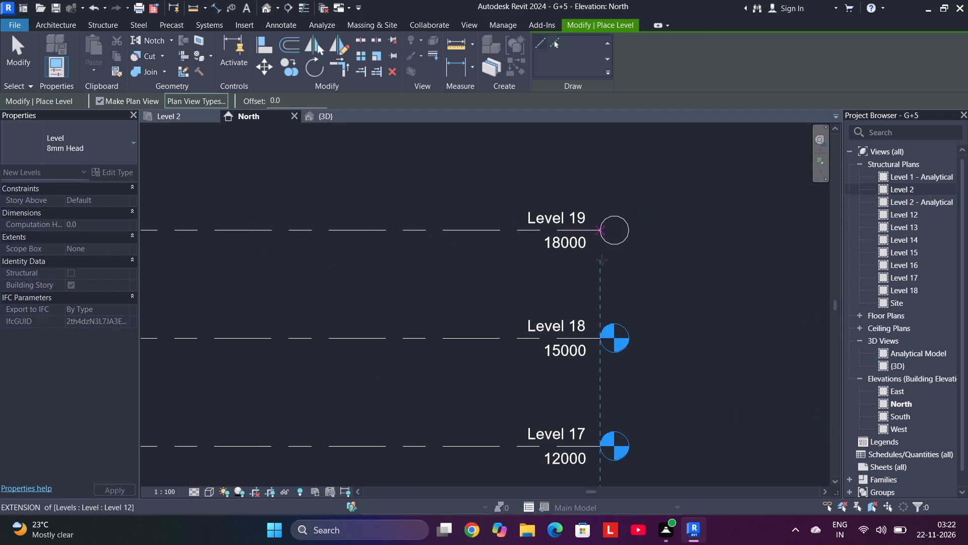
click(602, 260)
key(Escape)
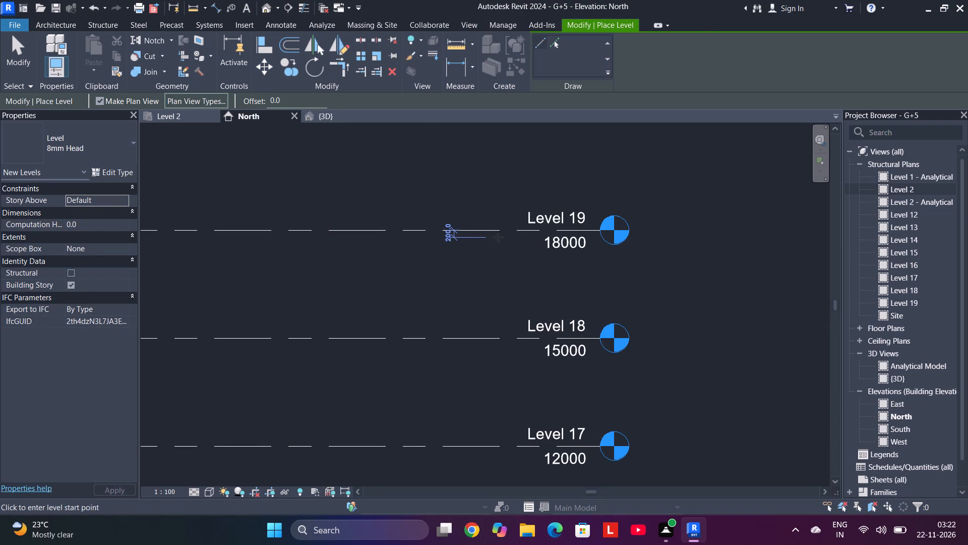
scroll(596, 285, down, 8)
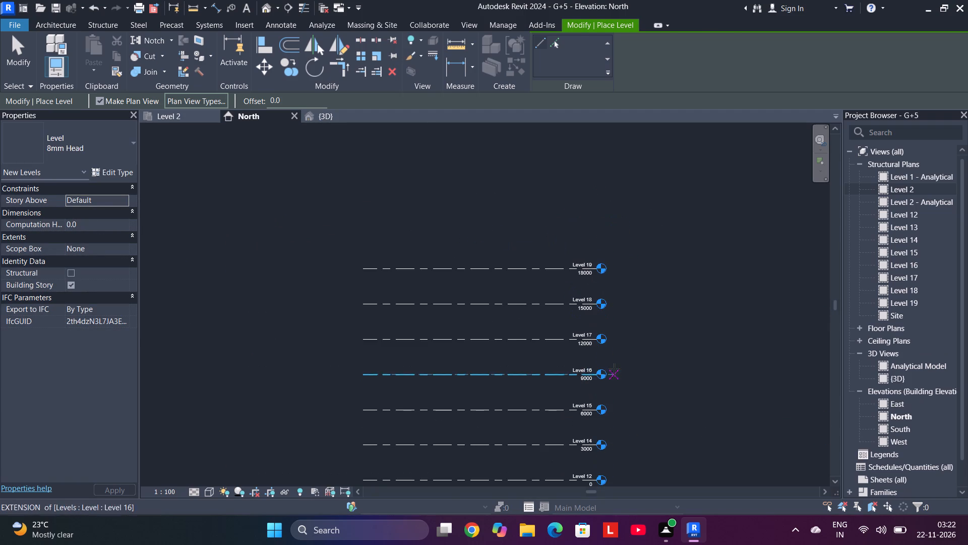
key(Escape)
Rename the lowest level, at -2000 mm, as T.O.F.
middle_drag(626, 423, 614, 328)
scroll(577, 385, up, 5)
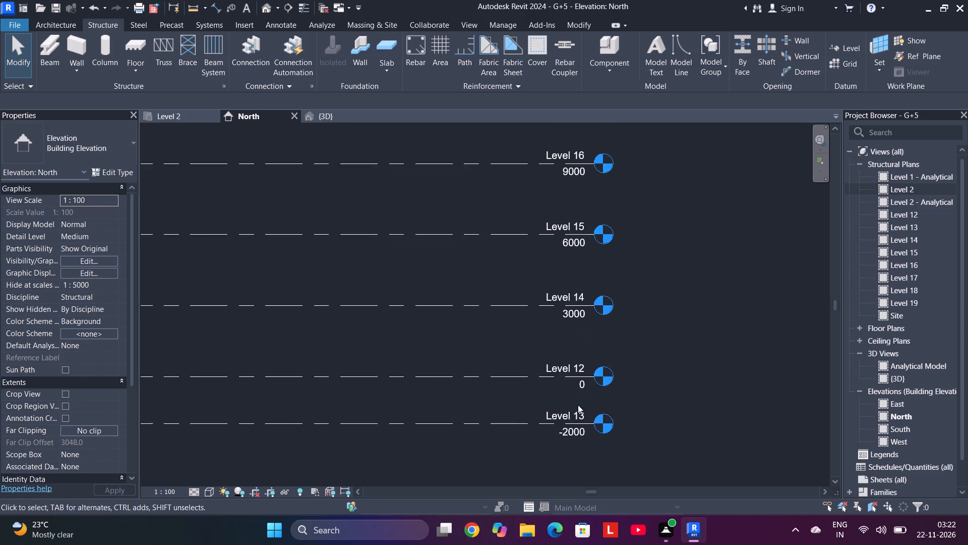
scroll(577, 413, up, 6)
double_click(577, 411)
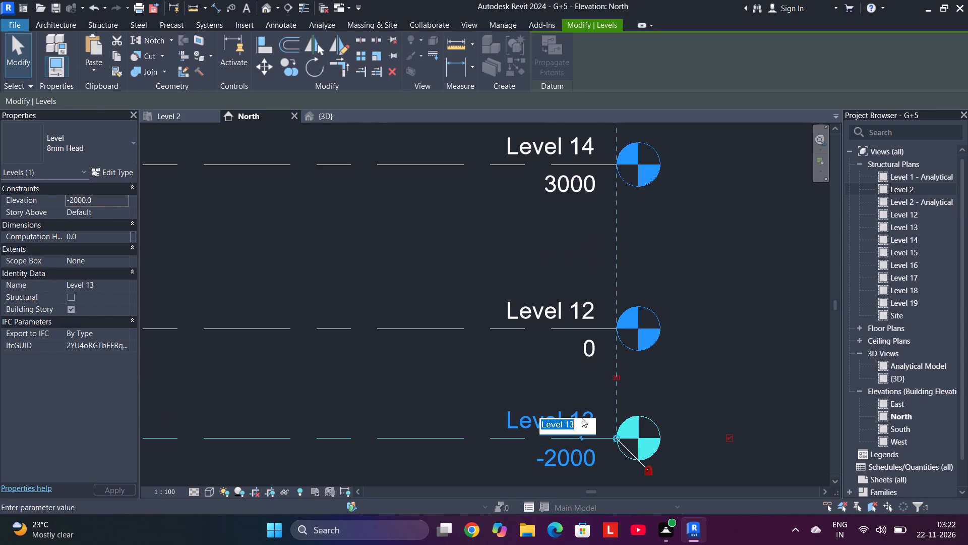
key(BackSpace)
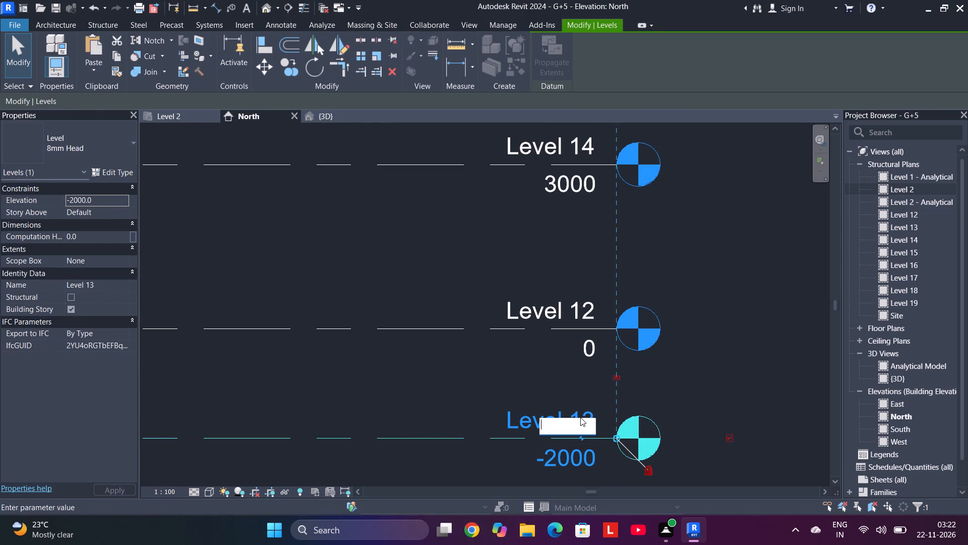
text(T.P)
key(BackSpace)
key(o)
text(.F)
key(Return)
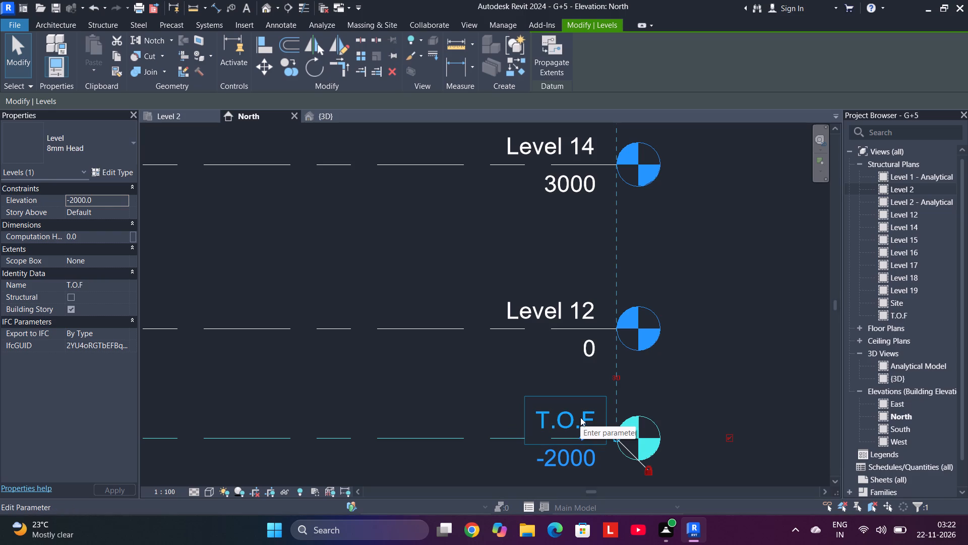
Rename the level at elevation 0 as P.L.
click(587, 306)
click(587, 306)
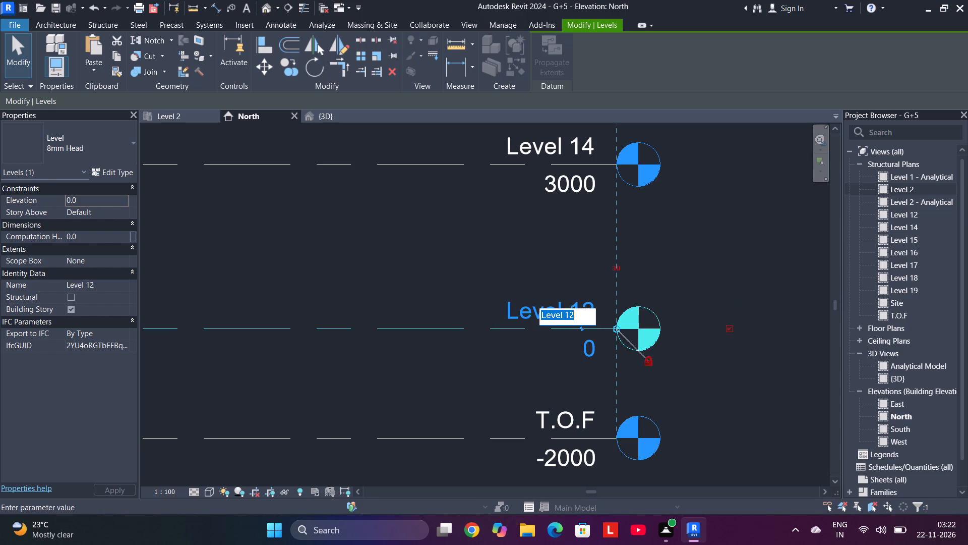
click(583, 319)
drag(583, 318, 534, 317)
key(p)
text(.L)
key(Return)
Rename the level at elevation 3000, directly above P.L, as 1ST FLOOR.
middle_drag(546, 239, 527, 368)
click(537, 265)
click(568, 275)
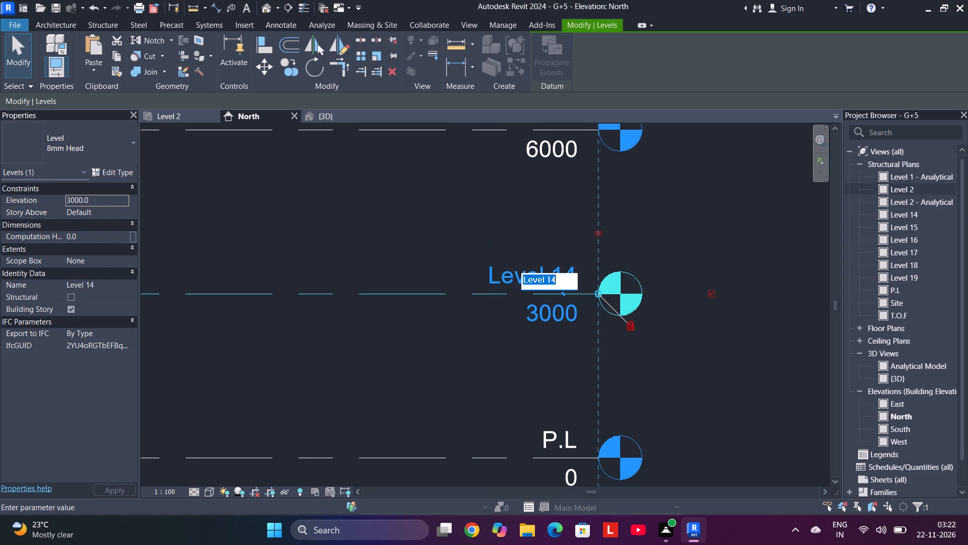
drag(559, 279, 512, 287)
text(2ST FLOOR)
key(Left)
key(Left)
key(Left)
key(Left)
key(Left)
key(Left)
key(Left)
key(Left)
key(BackSpace)
key(1)
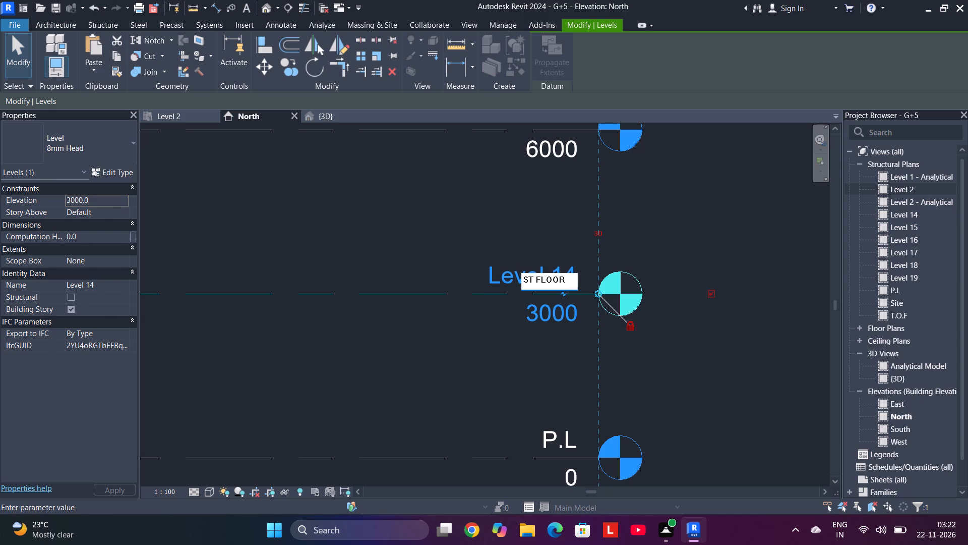
key(Return)
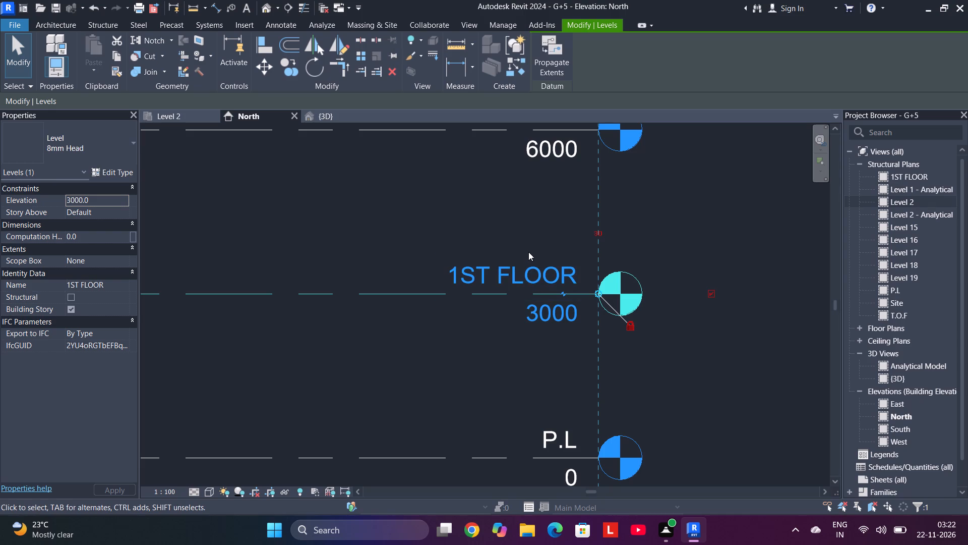
Rename the level at elevation 6000, above 1ST FLOOR, as 2ND FLOOR.
middle_drag(541, 237, 553, 328)
double_click(557, 202)
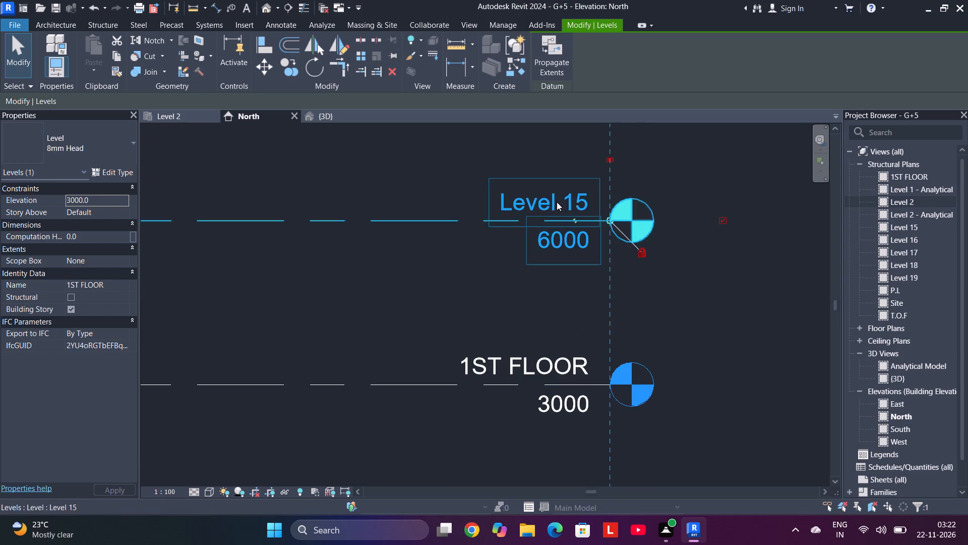
drag(575, 198, 518, 209)
click(552, 207)
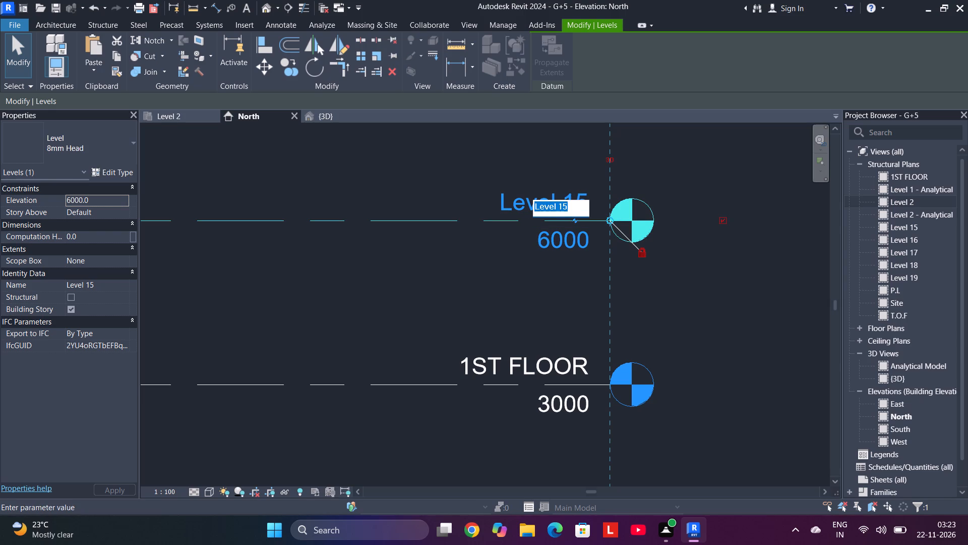
key(BackSpace)
key(2)
text(ND FLOOR)
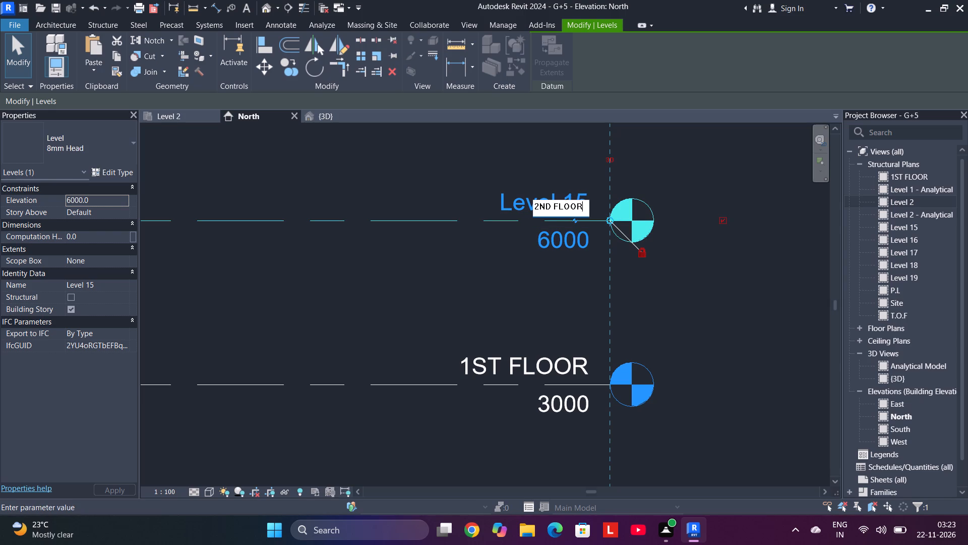
key(space)
key(BackSpace)
click(534, 248)
Rename the level at elevation 9000, above 2ND FLOOR, as 3RD FLOOR.
middle_drag(537, 253, 543, 435)
double_click(544, 212)
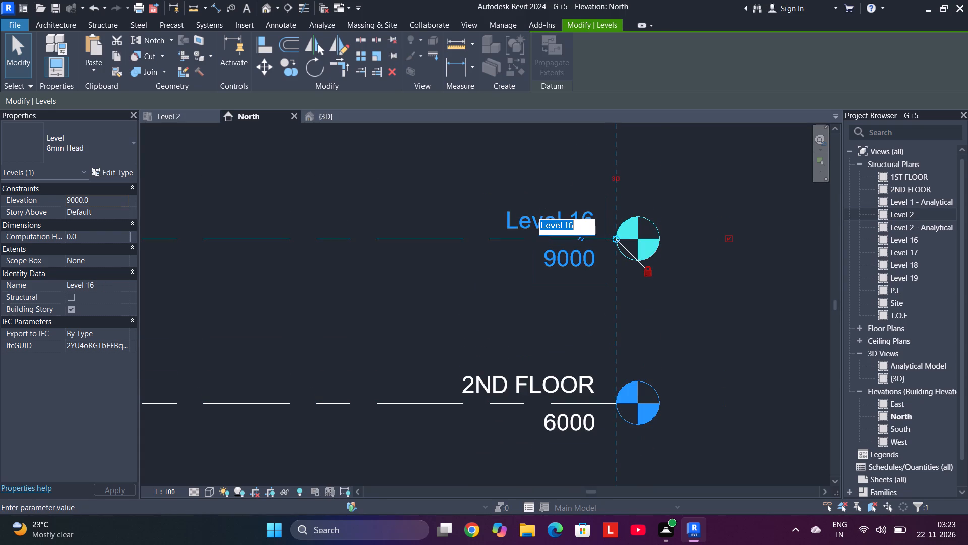
drag(577, 226, 509, 232)
text(3RD FLOOR)
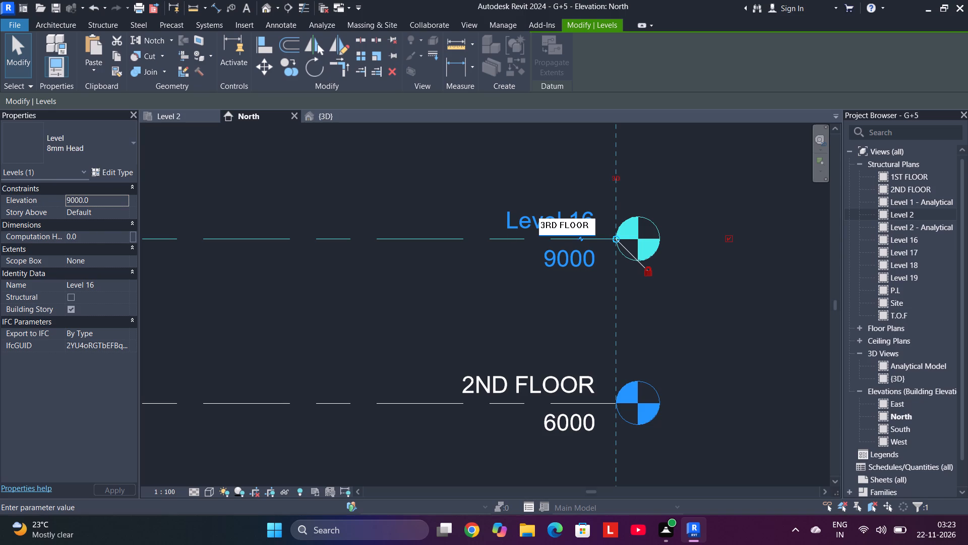
click(493, 298)
Rename the level at elevation 12000, above 3RD FLOOR, as 4TH FLOOR.
middle_drag(521, 202, 520, 392)
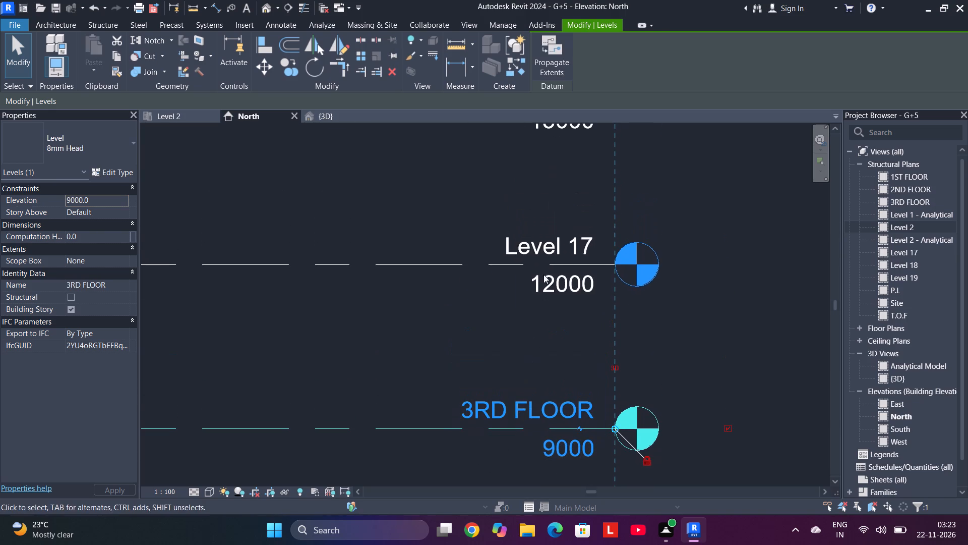
click(551, 236)
click(552, 236)
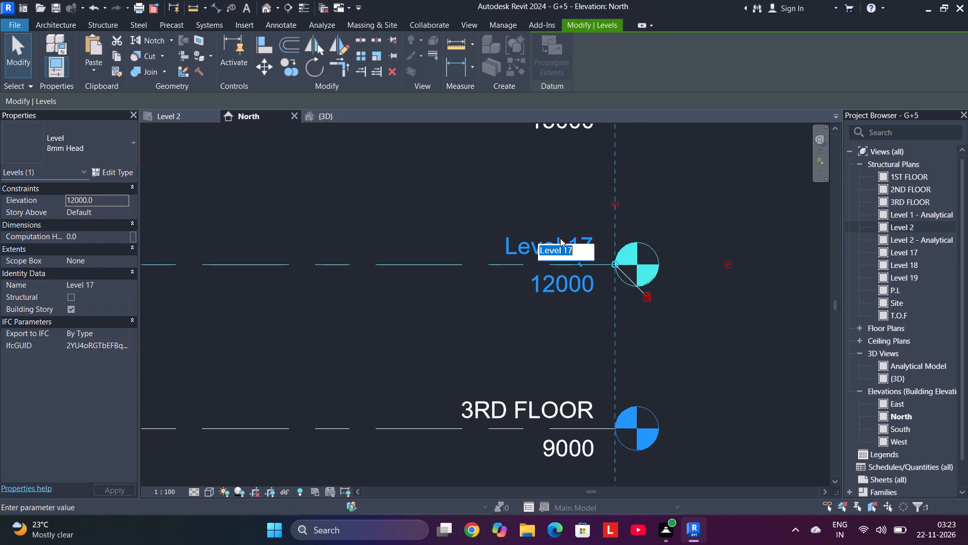
drag(574, 249, 487, 252)
text(4RT)
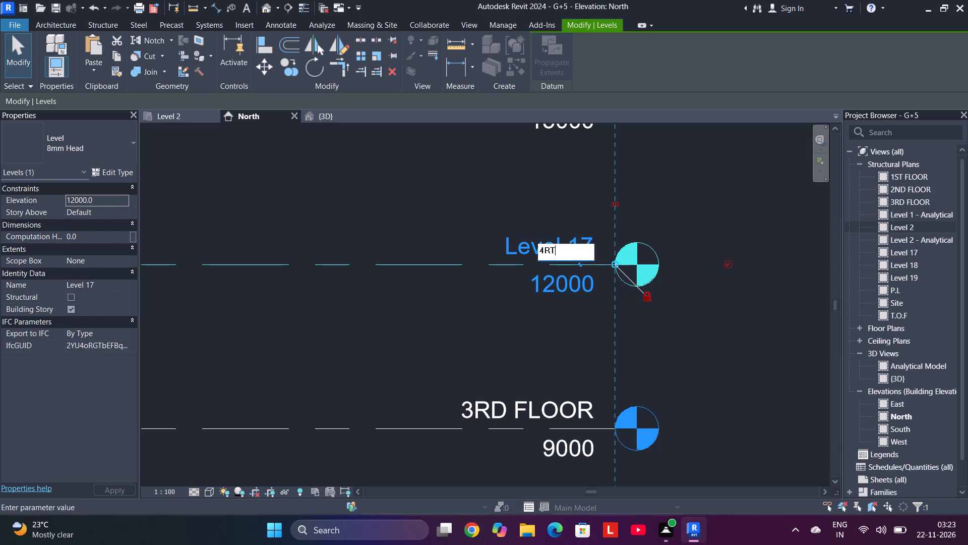
key(BackSpace)
key(BackSpace)
text(TH)
key(space)
text(FLOO)
key(r)
click(447, 192)
Rename the level at elevation 15000, above 4TH FLOOR, as 5TH FLOOR.
middle_drag(456, 195, 469, 332)
middle_click(469, 332)
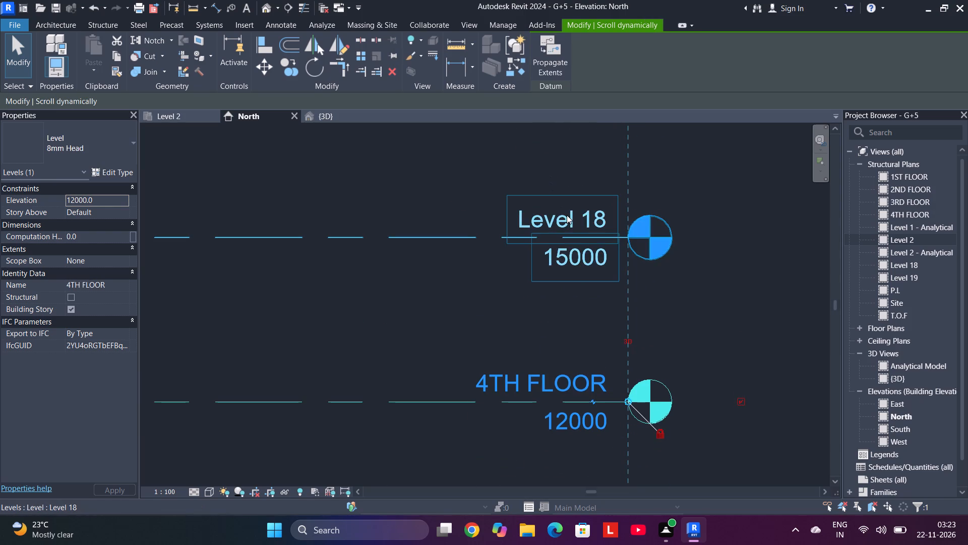
double_click(567, 213)
drag(592, 222, 535, 230)
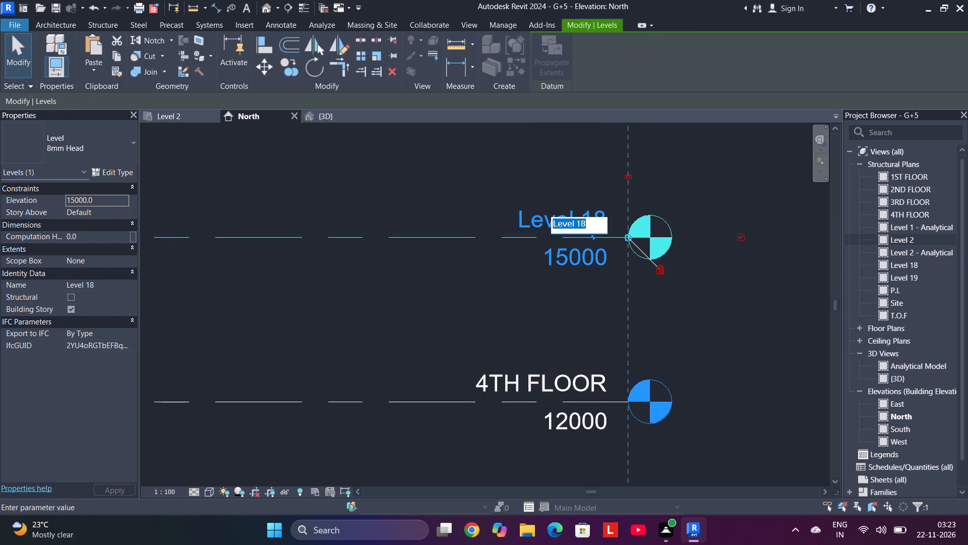
drag(535, 230, 534, 230)
key(5)
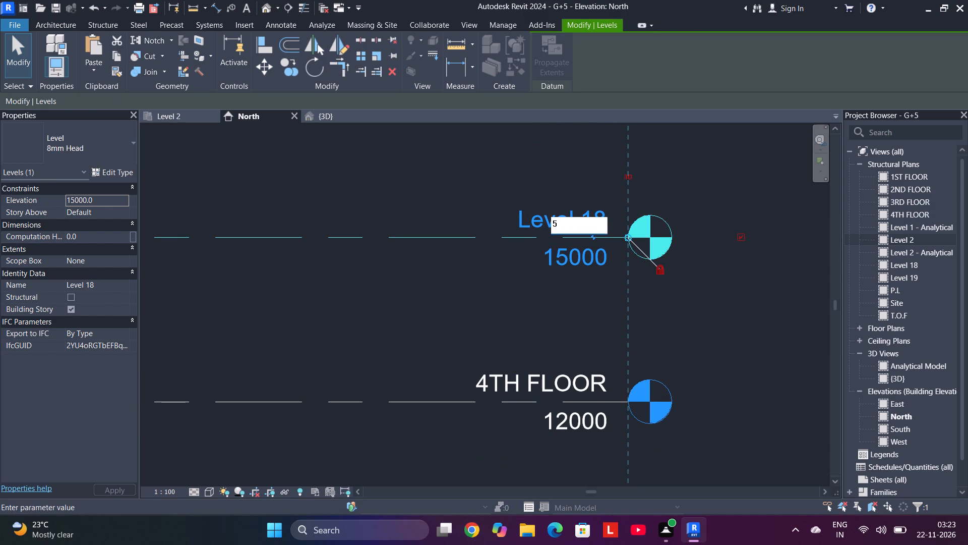
text(TH FLOOR)
click(465, 303)
Rename the topmost level, at elevation 18000, as TERRACE and clear the level selection.
middle_drag(503, 246, 509, 385)
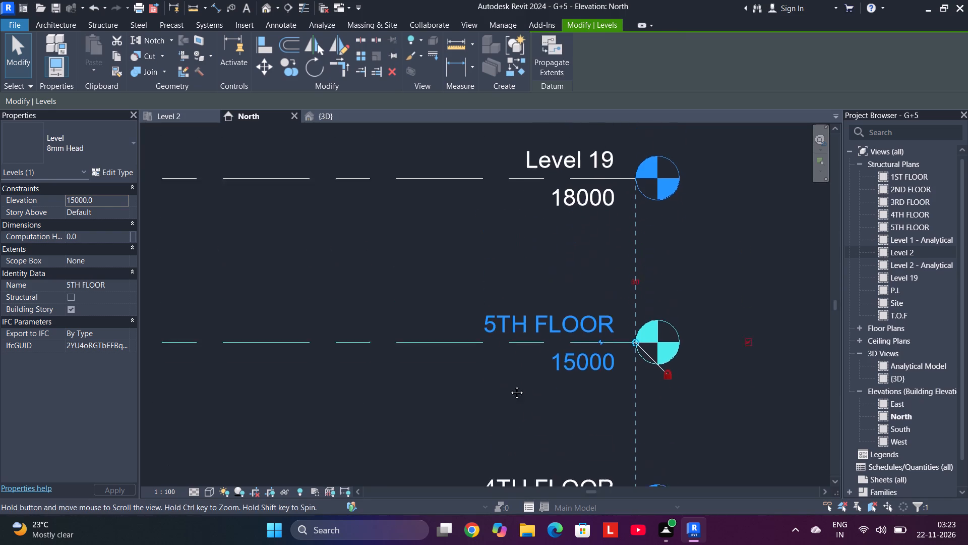
middle_drag(509, 385, 506, 430)
click(567, 238)
click(589, 235)
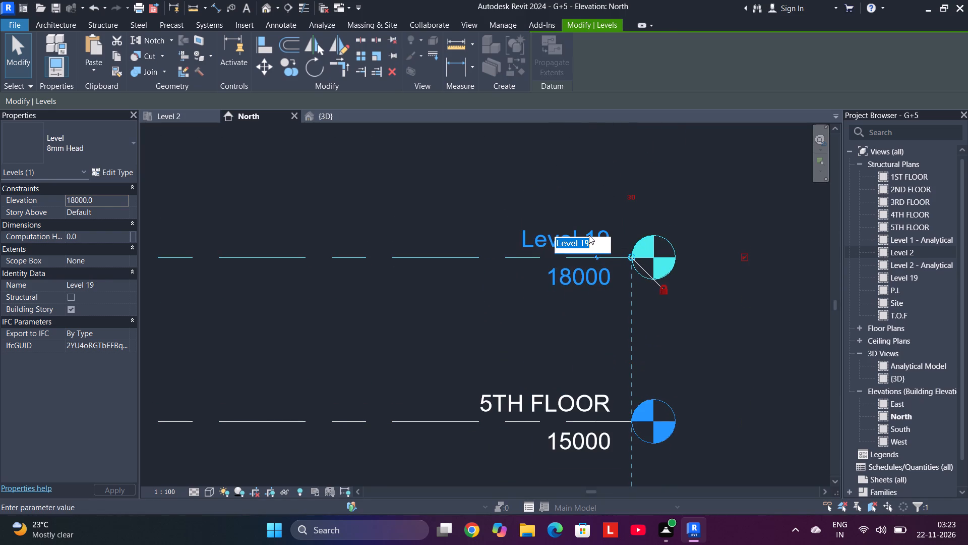
drag(592, 241, 548, 246)
key(t)
text(ERRA)
text(CE)
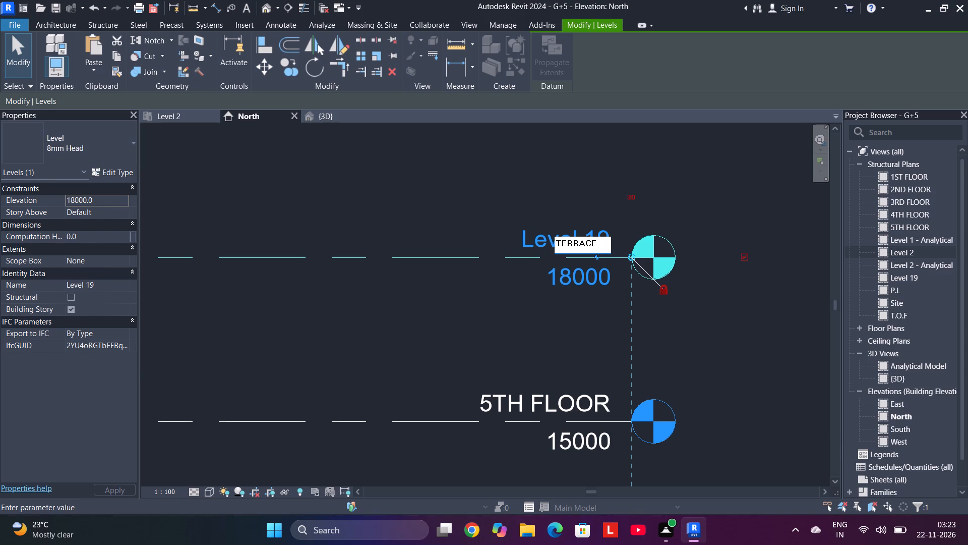
key(Return)
scroll(549, 248, down, 2)
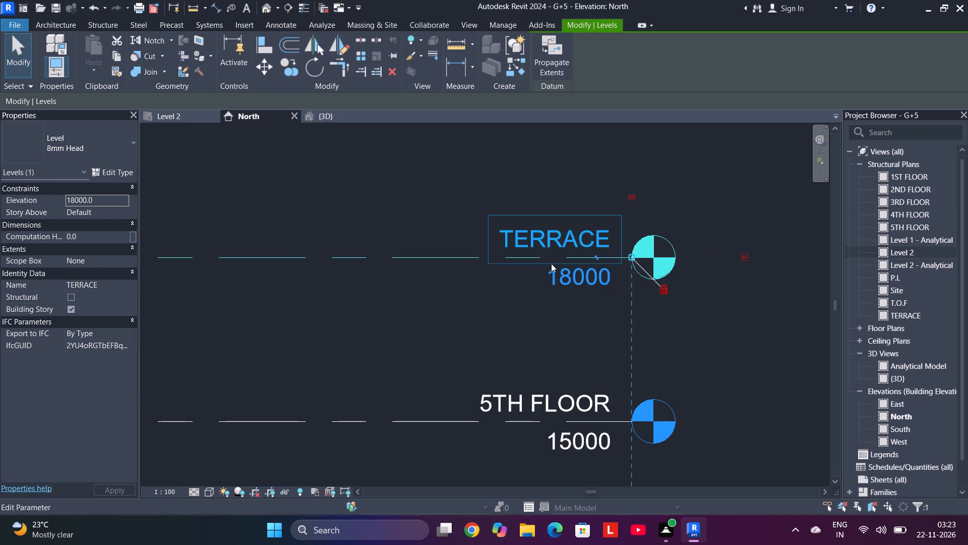
scroll(551, 263, down, 3)
scroll(554, 317, down, 5)
middle_drag(674, 403, 673, 287)
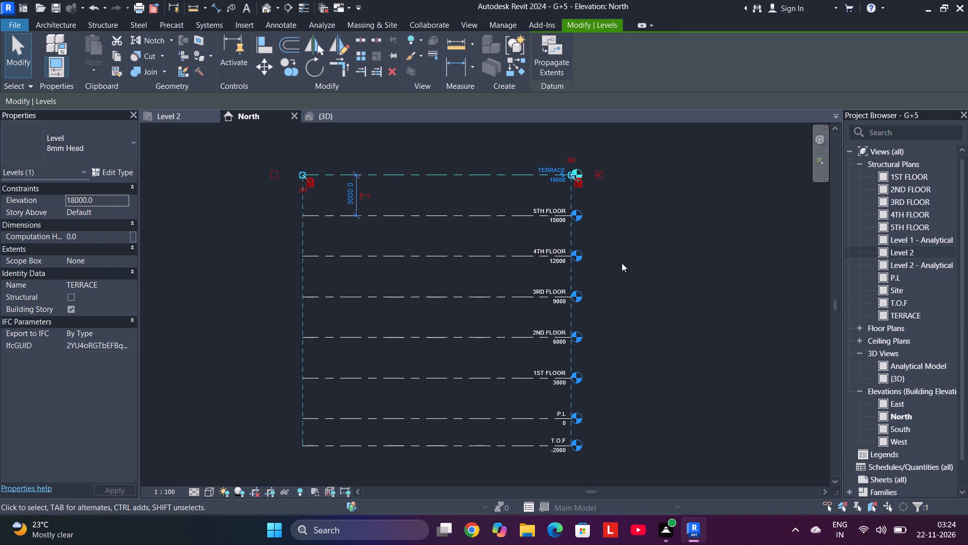
key(Escape)
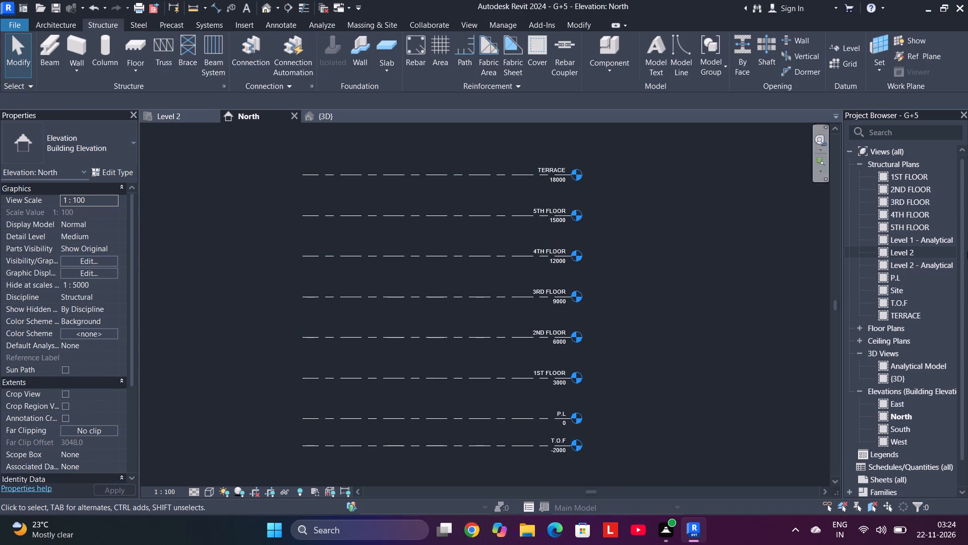
Switch from the North elevation to the Level 2 structural plan containing the imported foundation drawing.
click(919, 255)
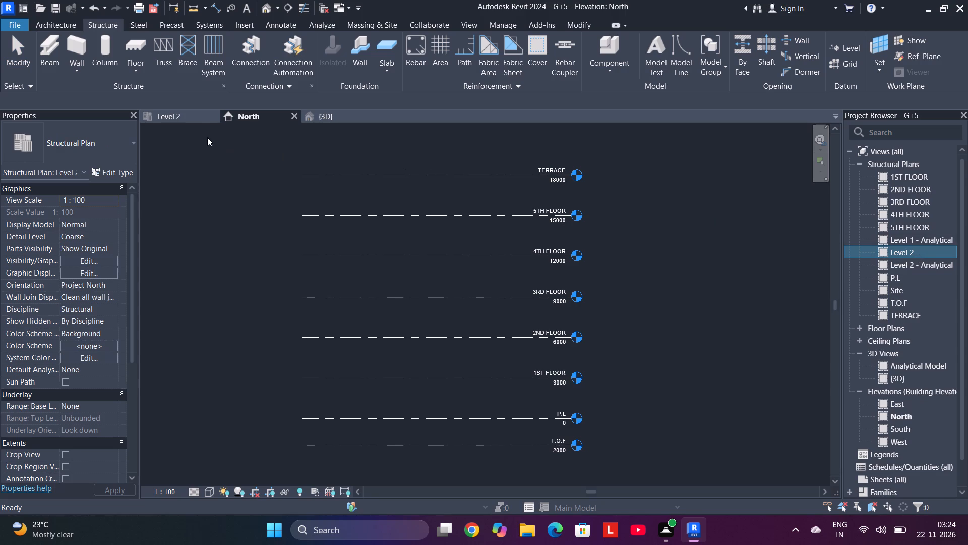
click(194, 116)
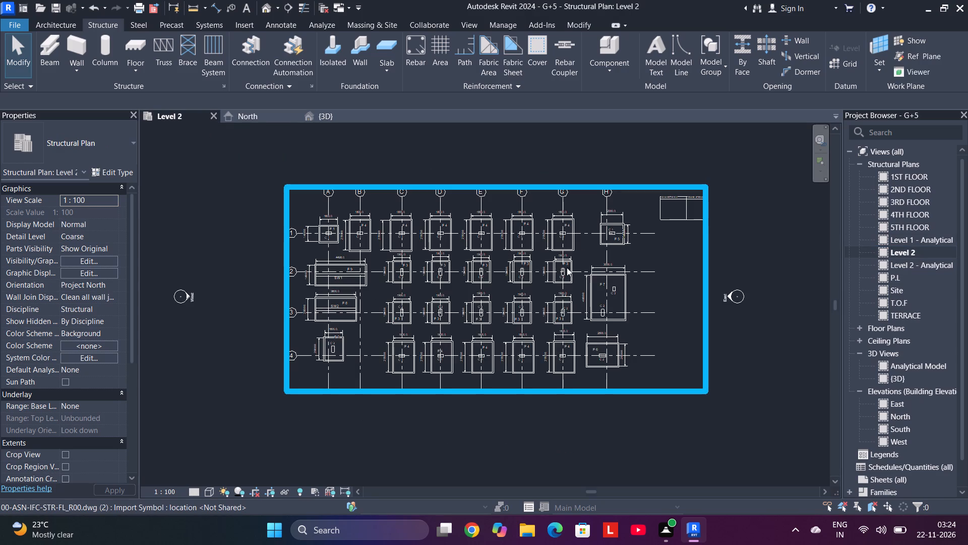
Open the T.O.F structural plan from the Level 2 plan.
scroll(607, 287, down, 3)
scroll(607, 287, up, 1)
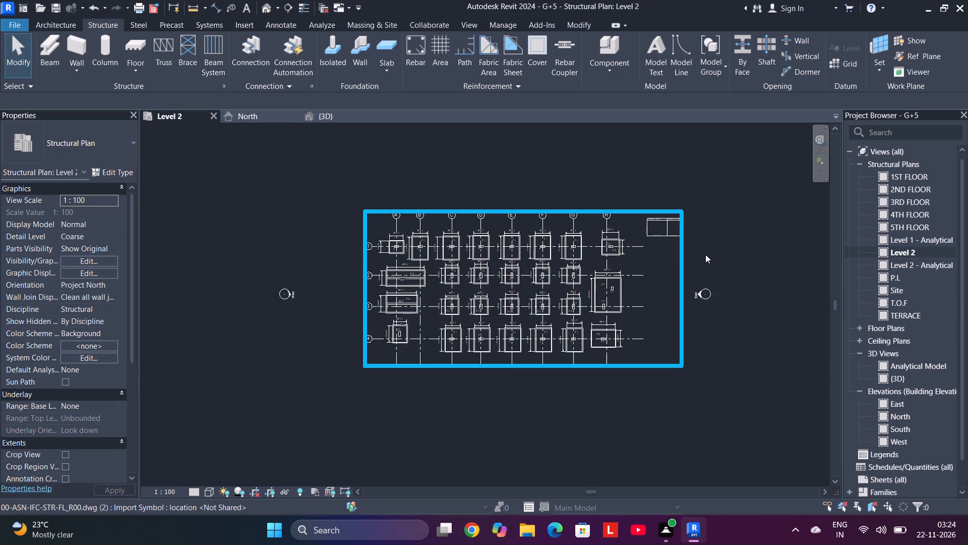
click(912, 252)
click(912, 252)
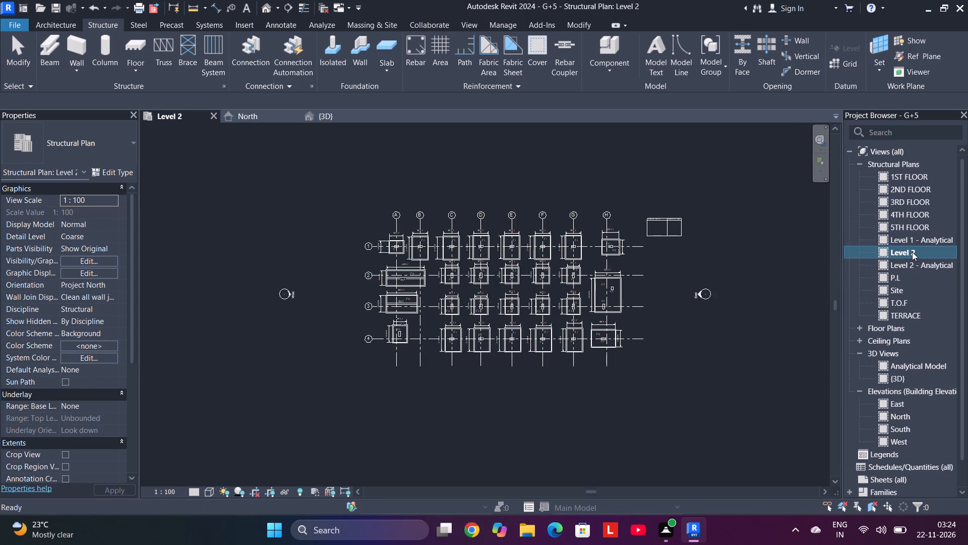
click(904, 302)
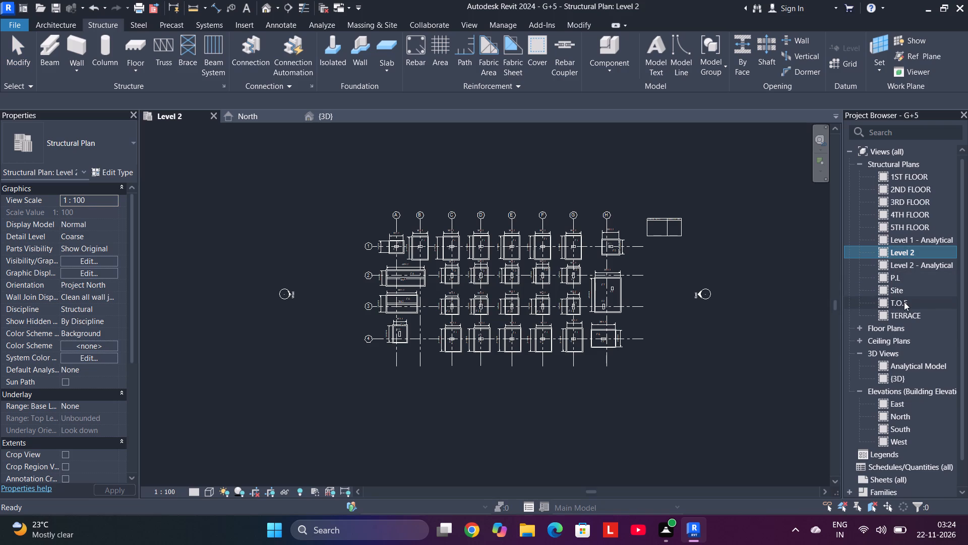
double_click(903, 304)
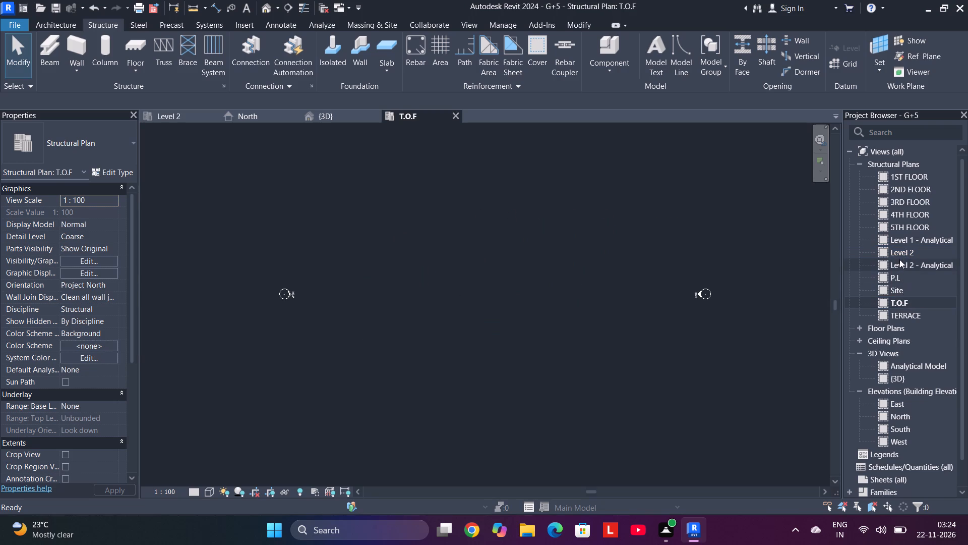
Delete the Level 2 structural plan view from the project.
click(905, 250)
click(917, 252)
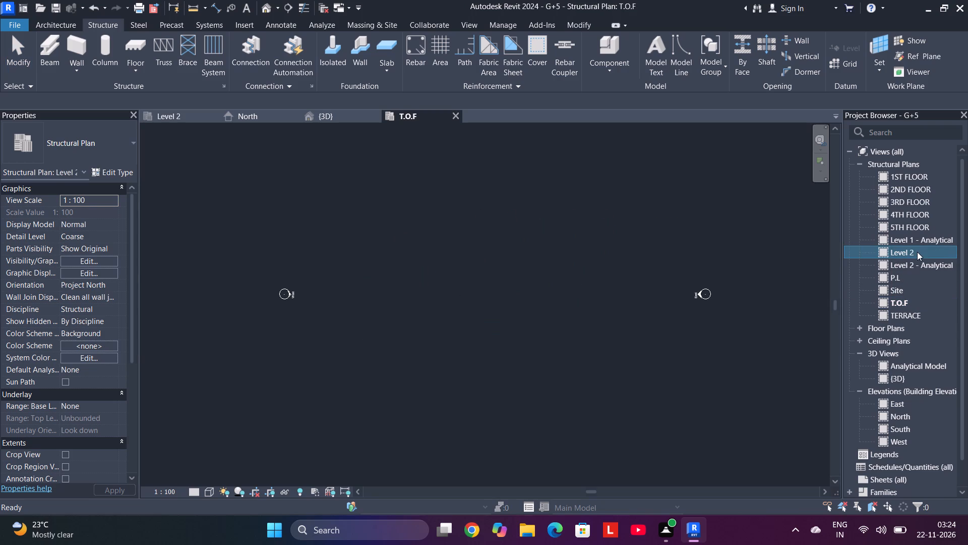
right_click(906, 255)
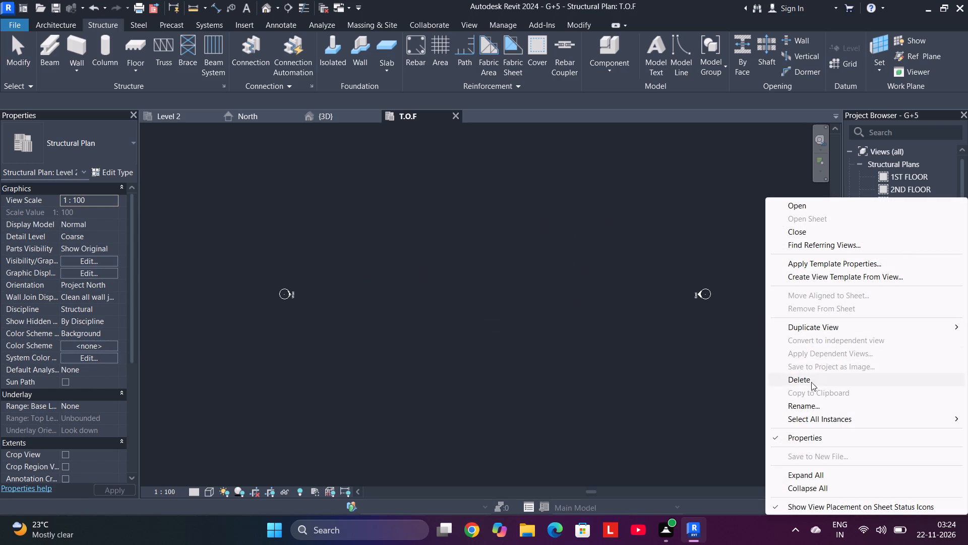
click(814, 380)
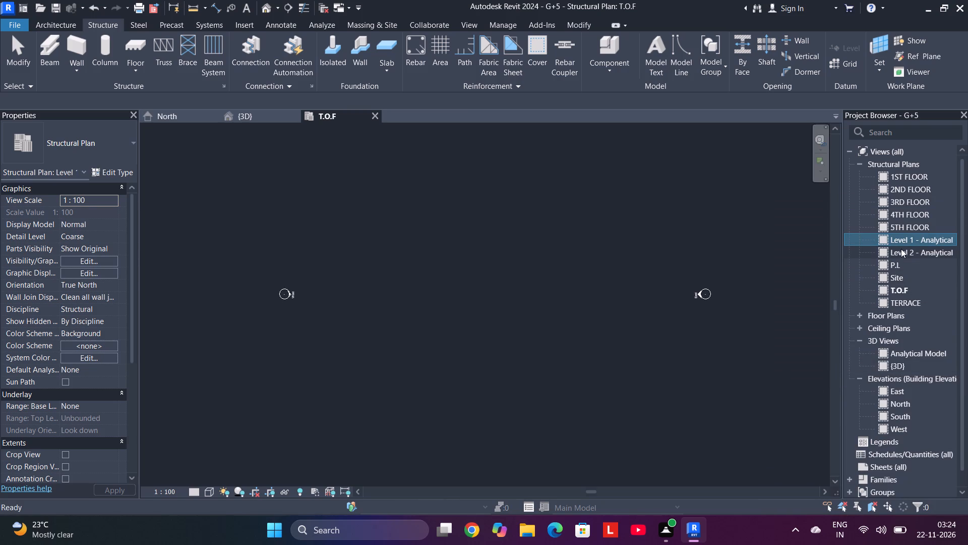
Link the CAD file 00-ASN-IFC-STR-FL_R00 as a new instance and place it between the elevation markers of the T.O.F plan.
drag(906, 238, 909, 277)
drag(909, 277, 909, 277)
click(905, 295)
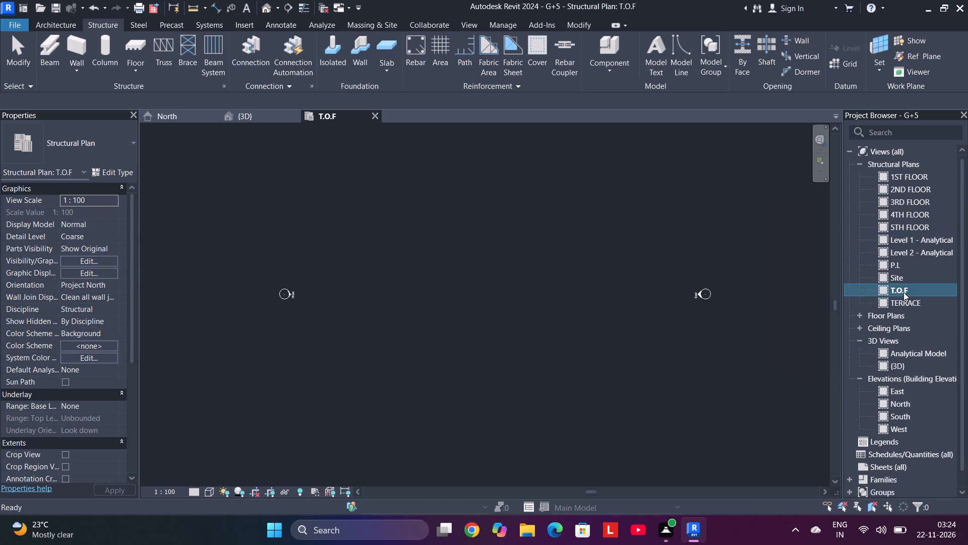
scroll(299, 234, down, 4)
scroll(355, 246, up, 1)
middle_drag(356, 246, 371, 275)
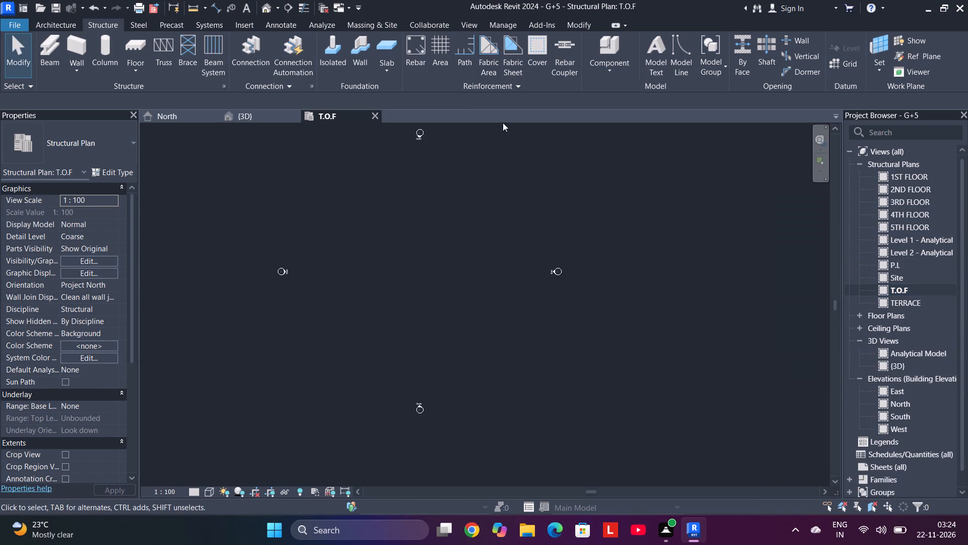
click(251, 26)
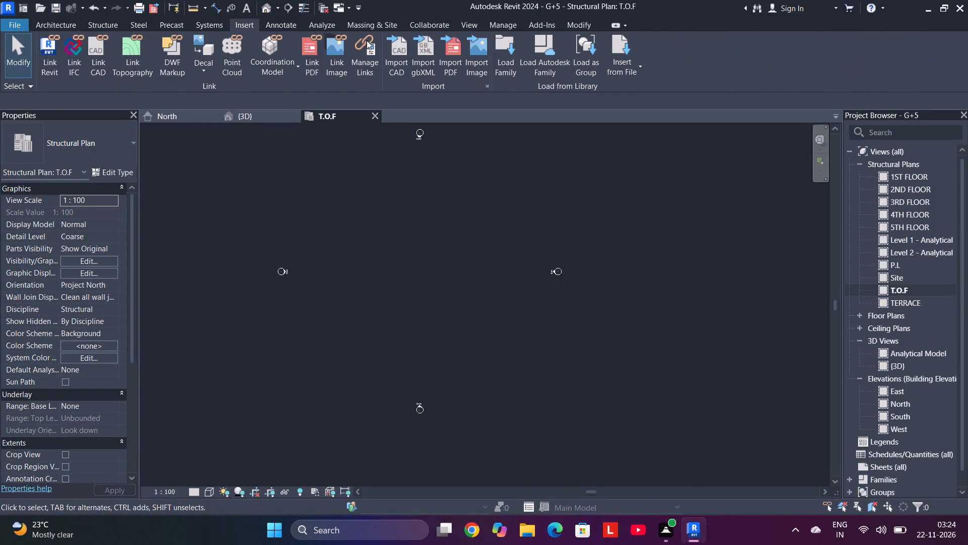
click(97, 51)
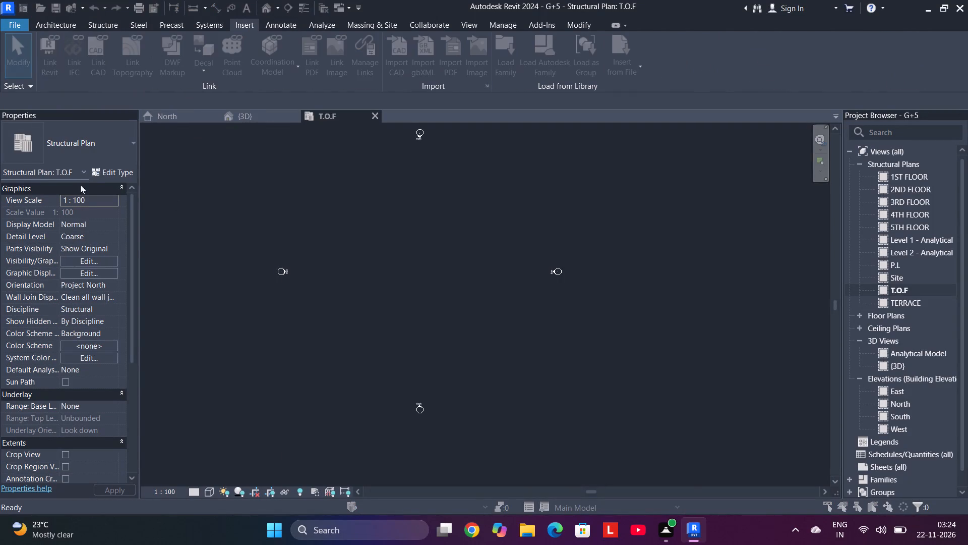
click(349, 136)
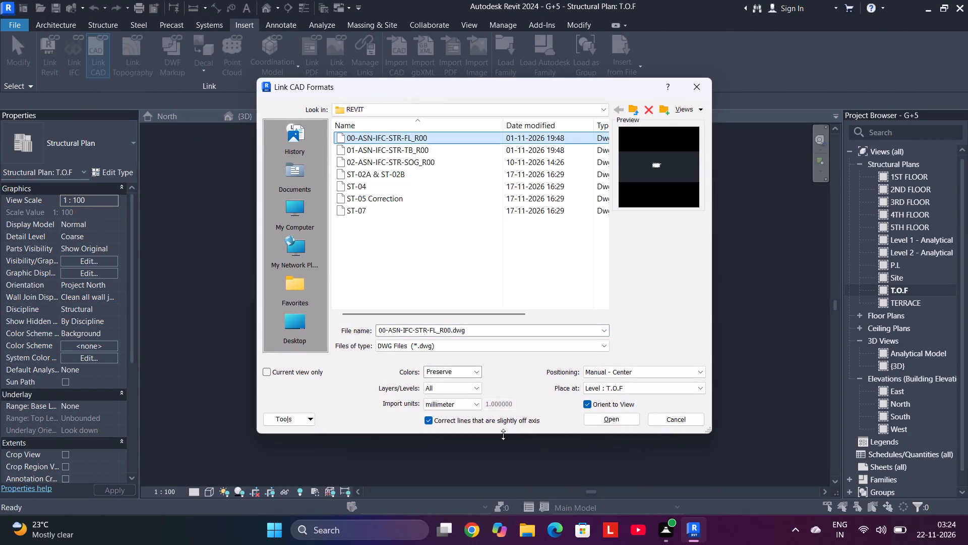
click(614, 414)
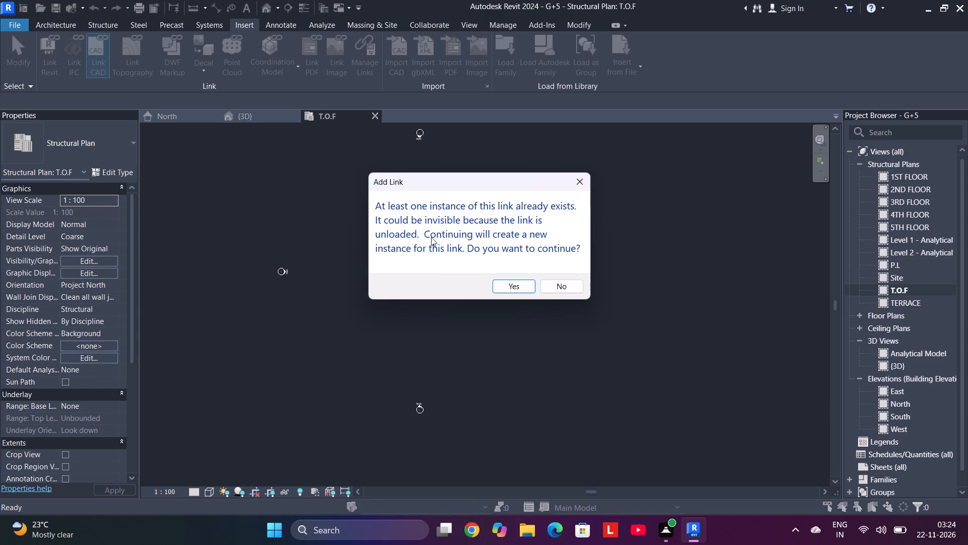
click(518, 286)
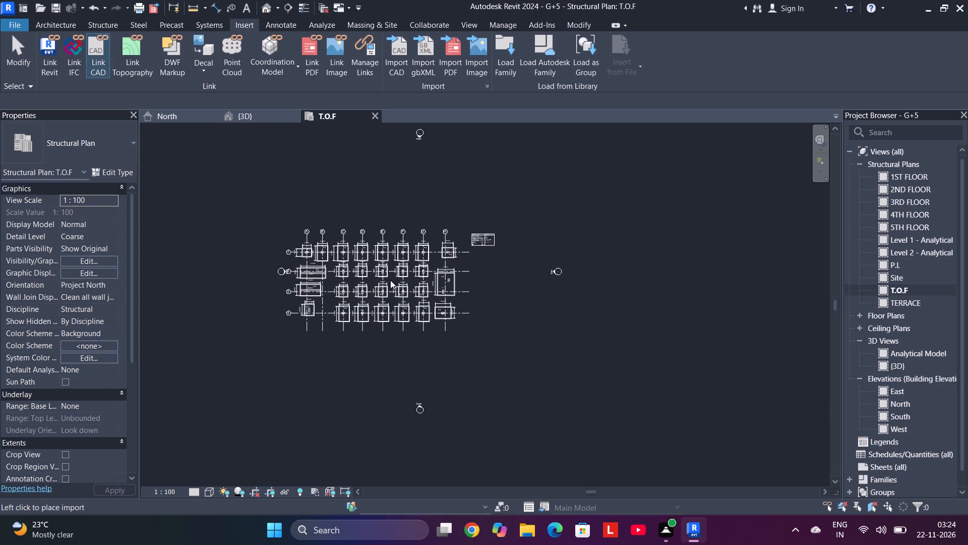
click(434, 270)
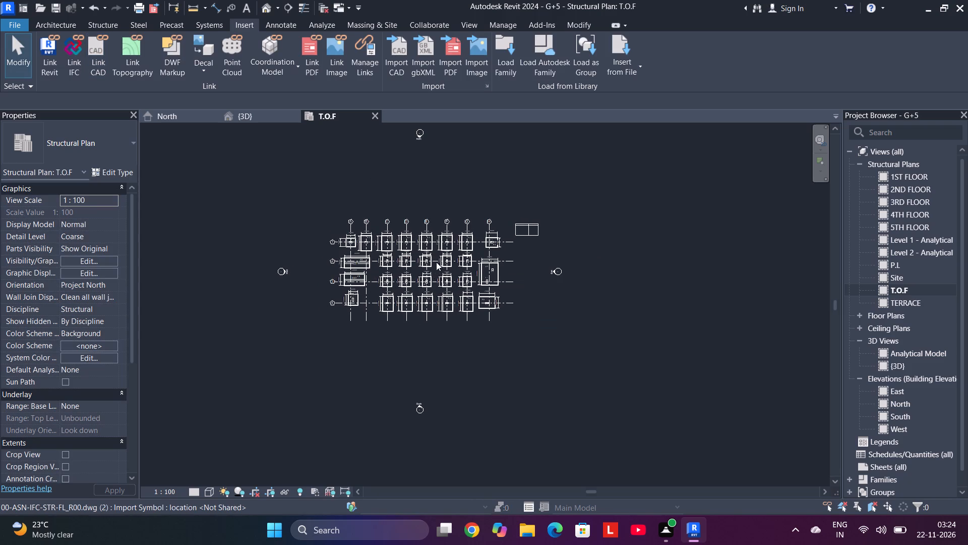
scroll(402, 260, up, 10)
middle_drag(399, 260, 429, 302)
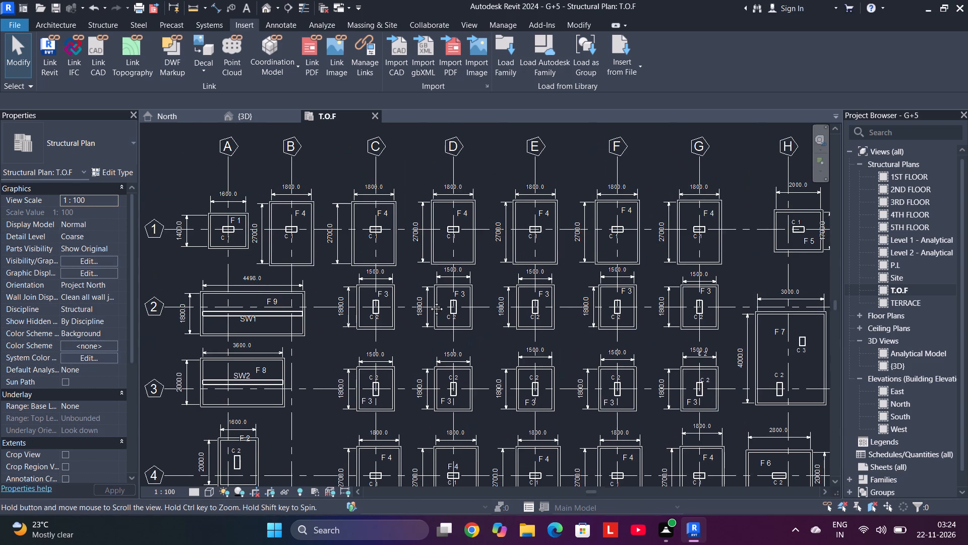
key(Escape)
key(Escape)
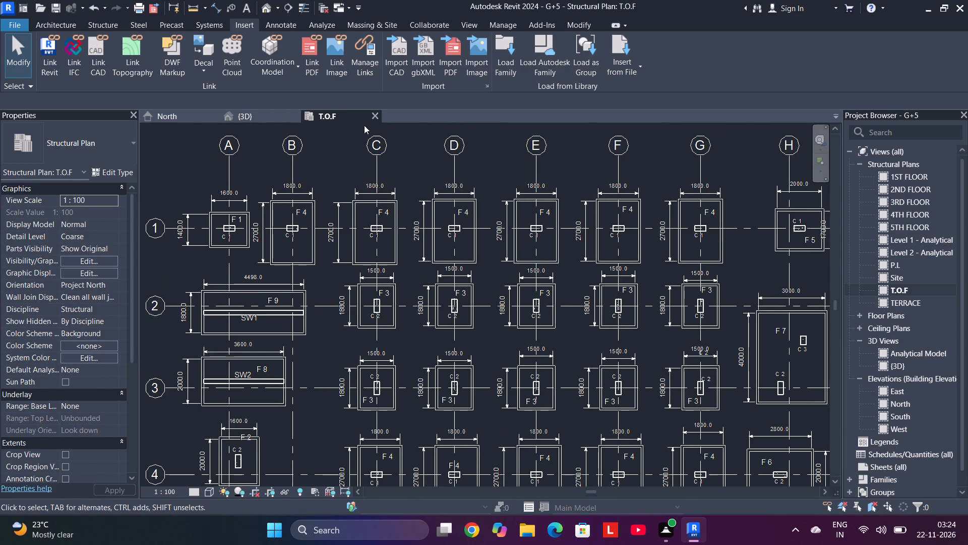
Examine the linked foundation drawings and how they sit on the levels in the 3D view, and close that view.
click(263, 118)
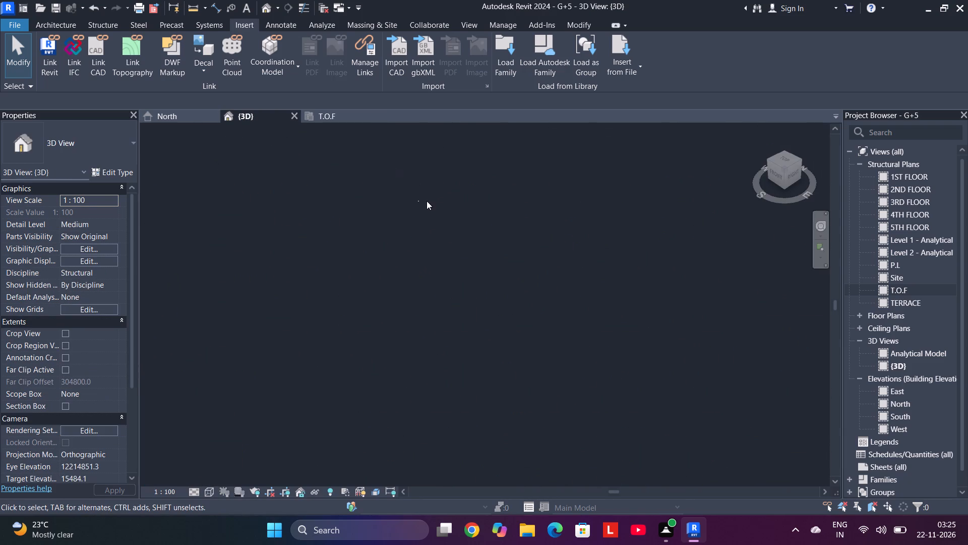
scroll(427, 201, up, 10)
scroll(410, 201, up, 17)
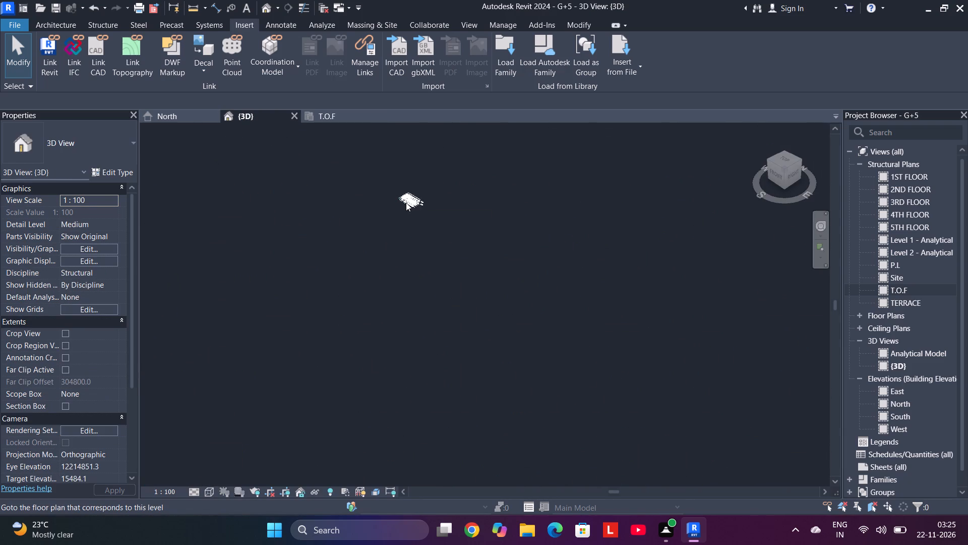
scroll(406, 202, up, 20)
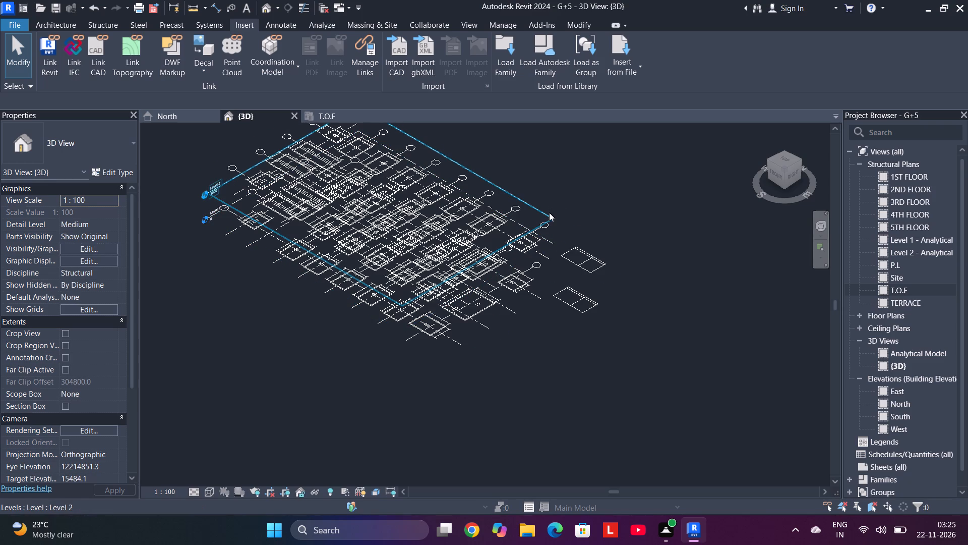
scroll(549, 212, down, 1)
middle_drag(549, 212, 556, 243)
scroll(237, 242, up, 4)
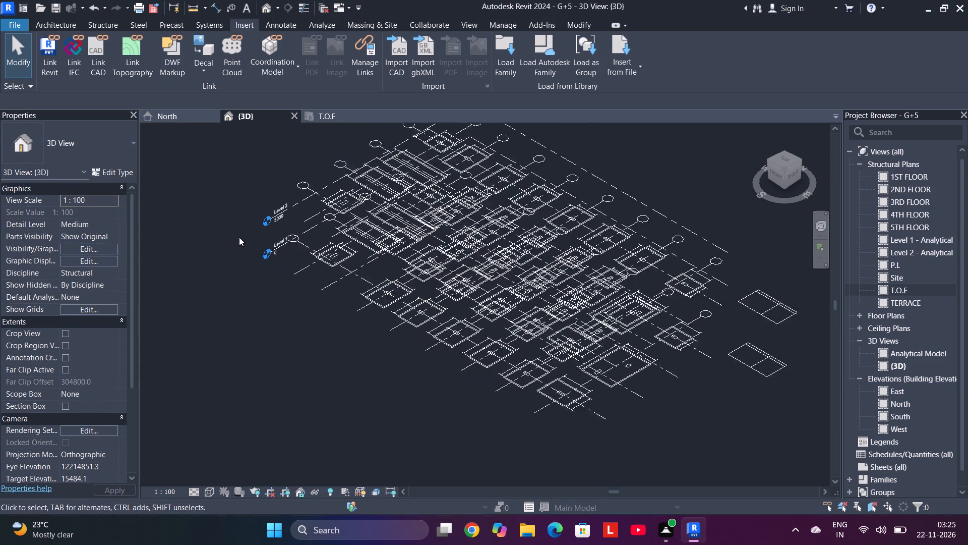
scroll(262, 225, up, 6)
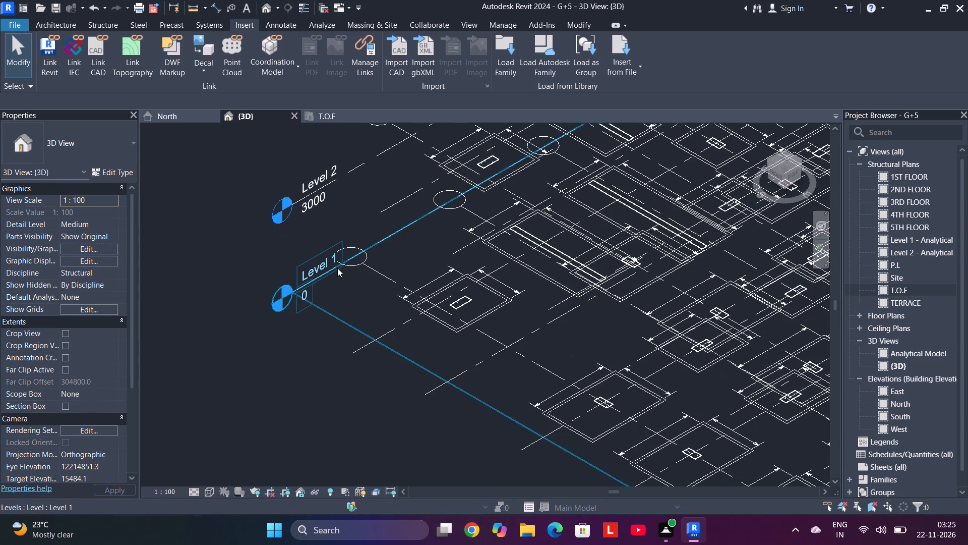
scroll(314, 177, down, 4)
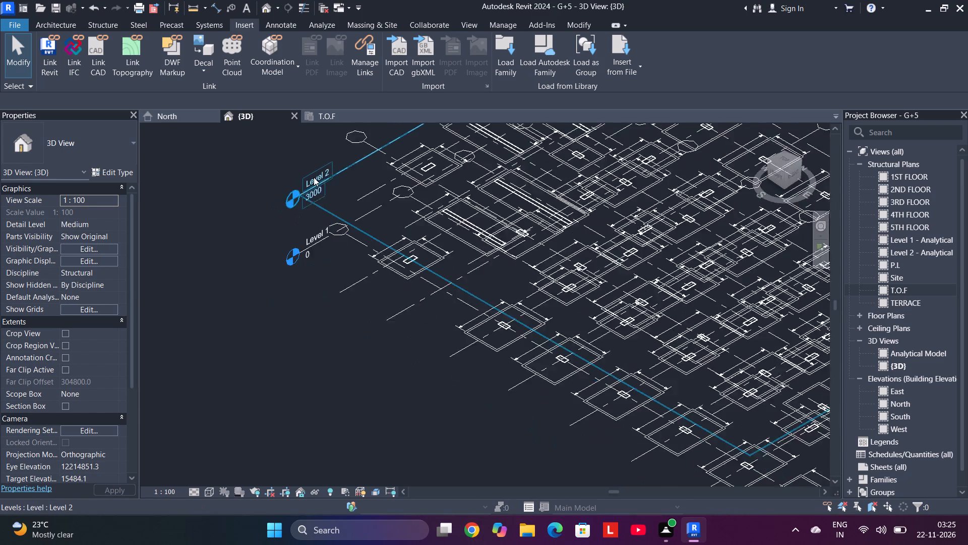
middle_drag(314, 178, 245, 286)
scroll(251, 264, down, 9)
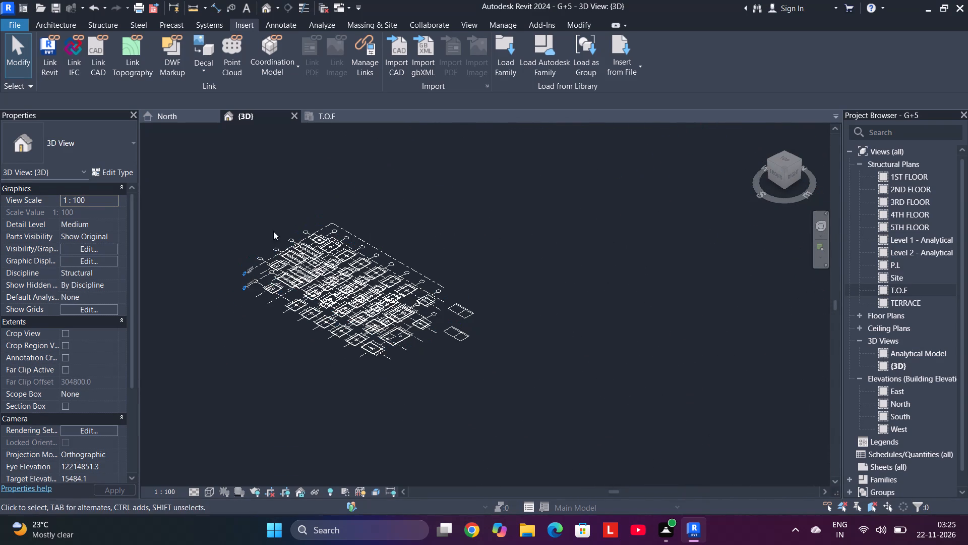
middle_drag(294, 214, 305, 276)
scroll(316, 261, down, 11)
middle_click(317, 256)
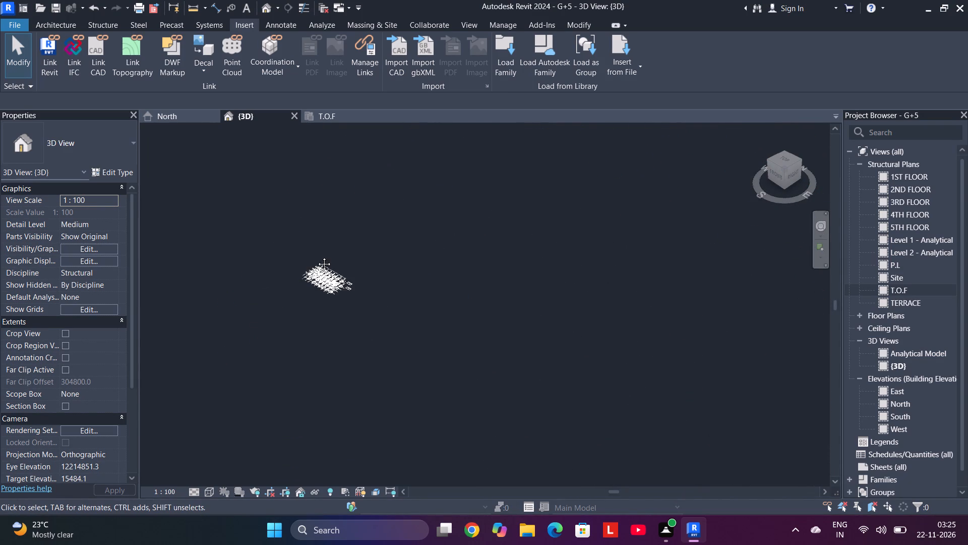
scroll(317, 256, down, 18)
scroll(320, 251, down, 4)
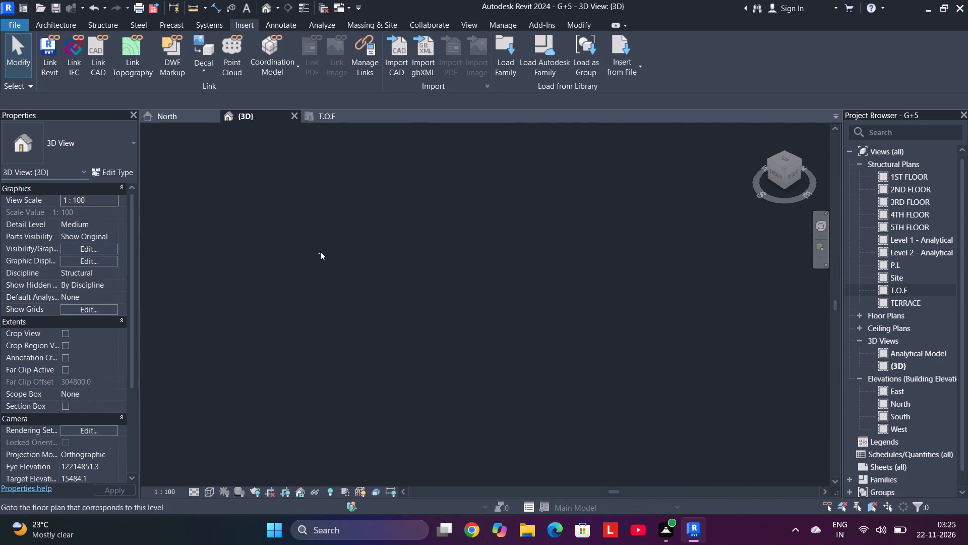
scroll(320, 251, down, 4)
scroll(320, 249, up, 13)
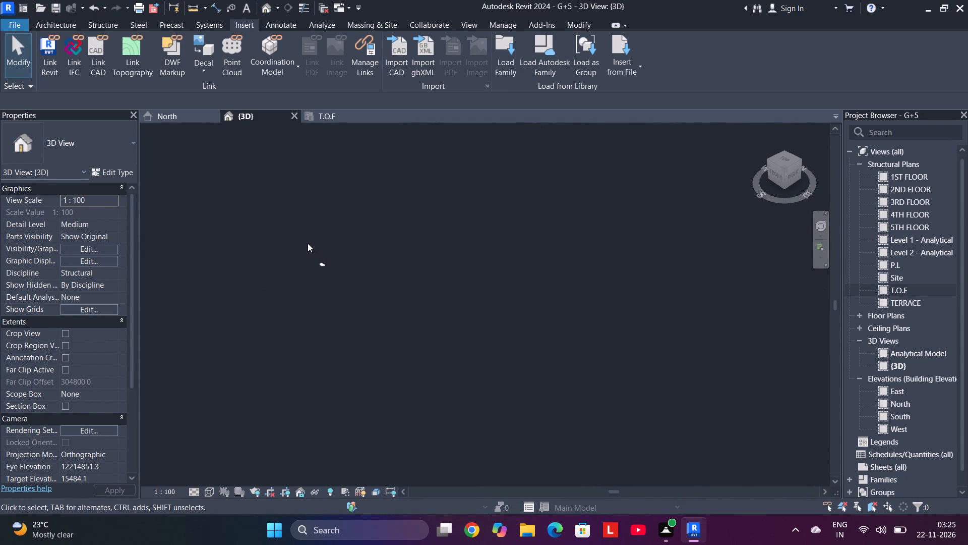
scroll(308, 243, up, 1)
scroll(333, 277, up, 17)
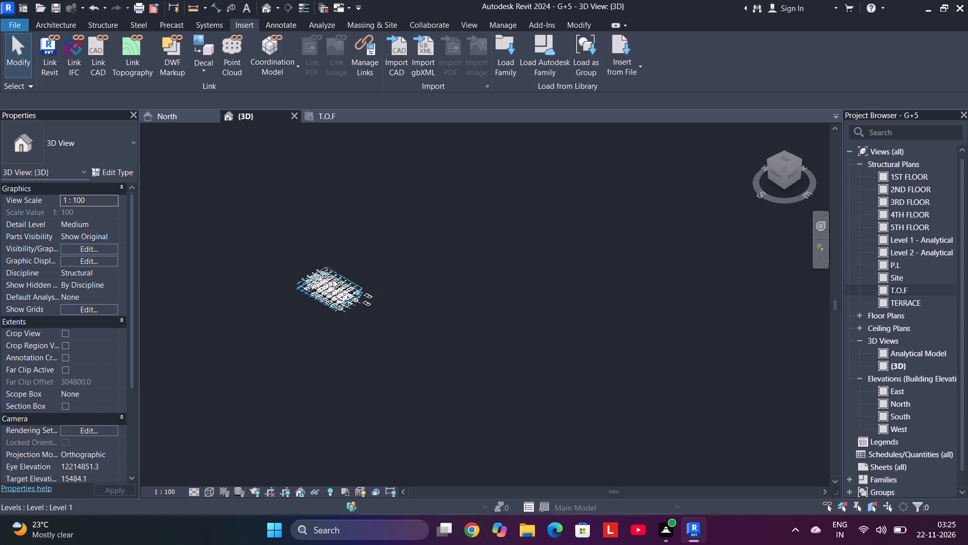
scroll(333, 279, up, 10)
middle_drag(333, 278, 454, 194)
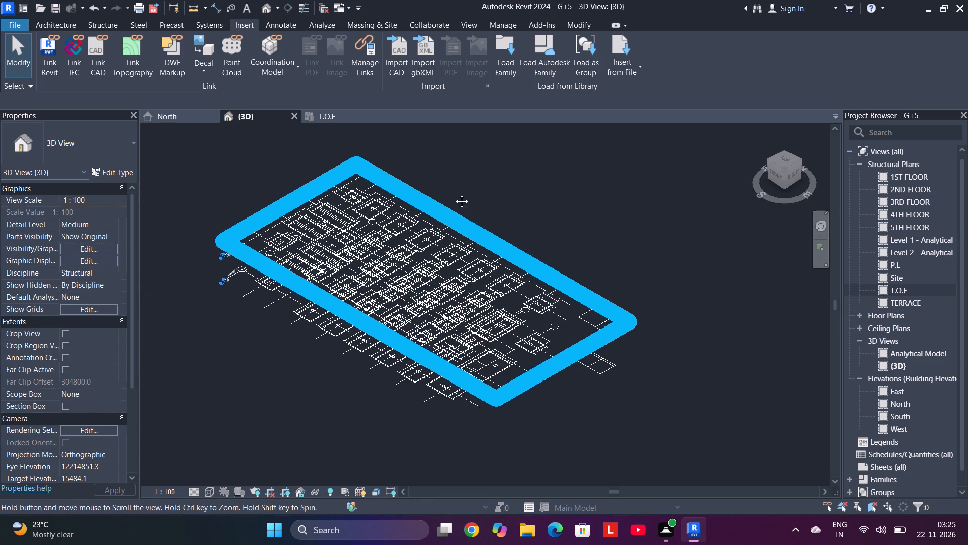
middle_drag(454, 194, 461, 188)
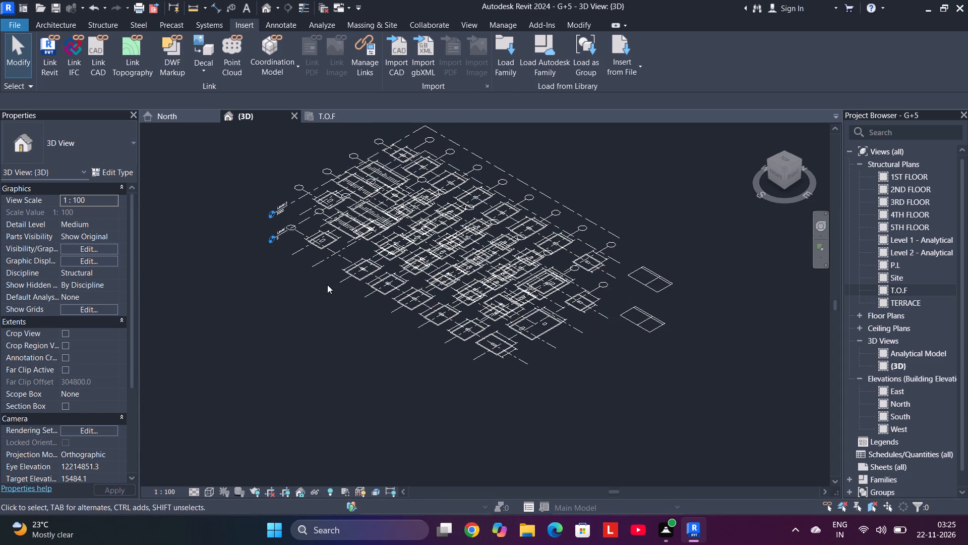
click(293, 115)
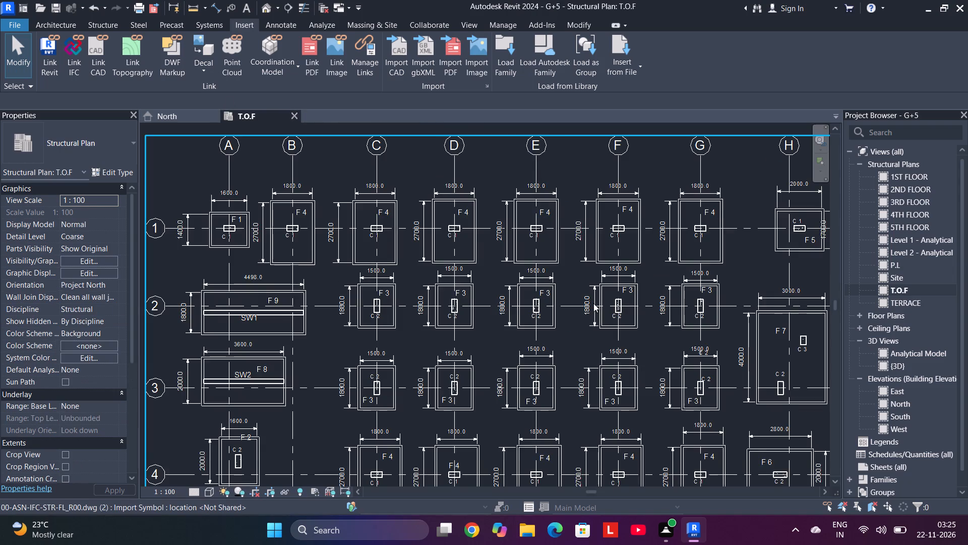
Open the P.L structural plan from the T.O.F plan.
scroll(593, 303, down, 8)
middle_drag(591, 300, 457, 271)
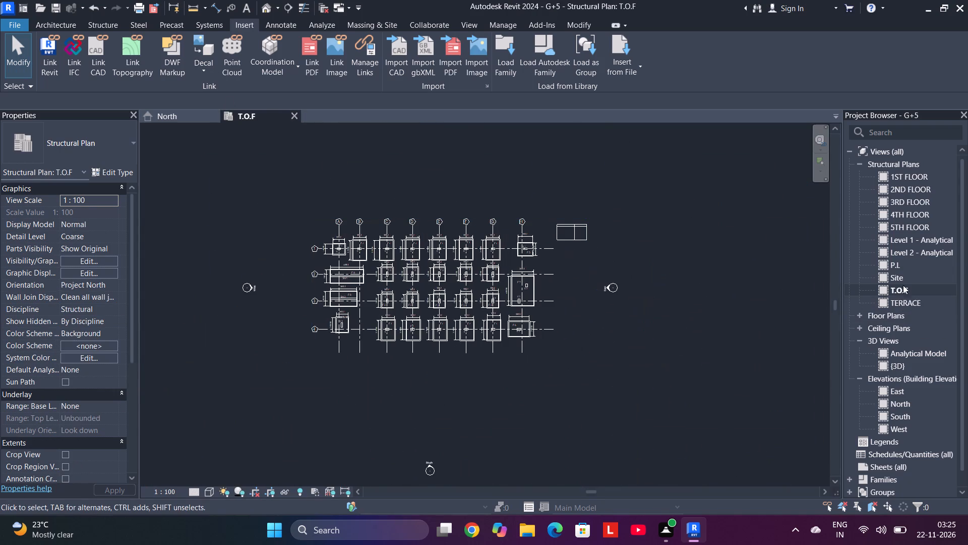
double_click(896, 265)
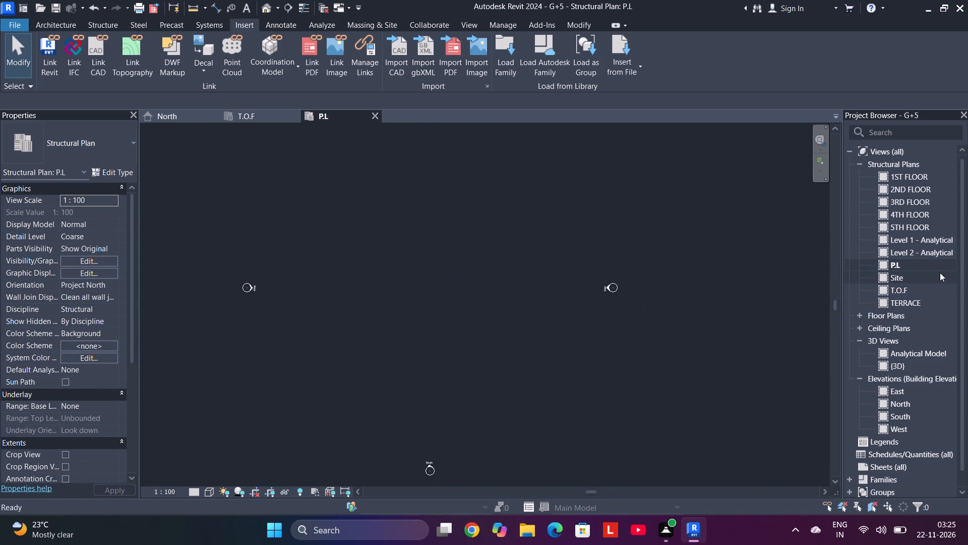
Examine the Level 1 - Analytical structural plan, close it, and check the P.L plan for linked drawing content.
click(944, 278)
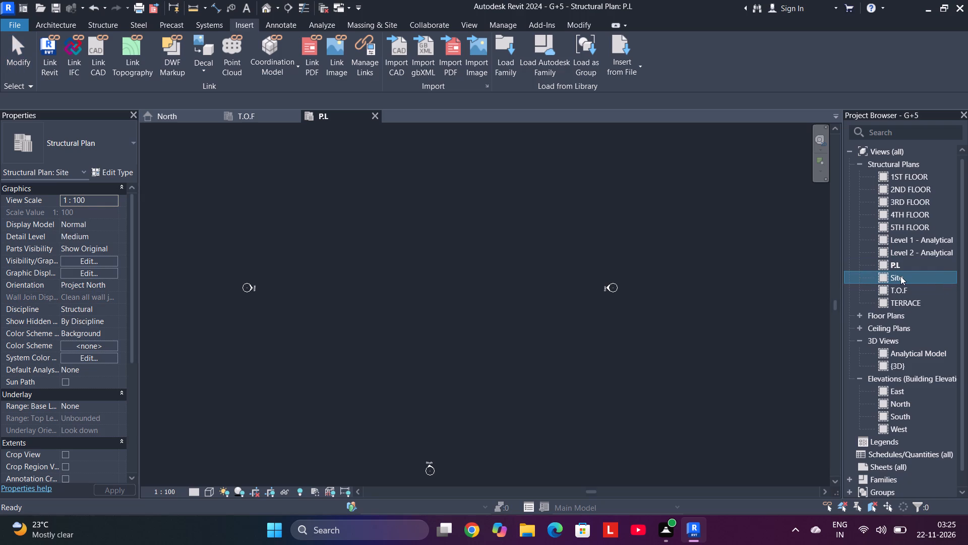
drag(900, 276, 902, 300)
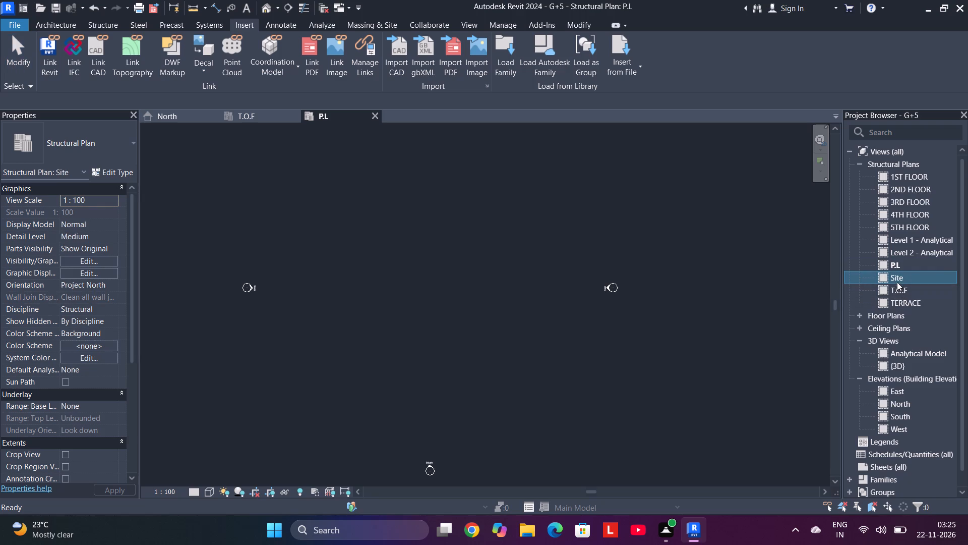
click(896, 289)
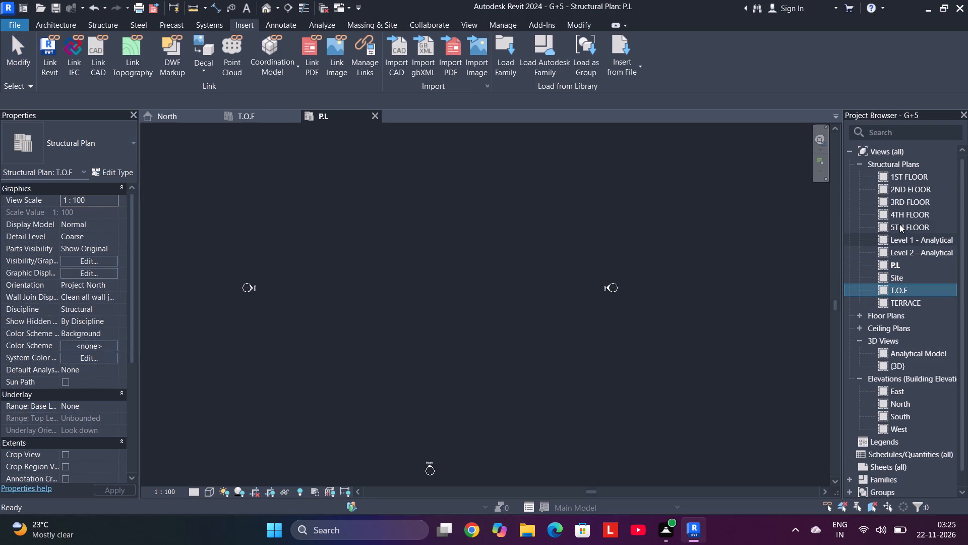
double_click(906, 244)
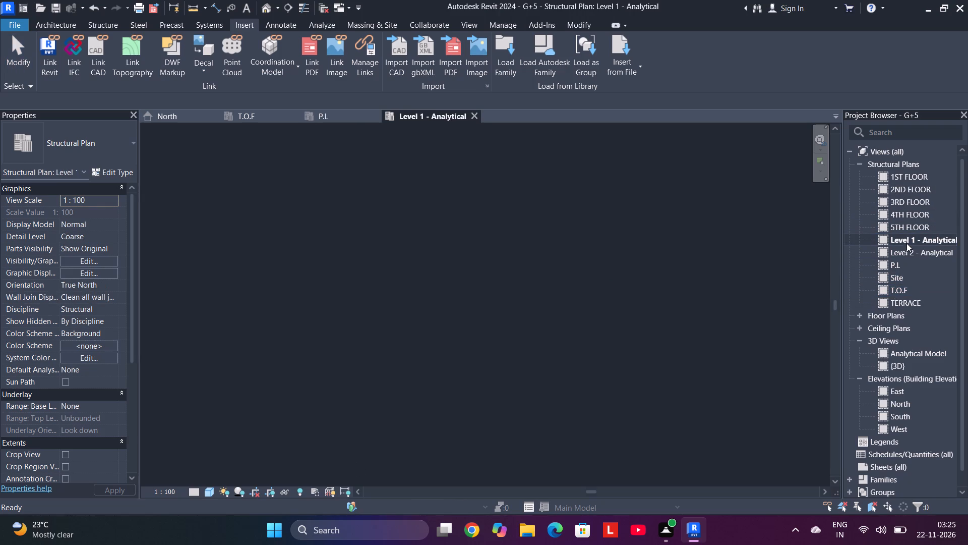
scroll(381, 260, down, 5)
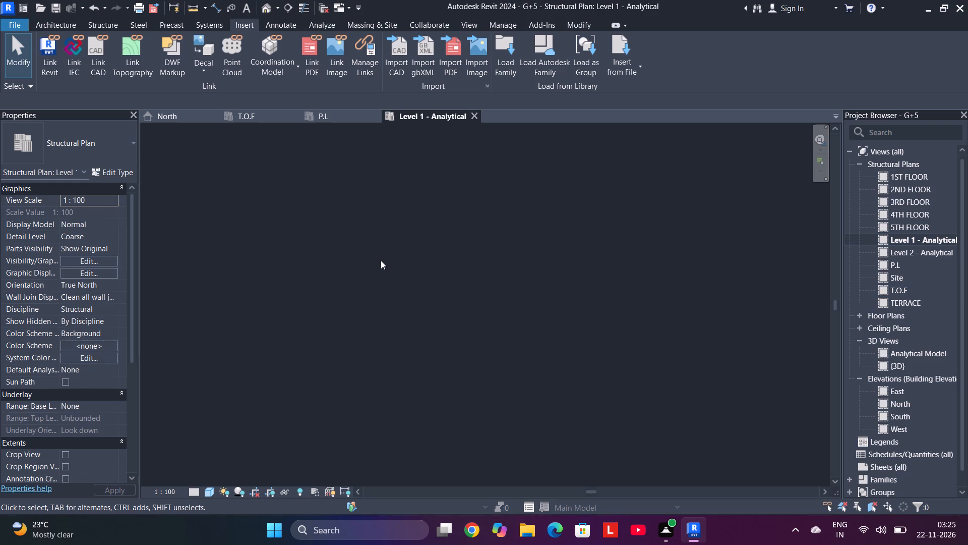
click(472, 113)
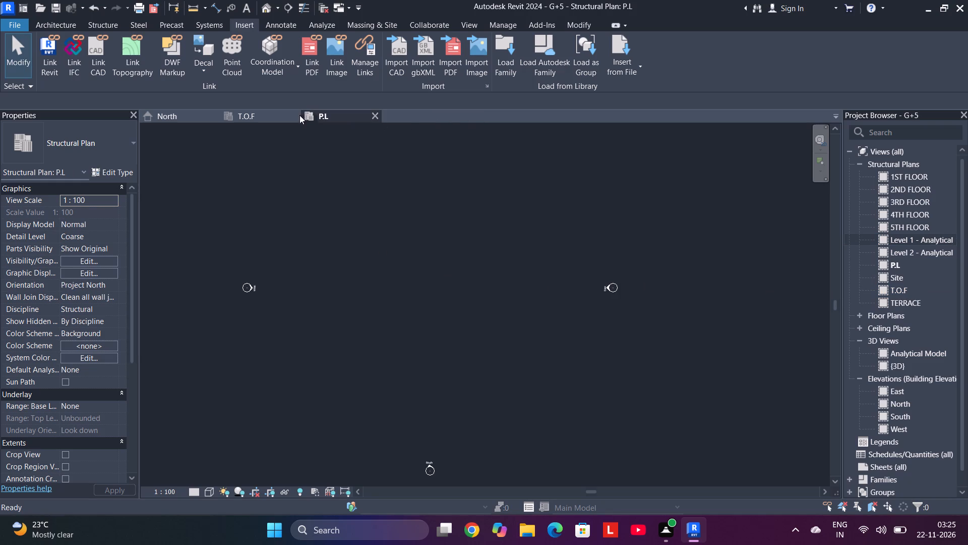
click(330, 117)
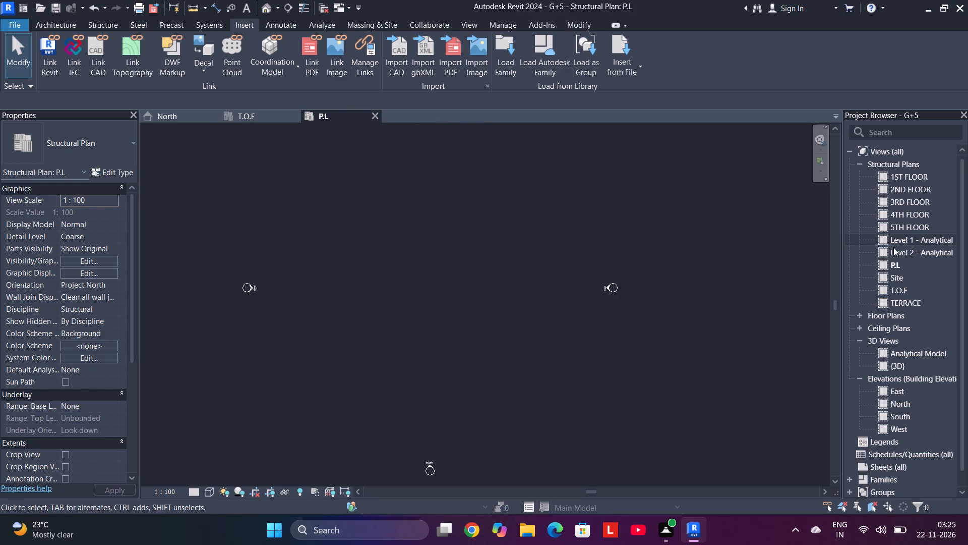
scroll(513, 267, down, 3)
click(268, 106)
In the T.O.F plan, start an isolated foundation and duplicate the M_Footing-Rectangular type as 1600X1400.
click(263, 119)
scroll(393, 287, up, 9)
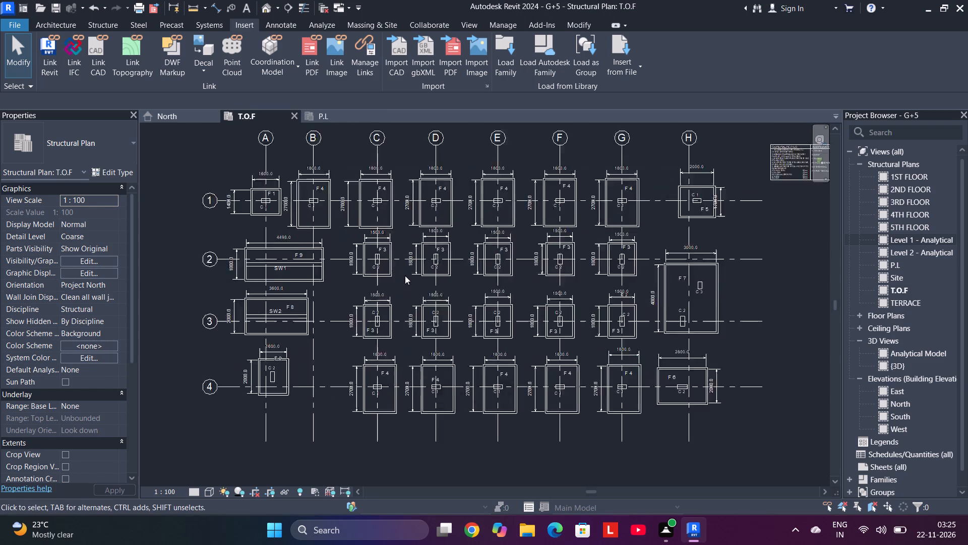
middle_drag(405, 274, 539, 304)
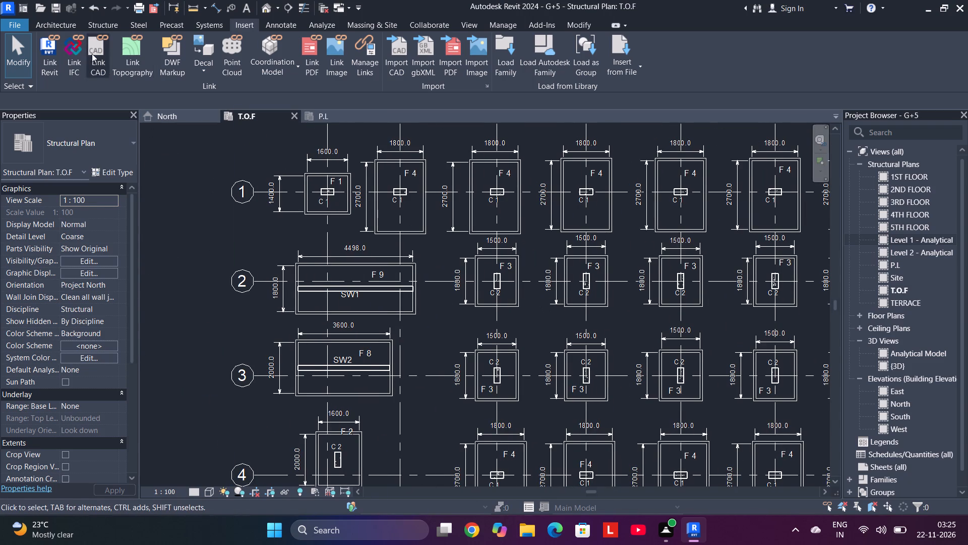
click(106, 26)
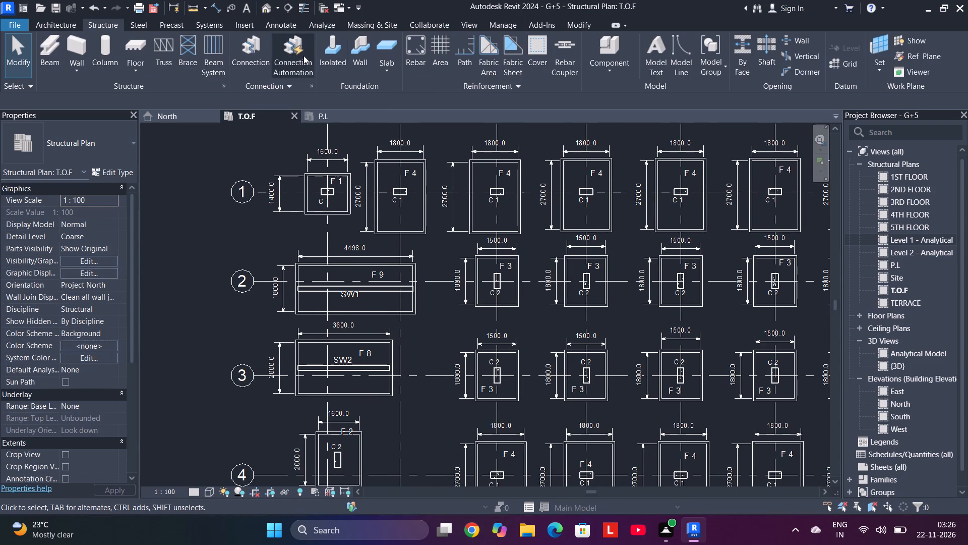
click(335, 56)
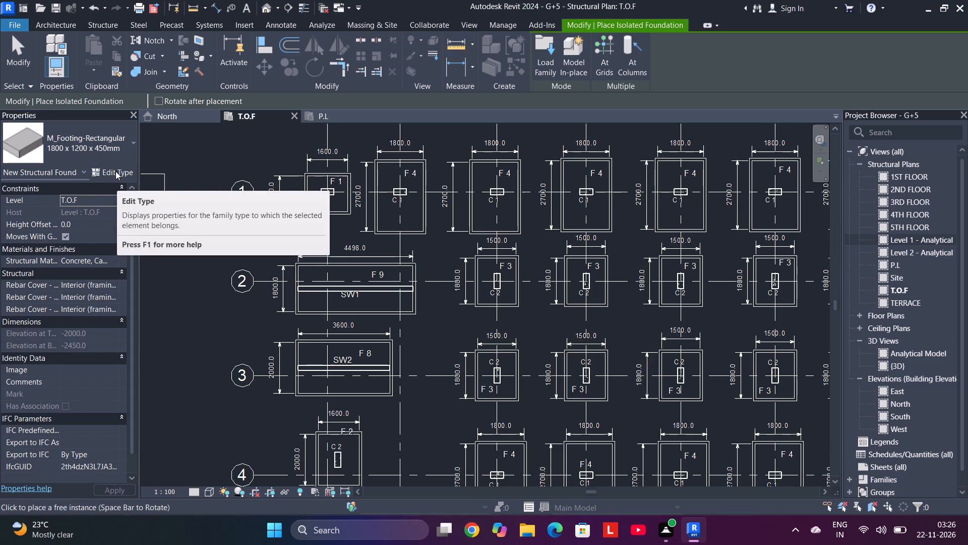
middle_drag(379, 267, 439, 322)
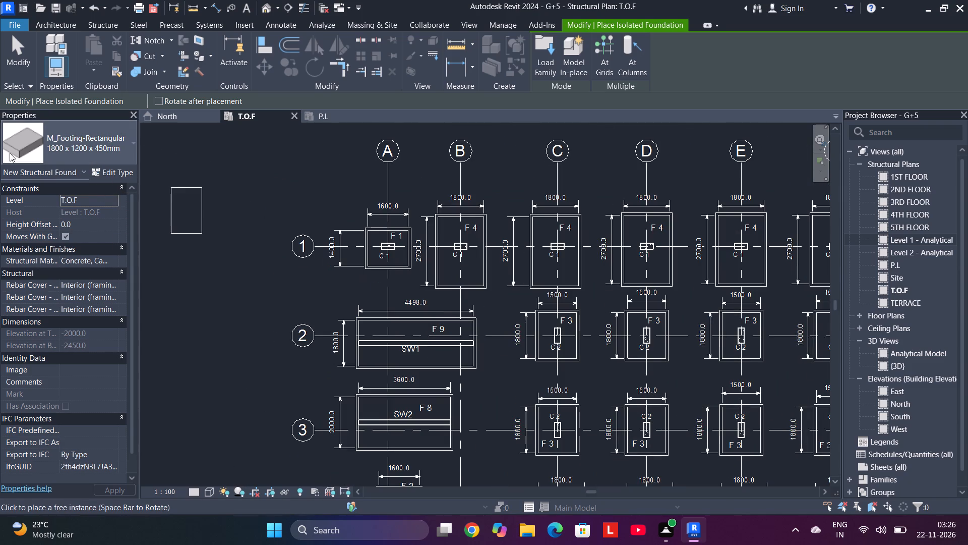
click(100, 168)
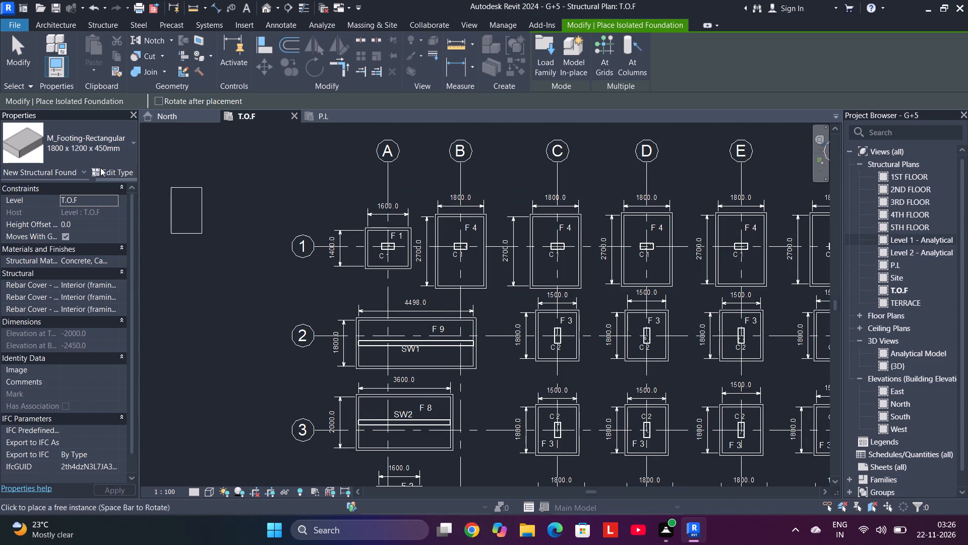
drag(373, 133, 611, 151)
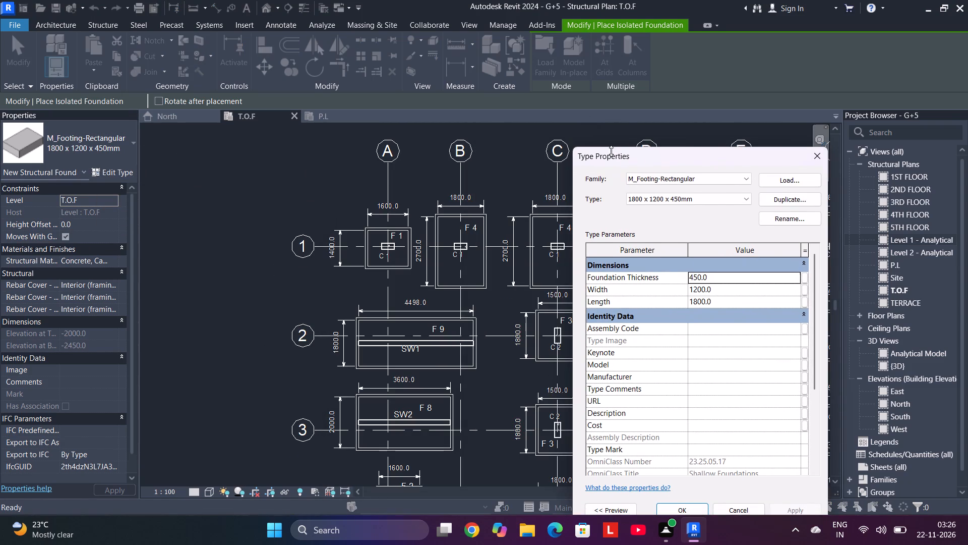
click(810, 197)
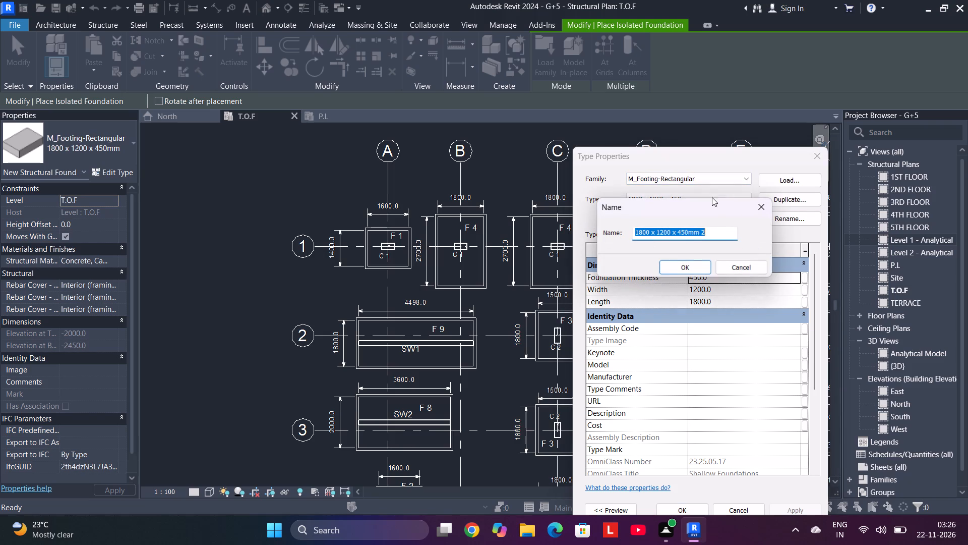
drag(713, 230, 593, 252)
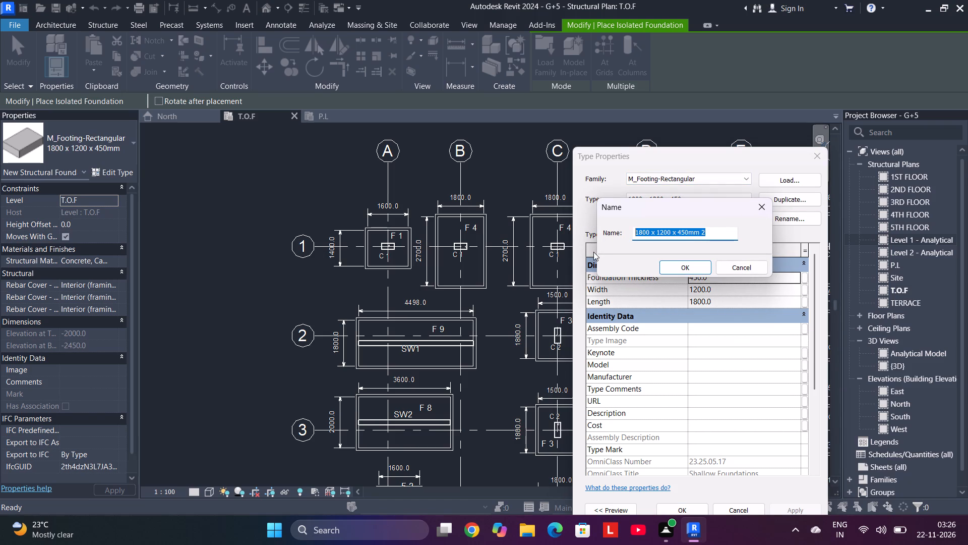
text(1600)
key(x)
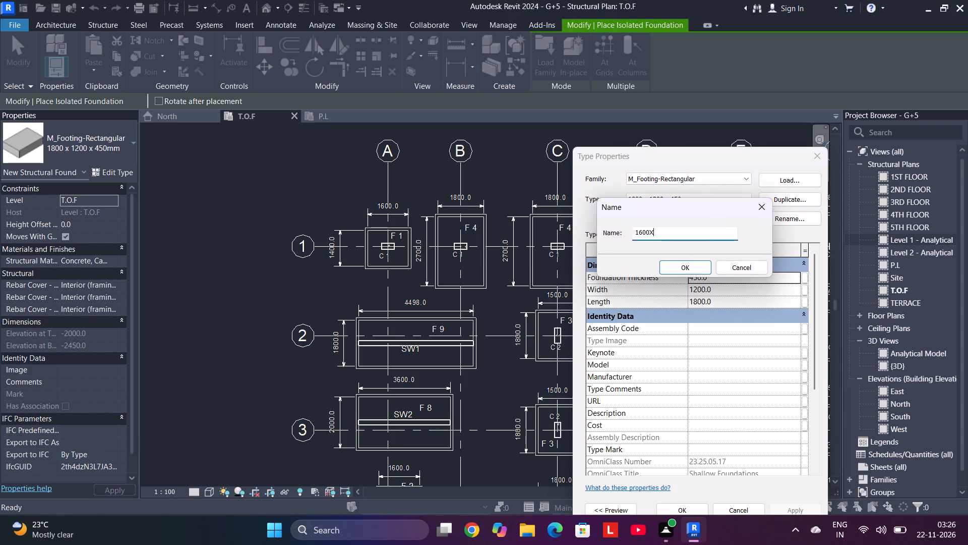
text(14000)
key(BackSpace)
key(Return)
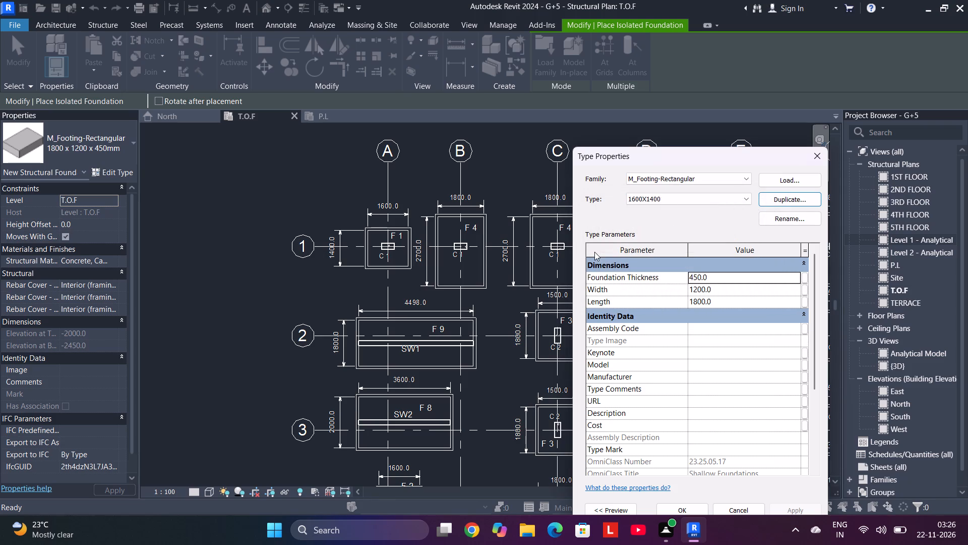
Set the new footing type's Foundation Thickness to 600.
drag(725, 277, 720, 277)
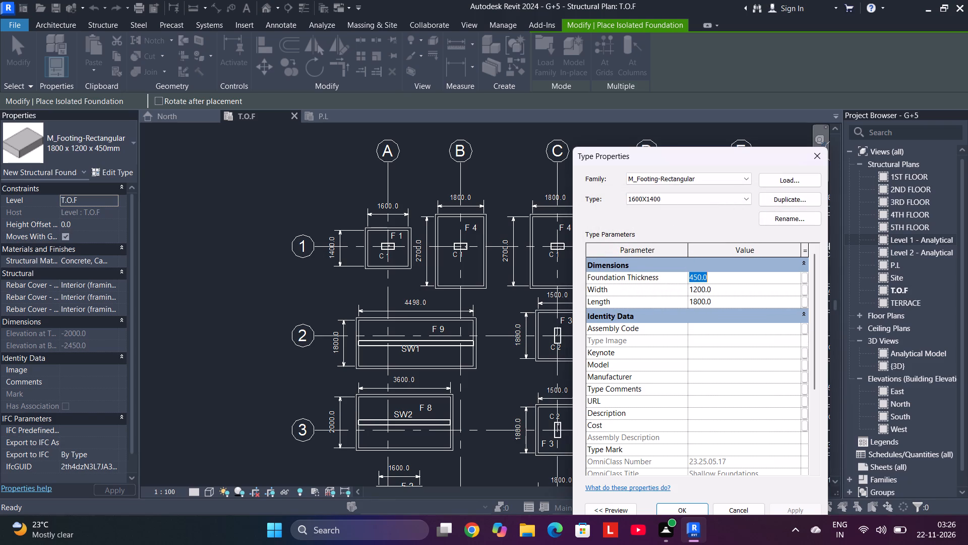
click(720, 277)
drag(709, 276, 687, 290)
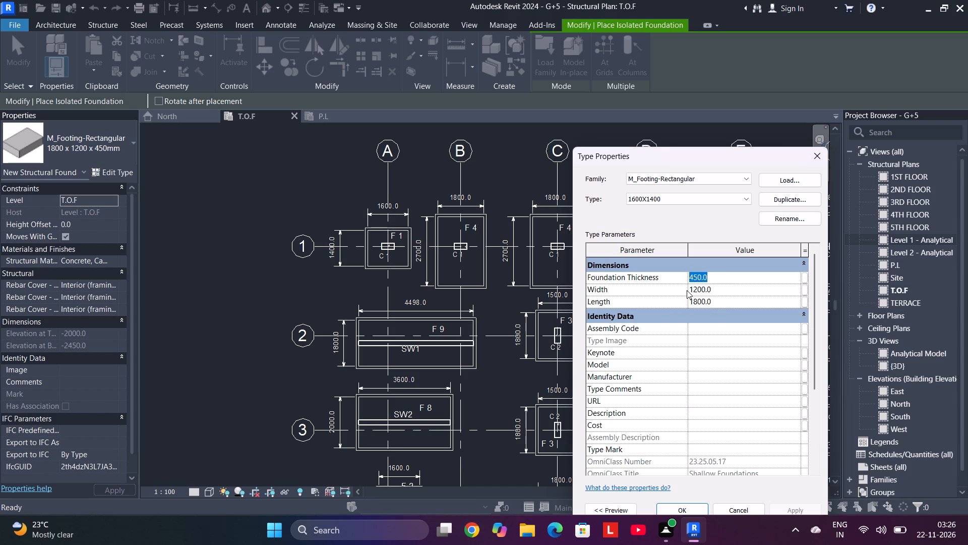
key(BackSpace)
text(600)
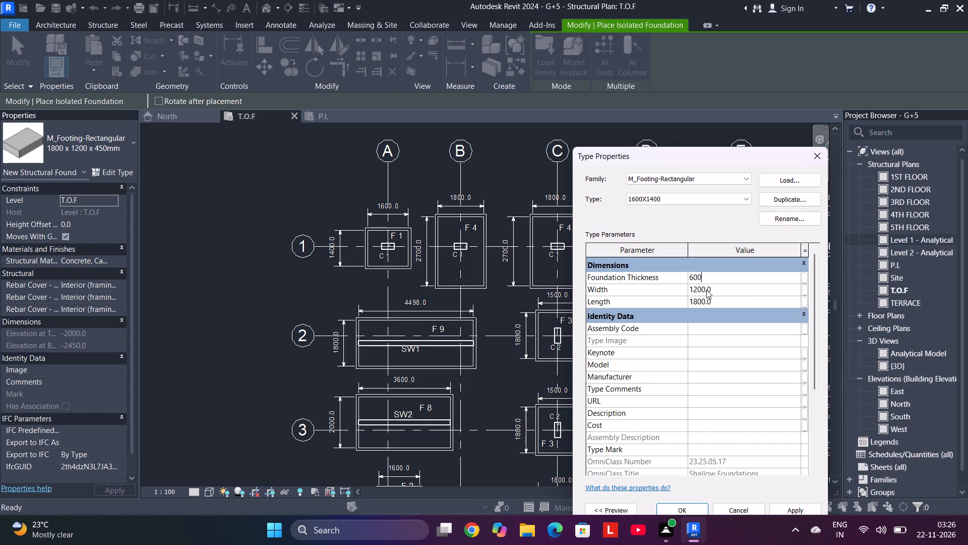
click(726, 289)
Rename the new footing type as 1600X1400X600.
click(780, 218)
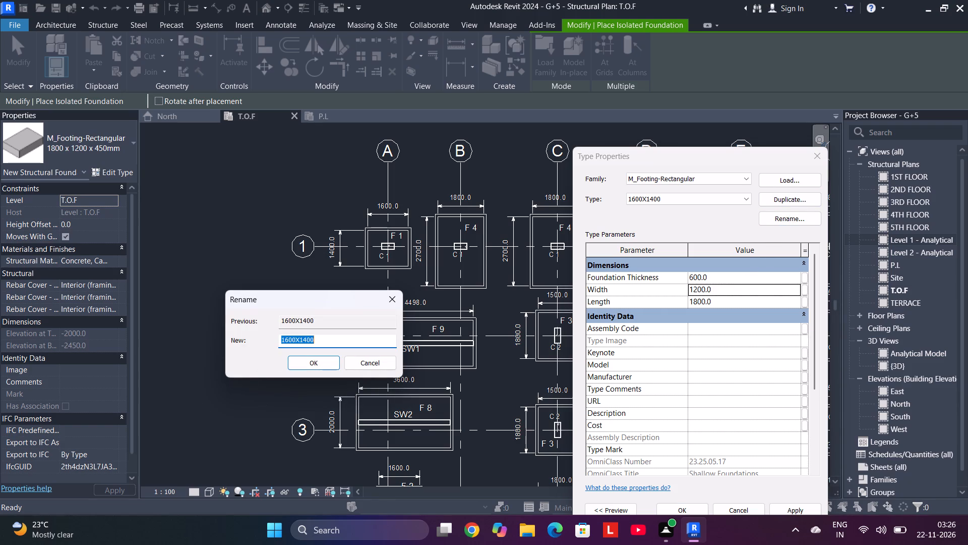
click(316, 339)
key(x)
text(600)
key(Return)
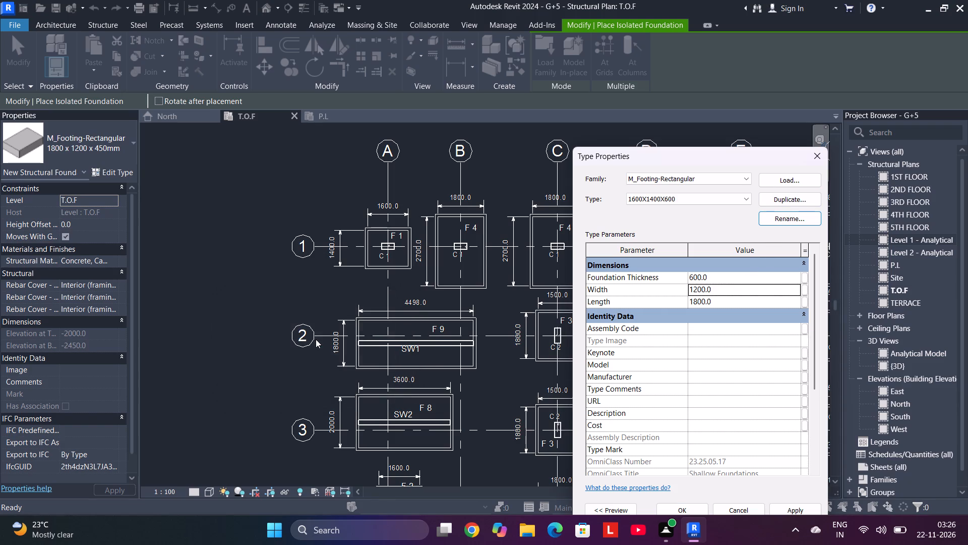
Set the 1600X1400X600 footing type's Width to 1600 and Length to 1400, and accept the type properties.
click(729, 289)
key(BackSpace)
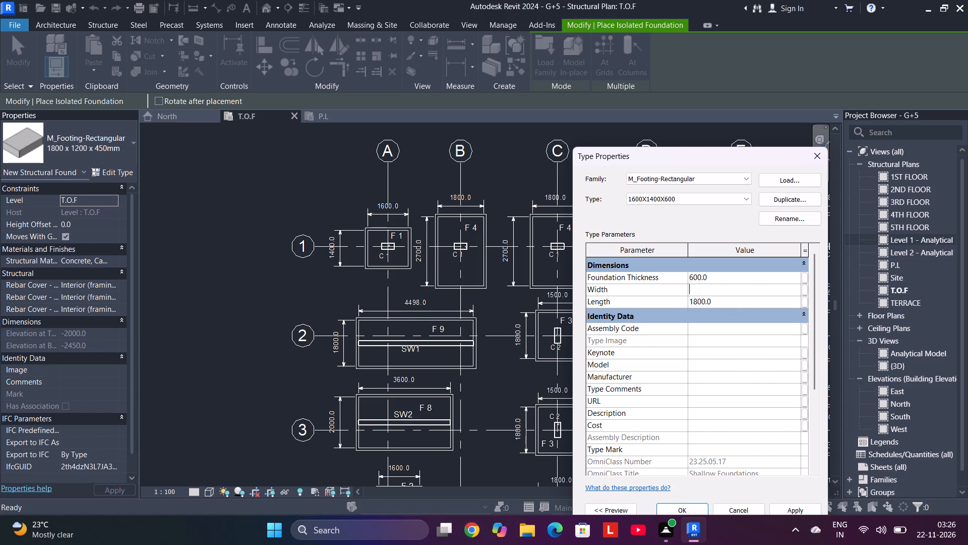
text(1600)
click(734, 303)
text(1400)
click(679, 509)
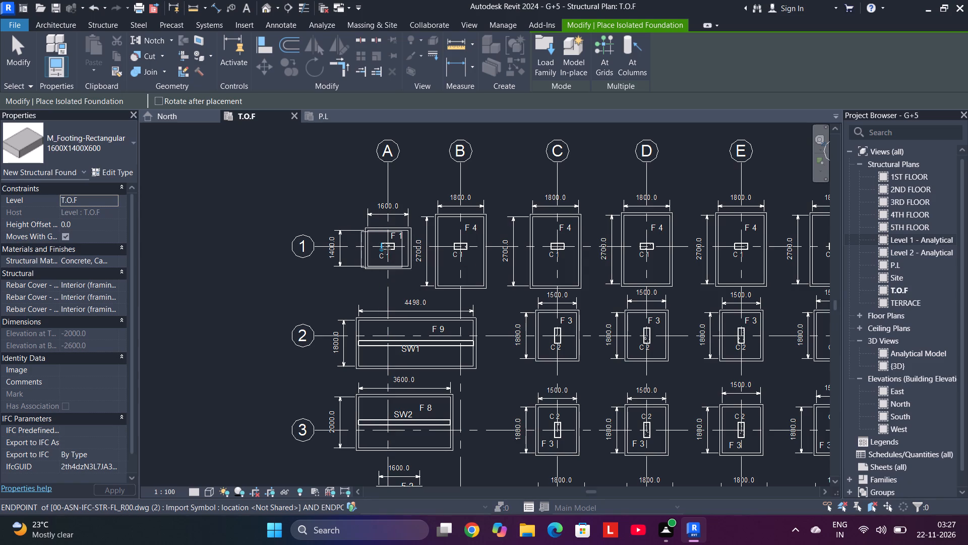
Compare the 1600X1400X600 footing preview with the F 1 outline at grids A and 1, trying different rotations.
scroll(386, 249, up, 5)
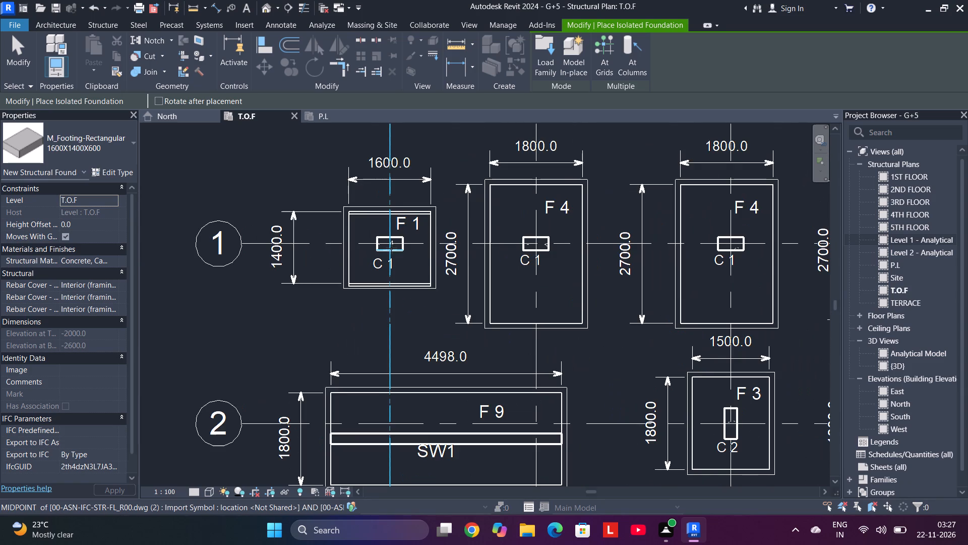
key(space)
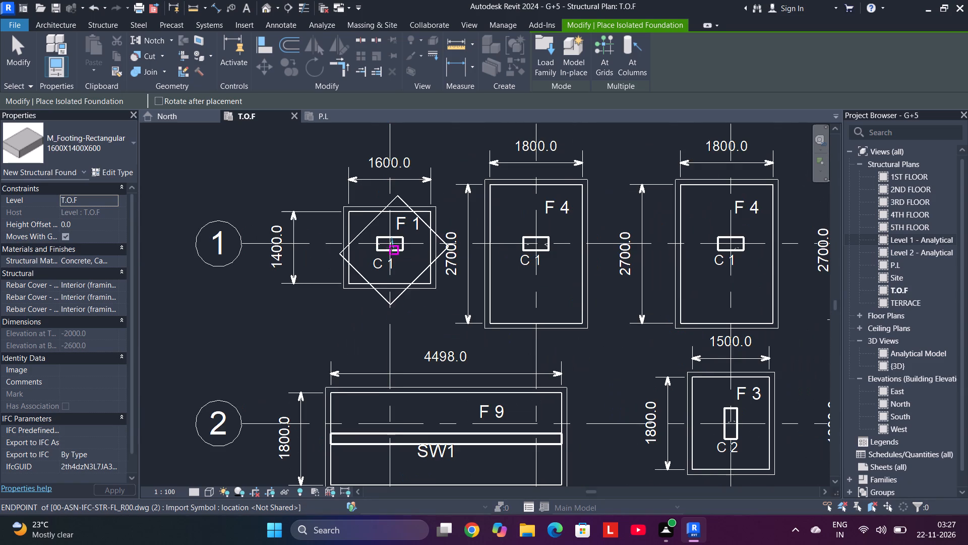
key(space)
key(space)
key(space)
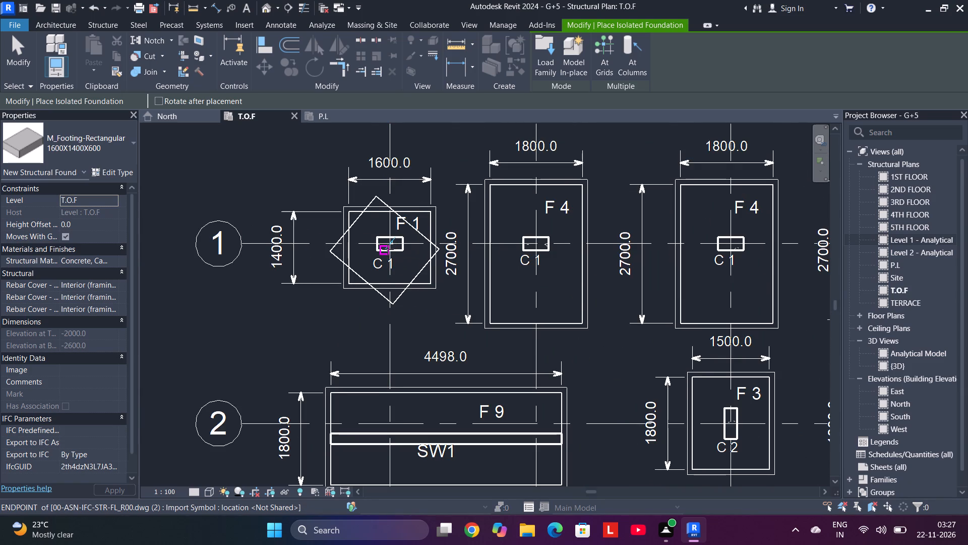
key(space)
key(space)
key(space)
key(space)
key(space)
key(space)
key(space)
key(space)
key(space)
key(space)
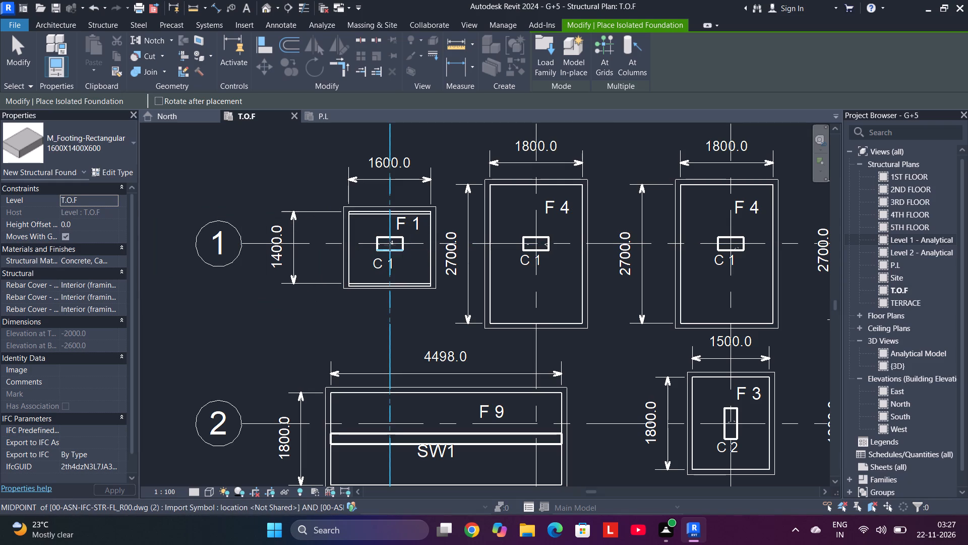
scroll(390, 247, up, 5)
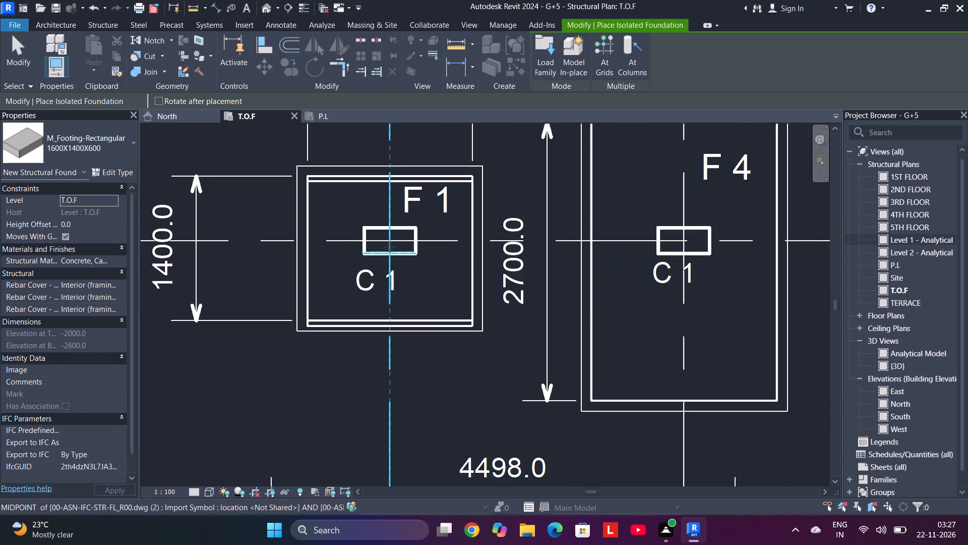
scroll(390, 248, down, 5)
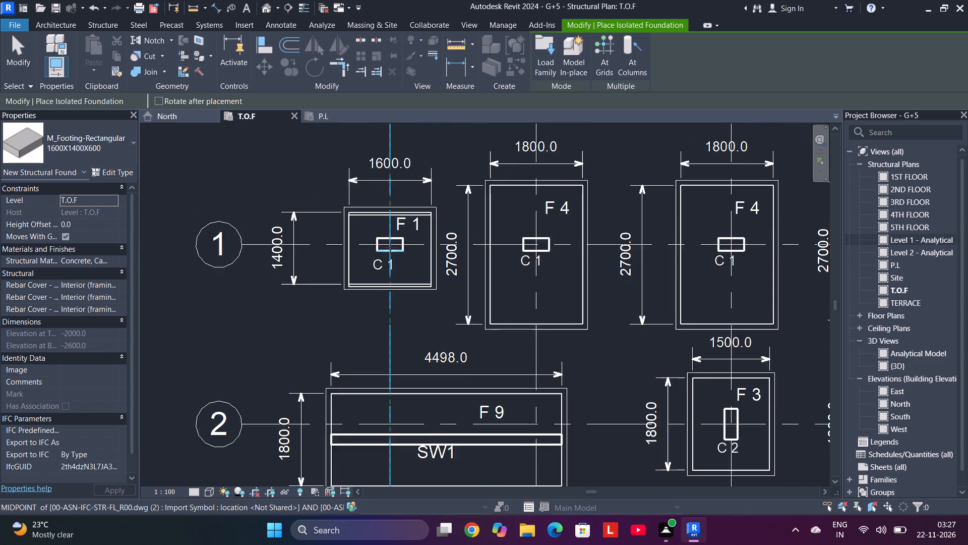
scroll(390, 248, down, 5)
Duplicate the 1600X1400X600 footing type as 1800X2700X600.
click(115, 172)
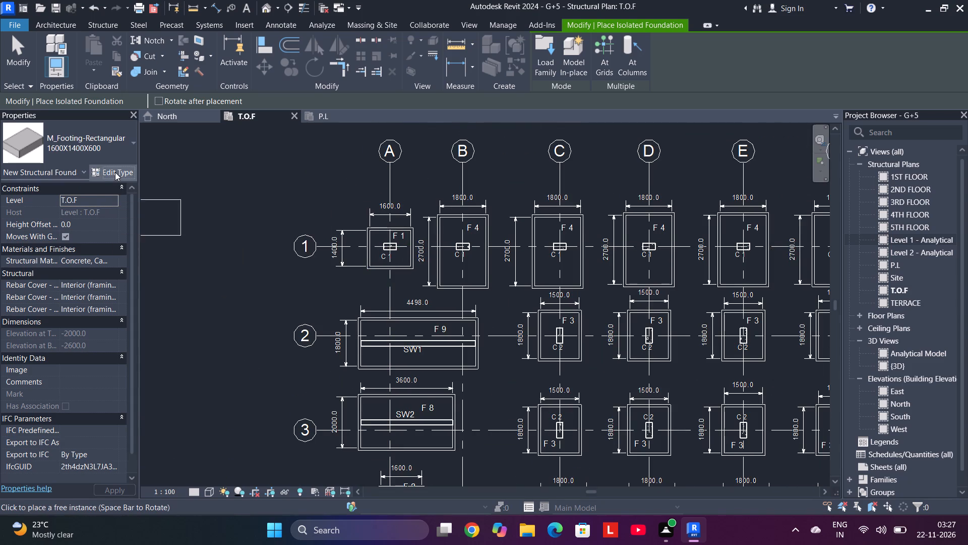
click(799, 181)
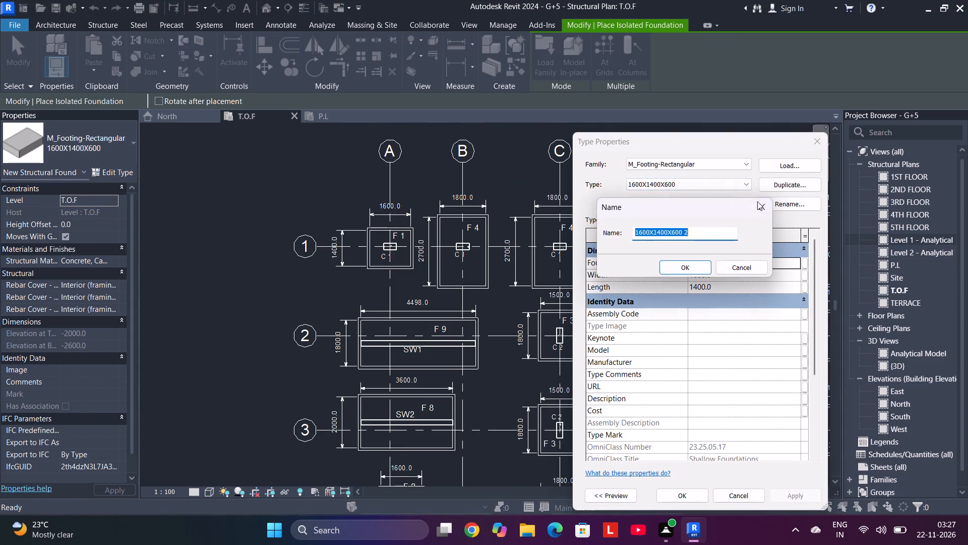
click(697, 234)
drag(697, 234, 638, 240)
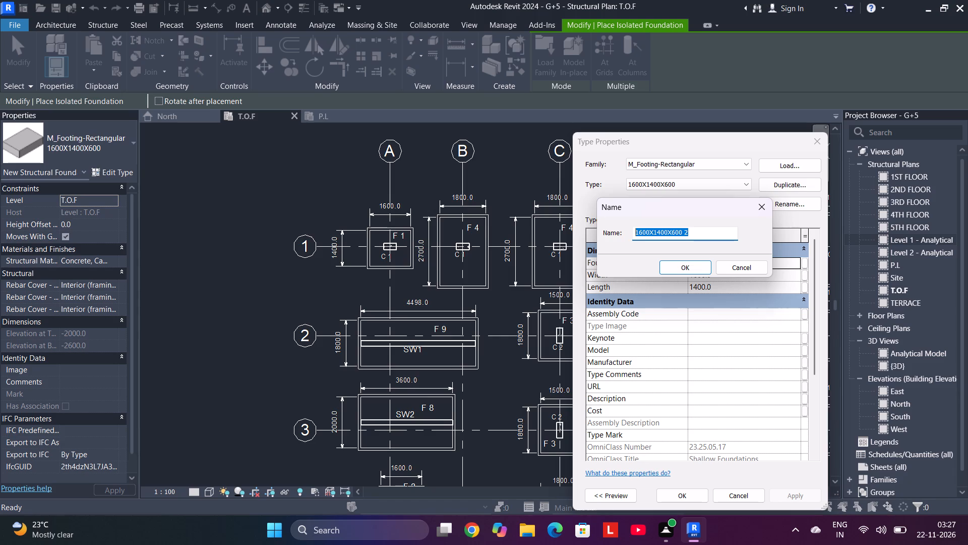
drag(638, 240, 627, 238)
key(1)
text(80)
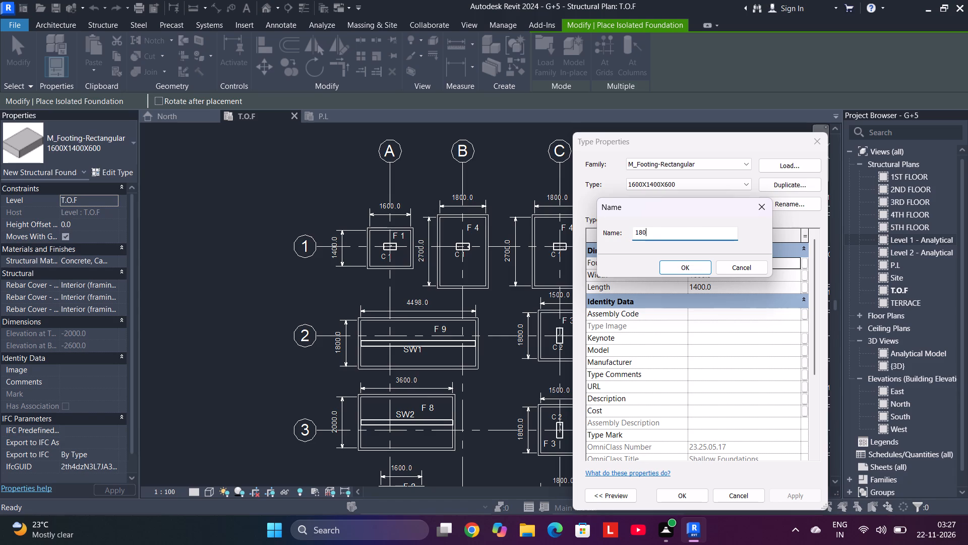
key(0)
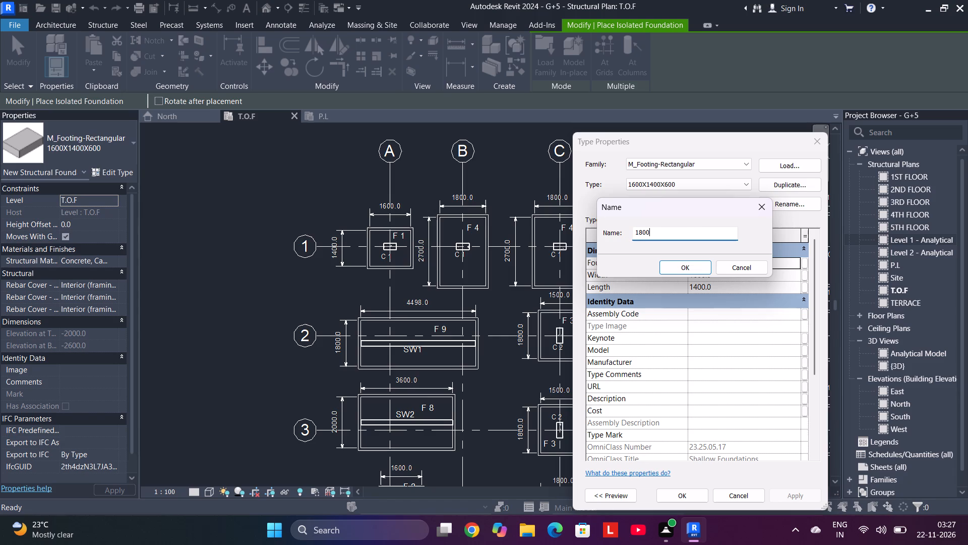
key(x)
text(2700)
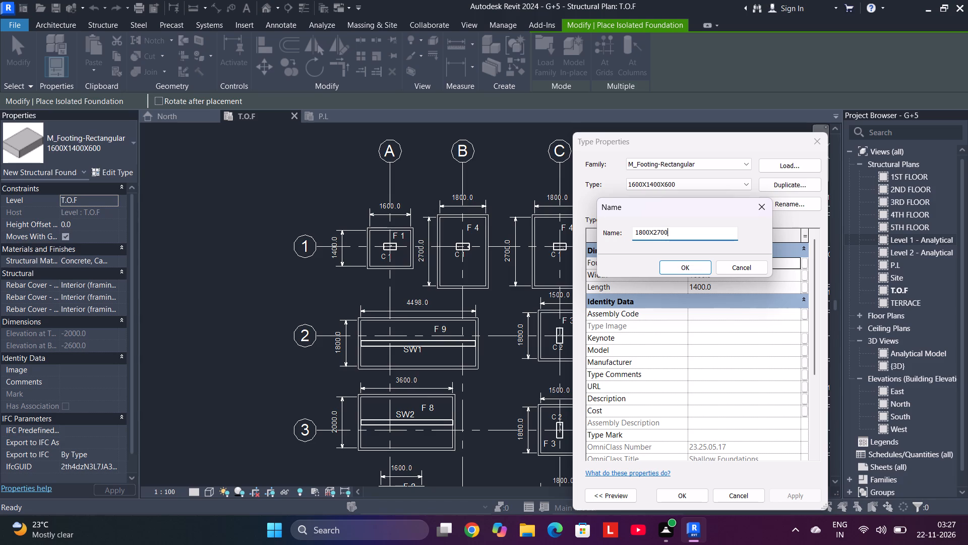
key(x)
text(600)
key(Return)
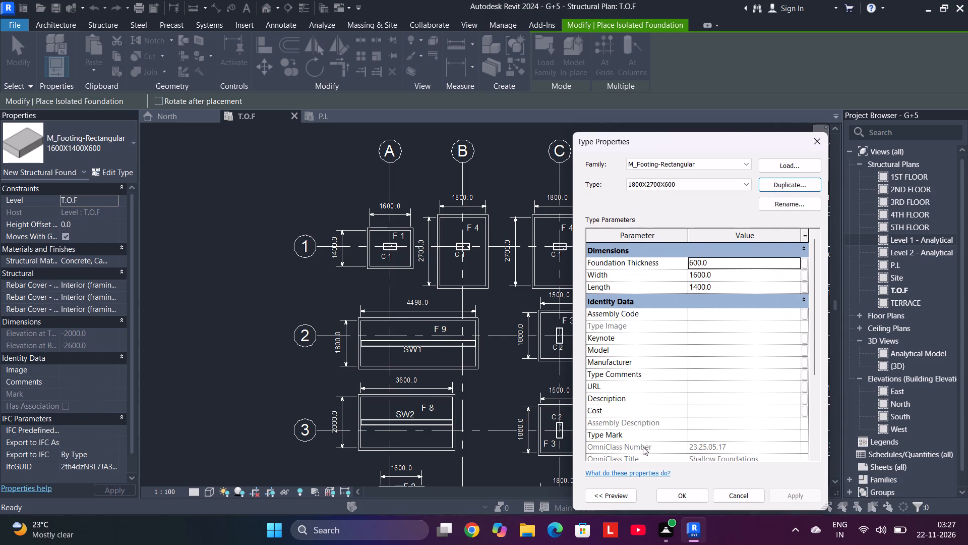
Set the 1800X2700X600 type's Width to 1800 and Length to 2700, and accept the type properties.
click(716, 272)
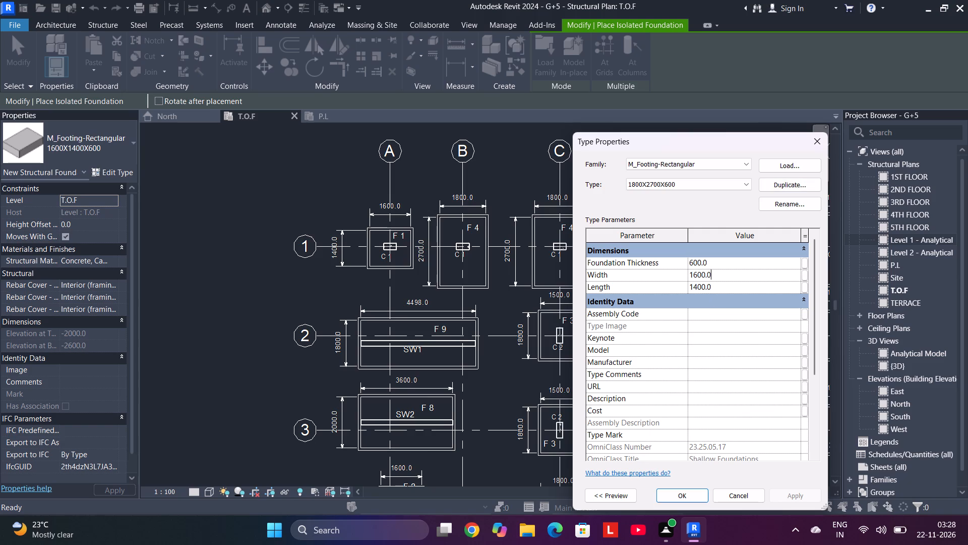
key(BackSpace)
key(BackSpace)
key(BackSpace)
key(BackSpace)
key(BackSpace)
key(BackSpace)
key(BackSpace)
key(BackSpace)
key(BackSpace)
key(BackSpace)
key(BackSpace)
key(BackSpace)
key(BackSpace)
text(1800)
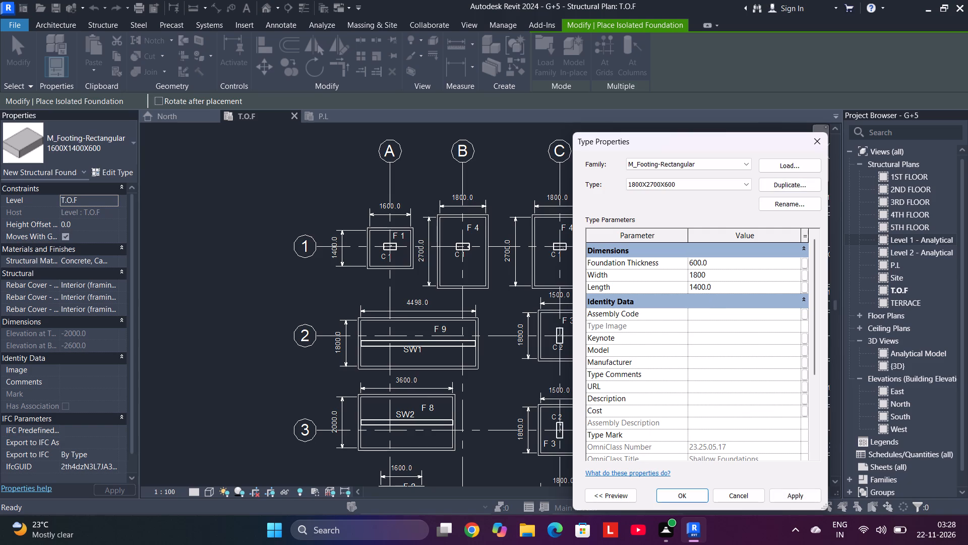
click(716, 283)
key(BackSpace)
key(BackSpace)
key(BackSpace)
key(BackSpace)
key(BackSpace)
key(BackSpace)
key(BackSpace)
key(BackSpace)
key(BackSpace)
key(BackSpace)
text(2600)
key(BackSpace)
key(BackSpace)
key(BackSpace)
text(700)
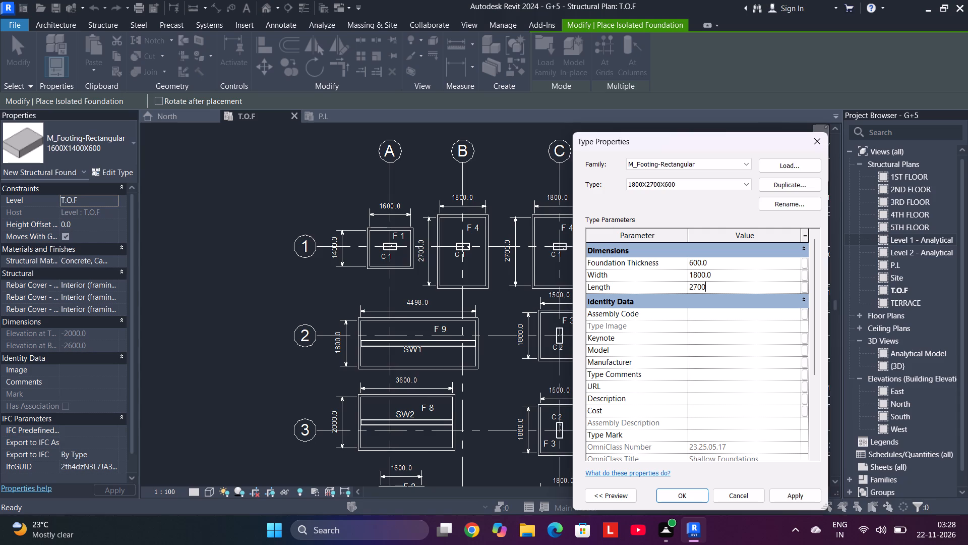
key(Return)
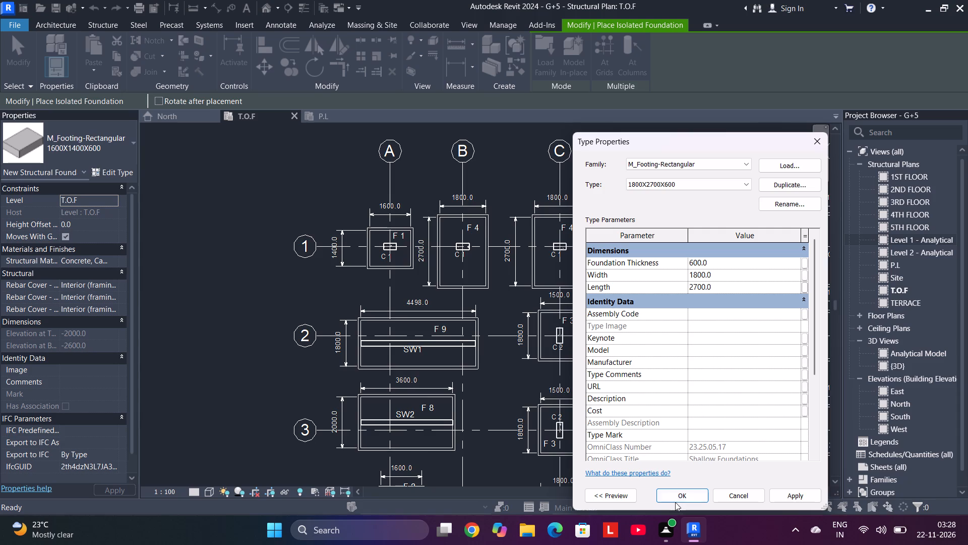
click(675, 502)
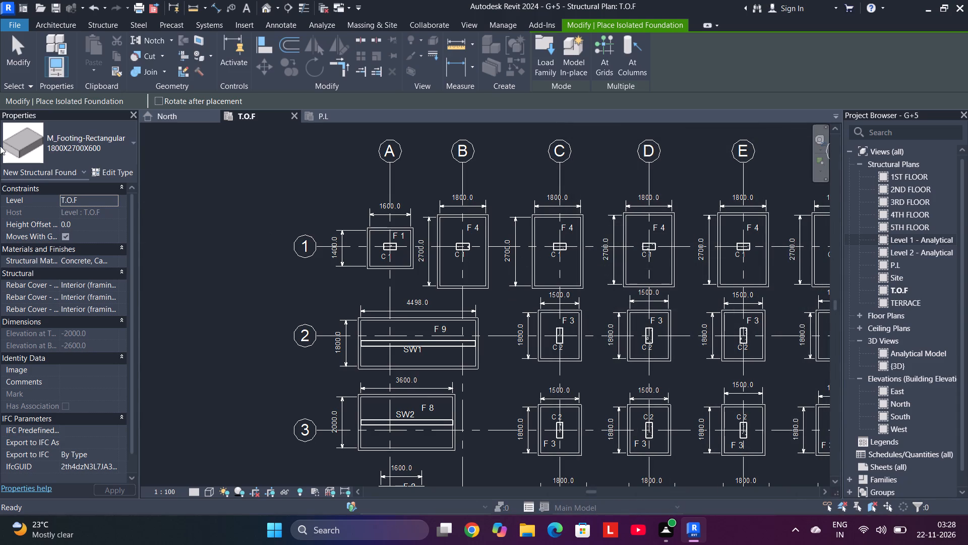
Place one 1800X2700X600 footing in the empty area outside the grid, beyond the grid 1 bubble.
click(92, 144)
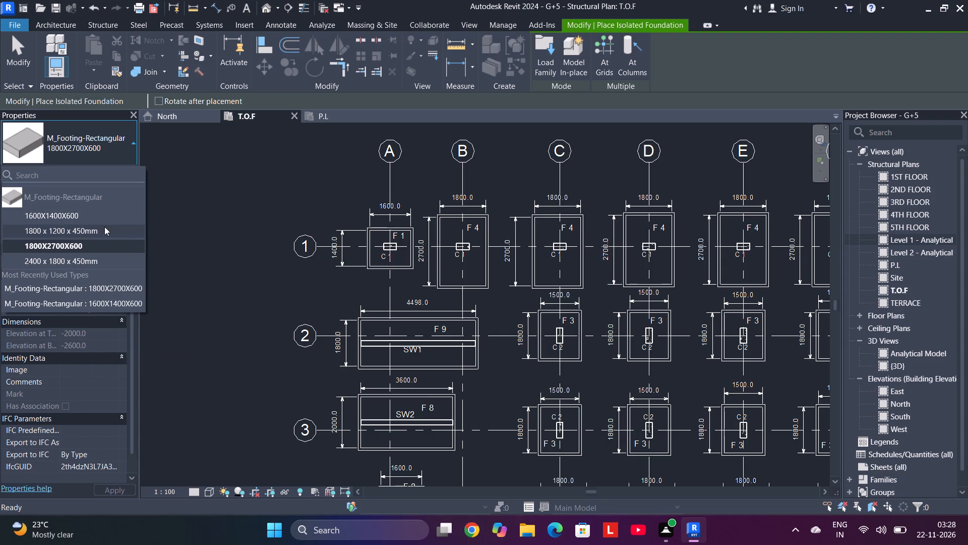
click(173, 249)
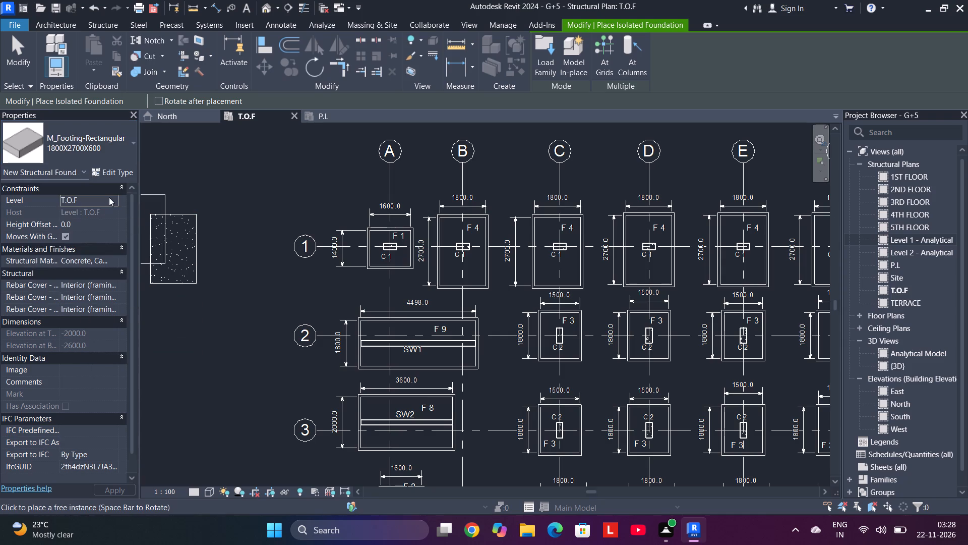
key(Escape)
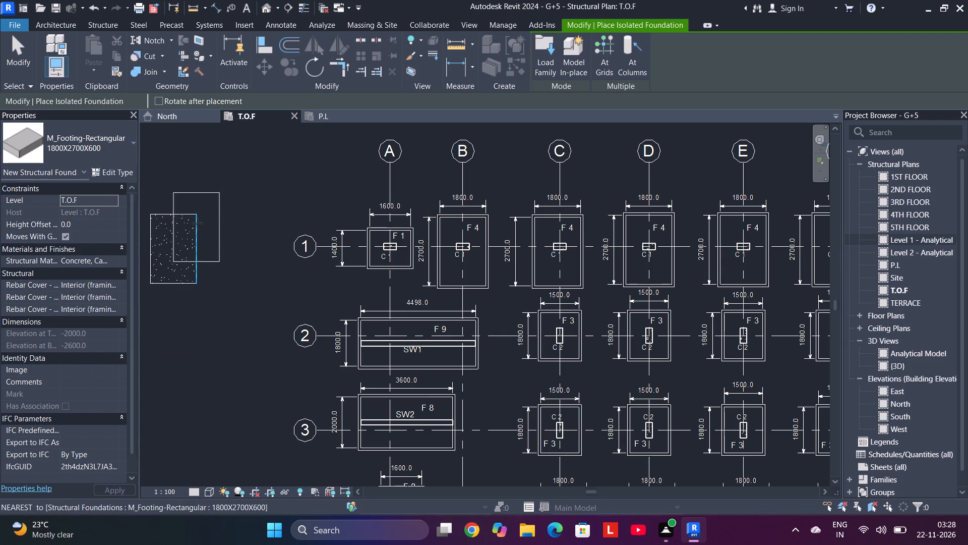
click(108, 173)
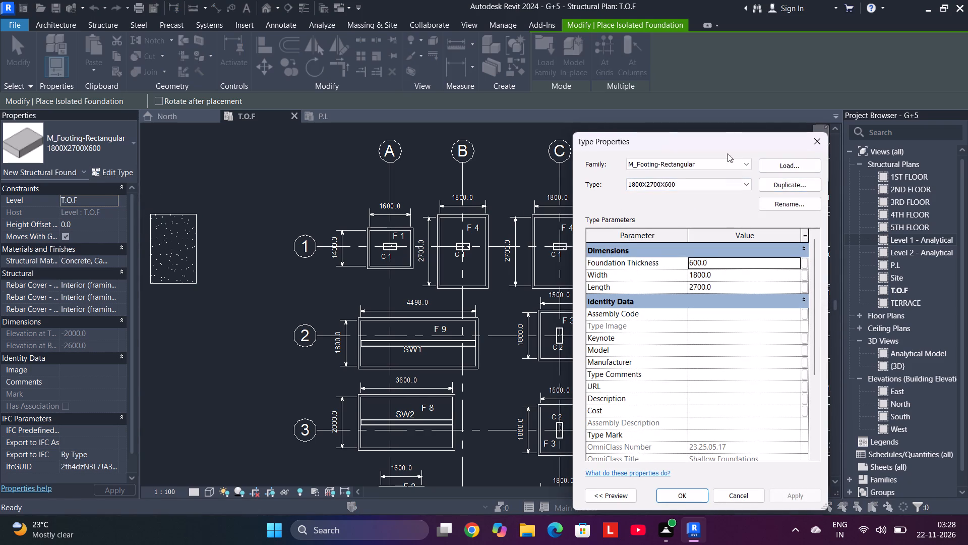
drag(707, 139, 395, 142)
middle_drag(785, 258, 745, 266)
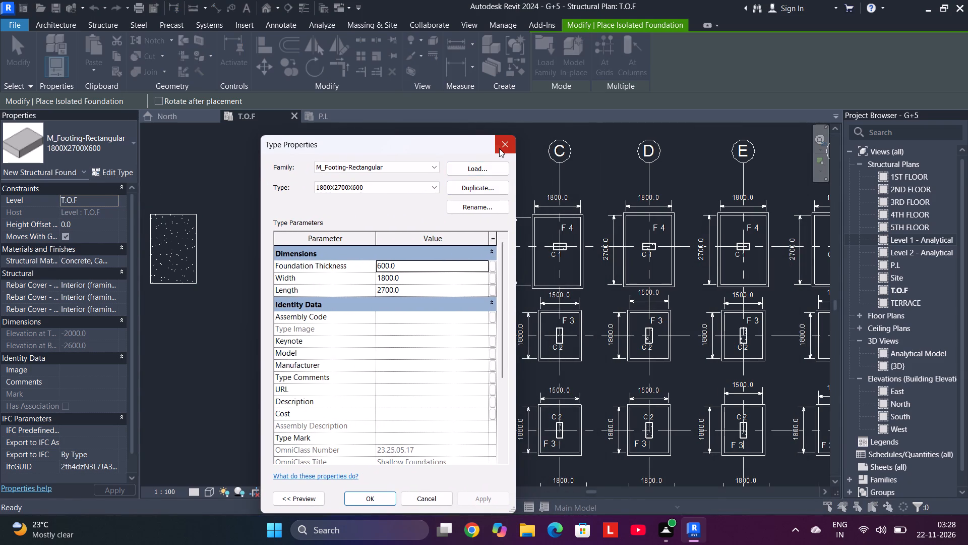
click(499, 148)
Duplicate the 1800X2700X600 footing type as 2000X1700X600 to match the F 5 outline at grid H.
middle_drag(599, 237, 385, 233)
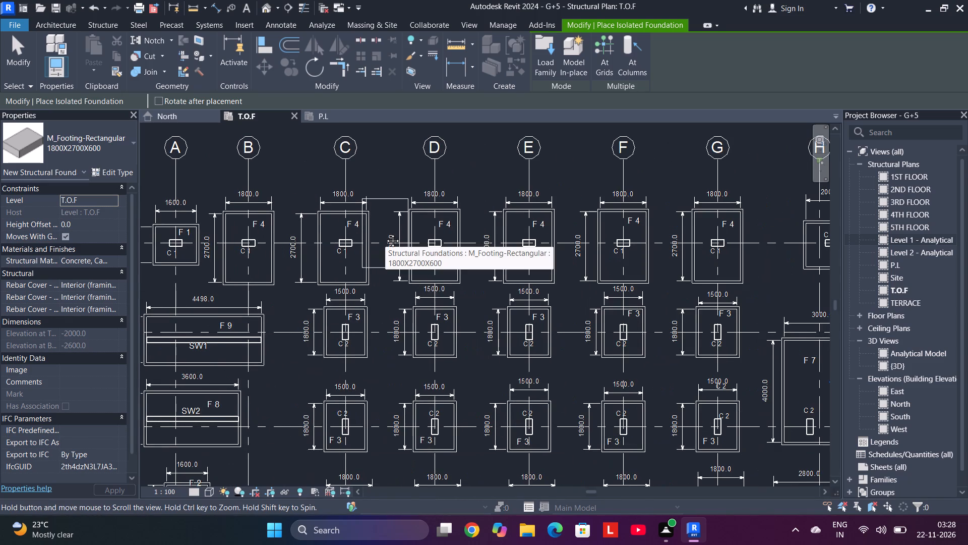
middle_drag(385, 233, 386, 231)
middle_drag(694, 260, 494, 241)
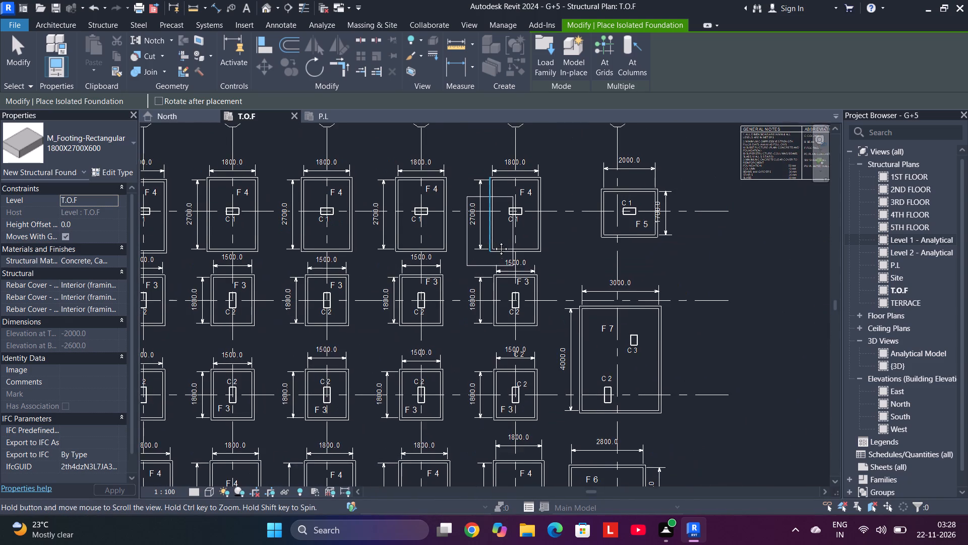
middle_drag(494, 241, 494, 249)
scroll(660, 198, up, 3)
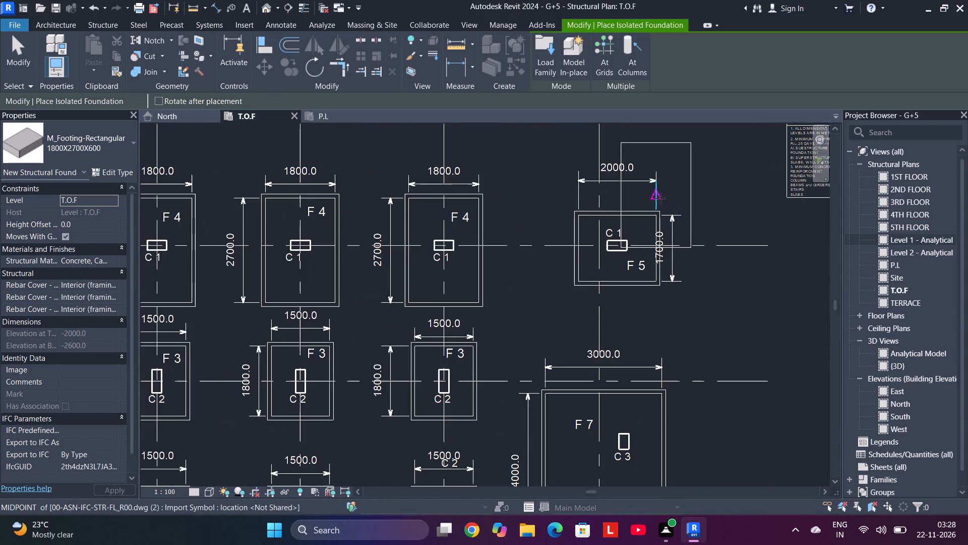
scroll(660, 198, down, 3)
scroll(660, 198, up, 2)
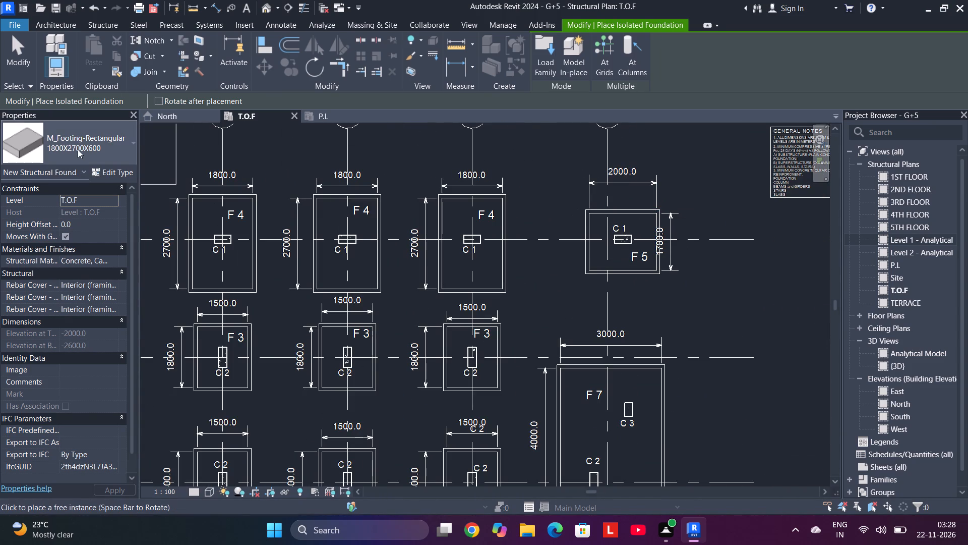
click(101, 174)
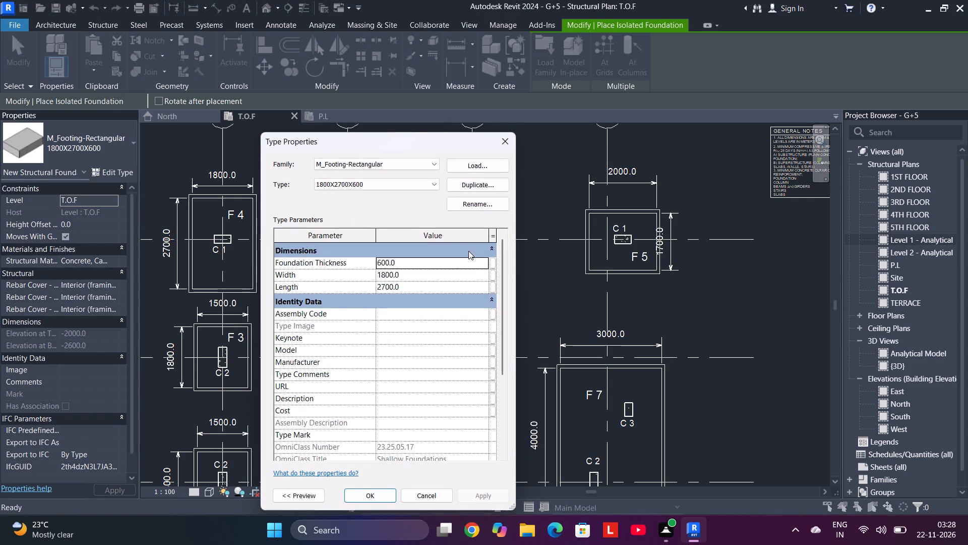
click(463, 189)
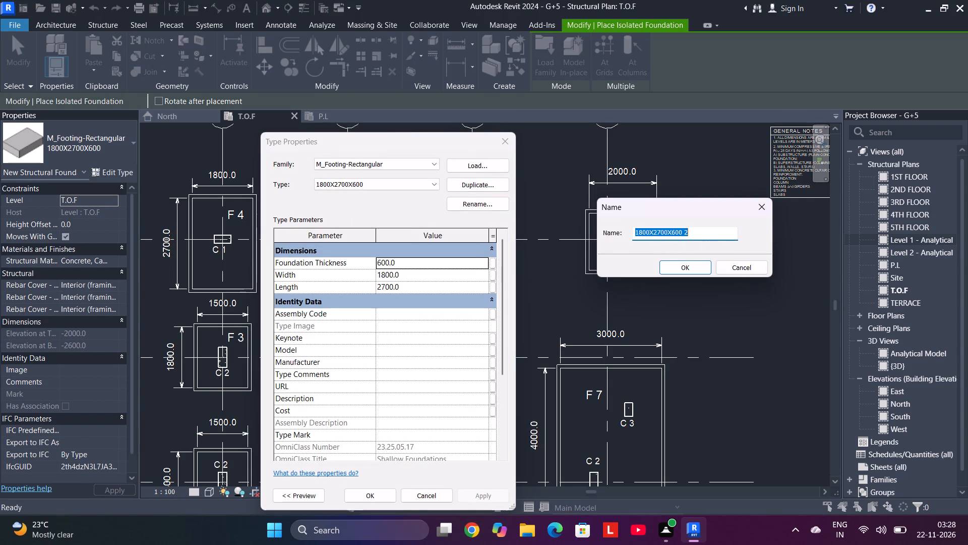
drag(705, 234, 570, 243)
text(2000)
key(x)
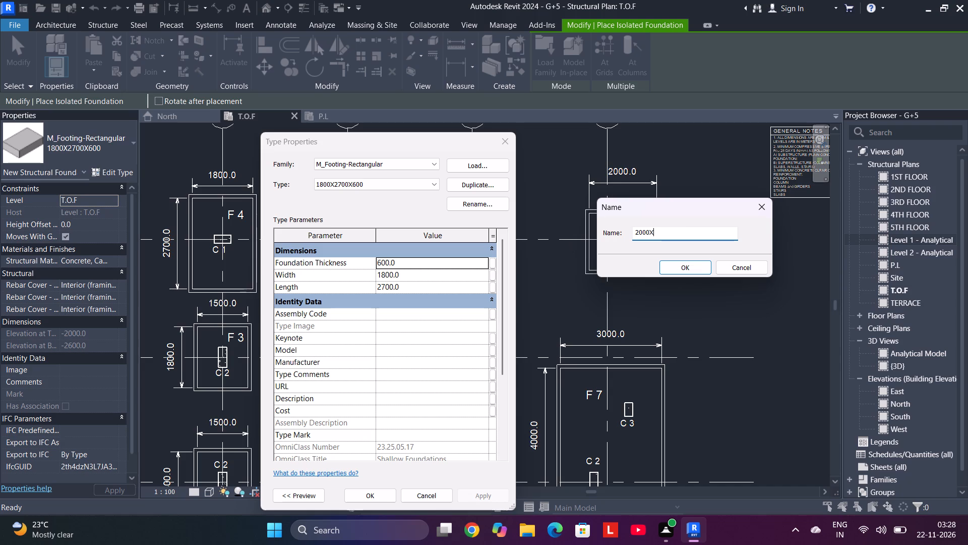
text(1700)
key(x)
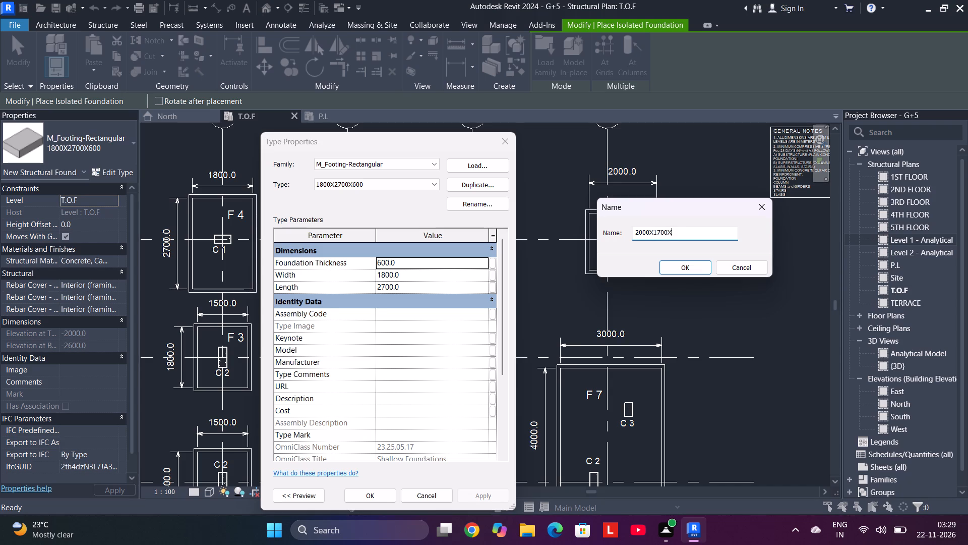
text(600)
key(Return)
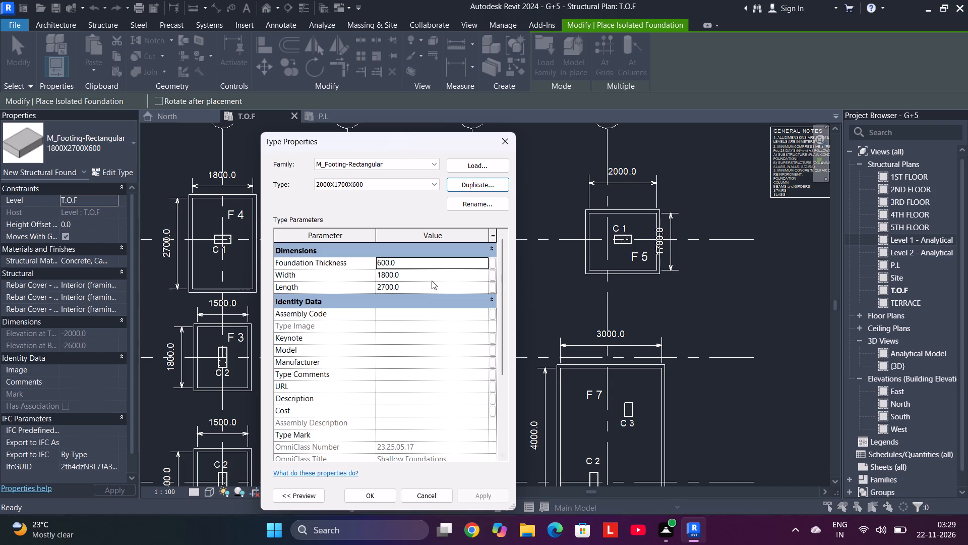
Set the 2000X1700X600 type's Width to 2000 and Length to 1700, and accept the type properties.
click(430, 272)
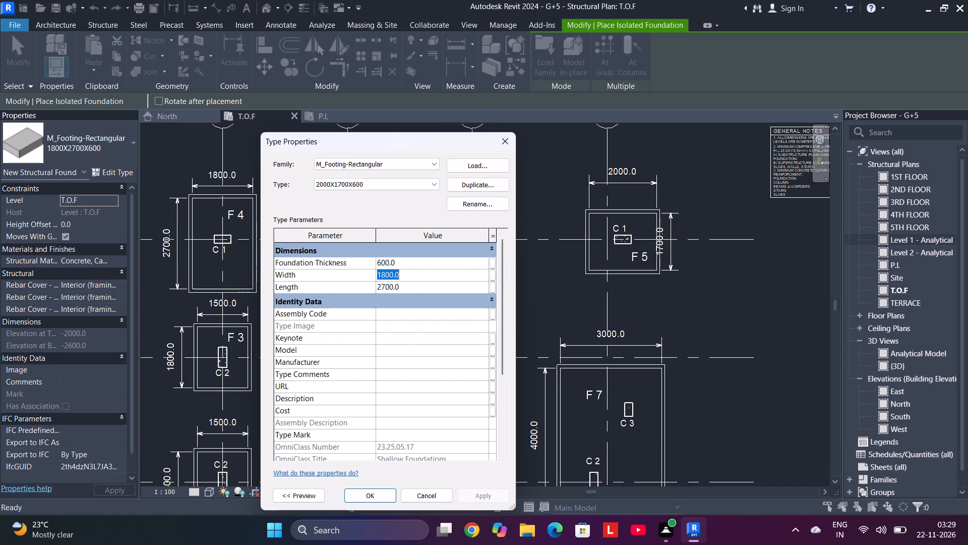
text(2000)
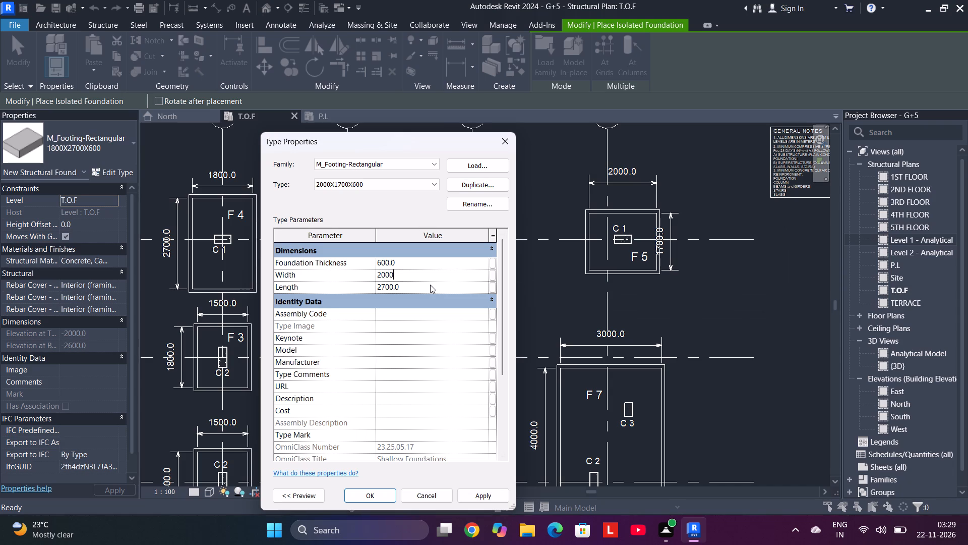
click(429, 285)
text(1700)
key(Return)
click(370, 500)
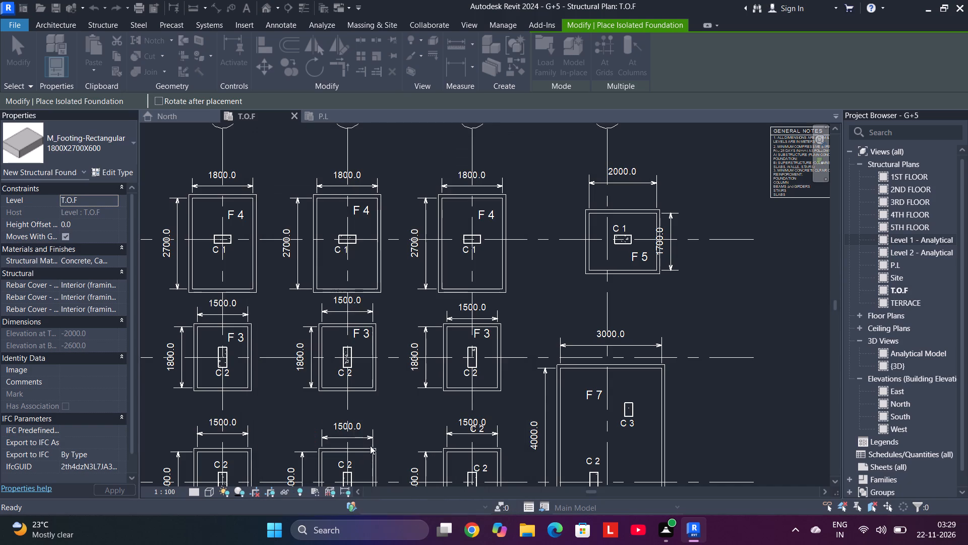
Duplicate the 2000X1700X600 footing type as 1500X1800X600 for the F 3 footings.
scroll(369, 386, down, 3)
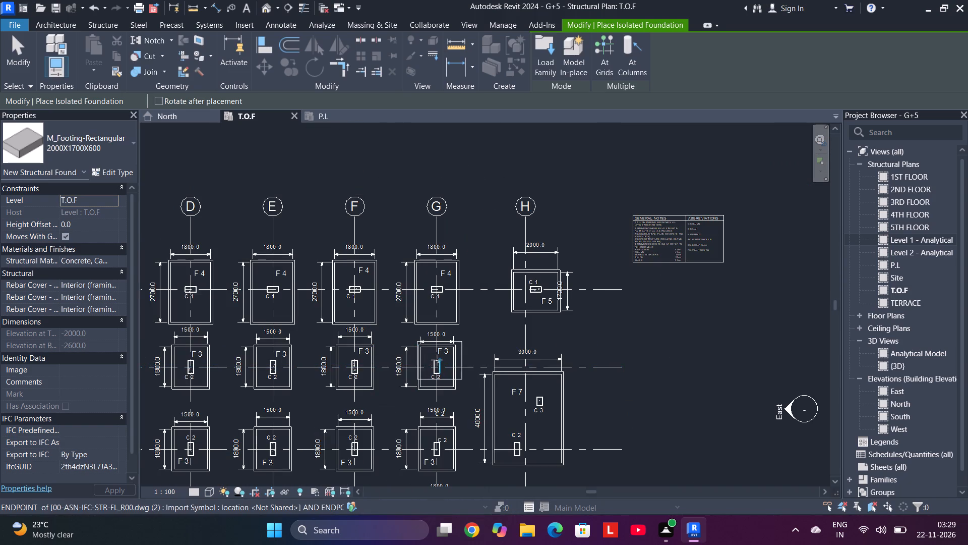
scroll(437, 360, up, 4)
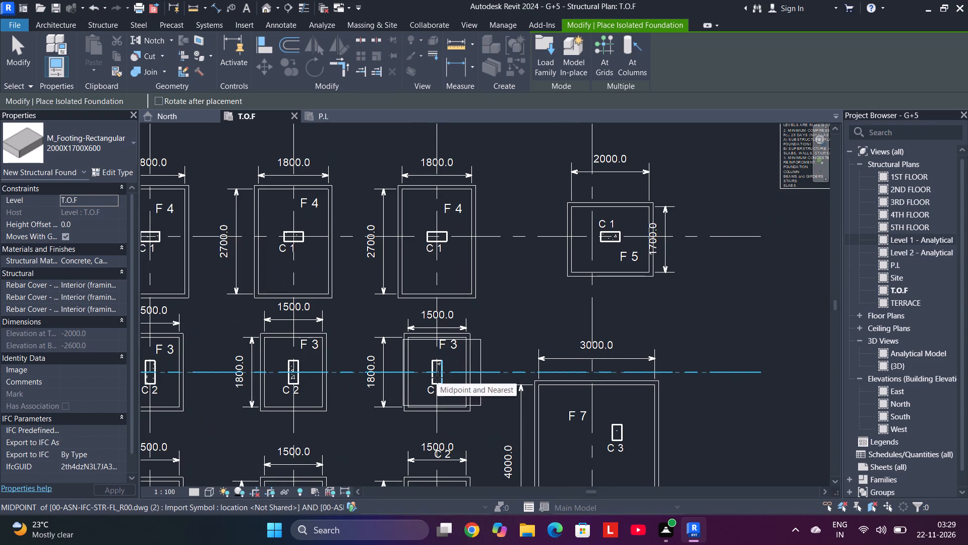
click(115, 170)
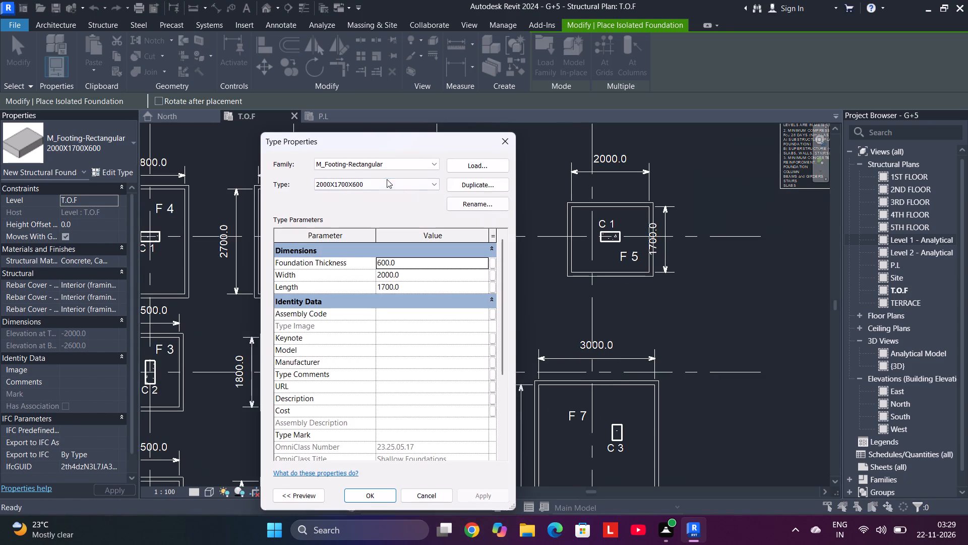
drag(388, 146, 583, 143)
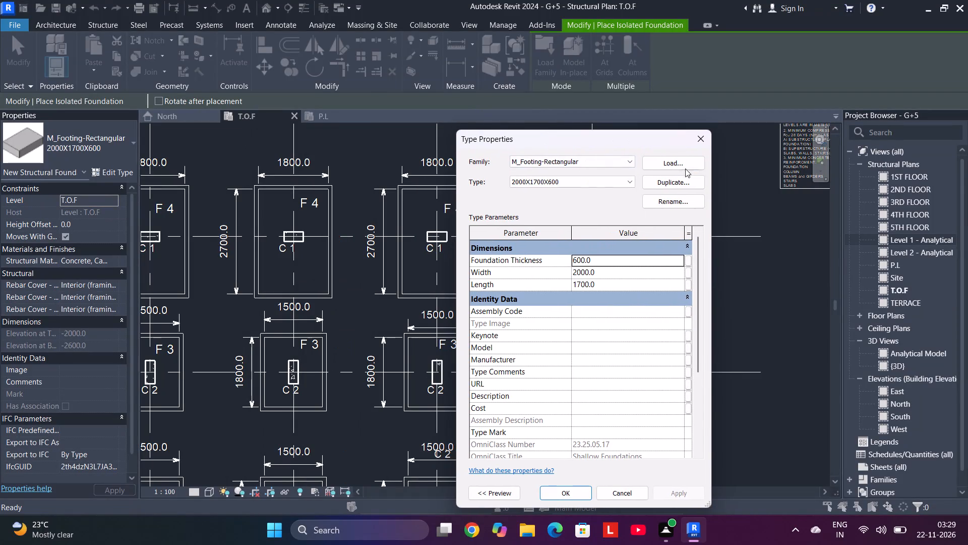
click(694, 179)
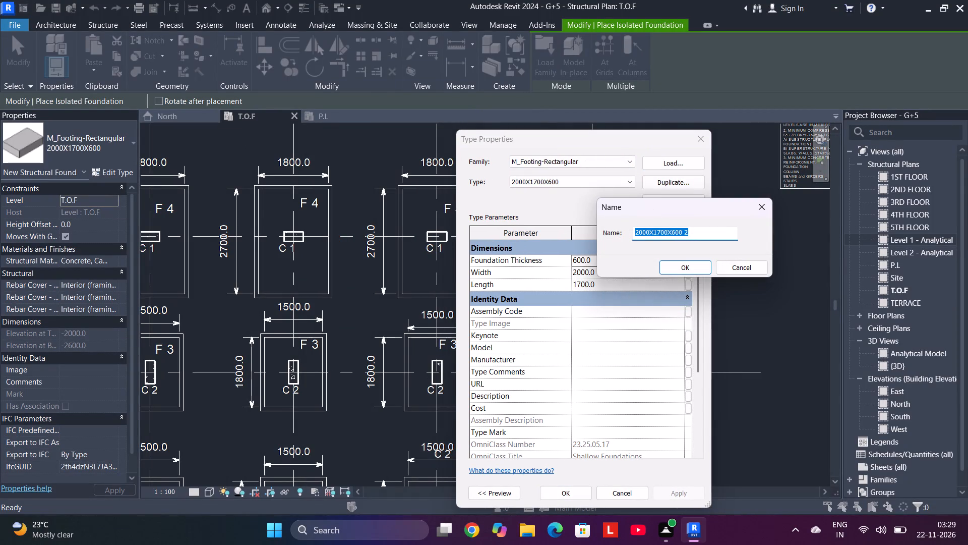
click(703, 233)
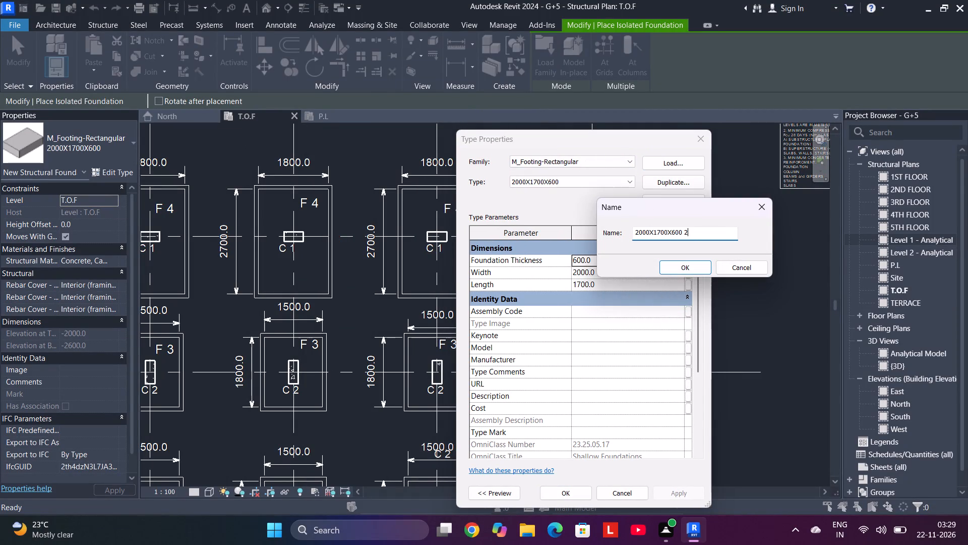
key(BackSpace)
key(BackSpace)
key(Left)
key(Left)
key(Left)
key(Left)
key(Left)
key(Left)
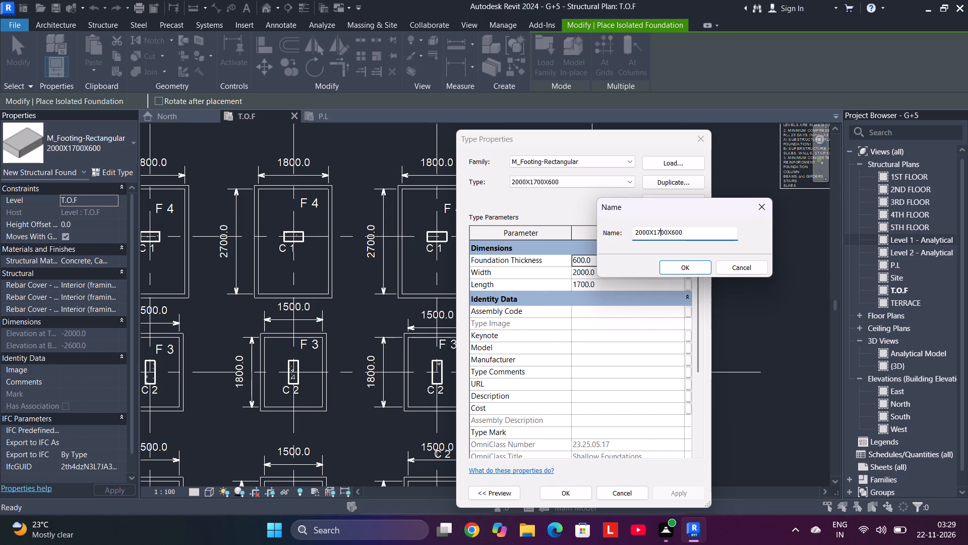
key(BackSpace)
key(8)
key(Left)
key(Left)
key(Left)
key(Left)
key(Left)
key(BackSpace)
key(BackSpace)
text(15)
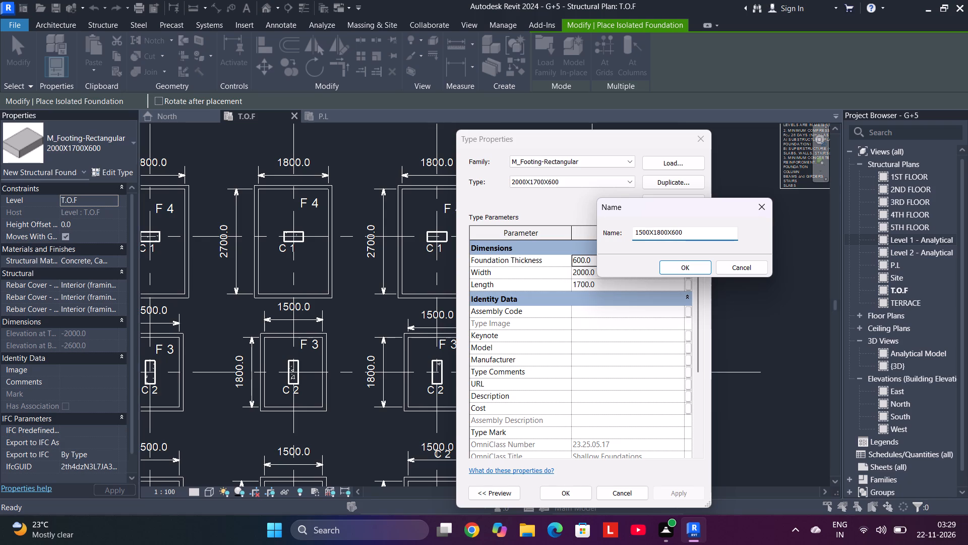
scroll(698, 234, up, 1)
click(671, 266)
Set the 1500X1800X600 type's Width to 1800 and Length to 1500, and accept the type properties.
click(597, 274)
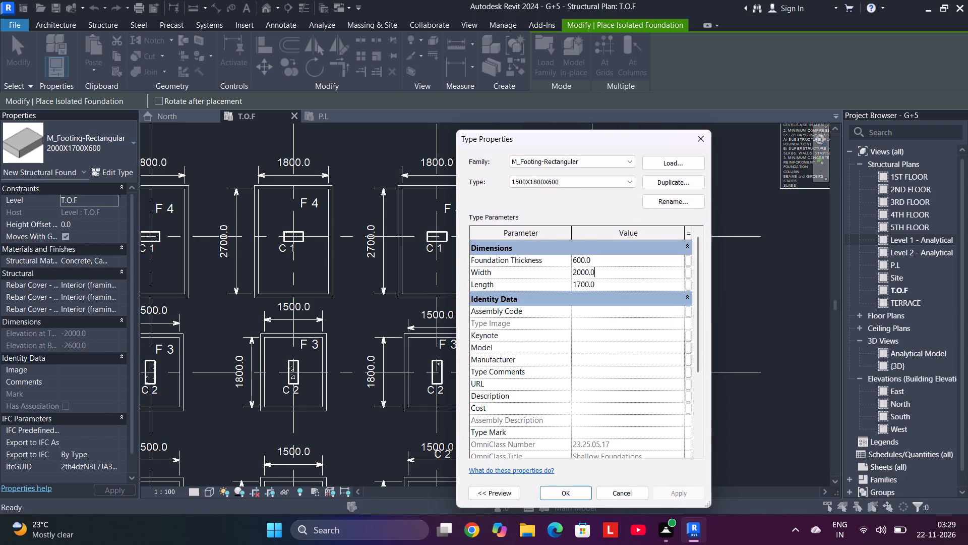
drag(600, 272, 541, 278)
text(1800)
click(600, 280)
drag(601, 287, 515, 297)
text(1500)
key(Return)
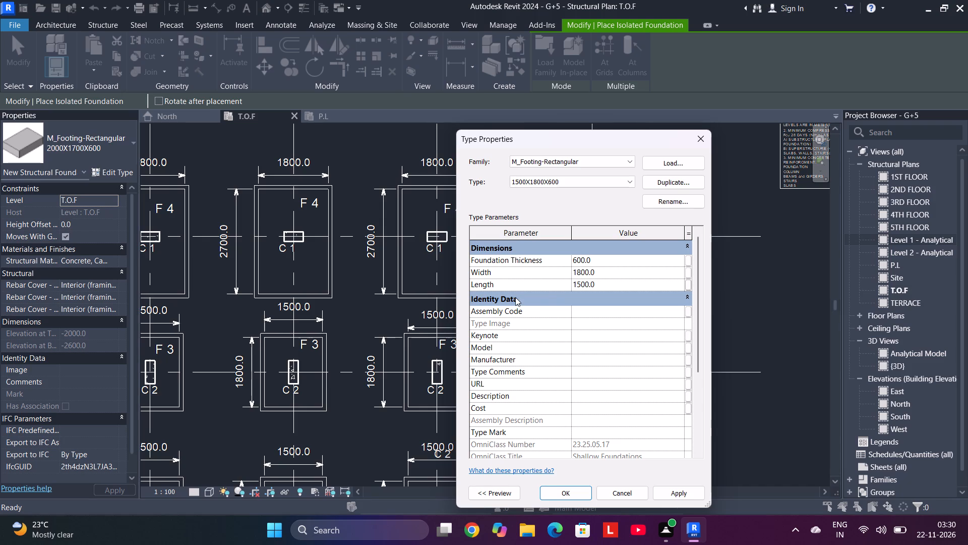
click(565, 495)
scroll(461, 350, down, 4)
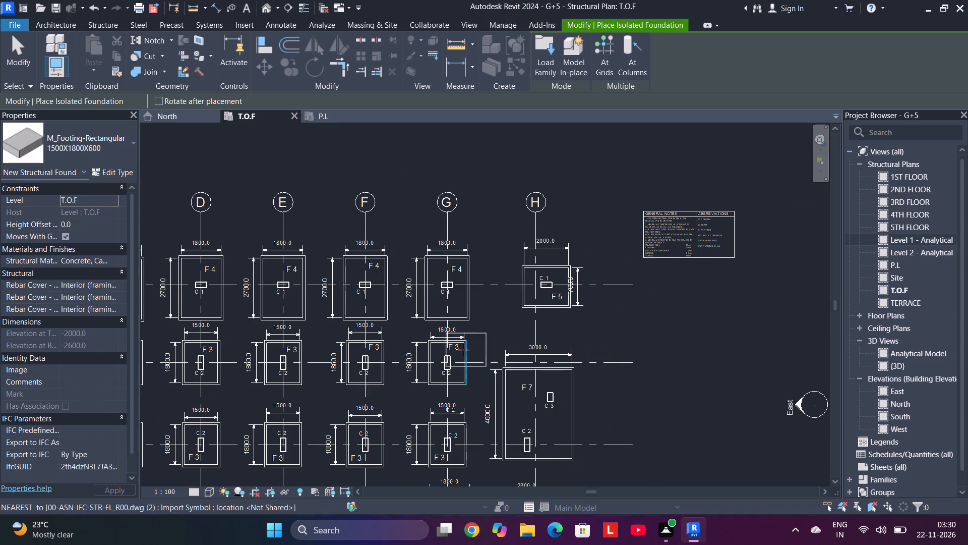
Duplicate the 1500X1800X600 footing type as 3000X4000X600 for the F 7 footing at grid H.
scroll(536, 365, up, 1)
middle_drag(537, 365, 533, 320)
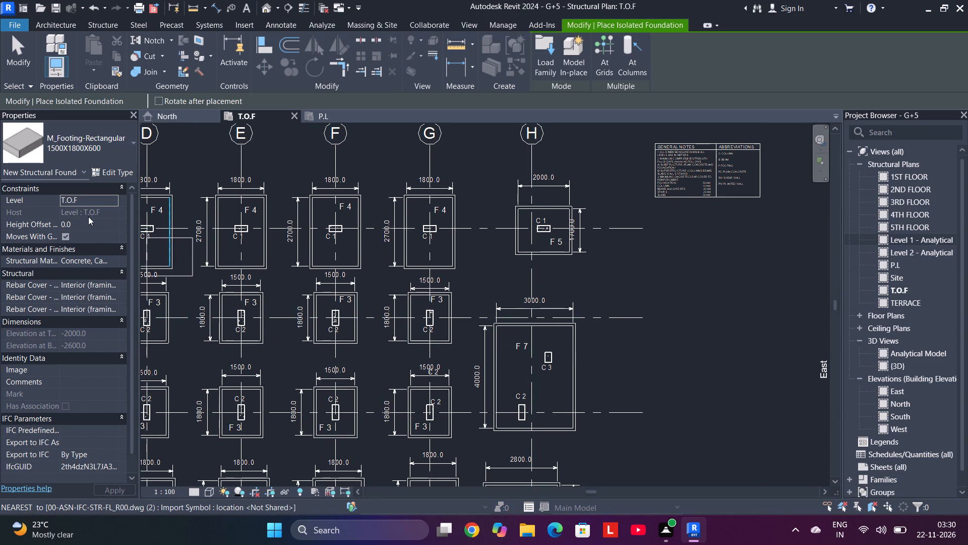
click(109, 168)
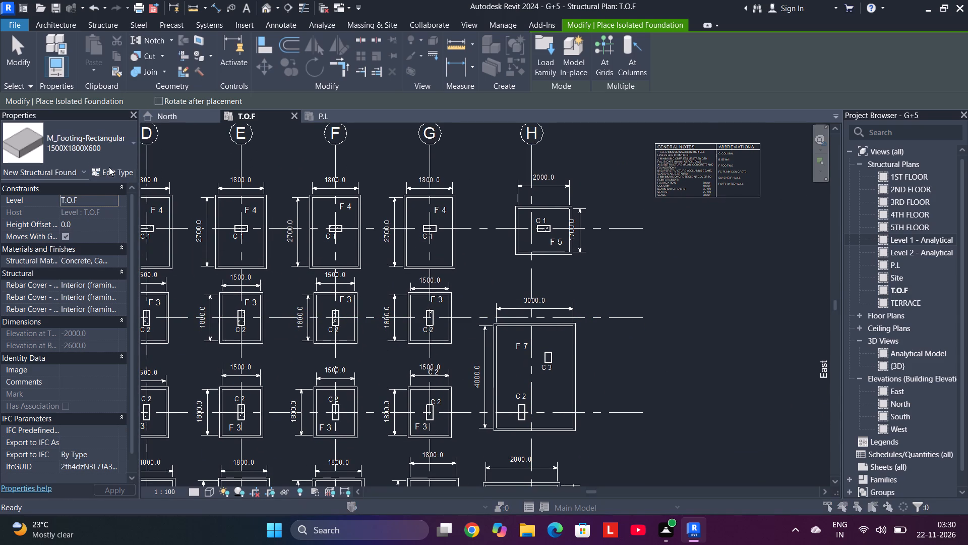
drag(608, 140, 401, 147)
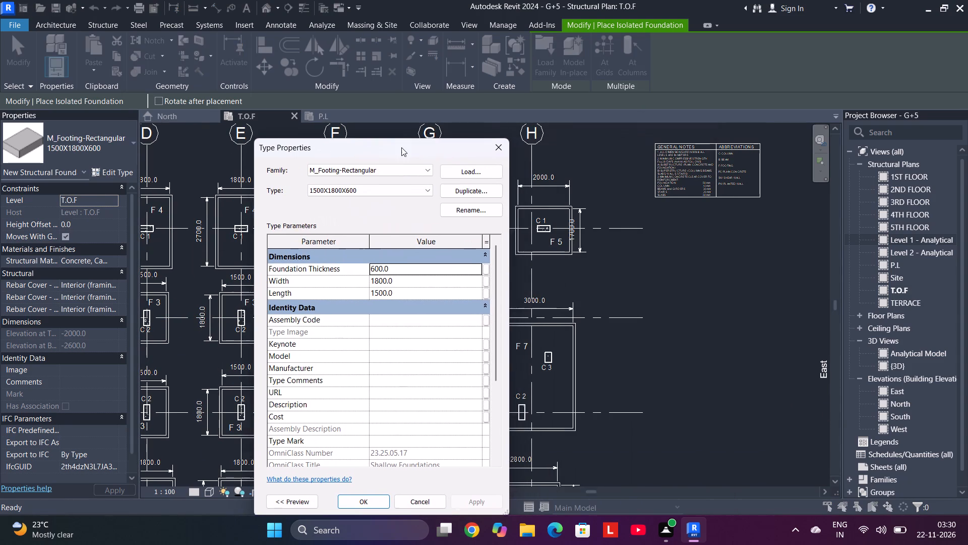
drag(401, 147, 346, 128)
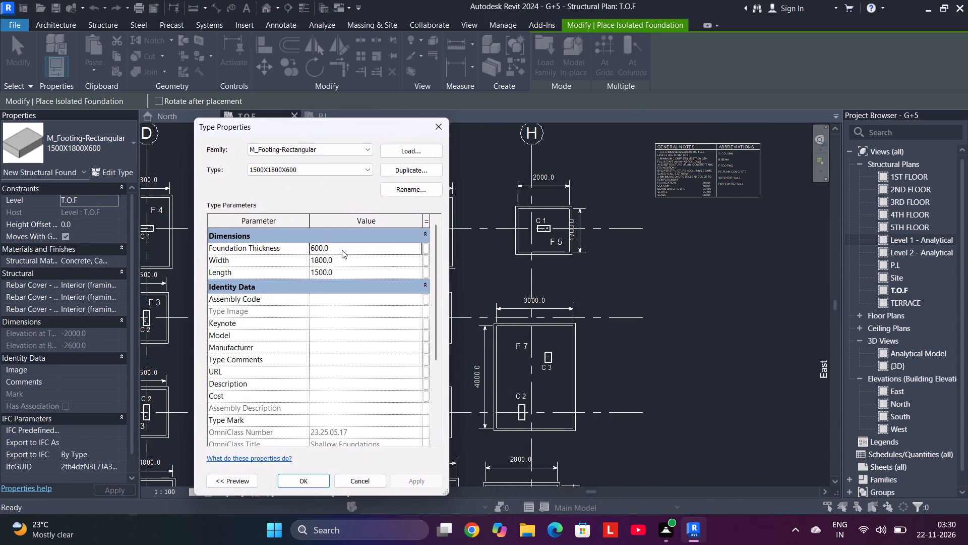
click(408, 170)
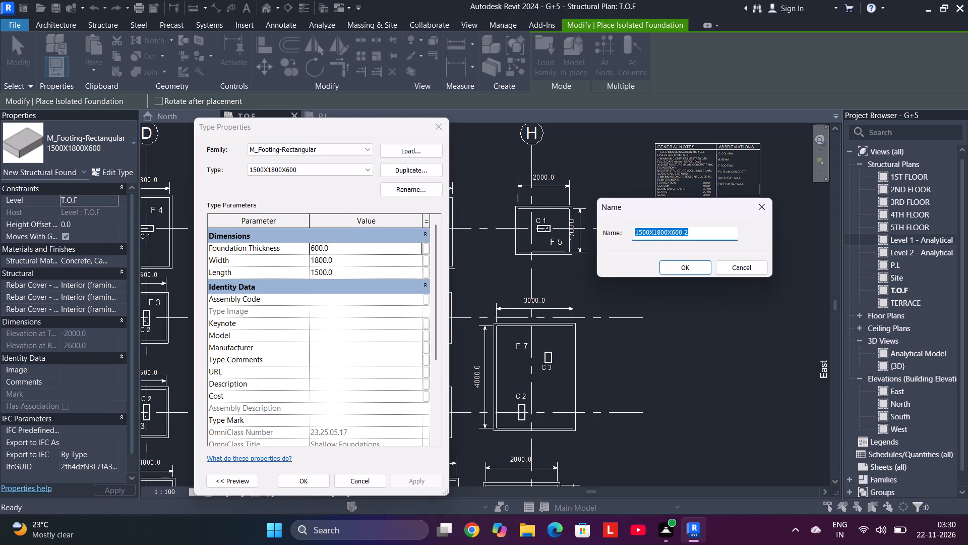
drag(696, 230, 573, 224)
text(3000)
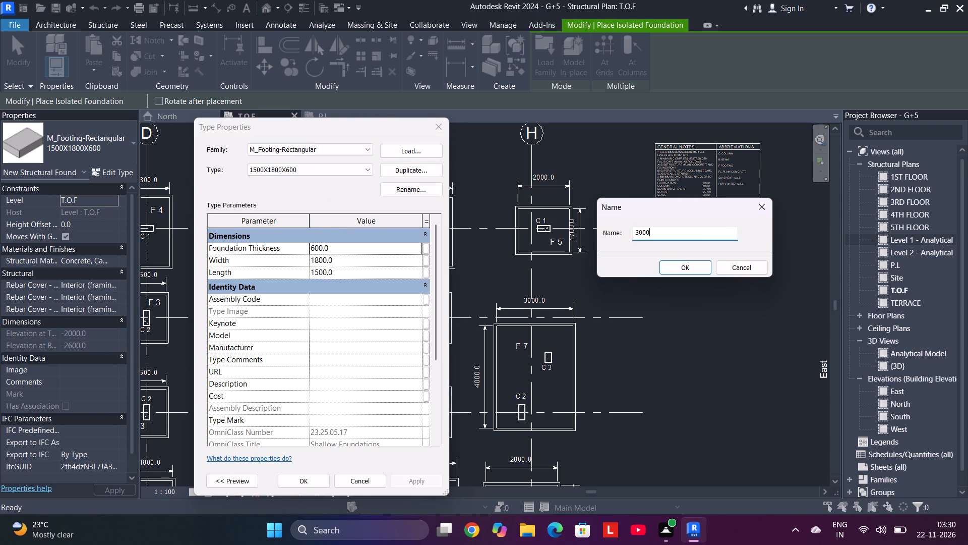
key(x)
key(4)
text(000)
key(x)
text(600)
key(Return)
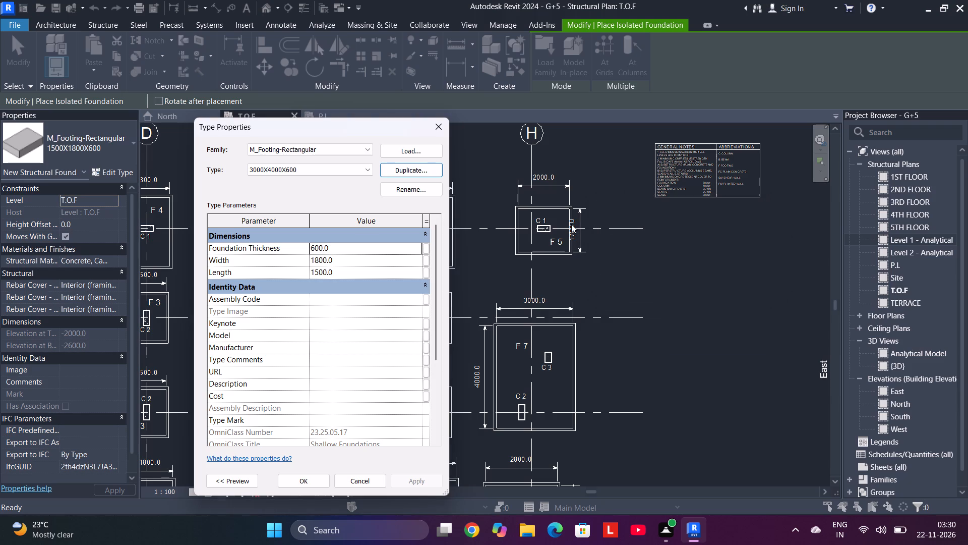
Set the 3000X4000X600 type's Width to 3000 and Length to 4000, and accept the type properties.
double_click(370, 262)
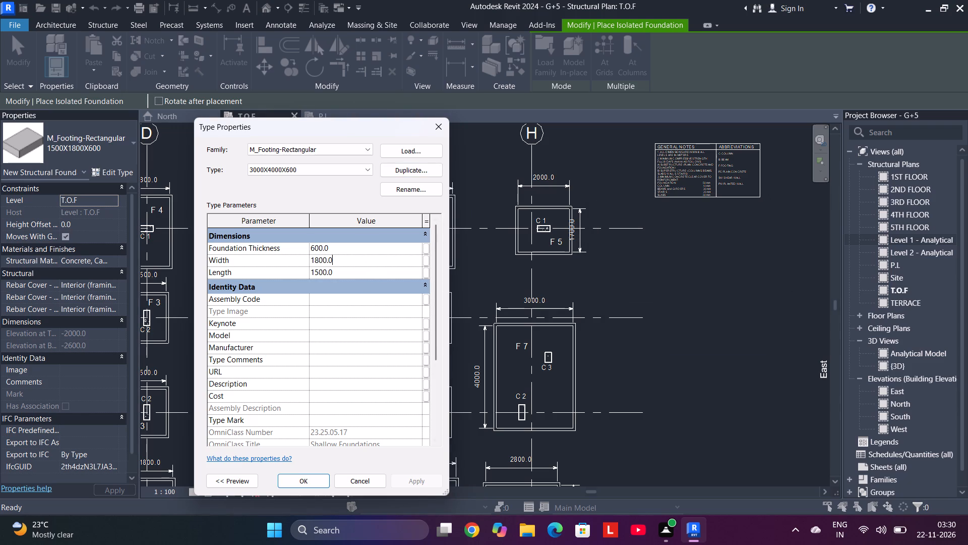
drag(369, 260, 338, 264)
text(3000)
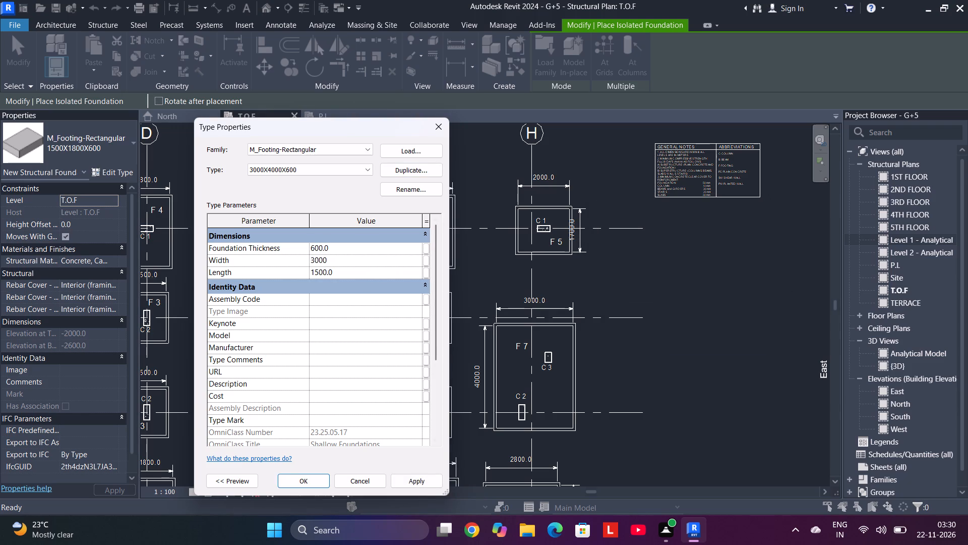
click(339, 272)
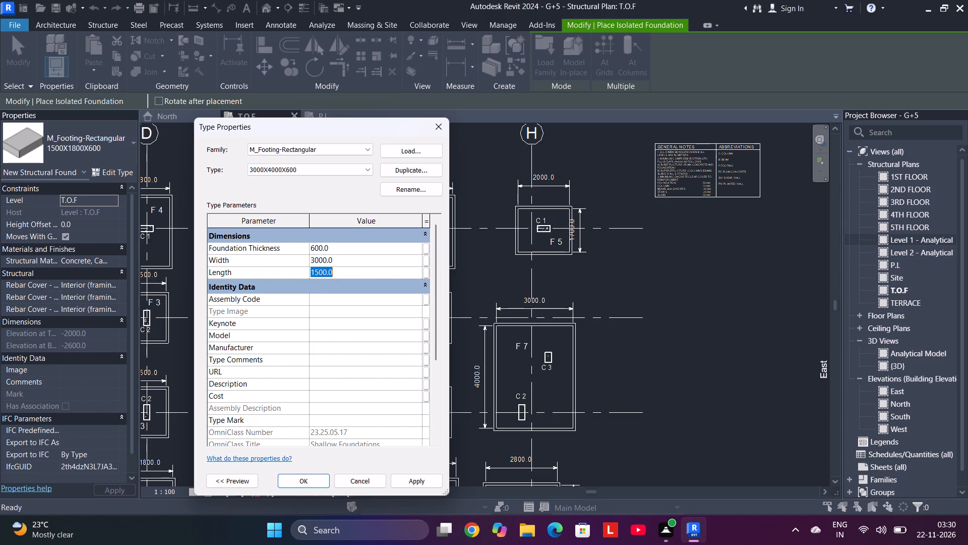
key(Return)
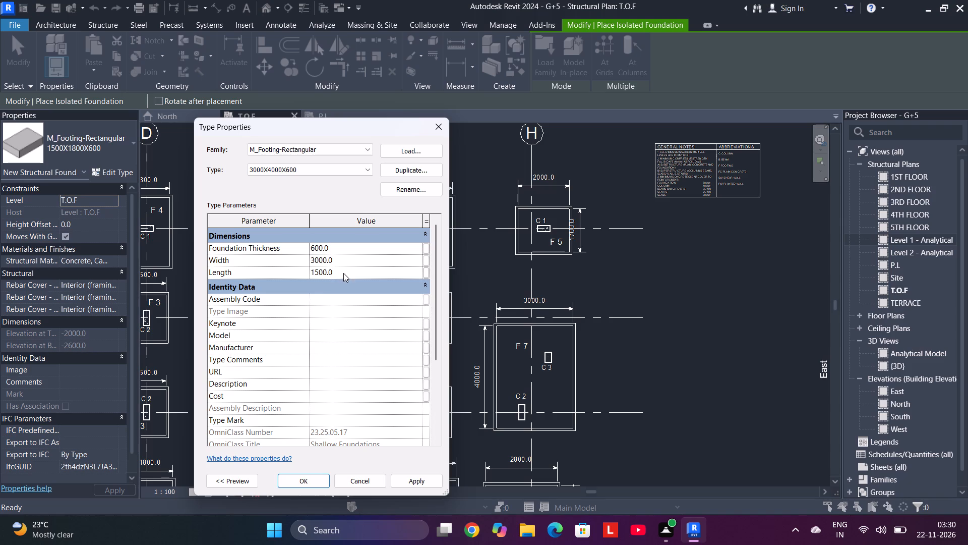
double_click(343, 273)
click(343, 273)
text(4000)
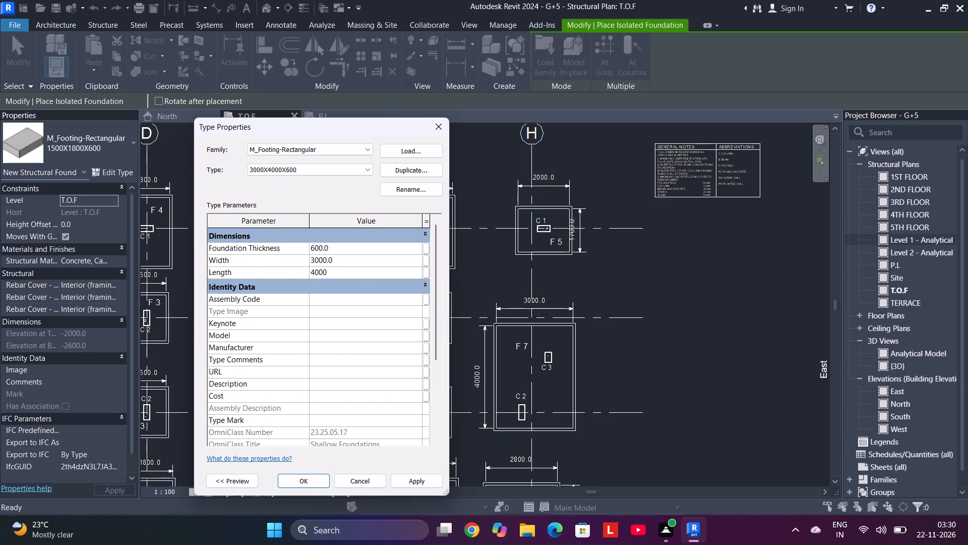
key(Return)
scroll(343, 273, up, 1)
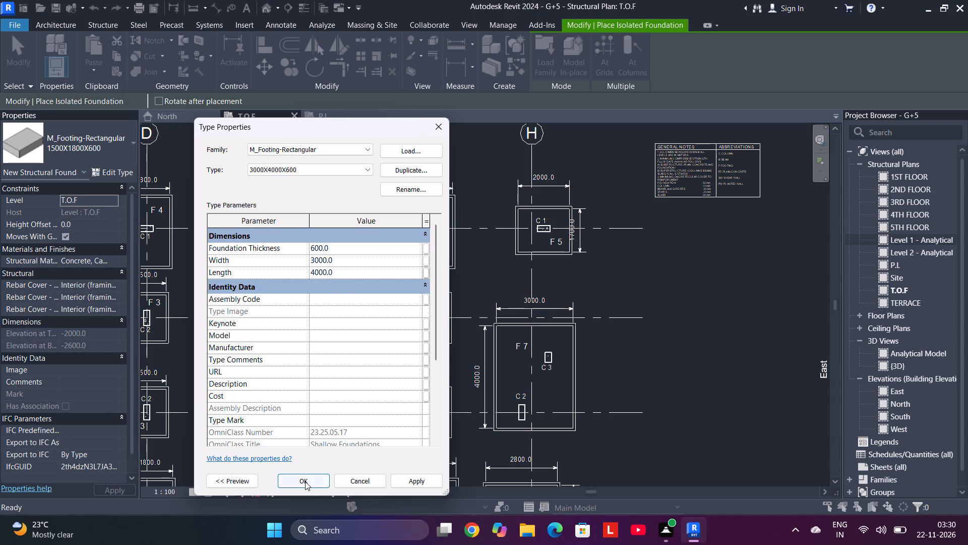
click(305, 482)
Review the existing M_Footing-Rectangular types against the footing sizes in the drawing, and close the type properties without changes.
scroll(490, 364, up, 3)
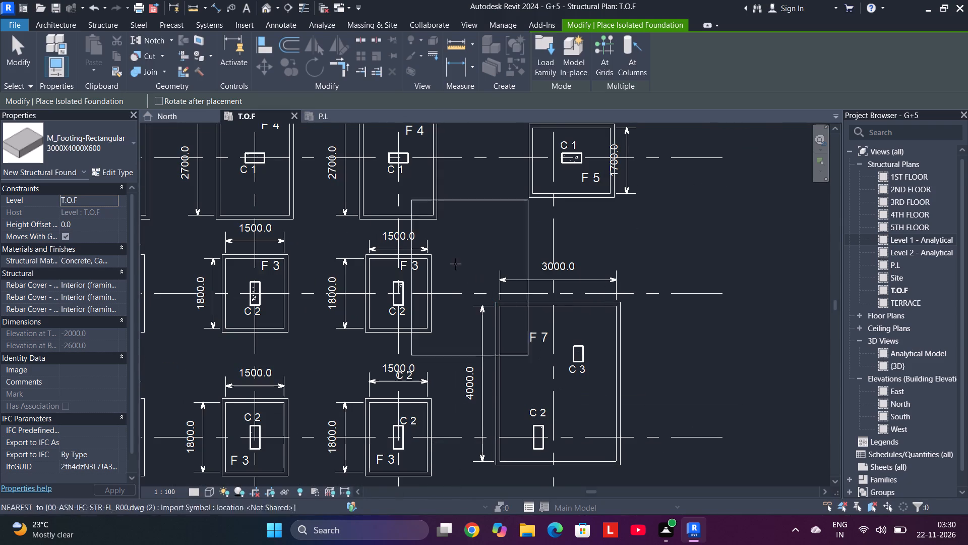
click(112, 172)
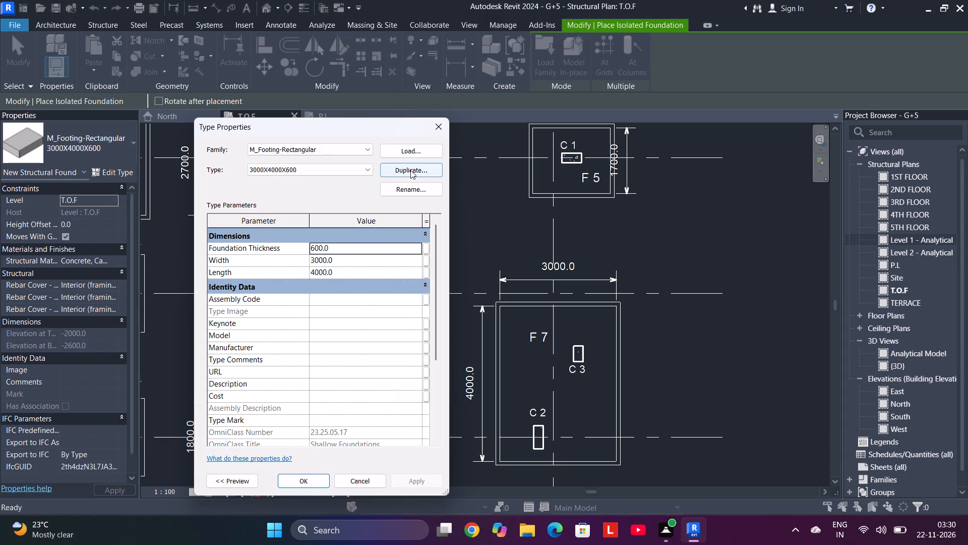
click(348, 166)
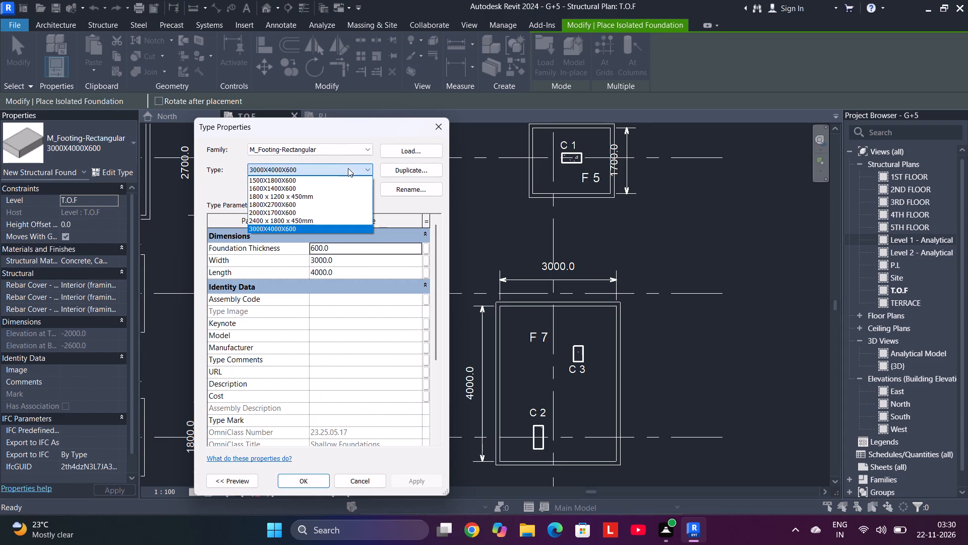
click(339, 166)
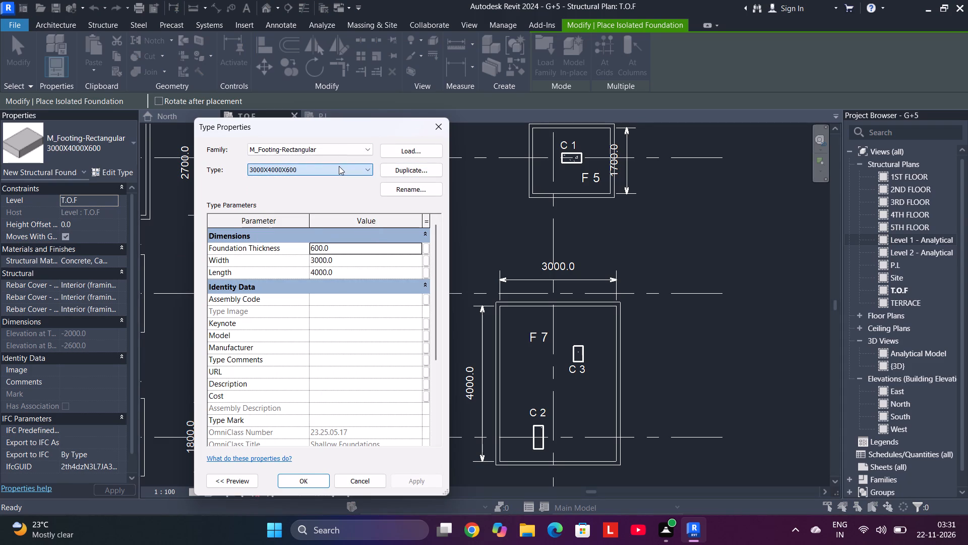
drag(300, 134, 362, 132)
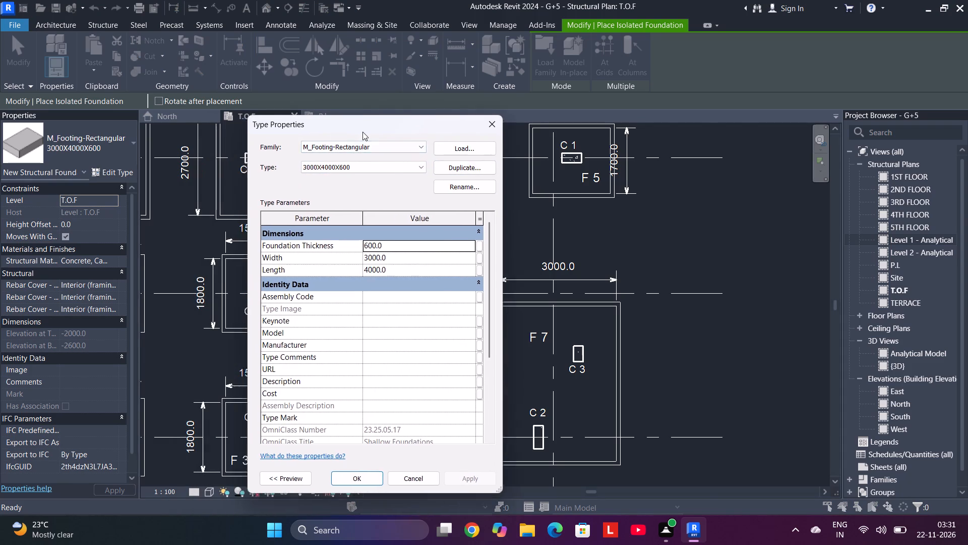
drag(362, 132, 608, 142)
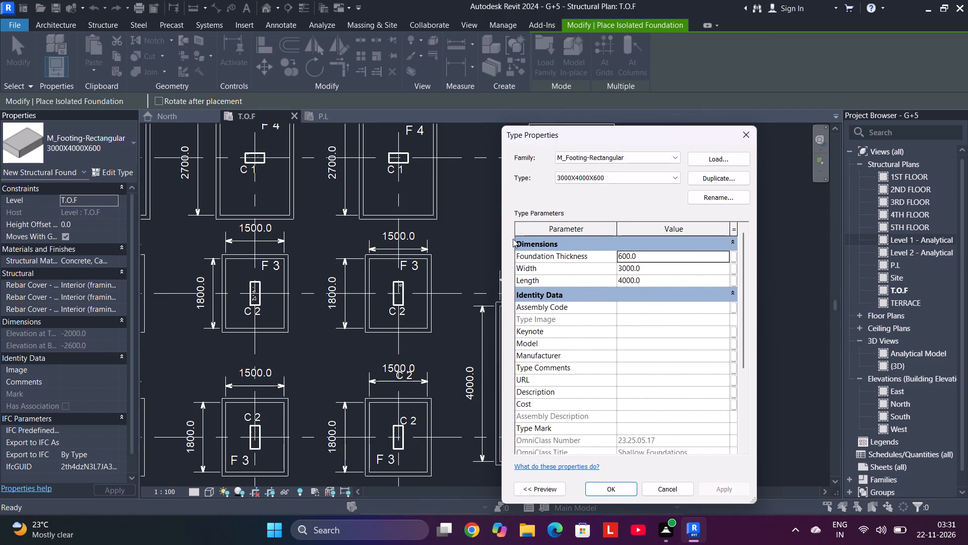
click(617, 179)
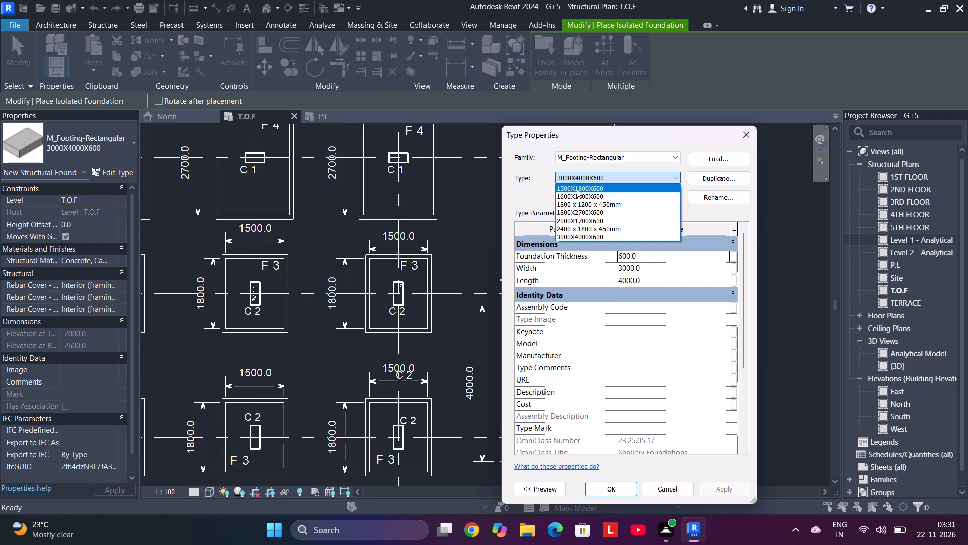
scroll(320, 301, down, 4)
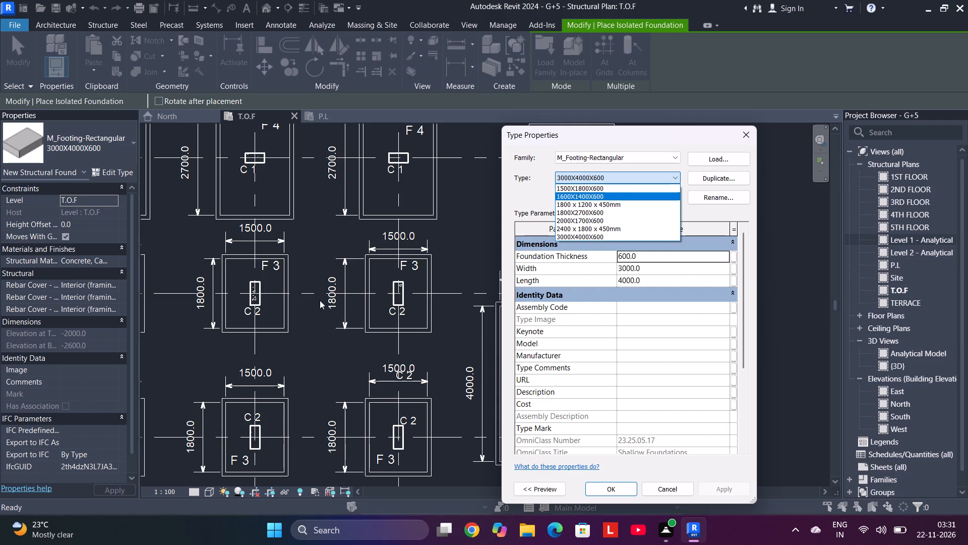
click(745, 134)
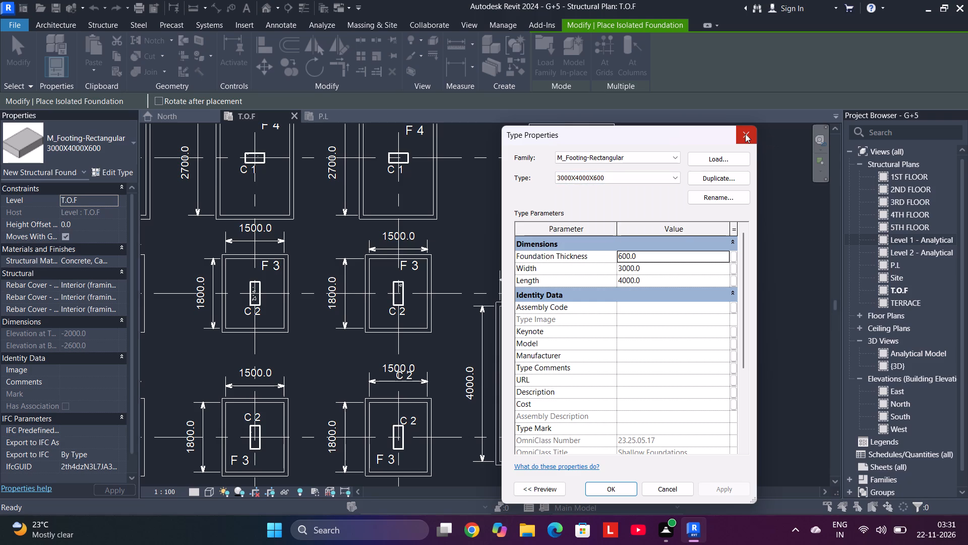
click(745, 134)
Duplicate the 3000X4000X600 footing type as 2000X2800X600 for the F 6 footing at grids H and 4.
scroll(409, 296, down, 7)
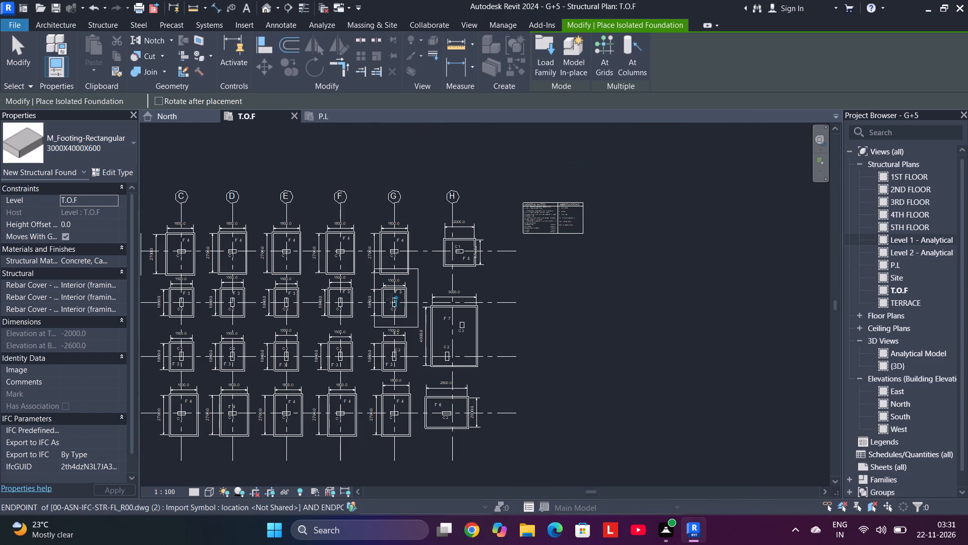
middle_drag(344, 366, 468, 314)
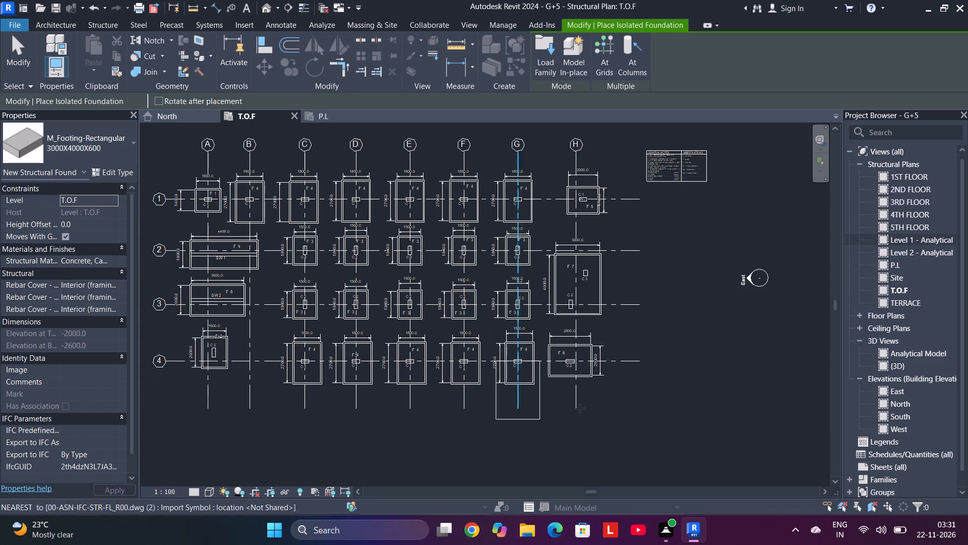
scroll(598, 366, up, 5)
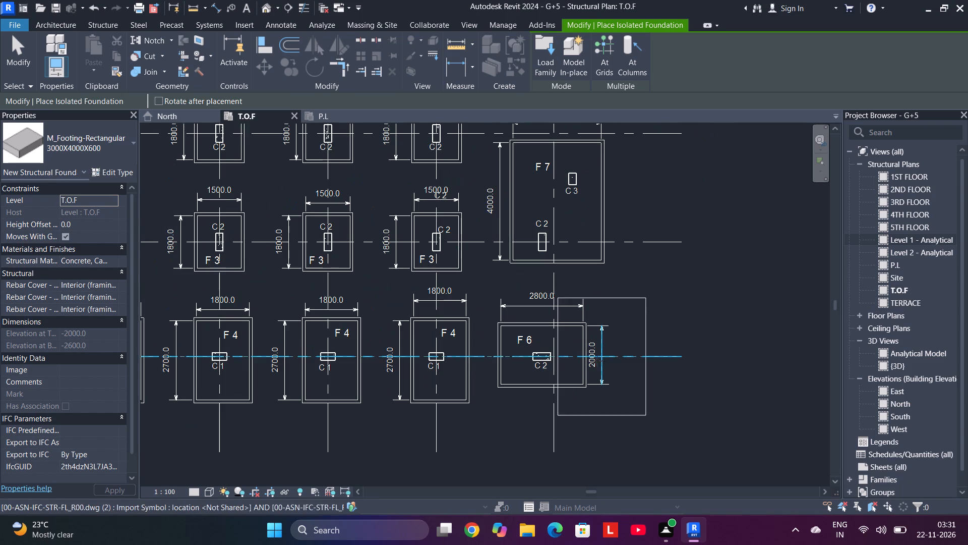
click(120, 173)
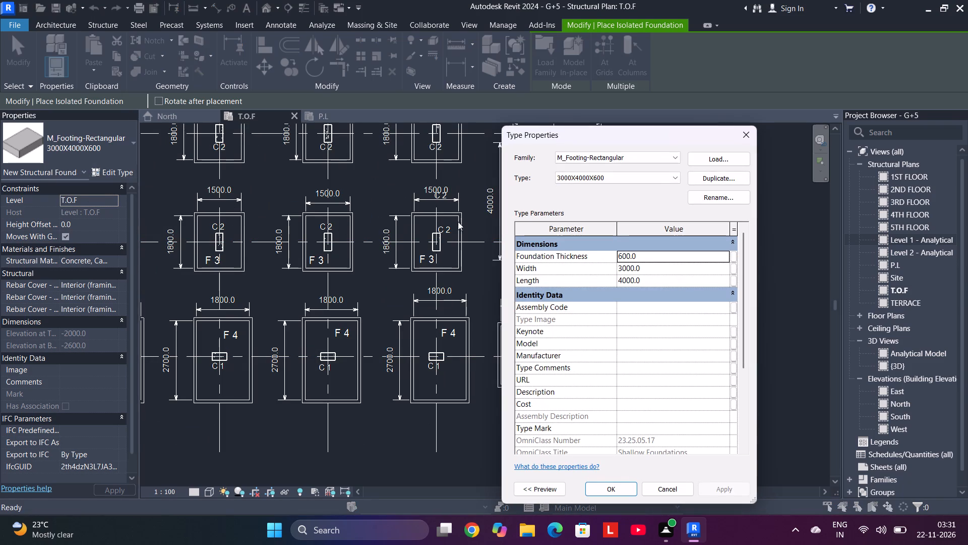
drag(670, 138, 668, 137)
drag(668, 137, 357, 130)
click(407, 168)
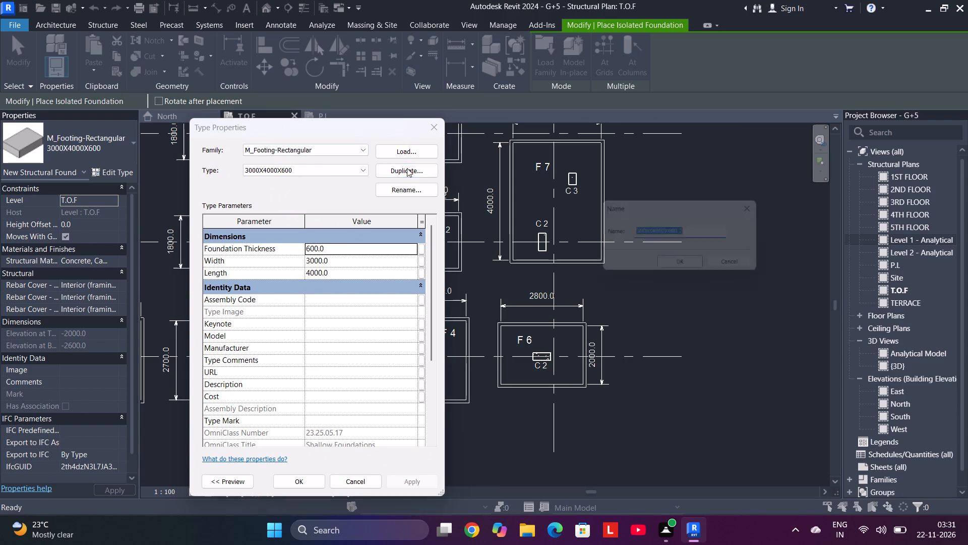
drag(694, 230, 593, 251)
text(2000)
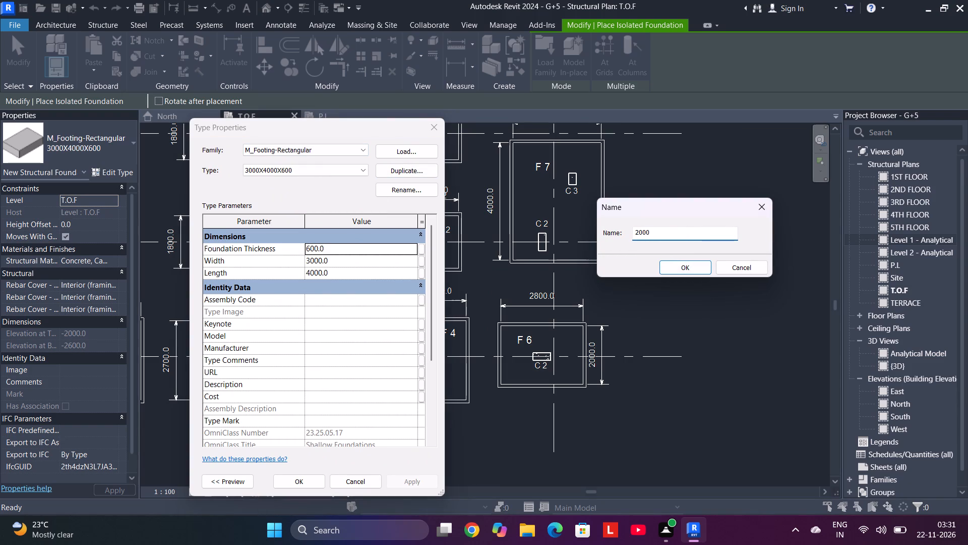
key(x)
text(2800)
text(X6)
text(00)
click(679, 268)
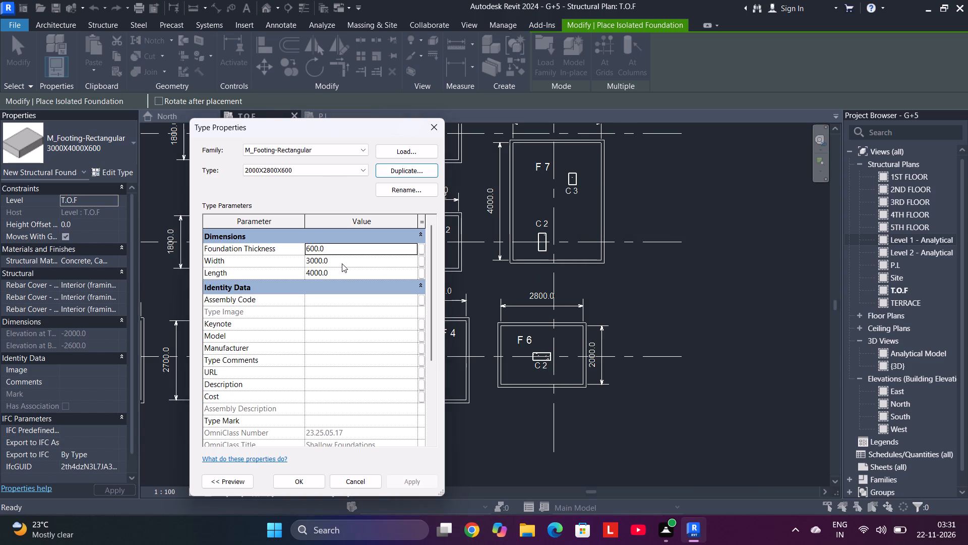
Set the 2000X2800X600 type's Width to 2000 and Length to 2800, accept the type properties, and rotate the placement preview.
click(342, 263)
text(2000)
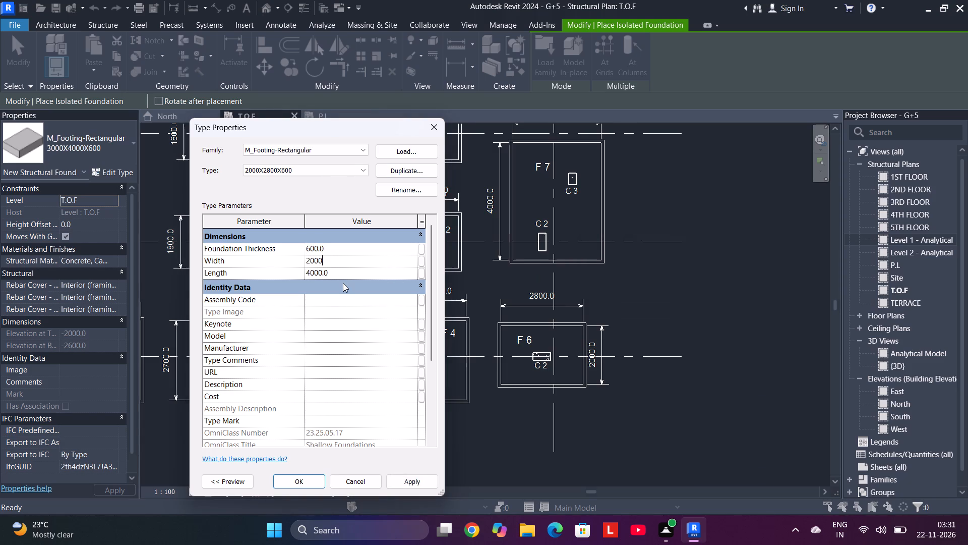
click(342, 274)
text(2800)
click(314, 480)
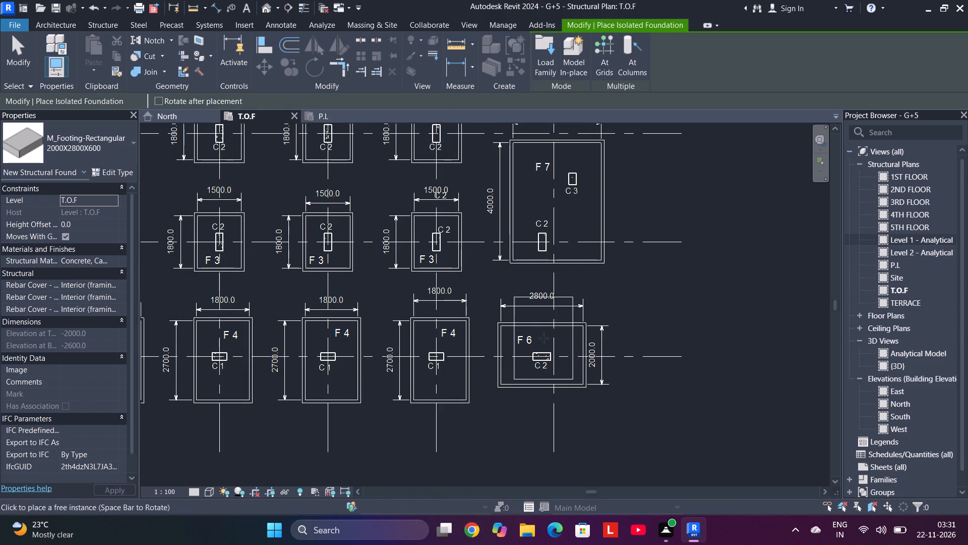
key(space)
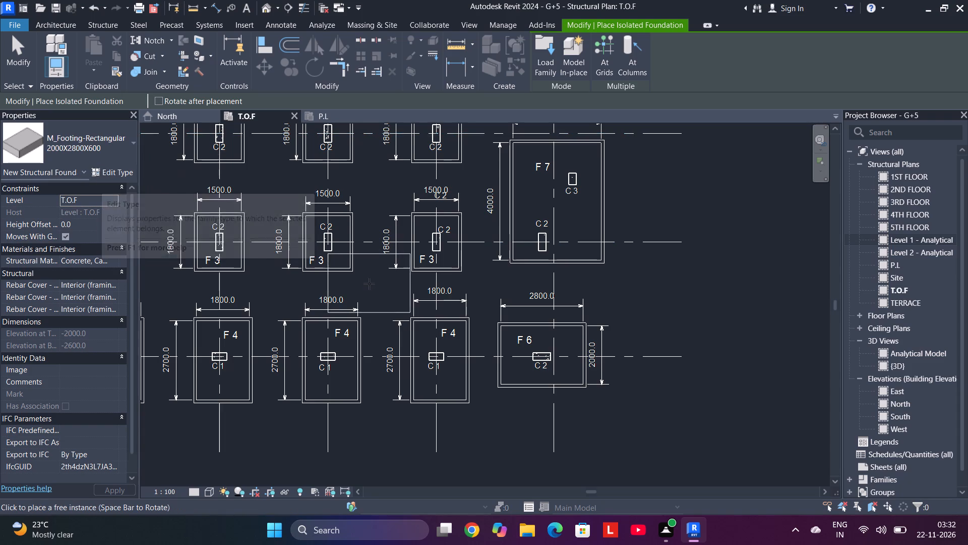
Duplicate the 2000X2800X600 footing type as 2000X1600X600 for the F 2 footing at grids A and 4.
scroll(369, 284, down, 4)
middle_drag(370, 284, 663, 274)
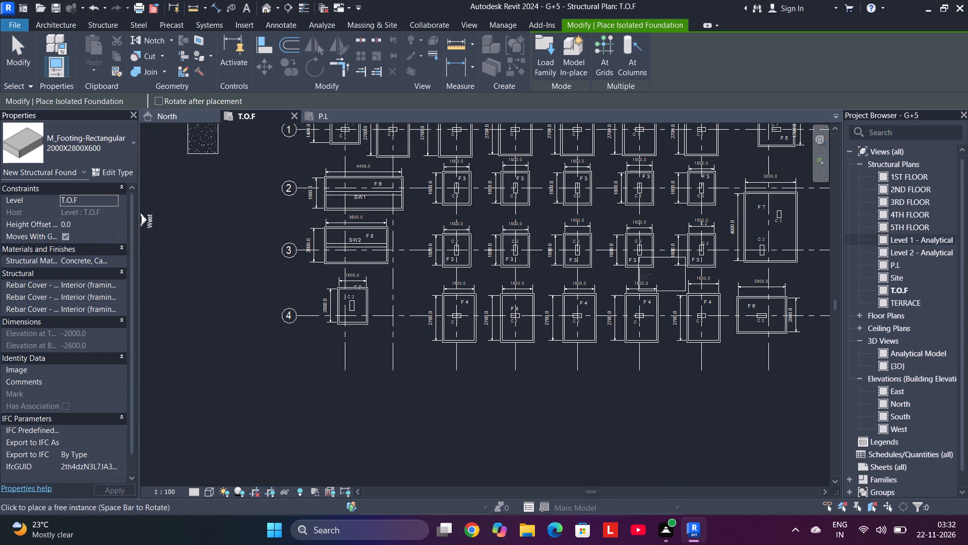
scroll(363, 287, up, 3)
middle_drag(363, 287, 366, 349)
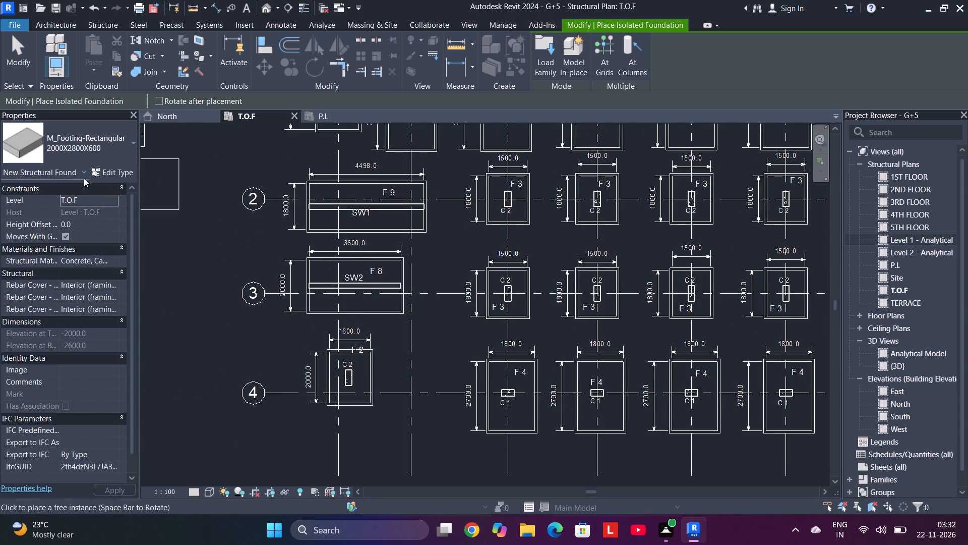
click(118, 175)
drag(286, 131, 570, 137)
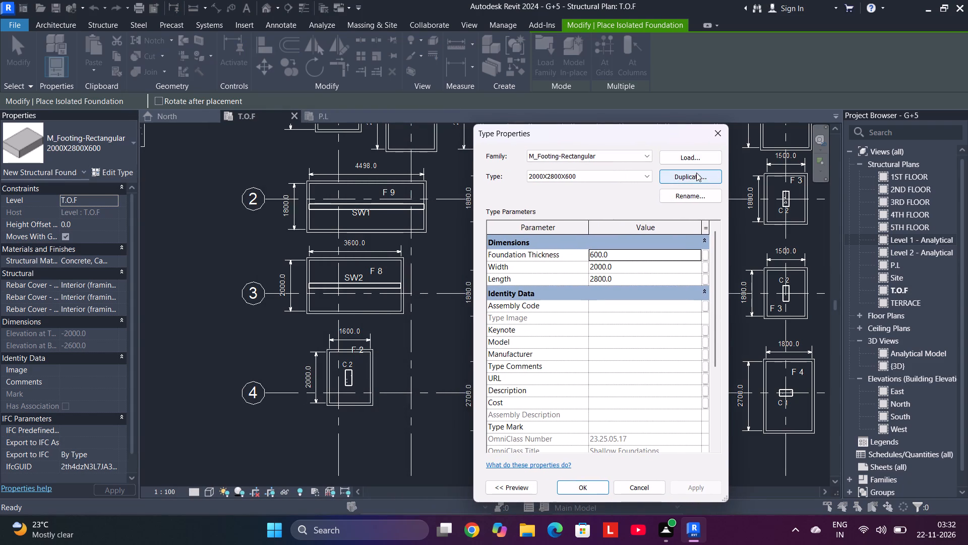
click(696, 173)
drag(693, 232, 608, 236)
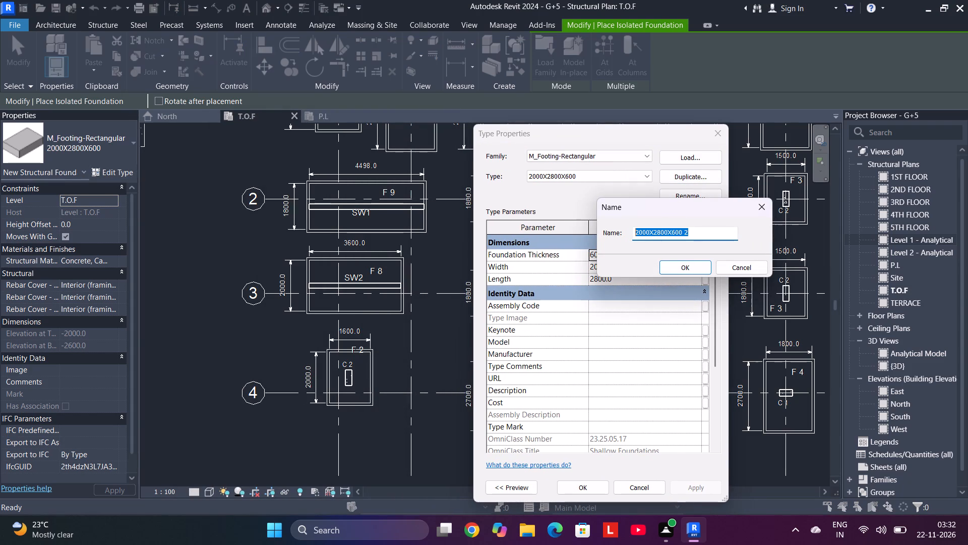
drag(608, 236, 602, 236)
text(2000)
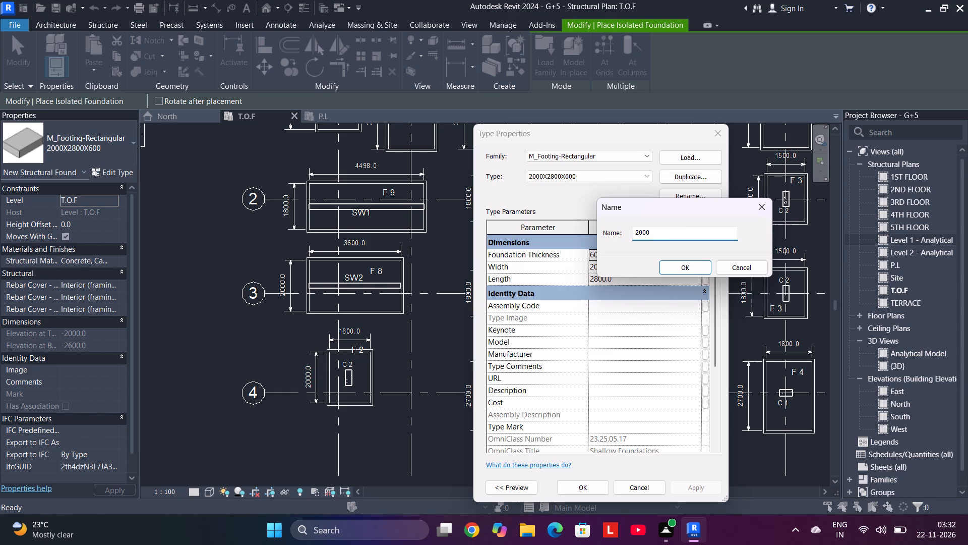
key(x)
key(1)
key(6)
text(00)
key(x)
text(600)
key(Return)
Set the 2000X1600X600 type's Length to 1600 and accept the type properties.
scroll(602, 236, up, 2)
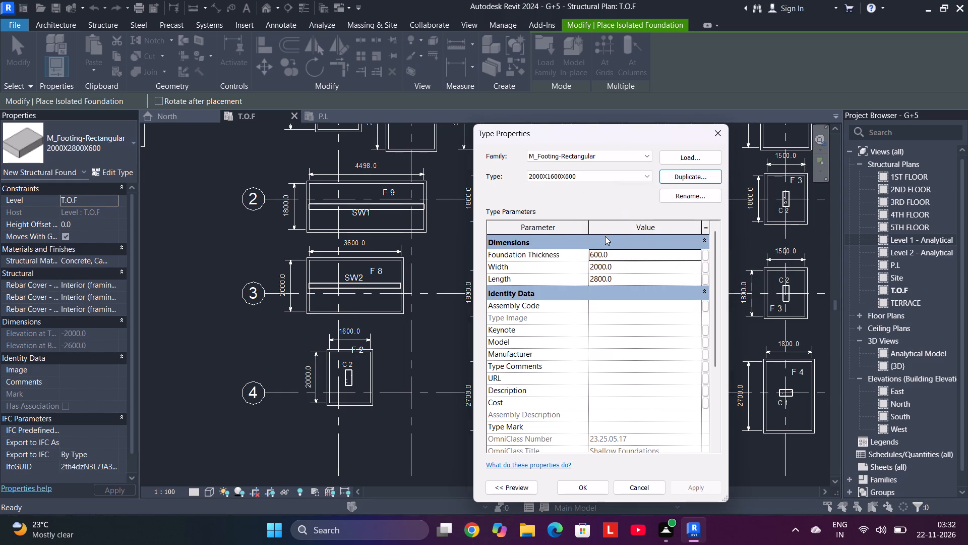
click(611, 266)
drag(616, 268, 584, 267)
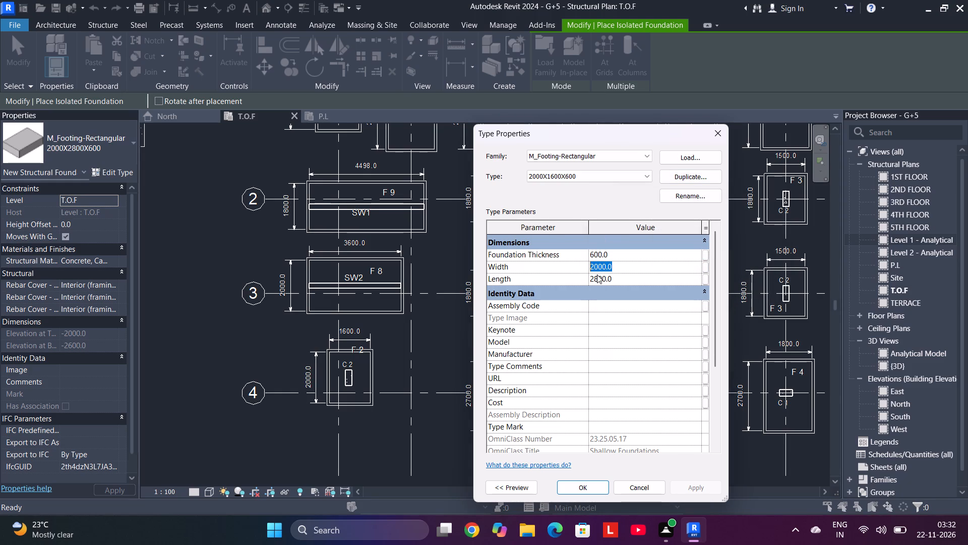
click(615, 274)
drag(615, 274, 568, 277)
text(1600)
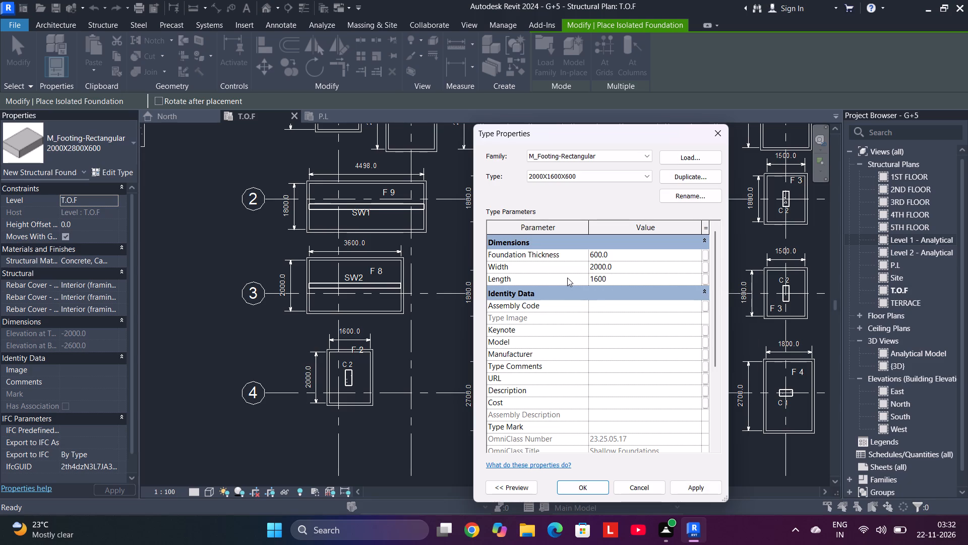
key(Return)
key(Return)
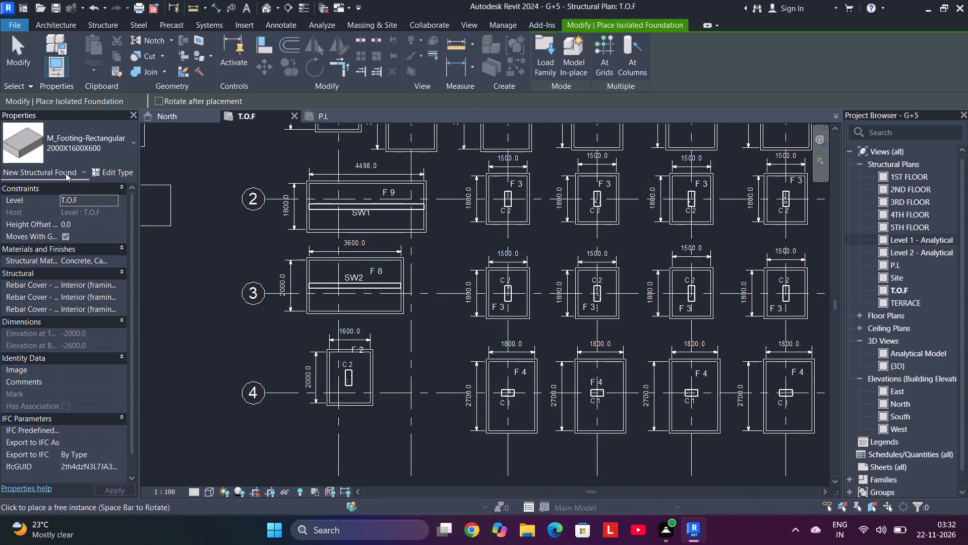
Duplicate the 2000X1600X600 footing type as 1800X4498X600 for the F 9 footing under SW1 at grid 2.
click(102, 170)
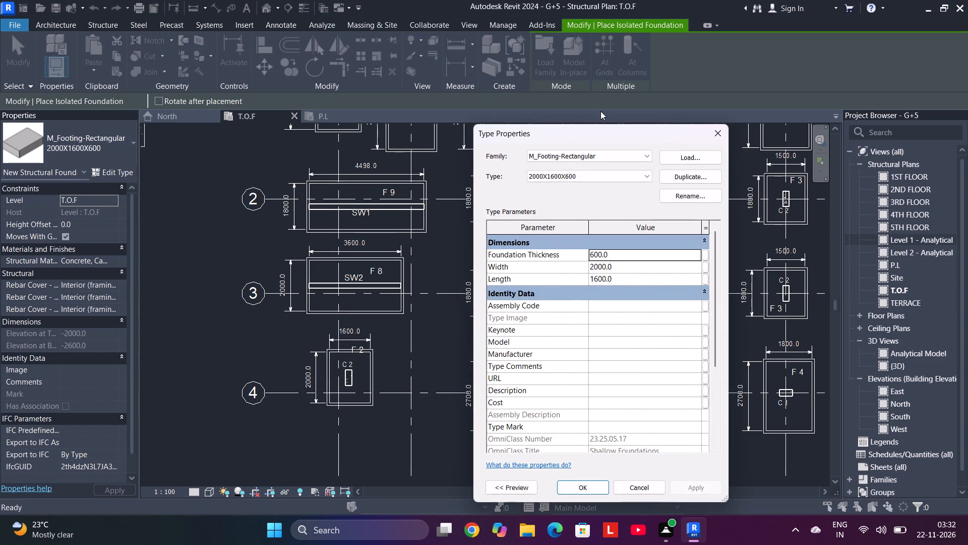
click(684, 175)
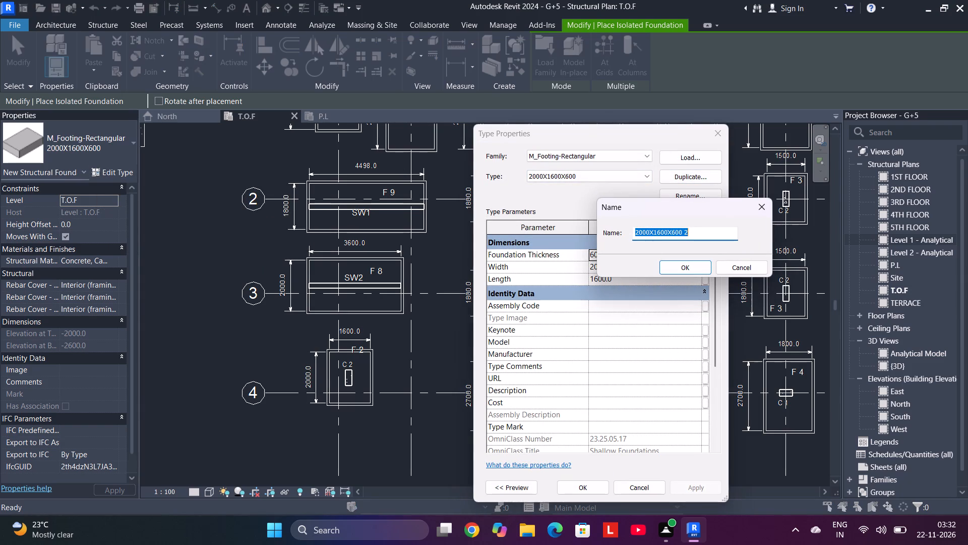
drag(713, 234, 581, 237)
key(1)
text(800)
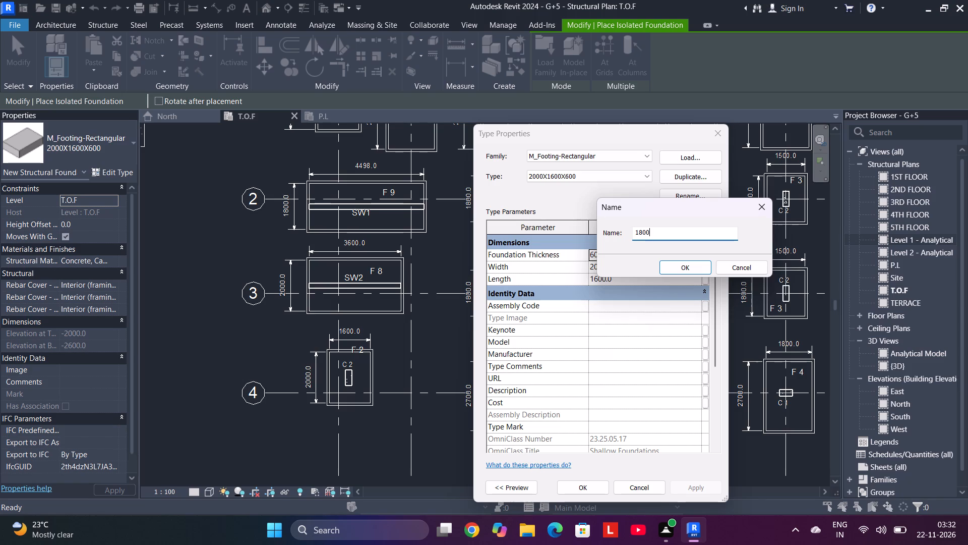
key(x)
text(4498)
text(X620)
key(BackSpace)
key(BackSpace)
text(00)
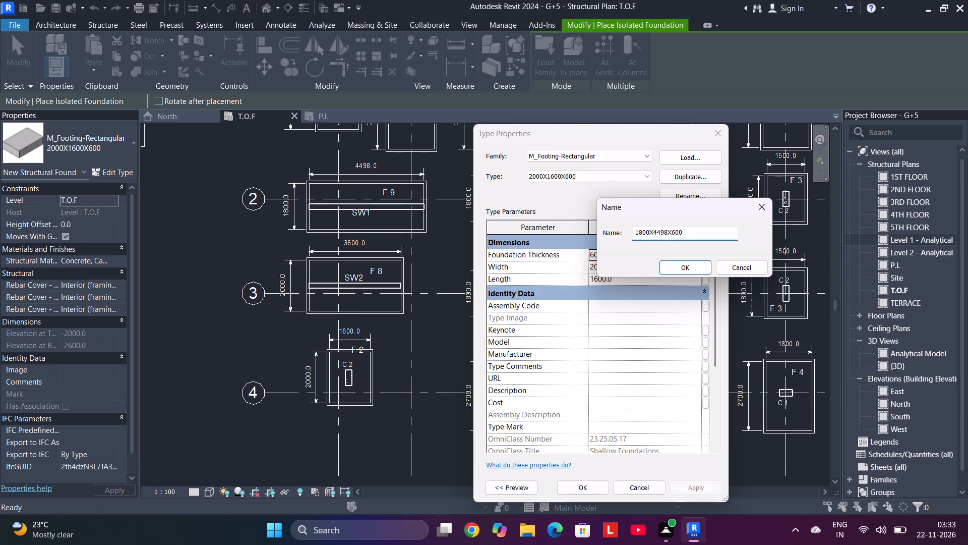
key(Return)
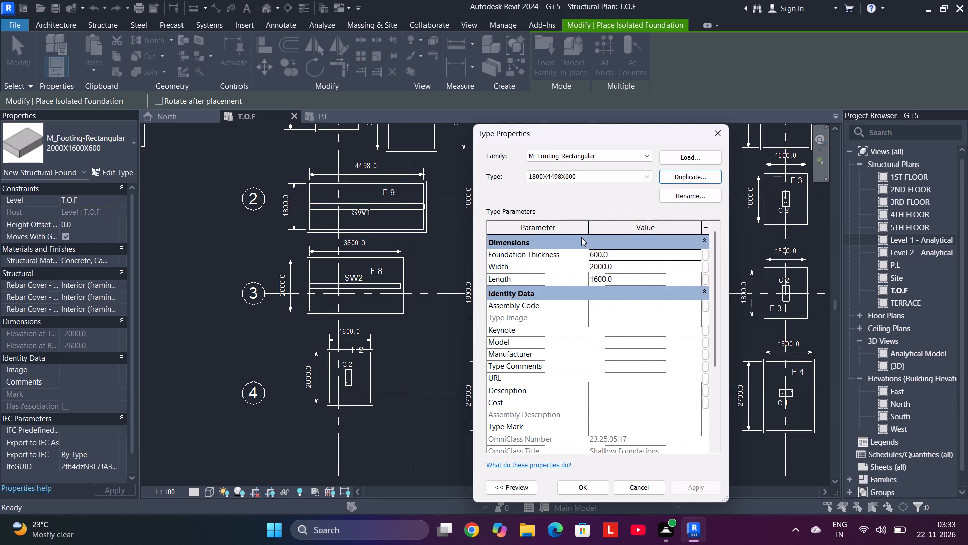
Set the 1800X4498X600 type's Width to 1800 and Length to 4498, and accept the type properties.
click(630, 267)
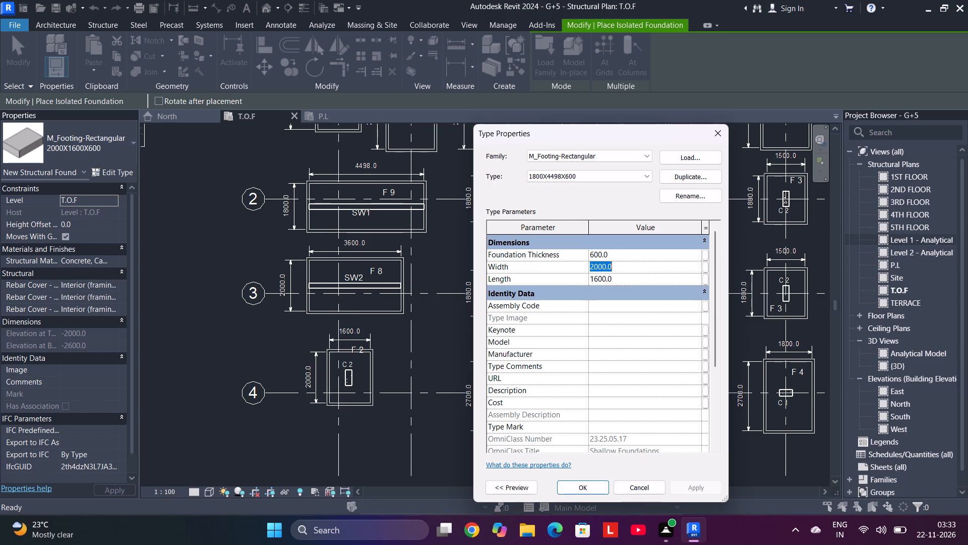
text(1800)
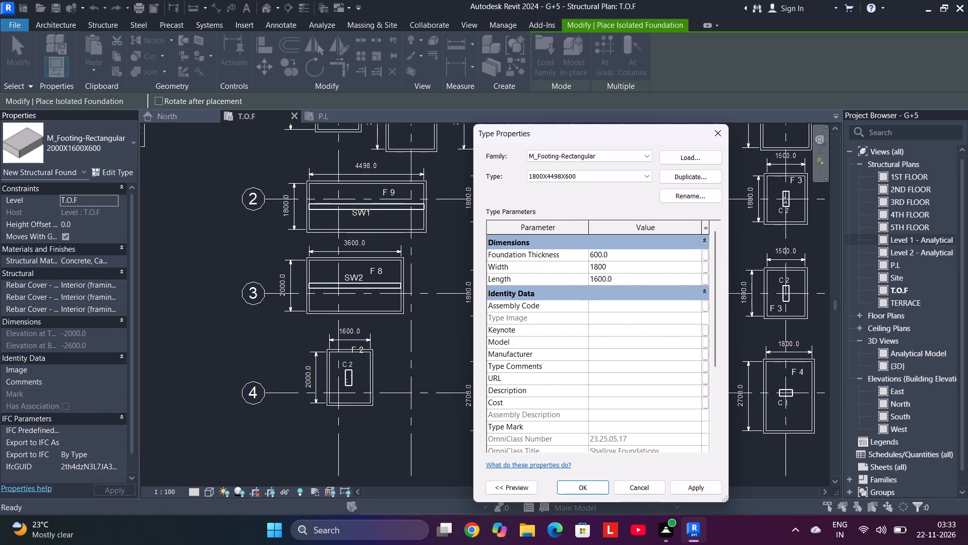
click(632, 278)
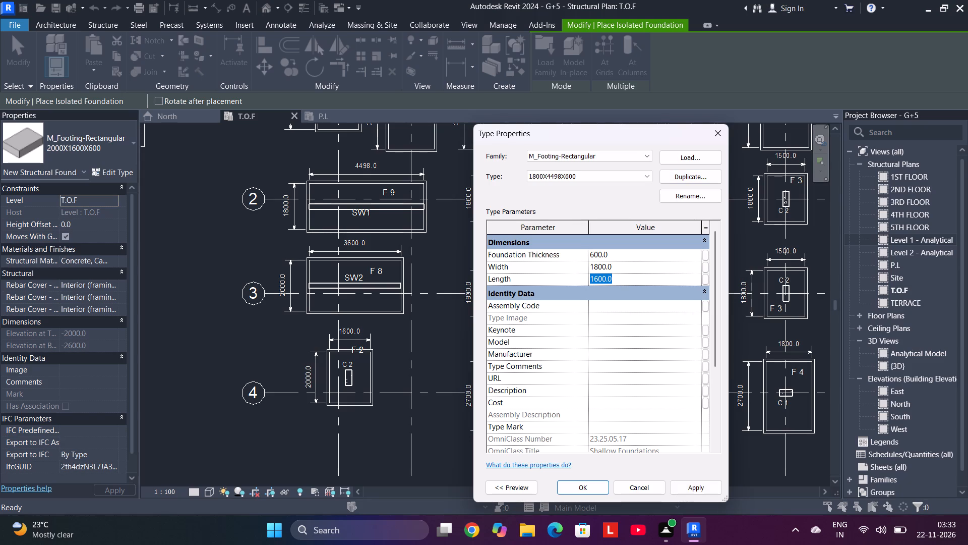
text(4498)
click(597, 486)
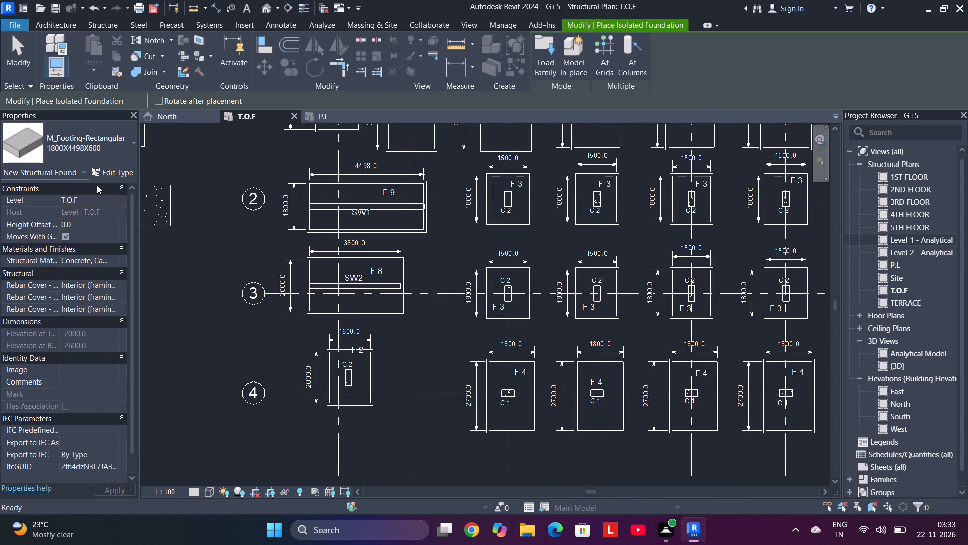
Duplicate the 1800X4498X600 footing type as 2000X3600X600 for the F 8 footing under SW2 at grid 3.
click(101, 170)
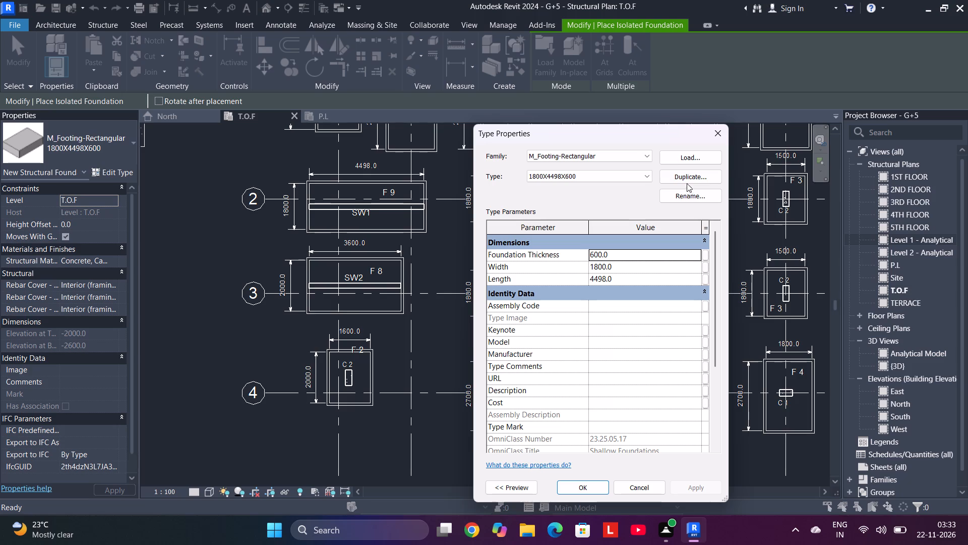
click(687, 179)
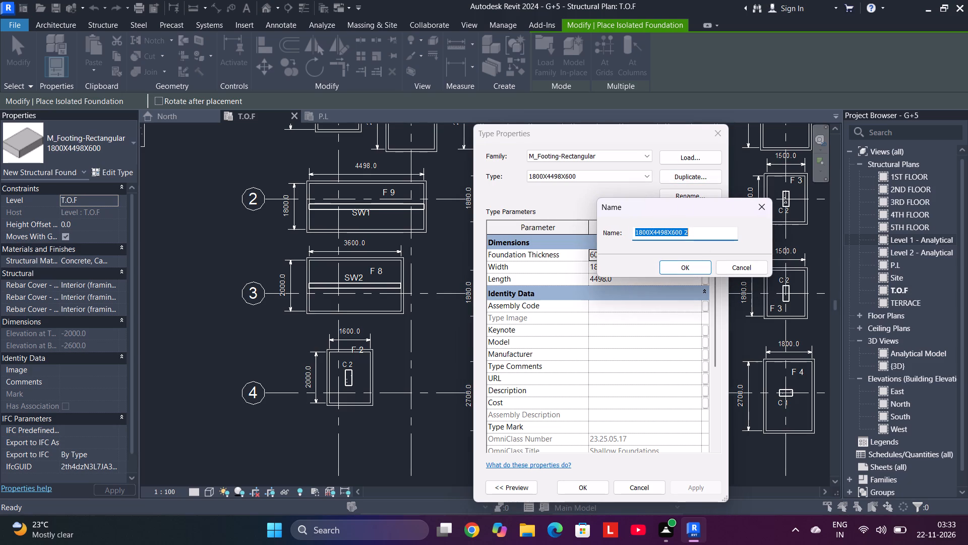
drag(699, 233, 614, 225)
text(2000)
key(x)
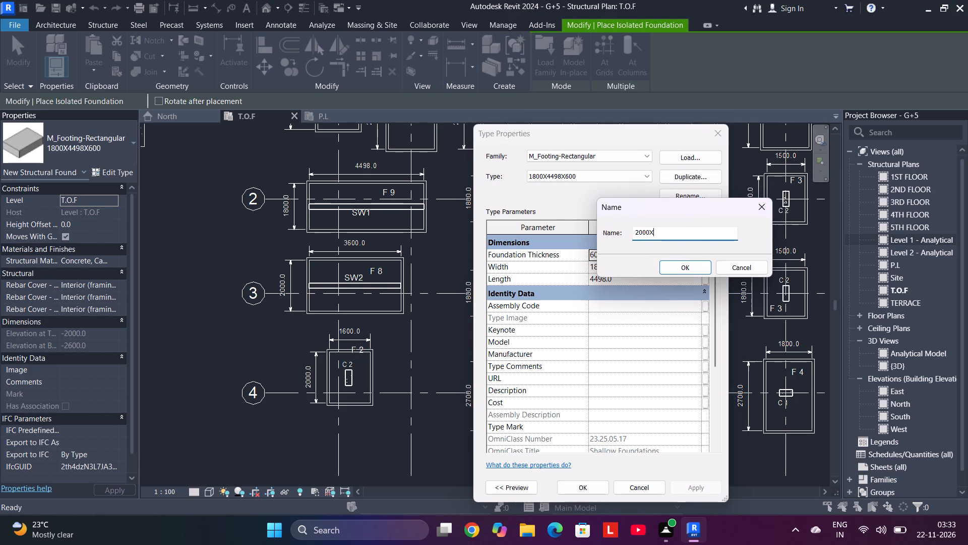
text(3600)
key(x)
text(600)
key(Return)
Set the 2000X3600X600 type's Width to 2000 and Length to 3600, and accept the type properties.
click(621, 267)
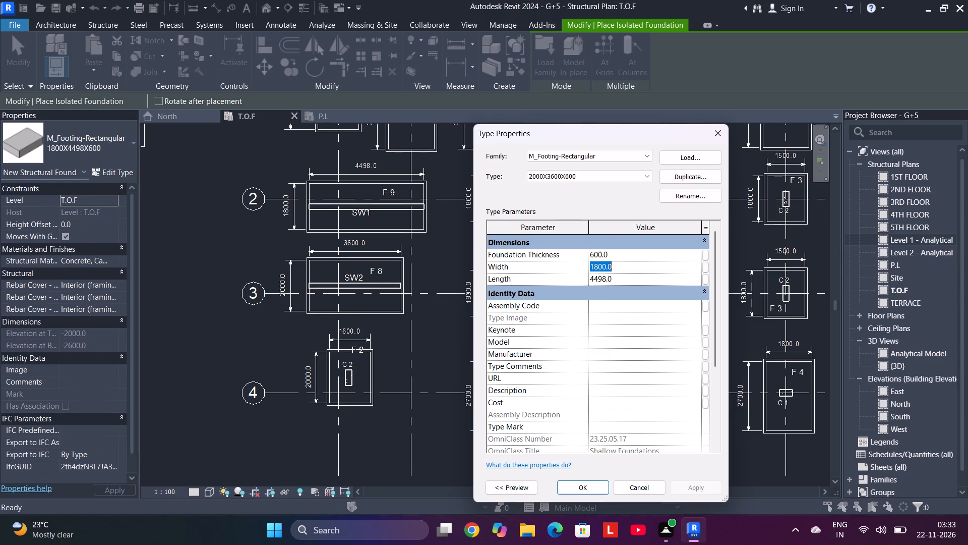
text(2000)
double_click(626, 281)
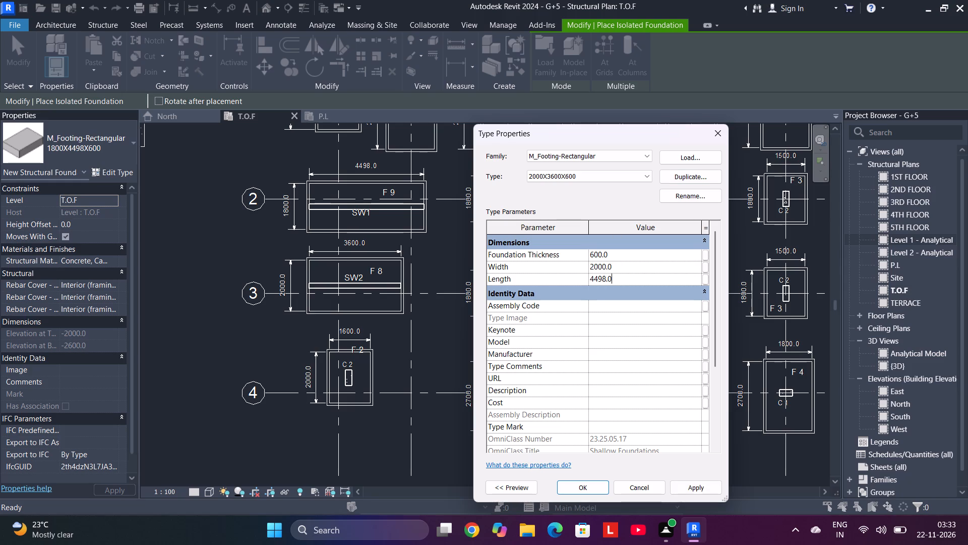
click(626, 281)
drag(616, 280, 565, 283)
text(3600)
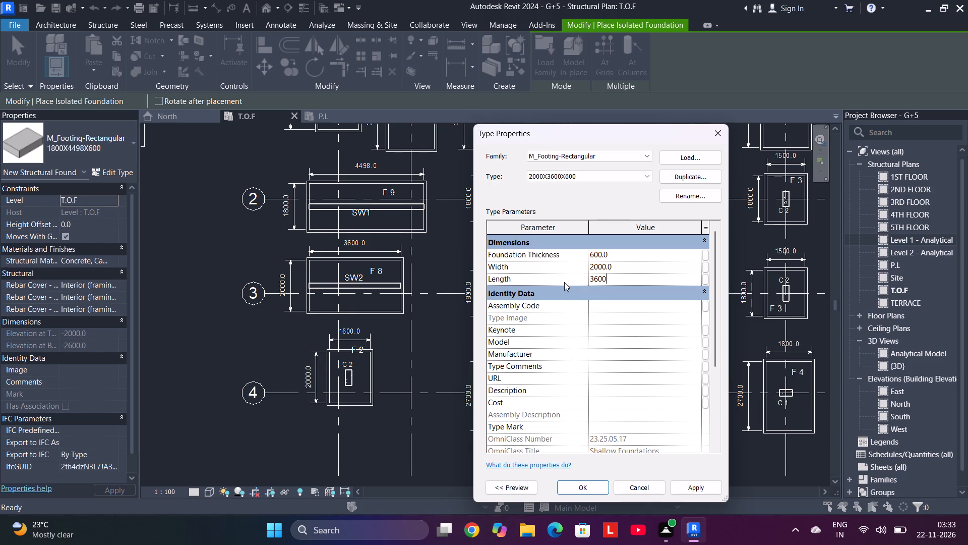
key(Return)
click(583, 486)
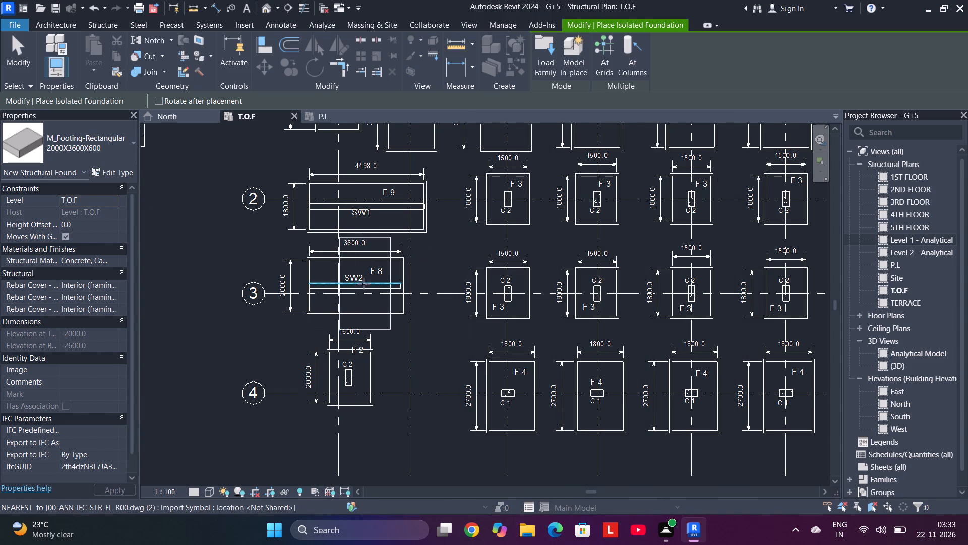
Place a 2000X3600X600 footing, rotated to run horizontally, at the intersection of grids A and 3 for F 8.
key(space)
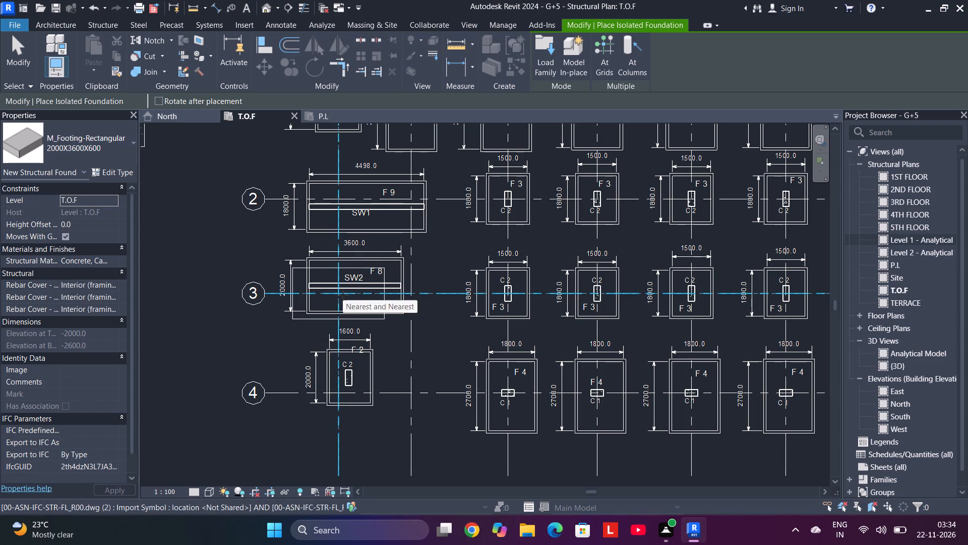
click(343, 295)
Place a horizontally rotated 1800X4498X600 footing over the F 9 outline at SW1, near grids A and 2.
click(106, 140)
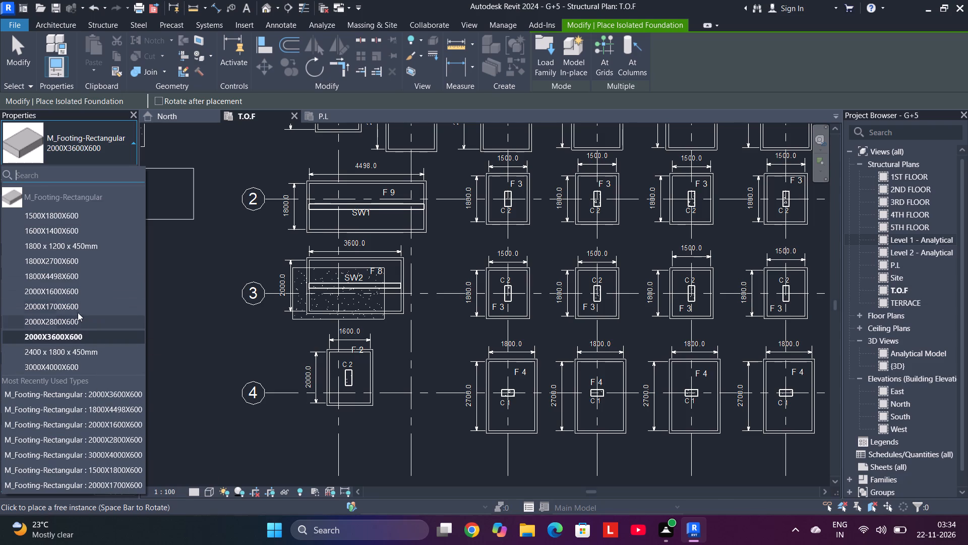
click(69, 279)
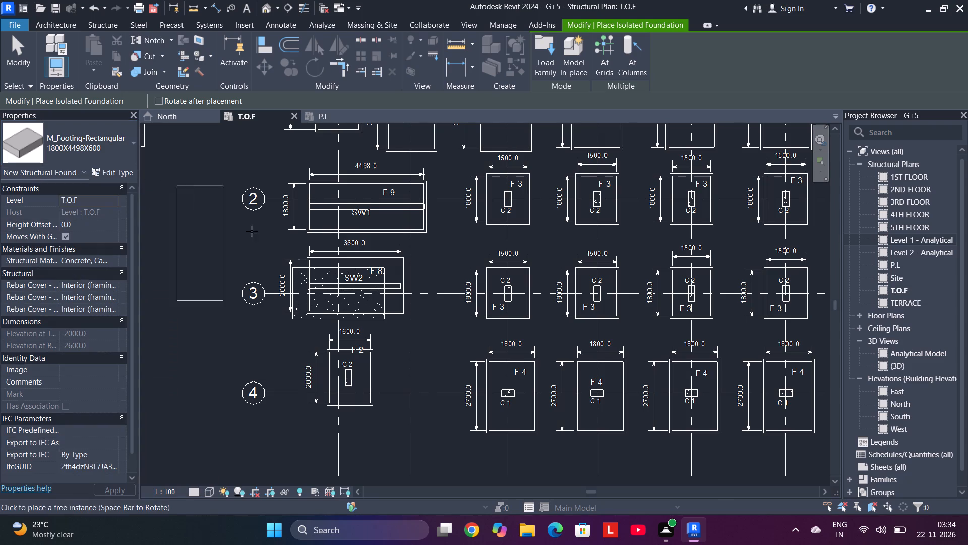
key(space)
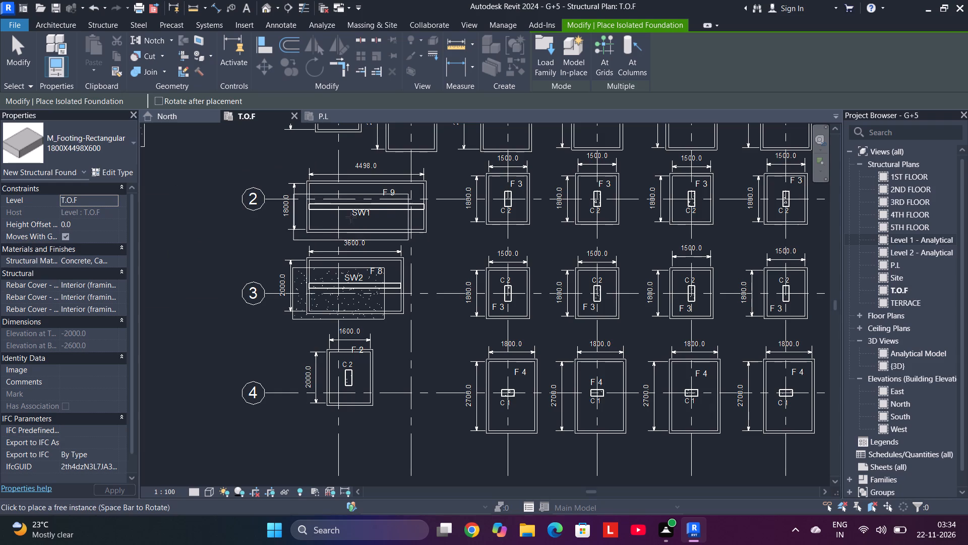
click(348, 210)
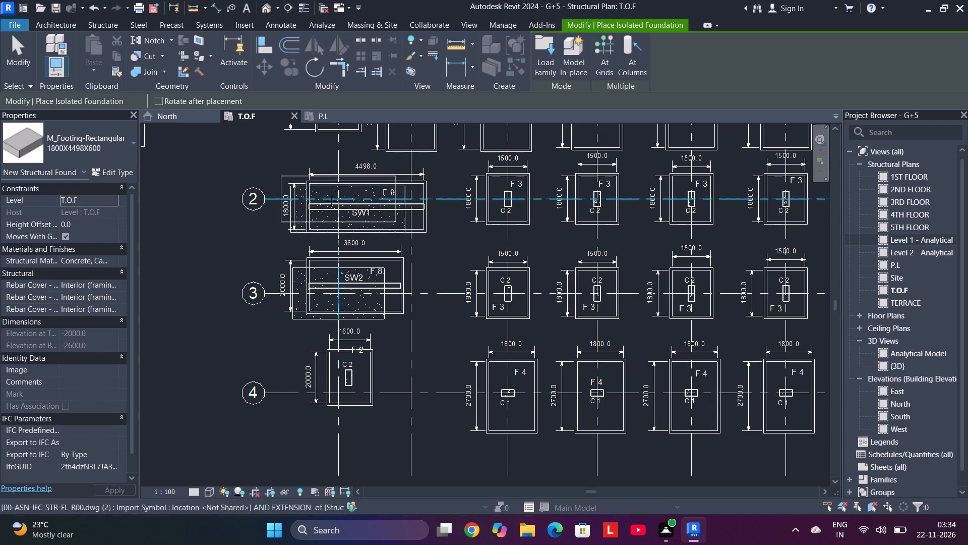
Examine the levels from T.O.F up to TERRACE in the North elevation.
middle_drag(331, 199, 336, 324)
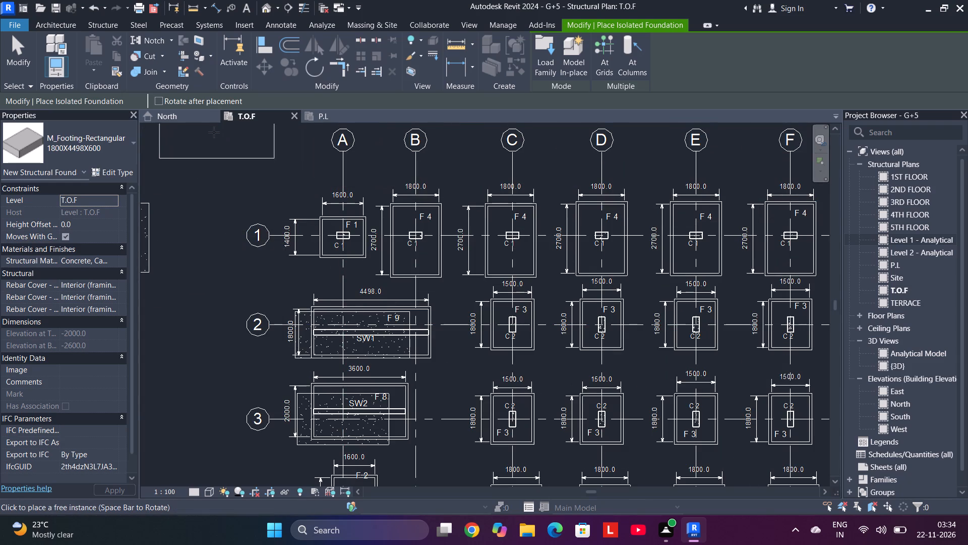
click(192, 121)
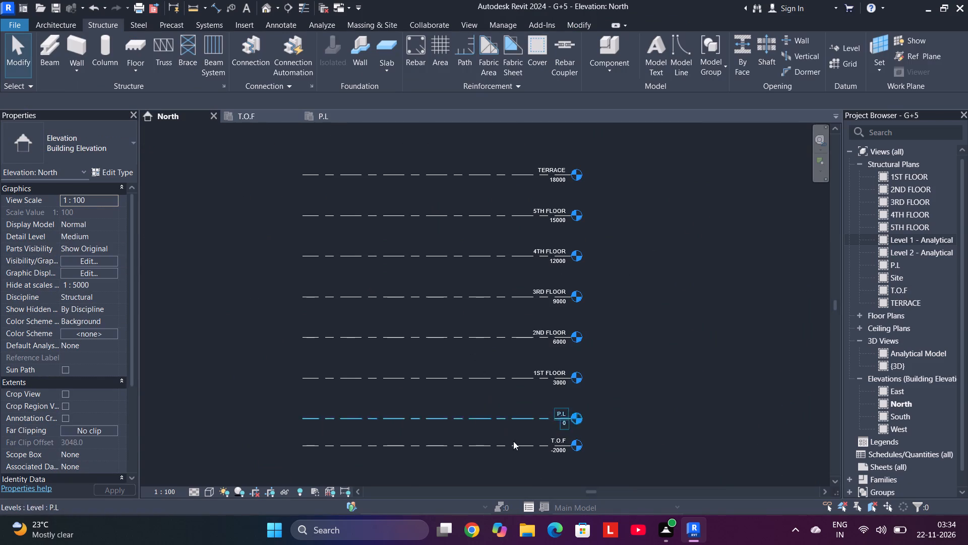
scroll(525, 460, up, 10)
scroll(528, 444, down, 2)
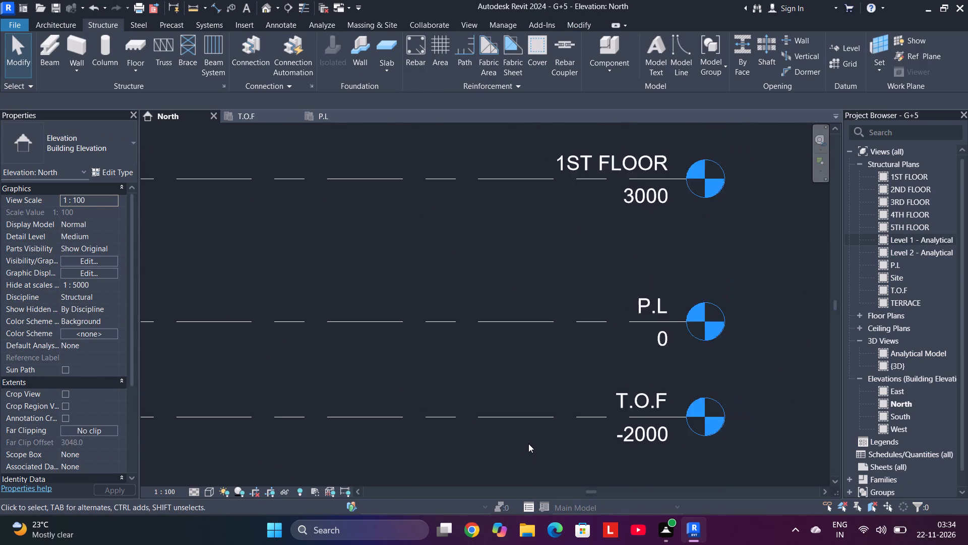
scroll(528, 444, down, 16)
scroll(528, 439, up, 11)
Examine the level stack in the default 3D view and select the T.O.F level.
click(268, 7)
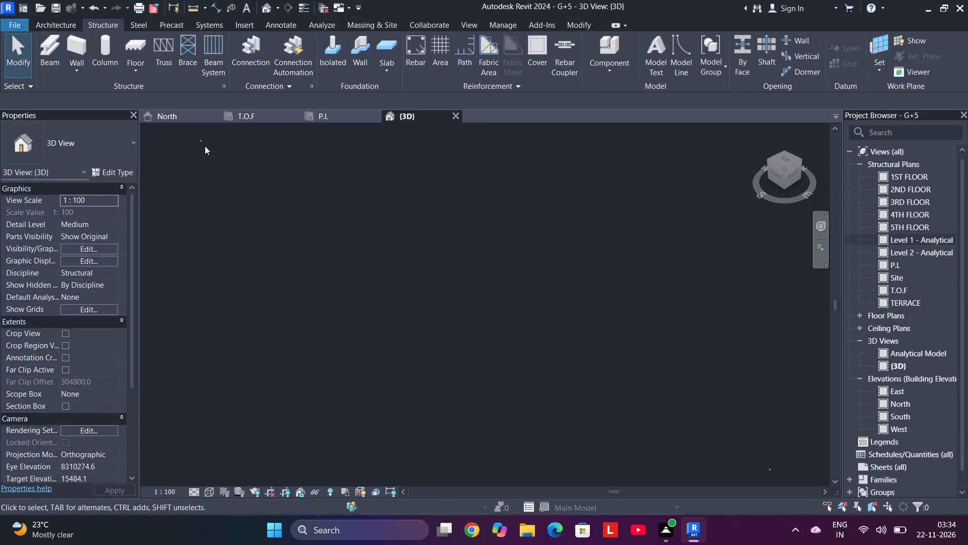
middle_drag(645, 371, 408, 265)
scroll(472, 297, up, 1)
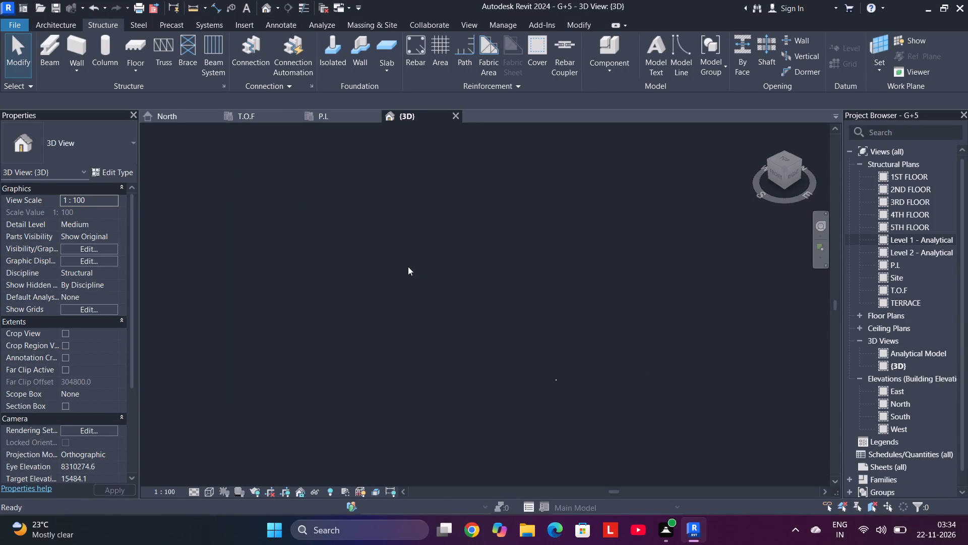
scroll(541, 383, up, 17)
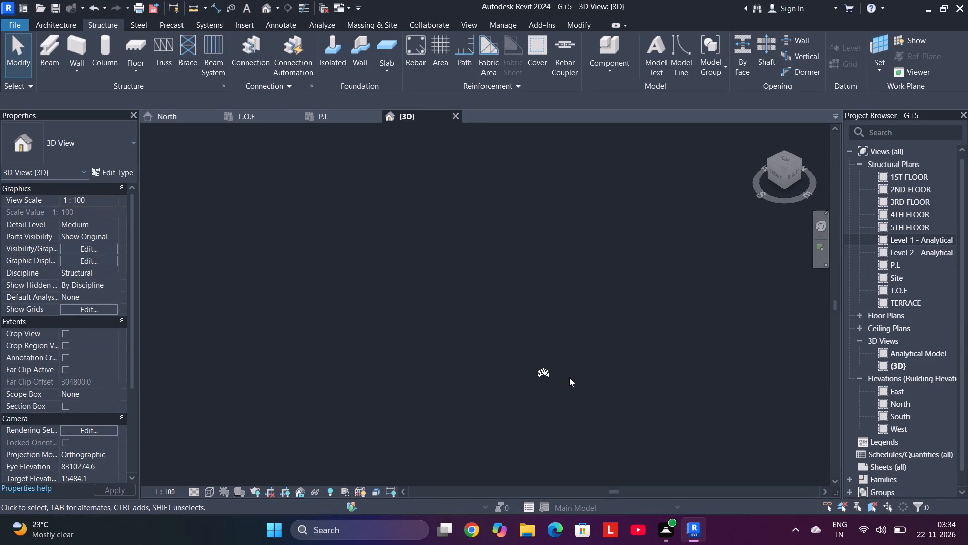
scroll(561, 377, up, 20)
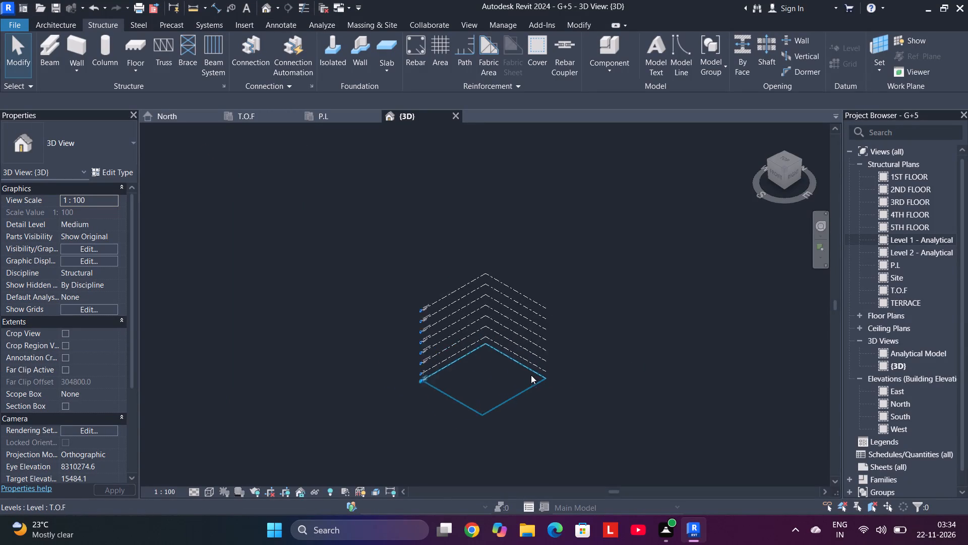
scroll(531, 375, up, 7)
scroll(531, 374, down, 6)
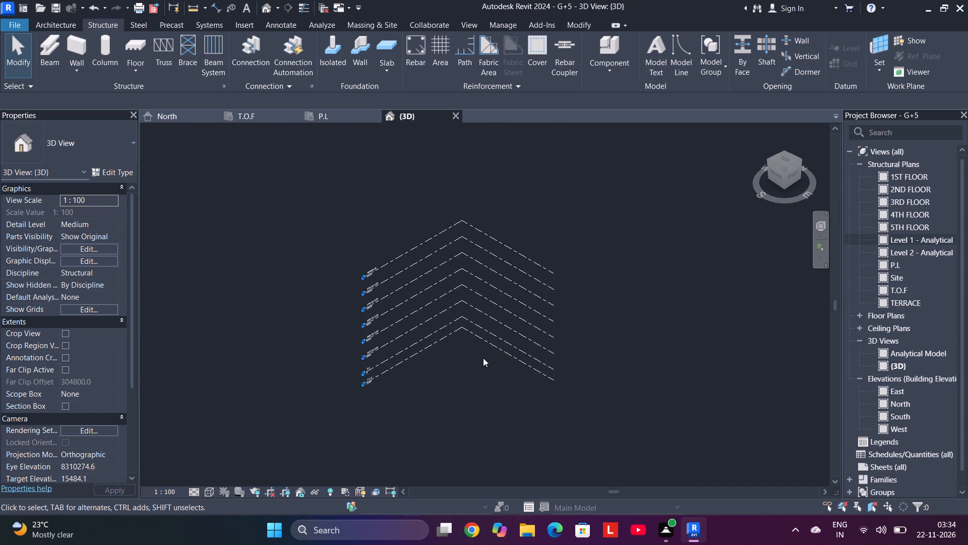
click(499, 351)
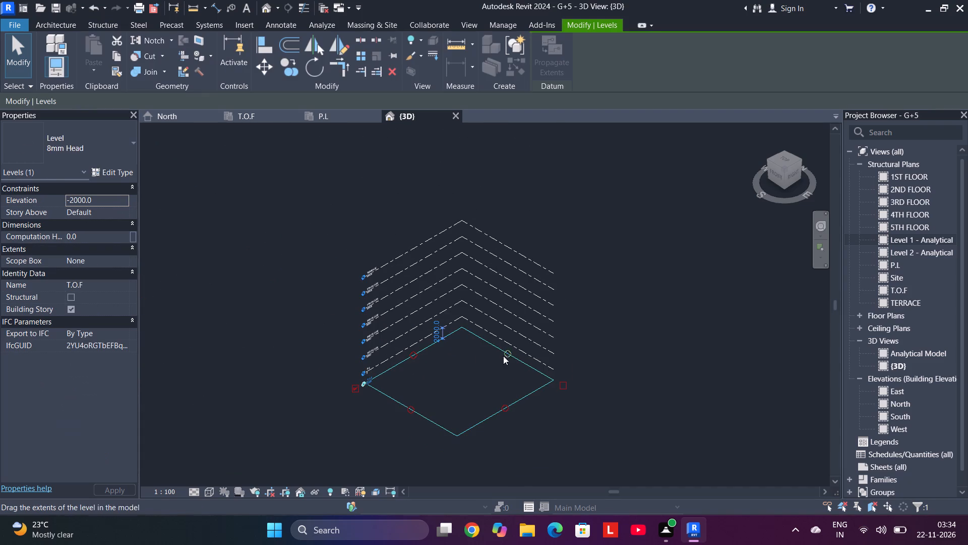
Delete the foundation drawing and the elements selected with it, far from the level stack in 3D, along with the Level 1 - Analytical and Site plans.
scroll(459, 374, down, 4)
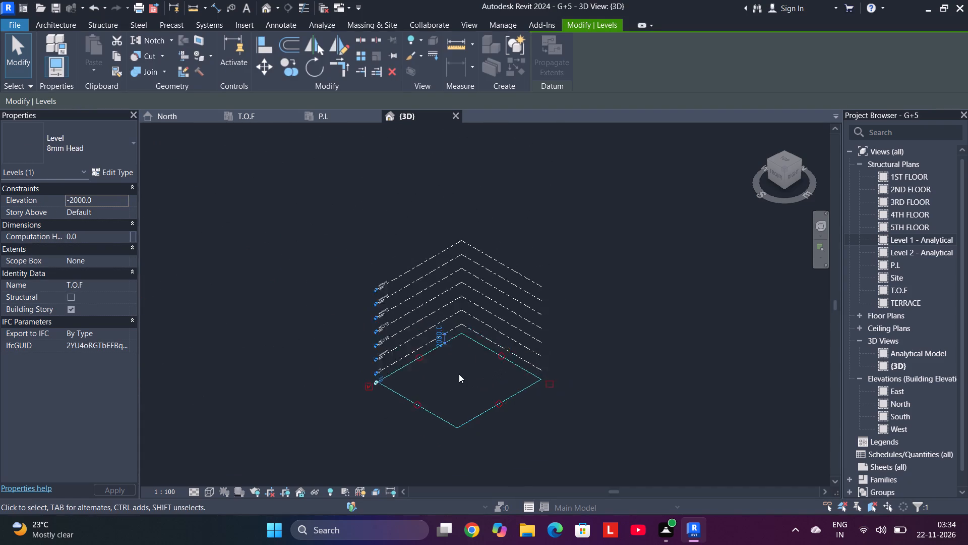
scroll(459, 374, down, 11)
middle_drag(339, 269, 355, 284)
scroll(357, 284, down, 3)
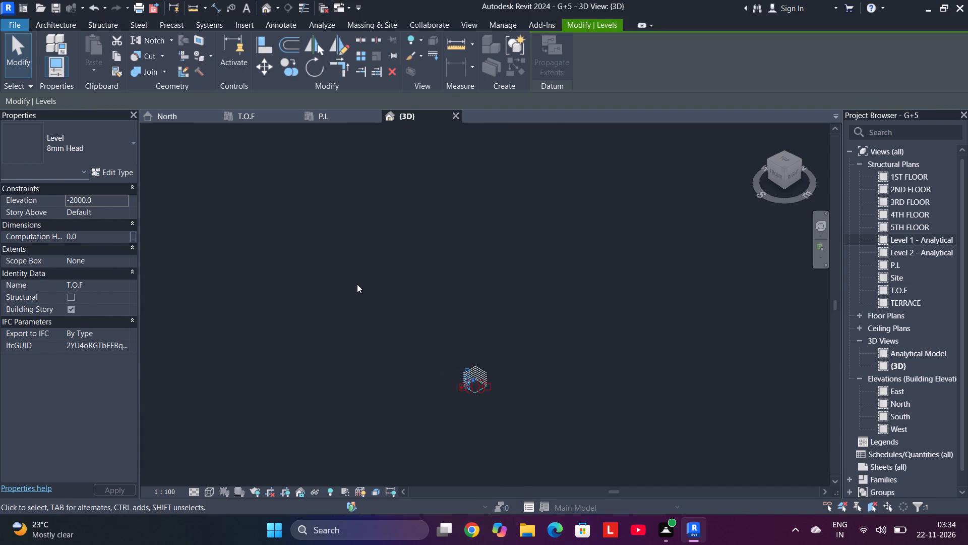
scroll(357, 284, down, 9)
middle_drag(357, 279, 695, 393)
scroll(479, 289, down, 4)
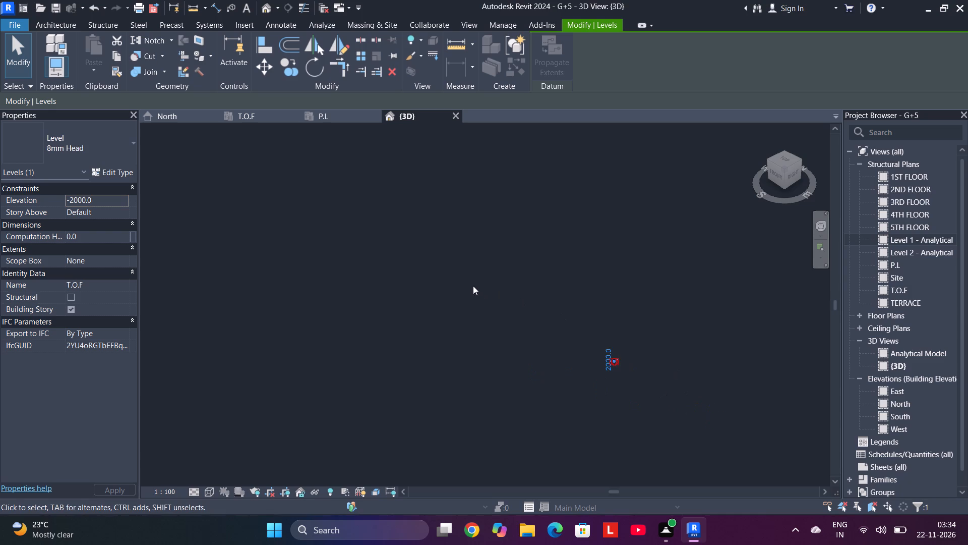
scroll(466, 282, down, 1)
middle_drag(466, 282, 651, 394)
middle_drag(395, 274, 403, 307)
scroll(408, 292, down, 3)
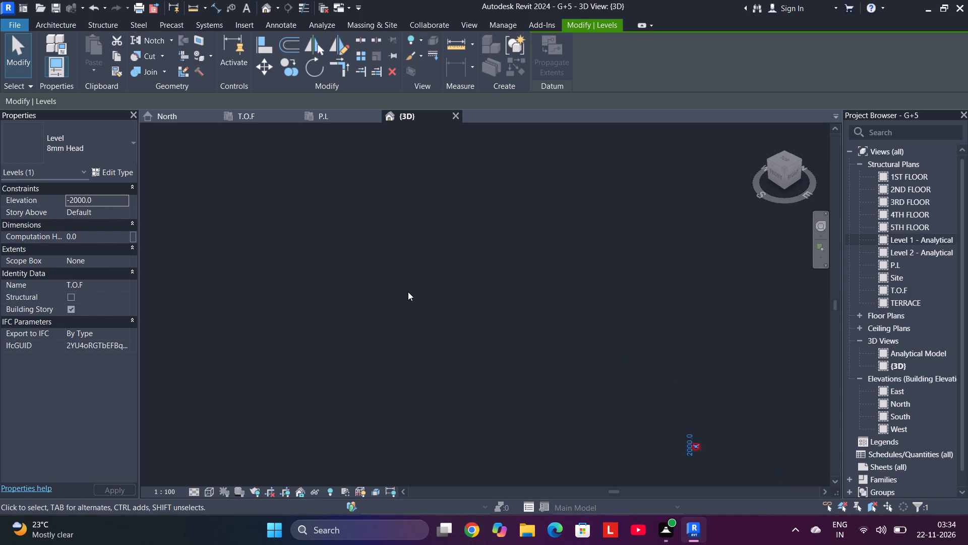
scroll(408, 292, down, 5)
middle_drag(373, 264, 564, 376)
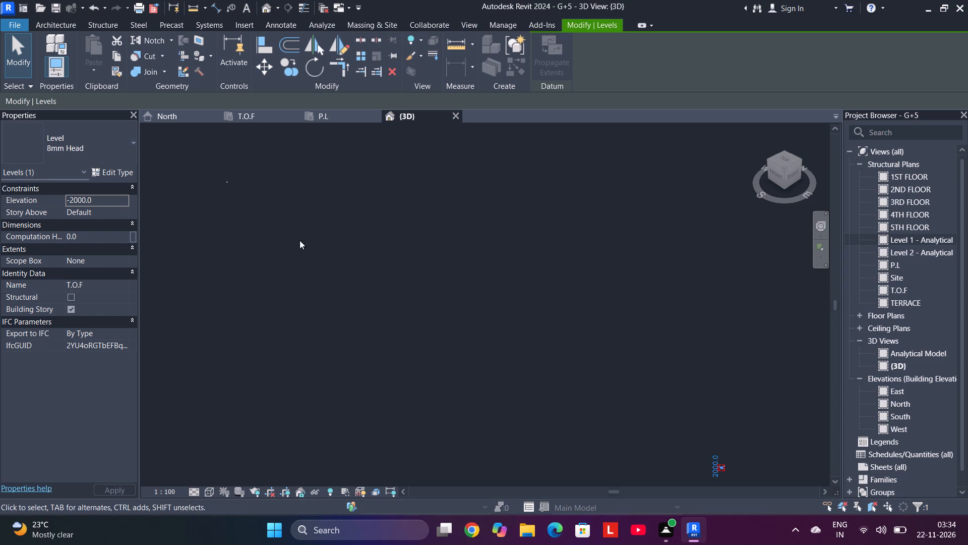
scroll(227, 188, up, 3)
drag(242, 192, 231, 184)
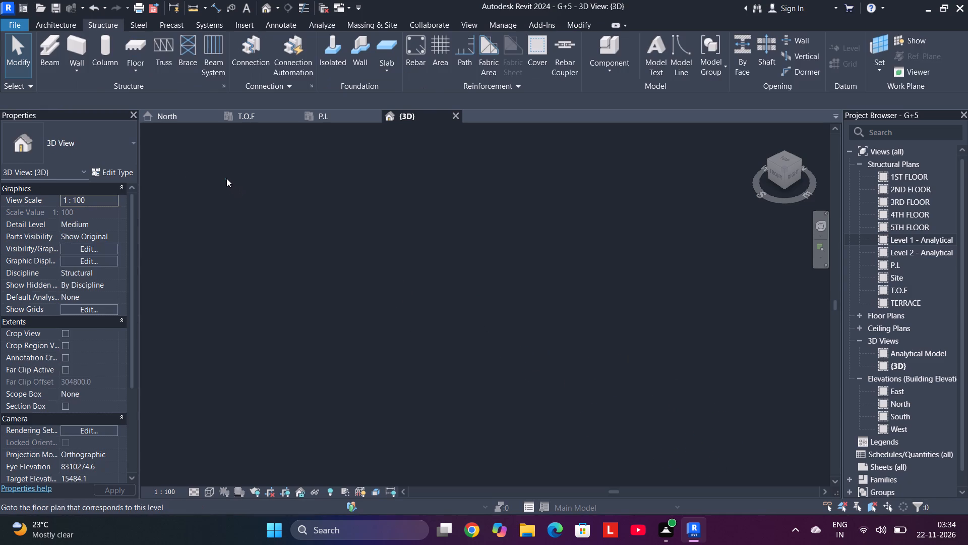
scroll(226, 178, up, 20)
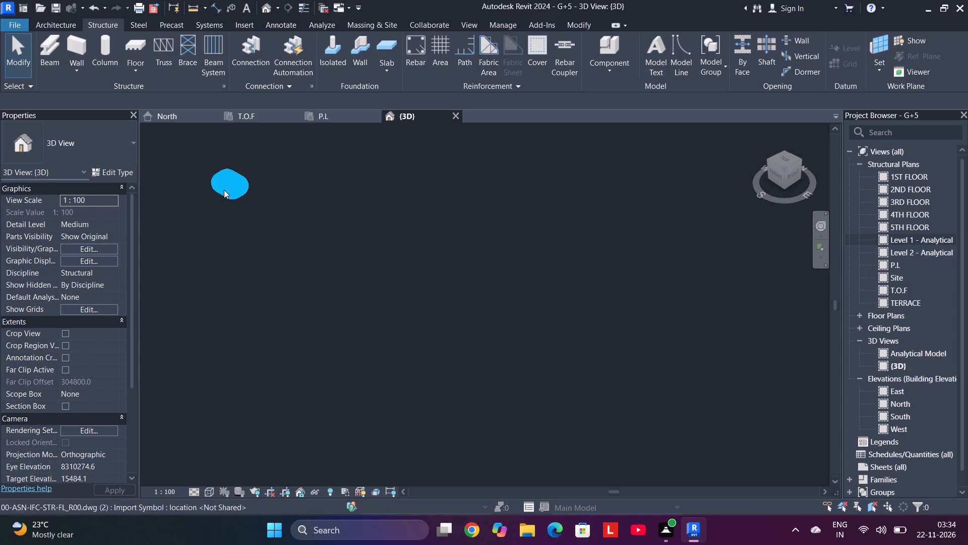
scroll(224, 190, up, 14)
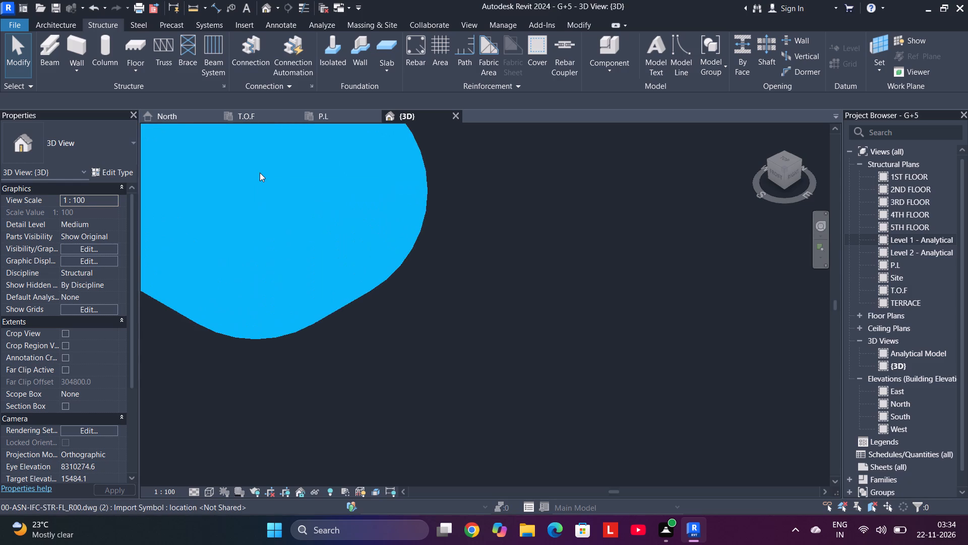
drag(379, 234, 205, 158)
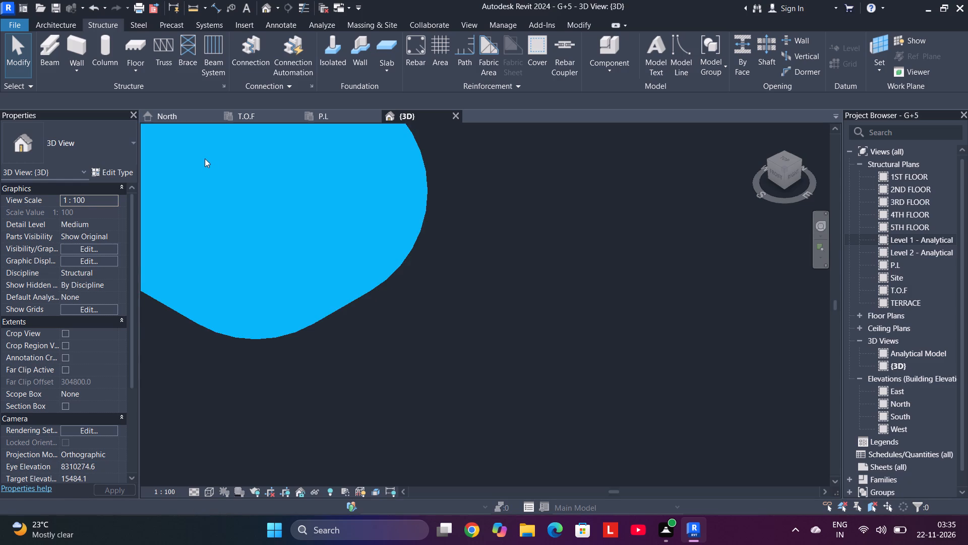
drag(205, 158, 207, 159)
key(Delete)
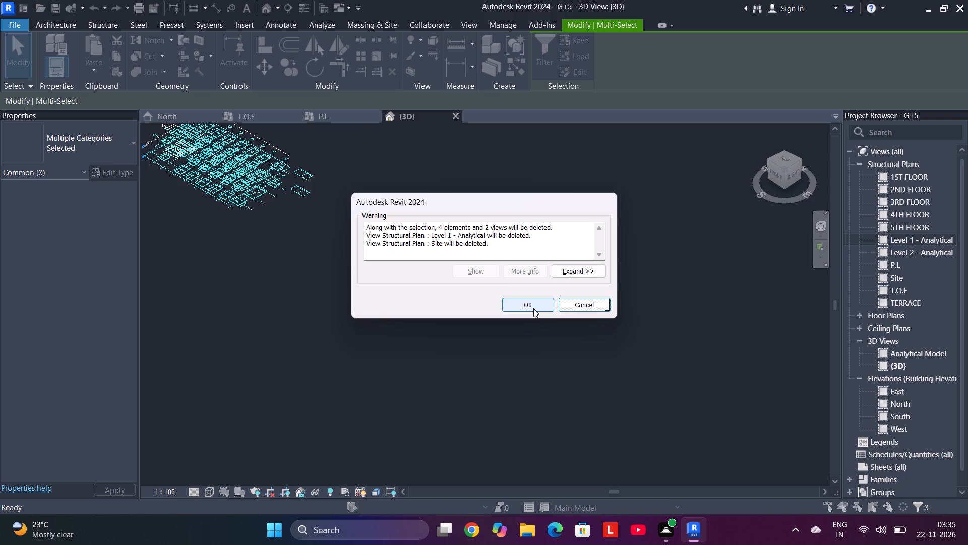
click(533, 308)
Delete the remaining footings and the level around them in the 3D view, along with the Level 2 - Analytical plan.
middle_drag(336, 242, 419, 317)
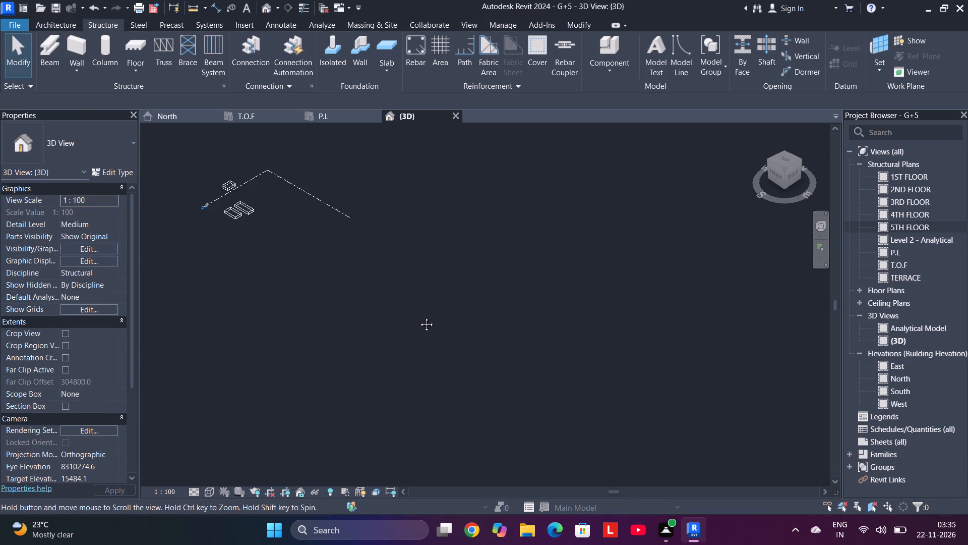
middle_drag(419, 317, 423, 319)
drag(407, 273, 233, 190)
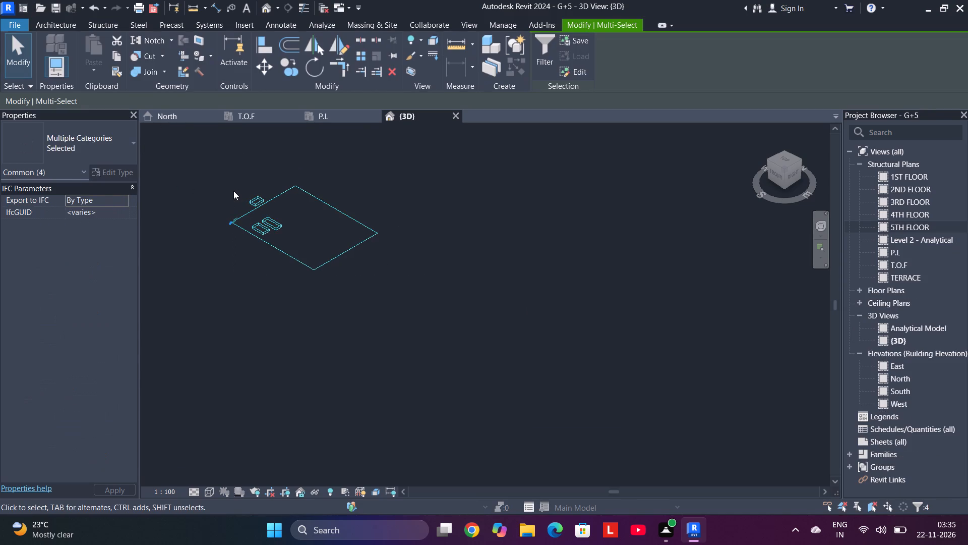
key(Delete)
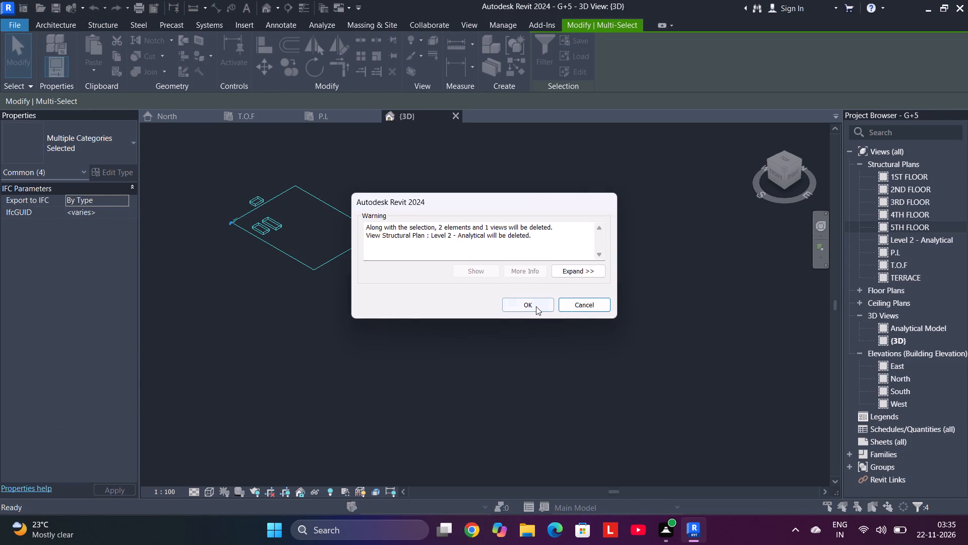
click(535, 306)
Open the floor plan of the T.O.F level from the lowest level of the stack in the 3D view.
scroll(335, 225, down, 8)
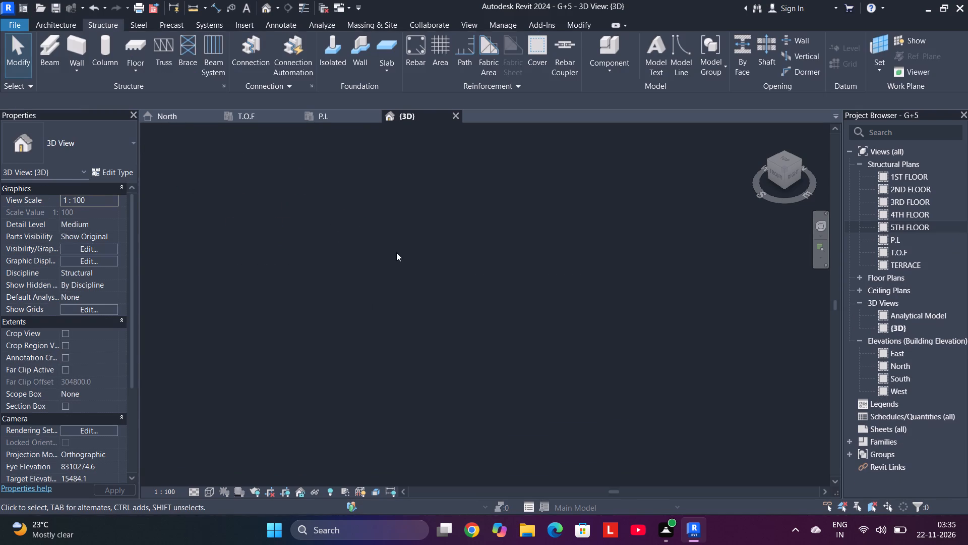
scroll(396, 252, down, 1)
scroll(562, 324, down, 4)
scroll(663, 359, down, 4)
middle_drag(686, 371, 317, 200)
scroll(610, 337, down, 9)
middle_drag(618, 342, 310, 178)
scroll(547, 310, down, 9)
middle_drag(574, 329, 301, 199)
middle_drag(502, 280, 399, 231)
scroll(414, 240, up, 1)
middle_drag(527, 278, 350, 196)
scroll(609, 416, up, 17)
scroll(562, 387, up, 6)
scroll(610, 411, up, 5)
scroll(532, 382, up, 3)
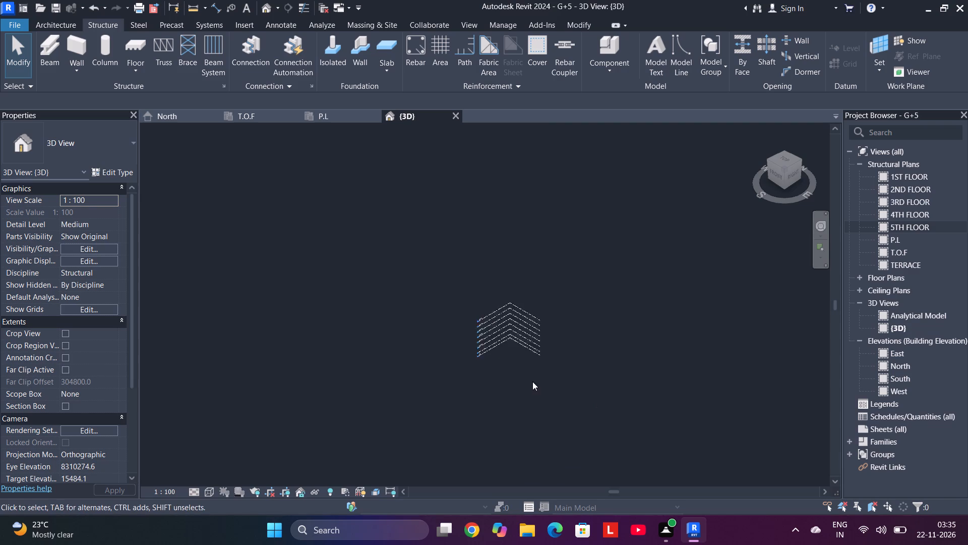
scroll(532, 381, up, 4)
scroll(513, 314, up, 5)
click(510, 289)
right_click(510, 288)
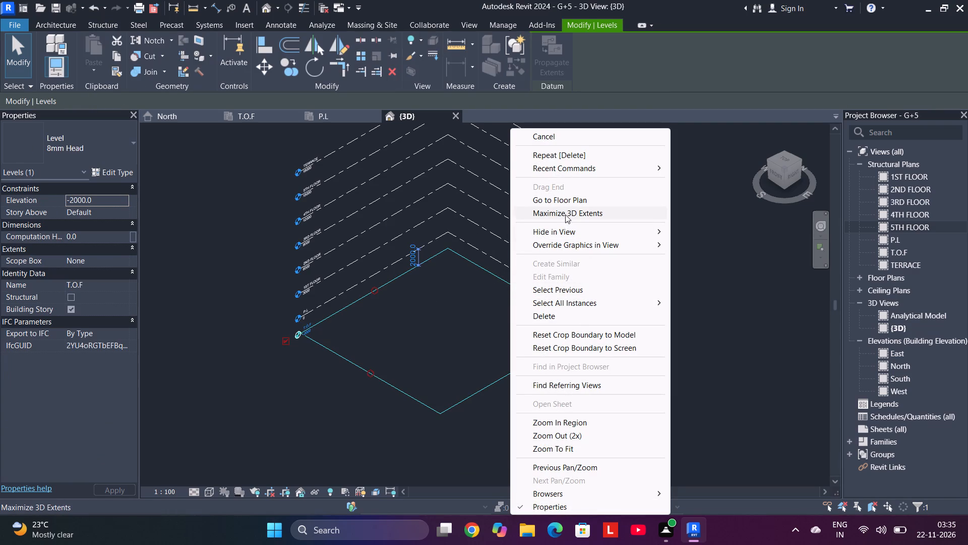
click(566, 201)
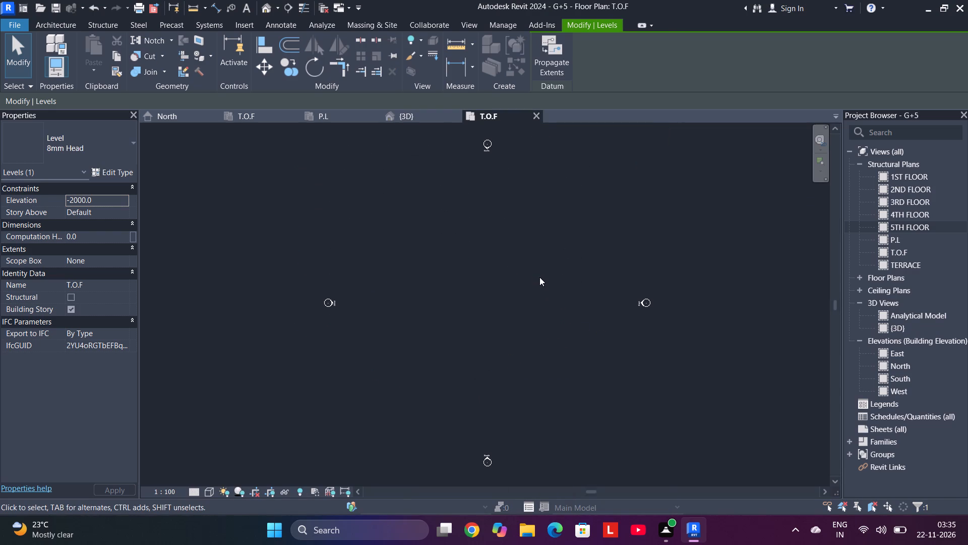
Import the CAD drawing 00-ASN-IFC-STR-FL_R00 at level T.O.F with Manual - Center positioning, placing it midway between the four elevation markers.
click(249, 27)
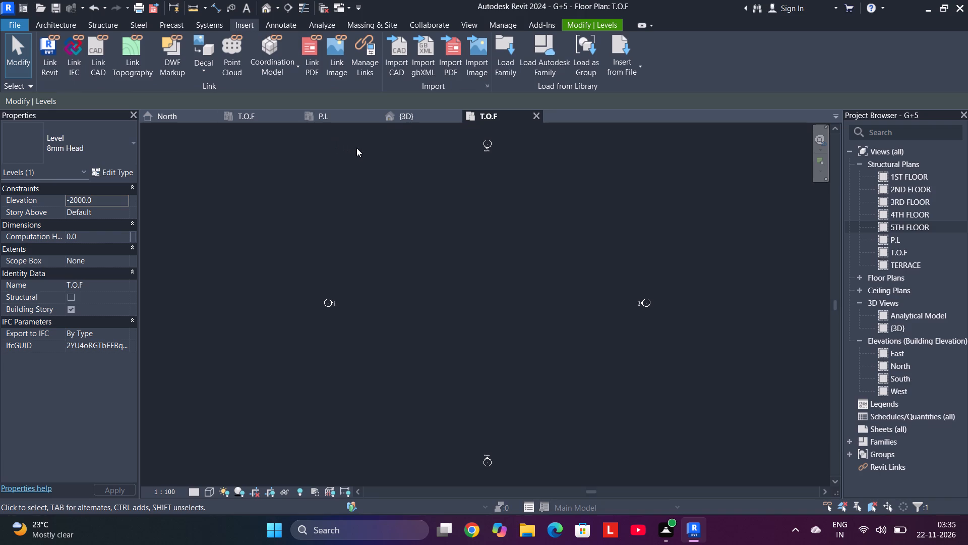
click(395, 58)
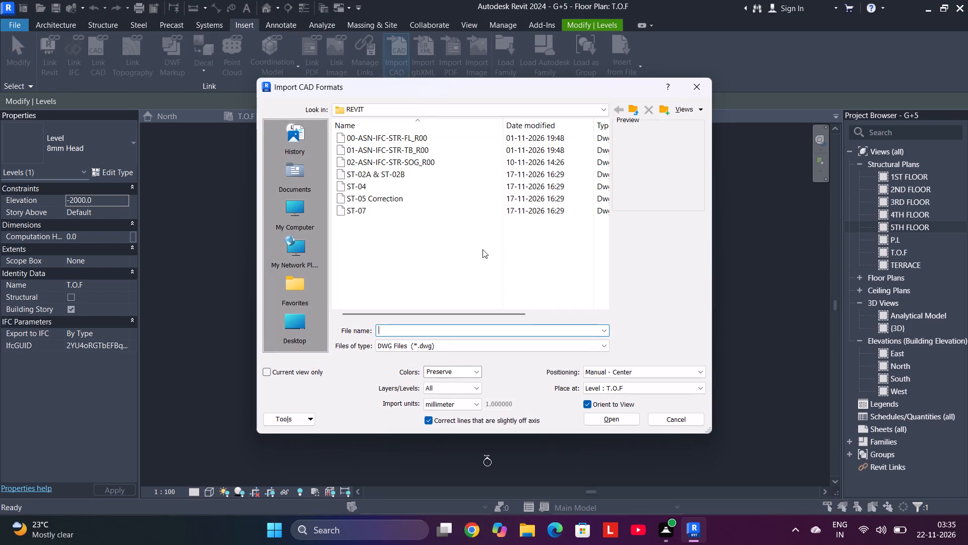
click(382, 135)
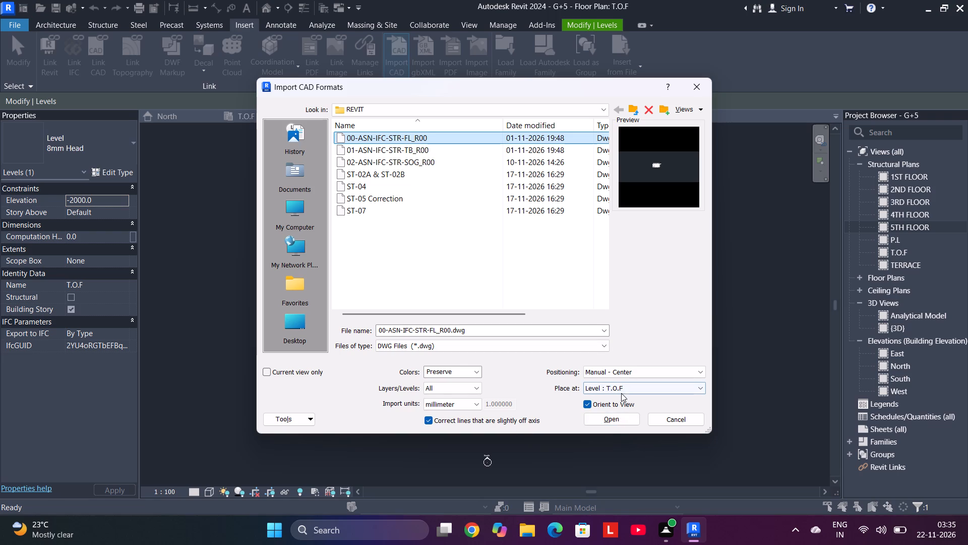
click(621, 419)
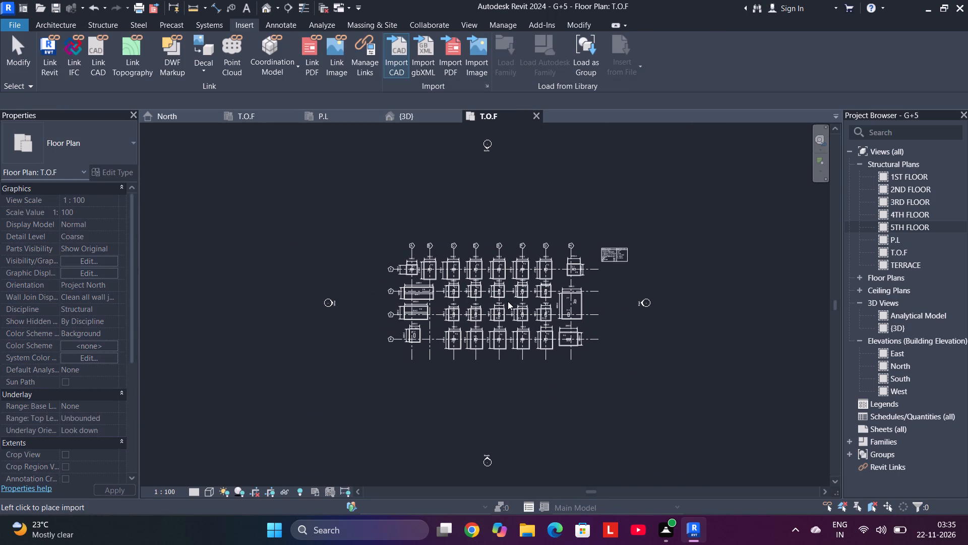
click(508, 300)
scroll(494, 295, up, 6)
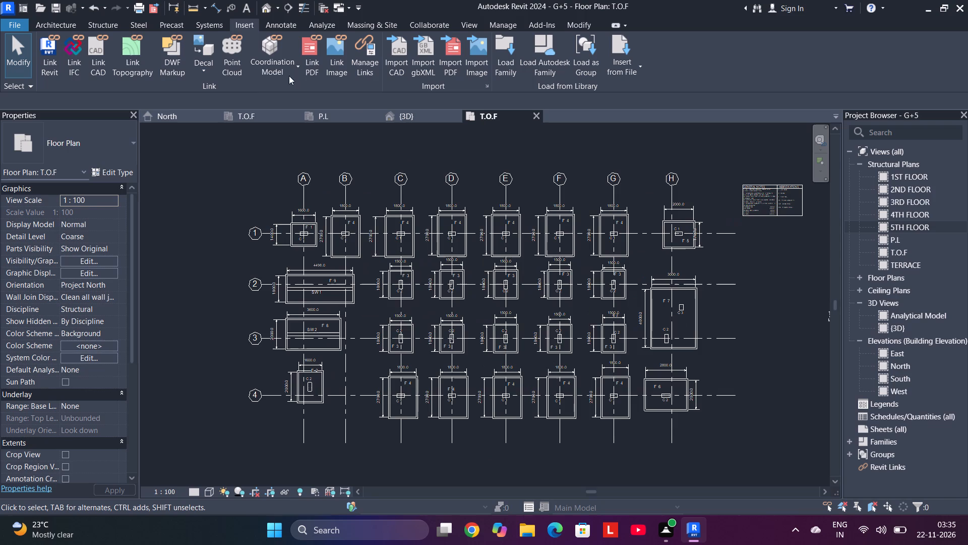
Check in the 3D view whether the foundation drawing selected in the T.O.F floor plan sits on the T.O.F or P.L level.
click(420, 117)
scroll(449, 276, up, 2)
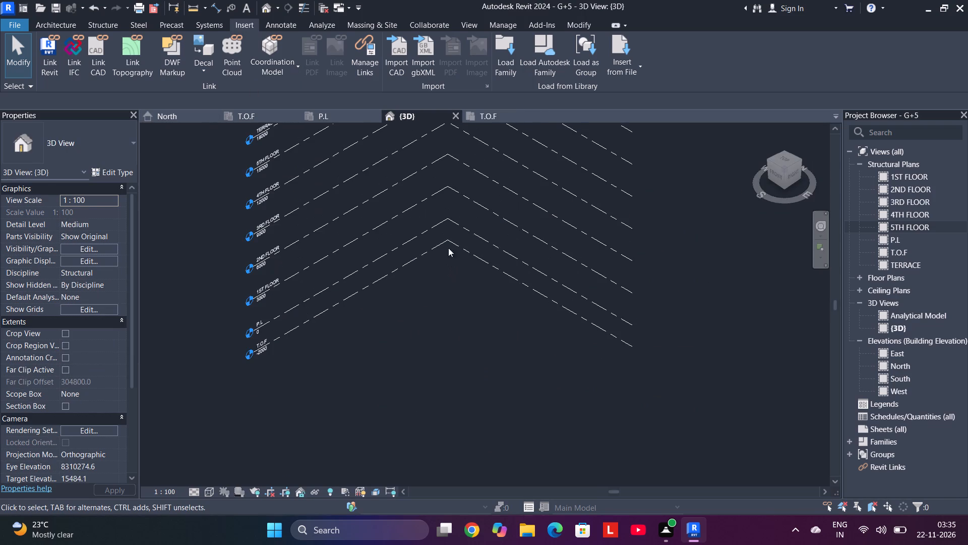
click(448, 237)
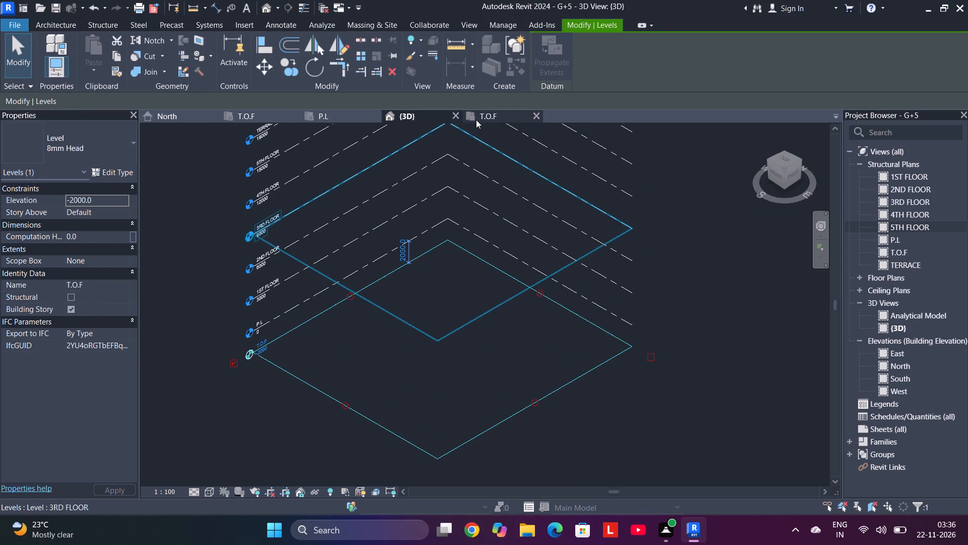
click(476, 120)
scroll(508, 207, down, 10)
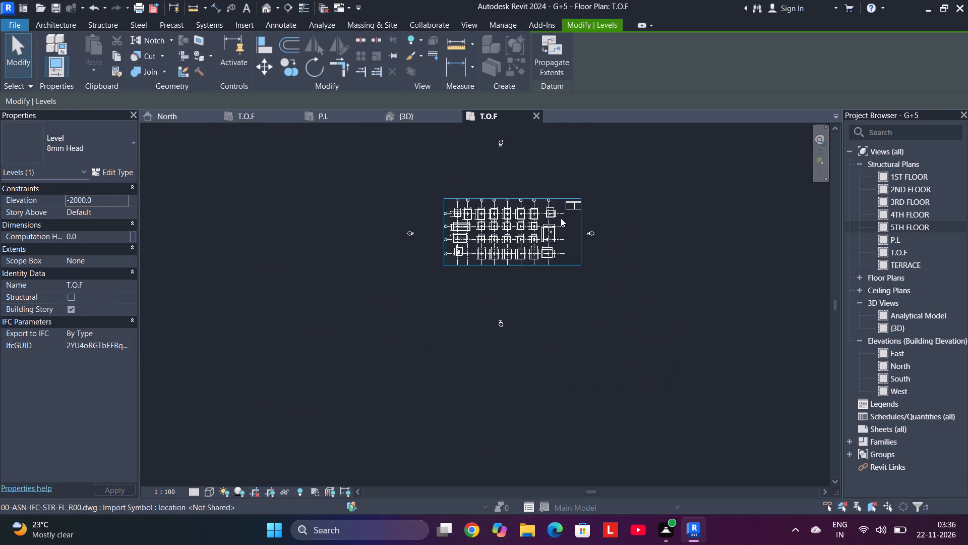
drag(613, 192, 507, 220)
drag(507, 220, 501, 228)
click(399, 120)
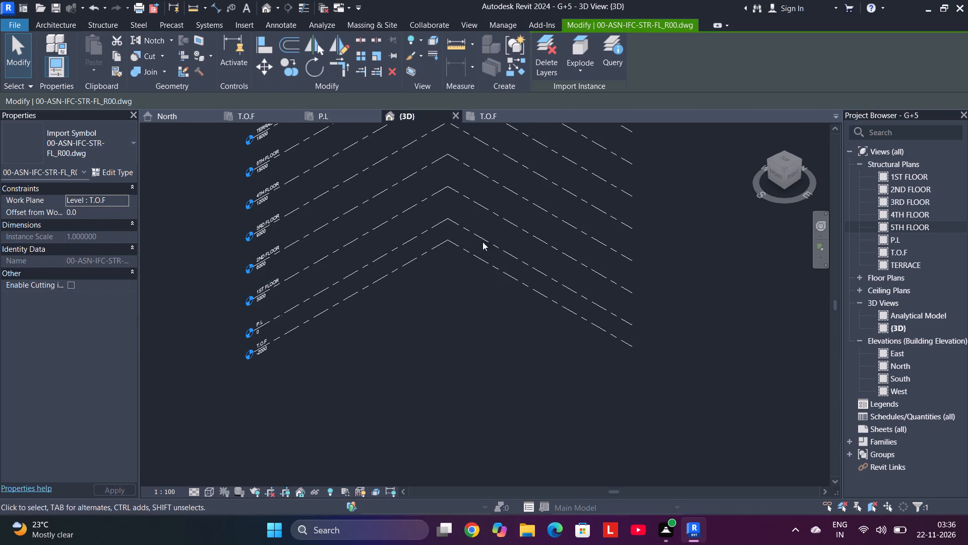
scroll(506, 311, down, 20)
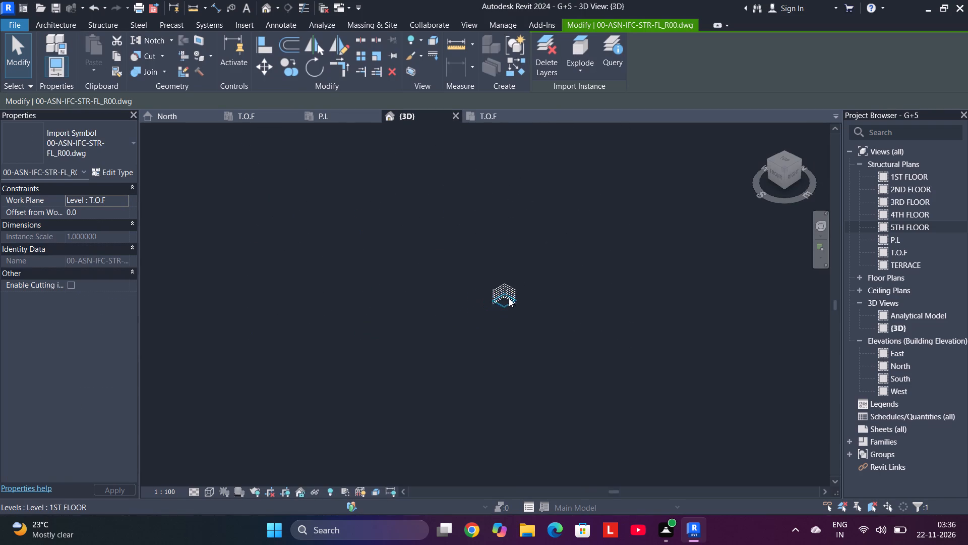
scroll(509, 298, up, 13)
scroll(502, 340, up, 5)
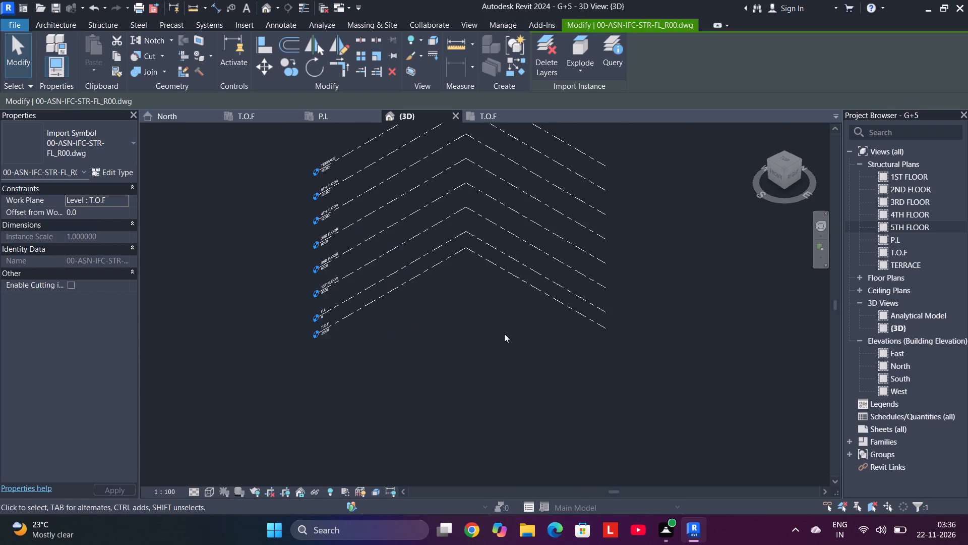
scroll(465, 320, up, 12)
scroll(465, 318, down, 6)
scroll(465, 317, up, 1)
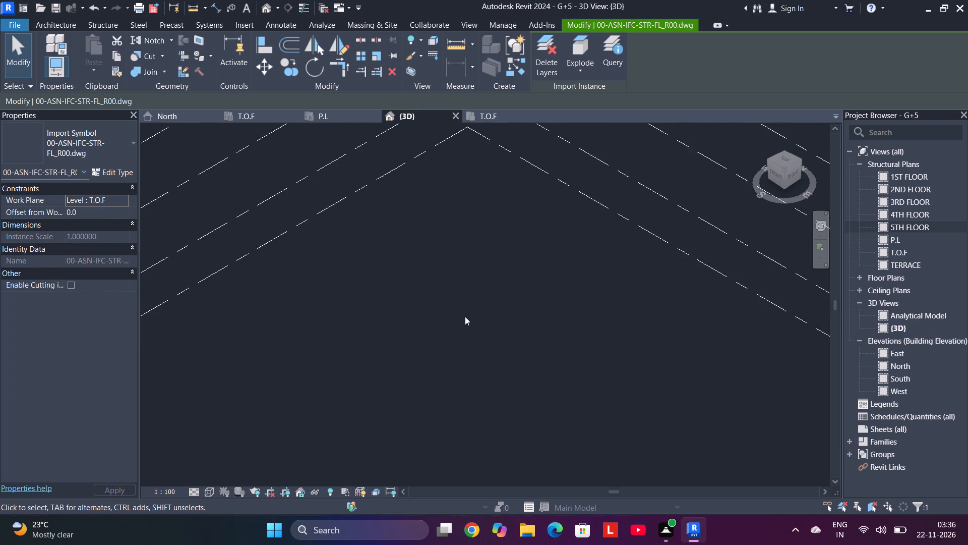
scroll(466, 314, down, 5)
click(454, 224)
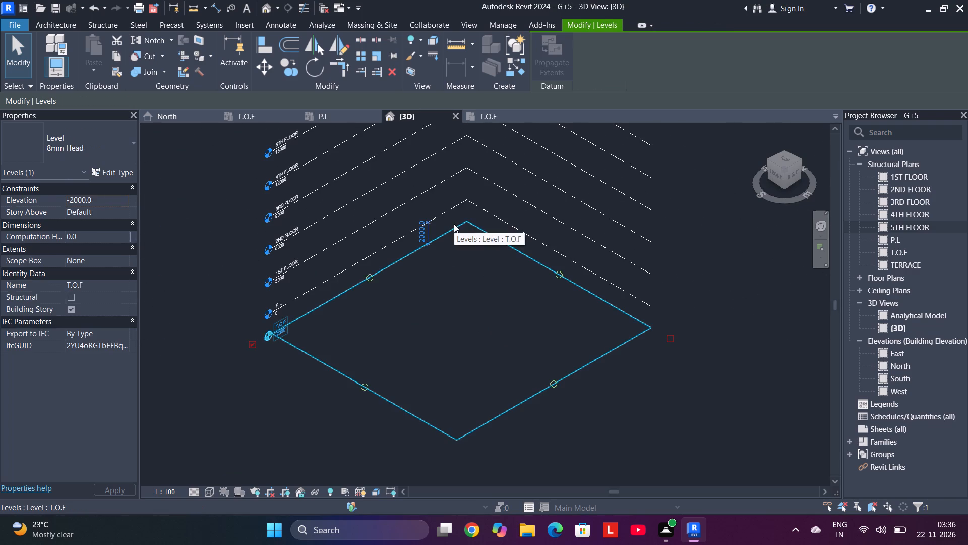
click(359, 257)
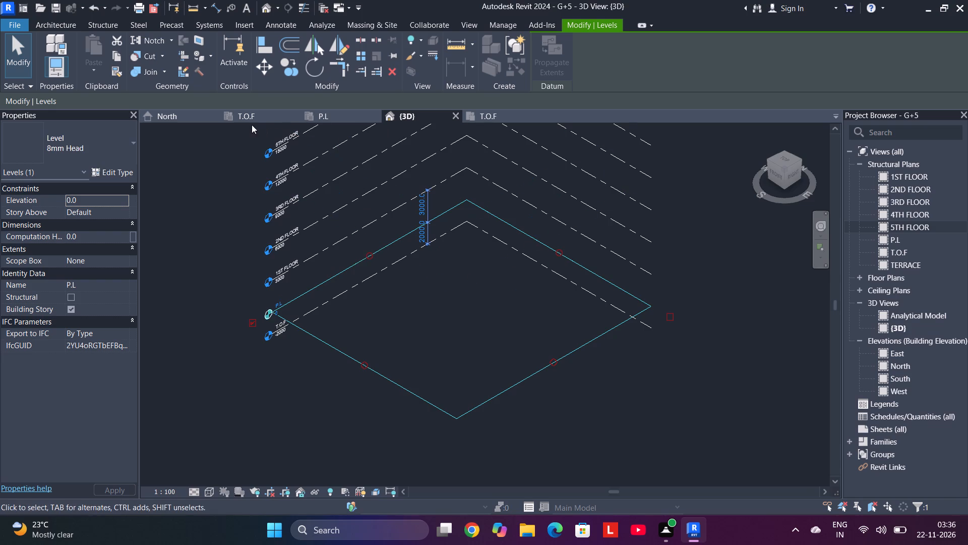
Compare the imported foundation drawing and its position between the T.O.F structural plan and the T.O.F floor plan.
click(237, 113)
scroll(653, 291, down, 8)
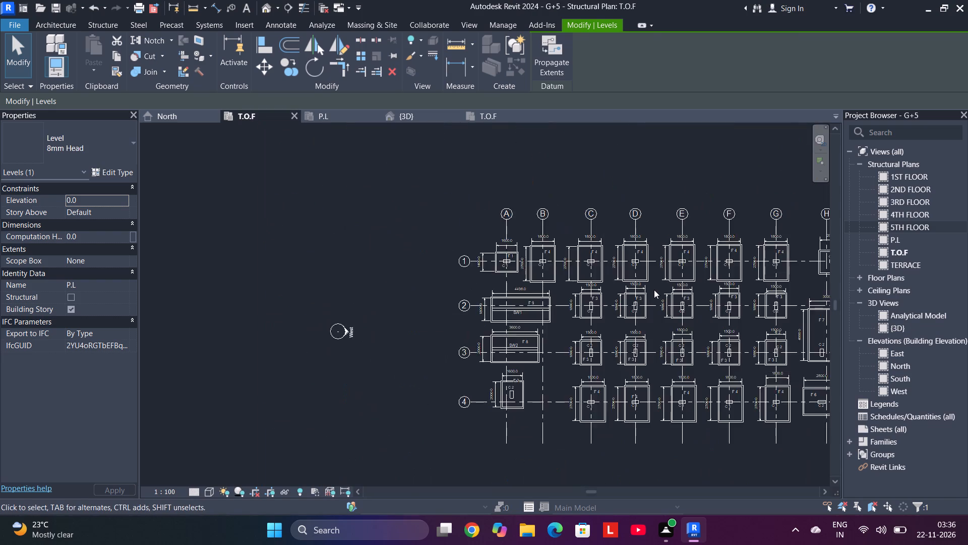
scroll(654, 290, down, 2)
middle_drag(675, 290, 526, 274)
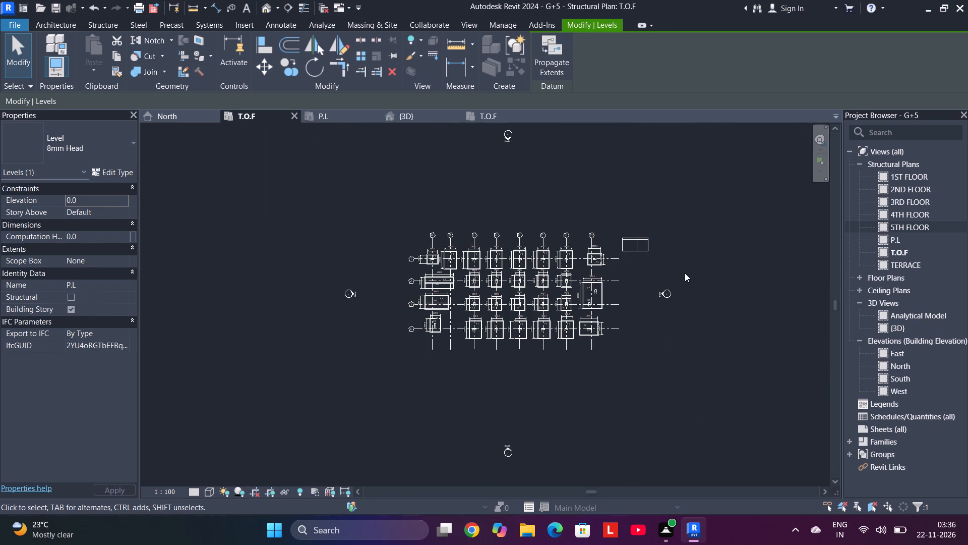
click(485, 117)
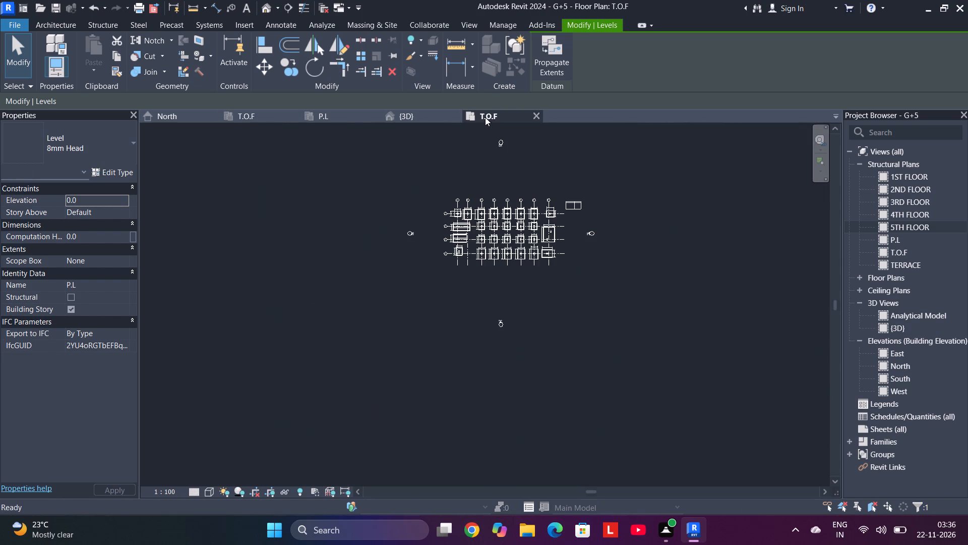
click(265, 113)
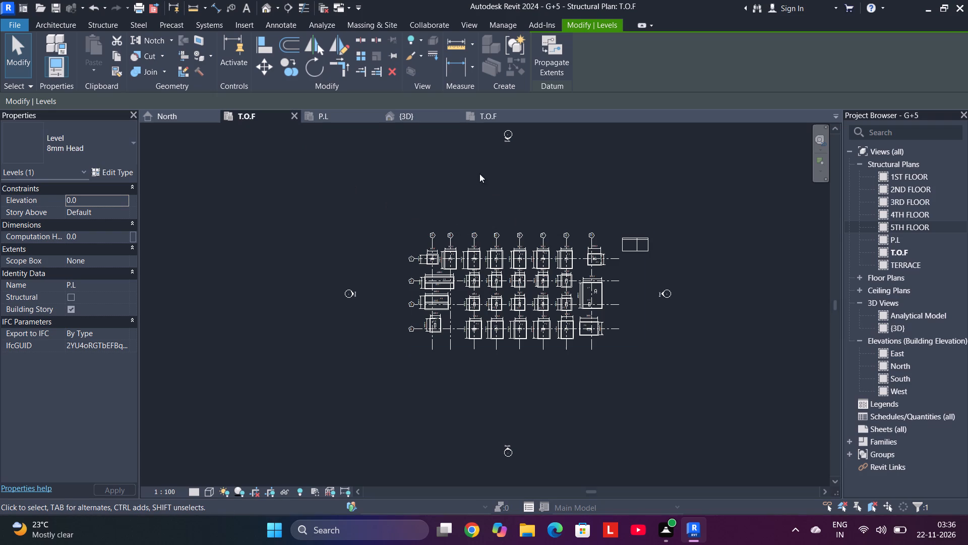
scroll(548, 259, up, 5)
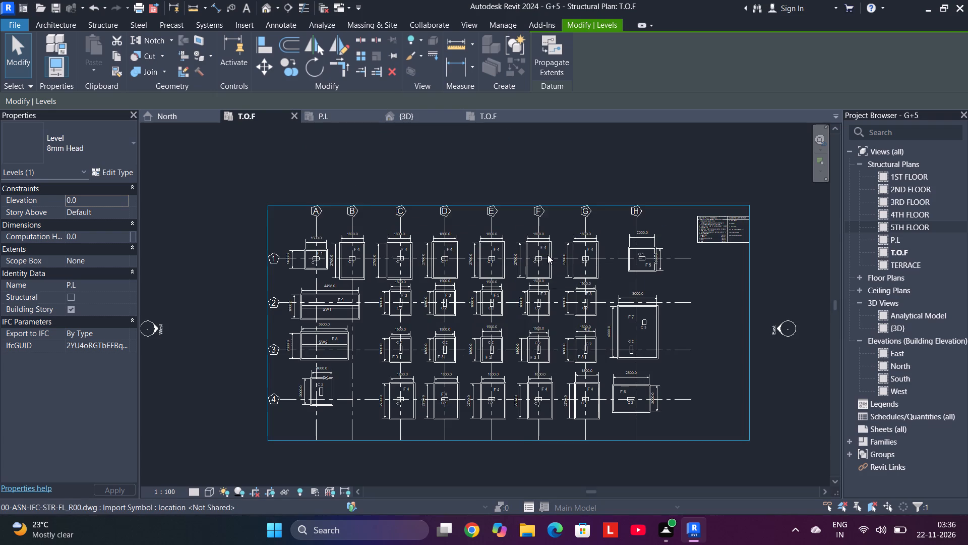
click(368, 227)
drag(445, 181, 371, 253)
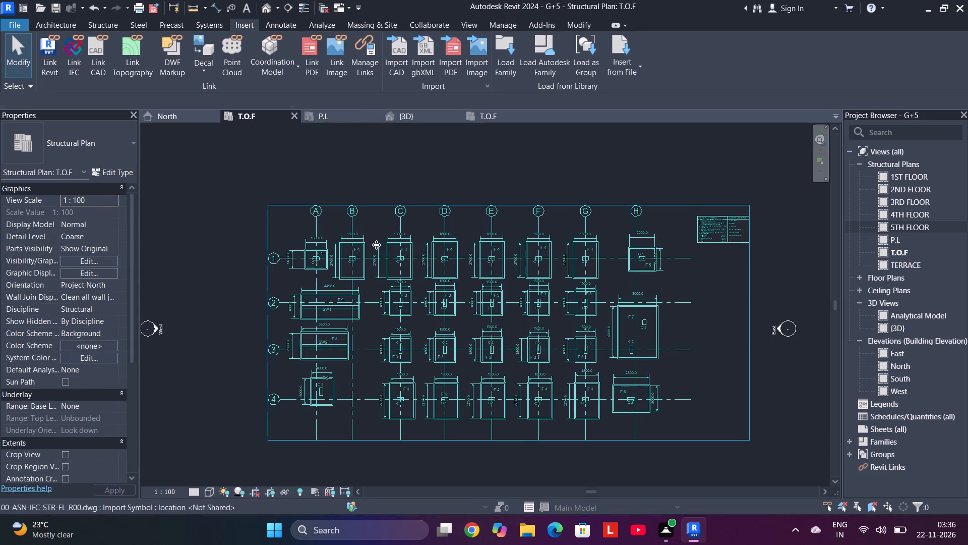
click(493, 121)
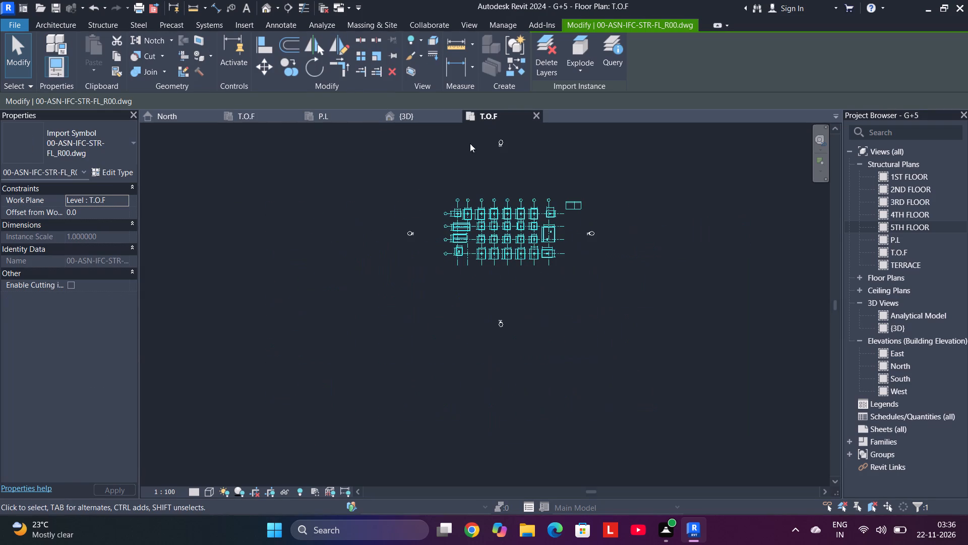
Close the T.O.F structural plan view, keeping the T.O.F floor plan open.
click(289, 113)
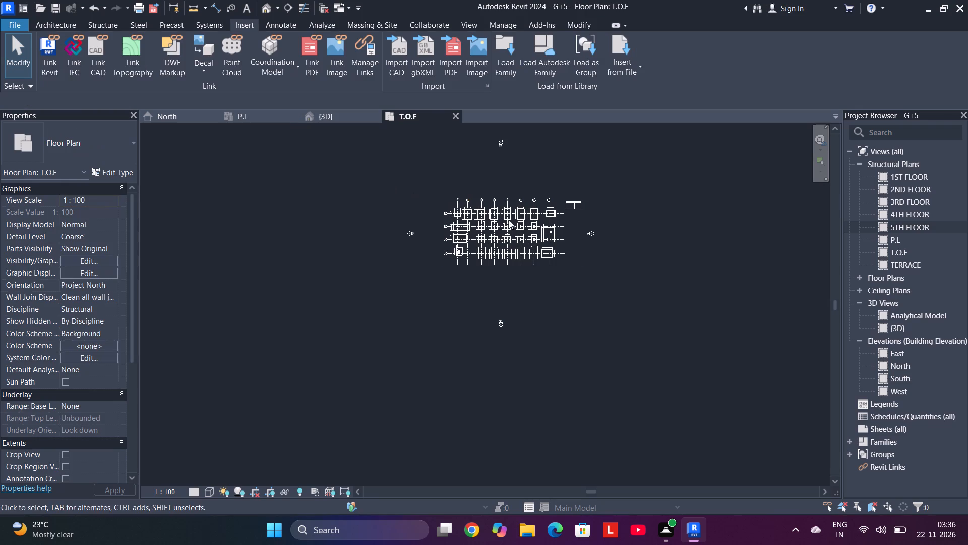
Place an isolated foundation of type M_Footing-Rectangular 1600X1400X600 on the west edge of the F 1 outline at grid A-1 in the T.O.F floor plan.
scroll(539, 255, up, 8)
middle_drag(488, 240, 563, 321)
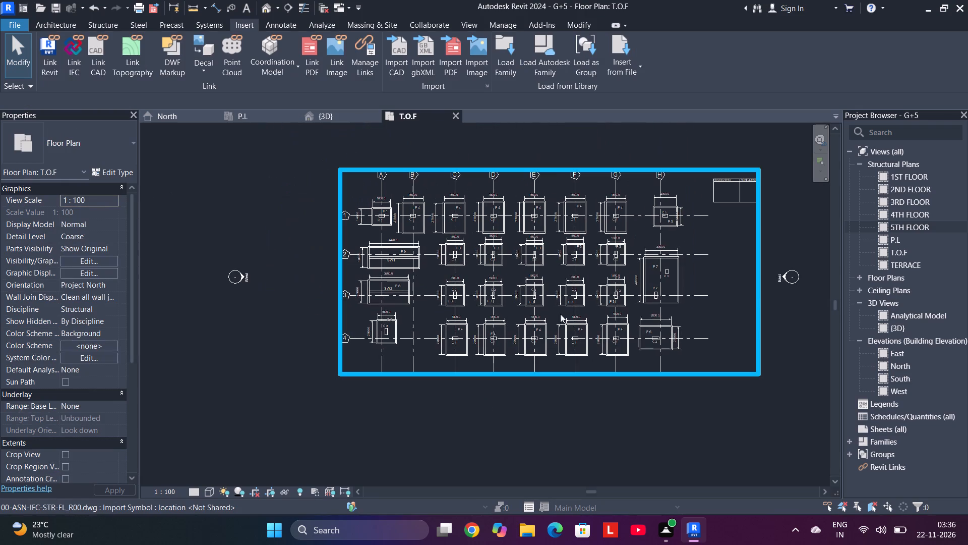
scroll(422, 267, up, 5)
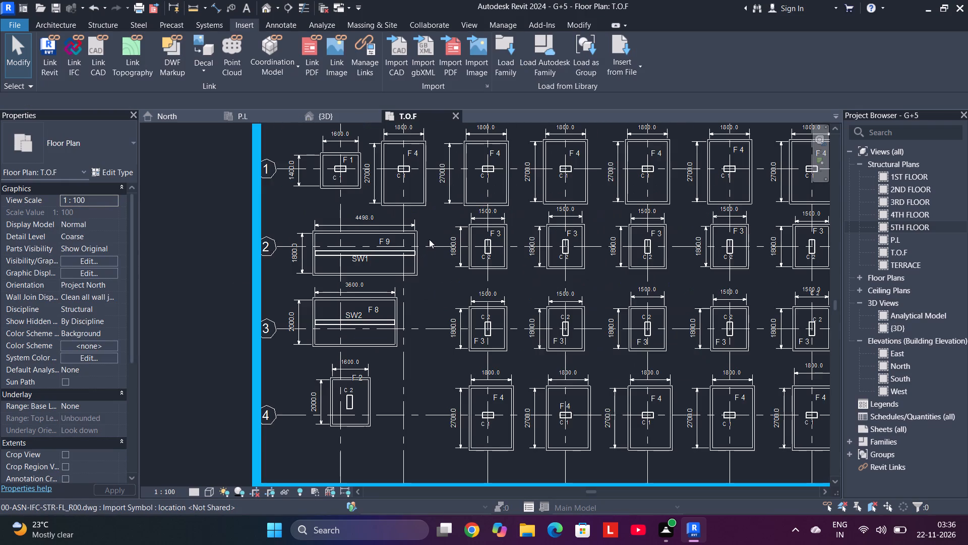
middle_drag(430, 240, 432, 292)
scroll(334, 230, up, 3)
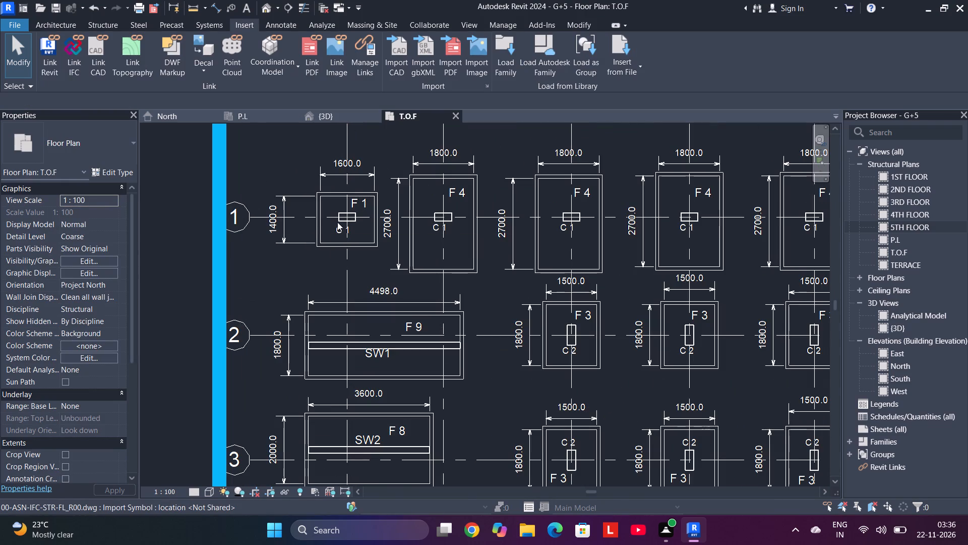
click(103, 22)
click(337, 48)
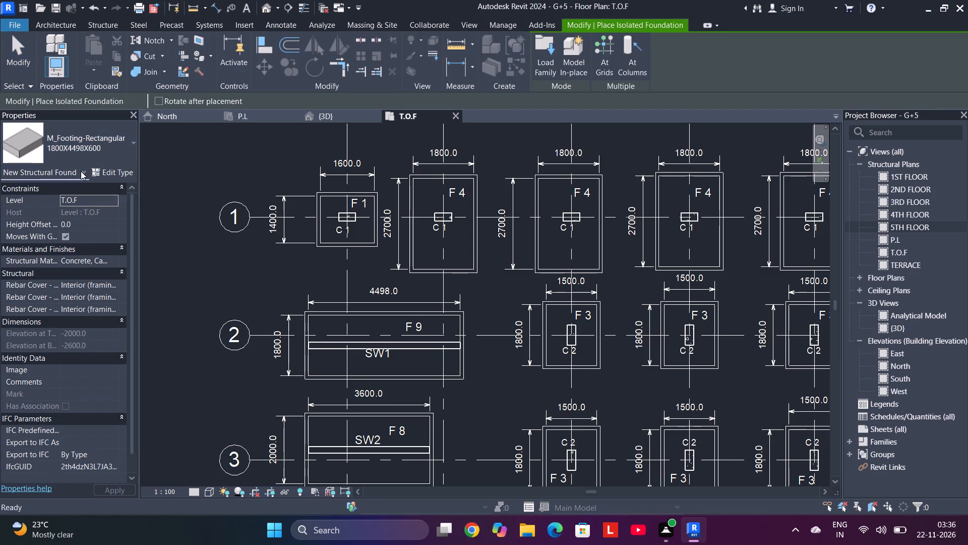
click(90, 148)
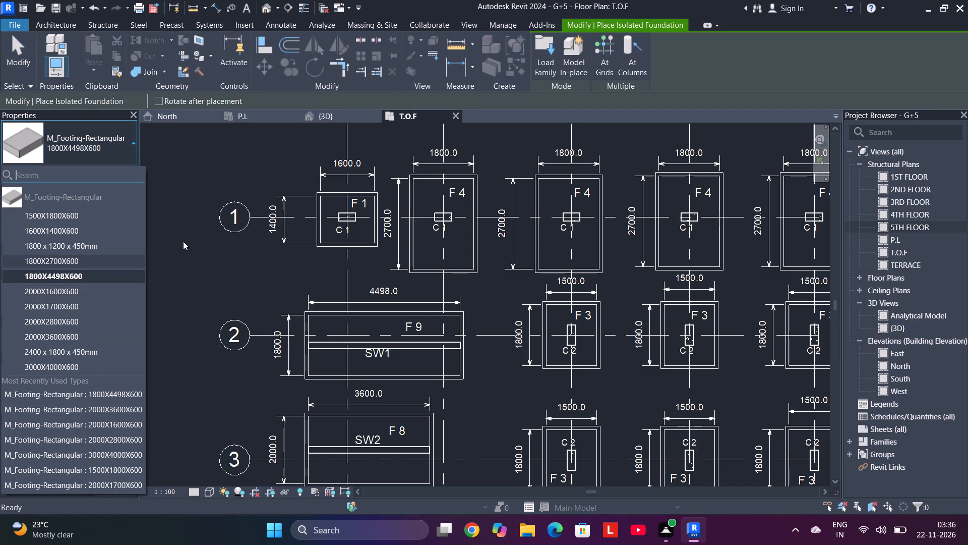
scroll(289, 203, up, 4)
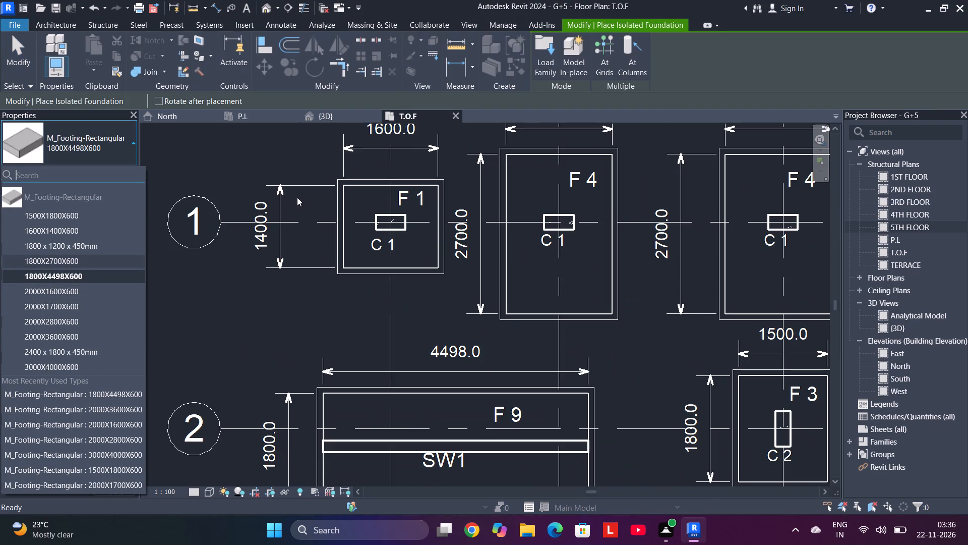
click(44, 229)
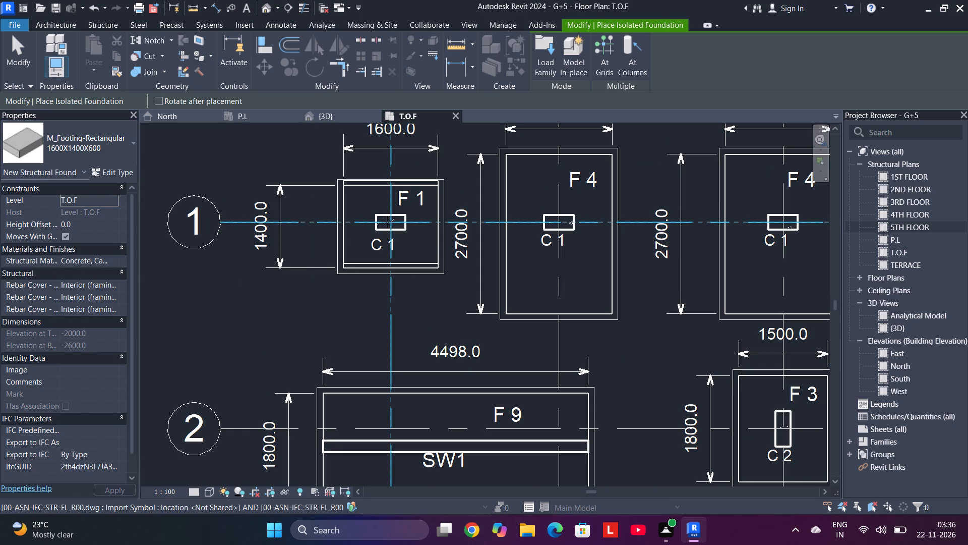
click(347, 234)
Look for the placed footing around the level stack in the 3D view, and return to the T.O.F floor plan without saving.
scroll(376, 232, down, 4)
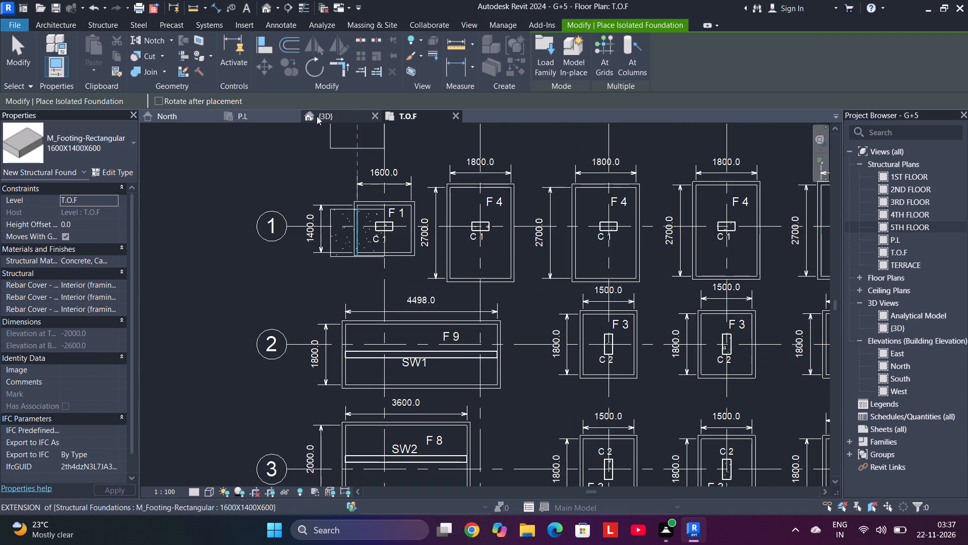
click(317, 116)
scroll(457, 292, down, 14)
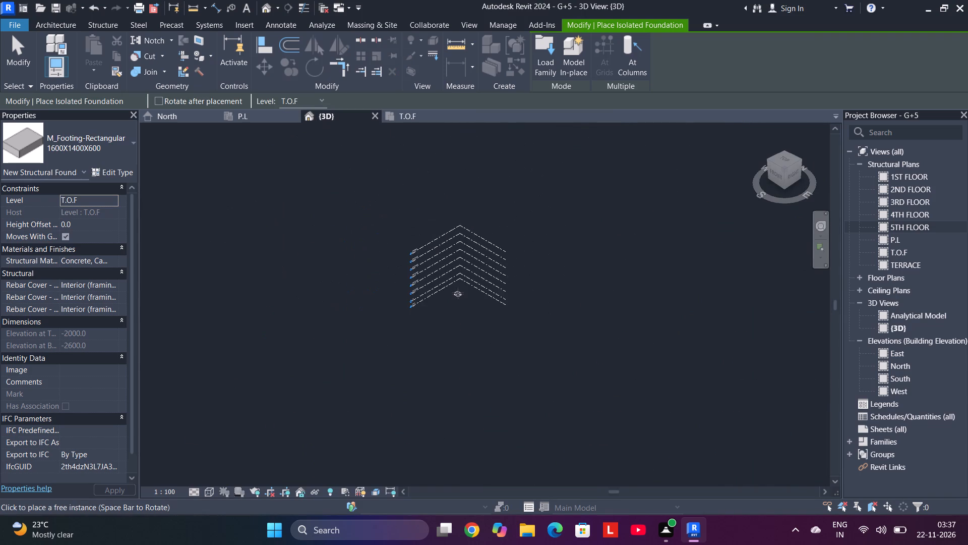
scroll(458, 293, down, 19)
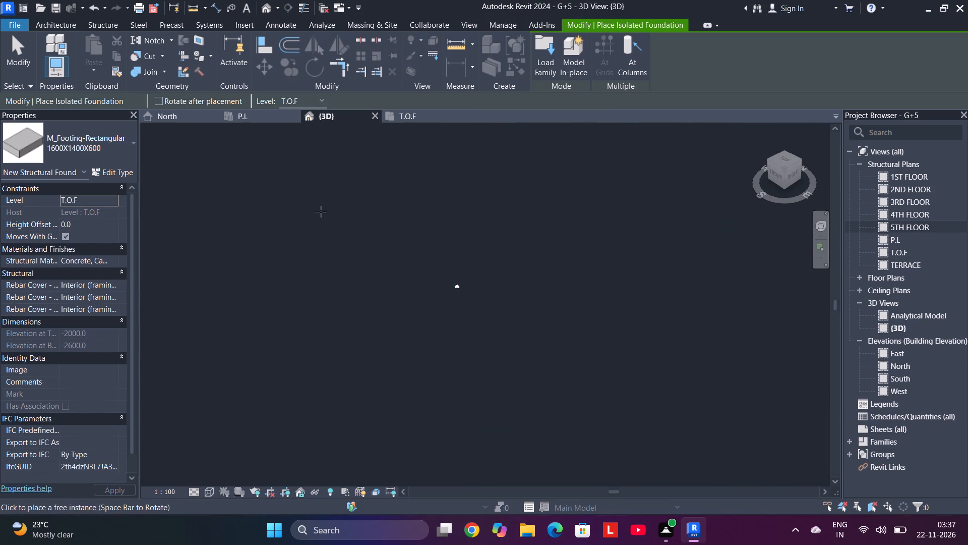
middle_drag(321, 212, 479, 403)
middle_drag(364, 308, 439, 356)
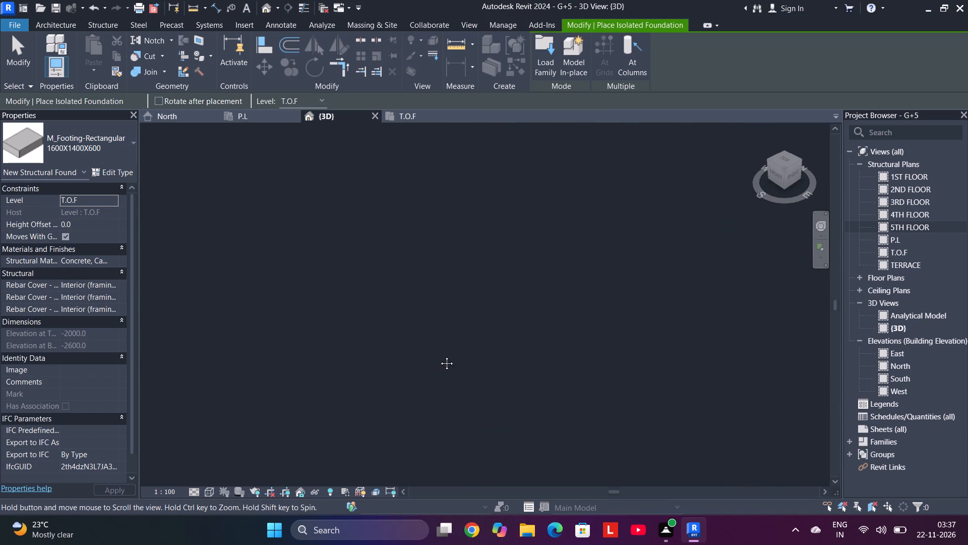
middle_drag(439, 356, 266, 209)
scroll(443, 357, down, 1)
scroll(486, 367, up, 3)
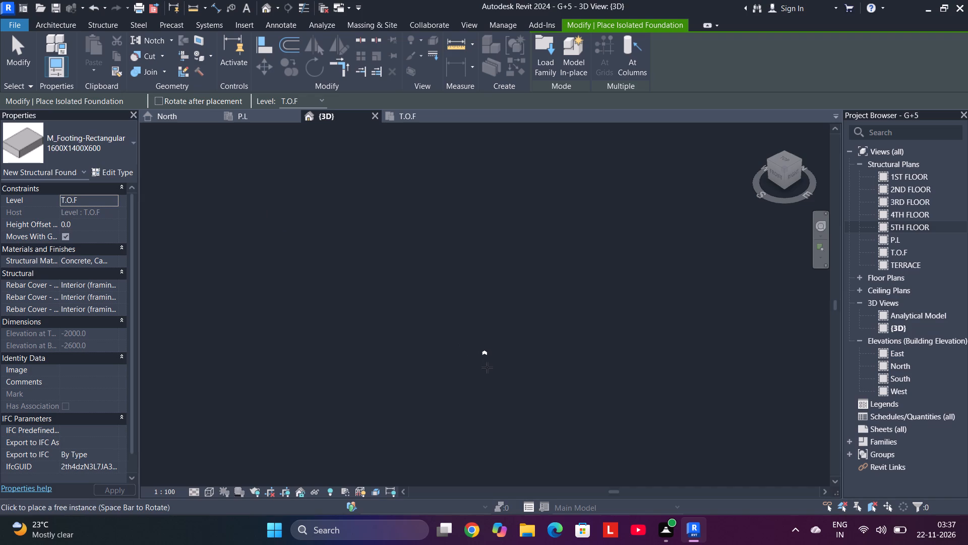
scroll(487, 367, up, 20)
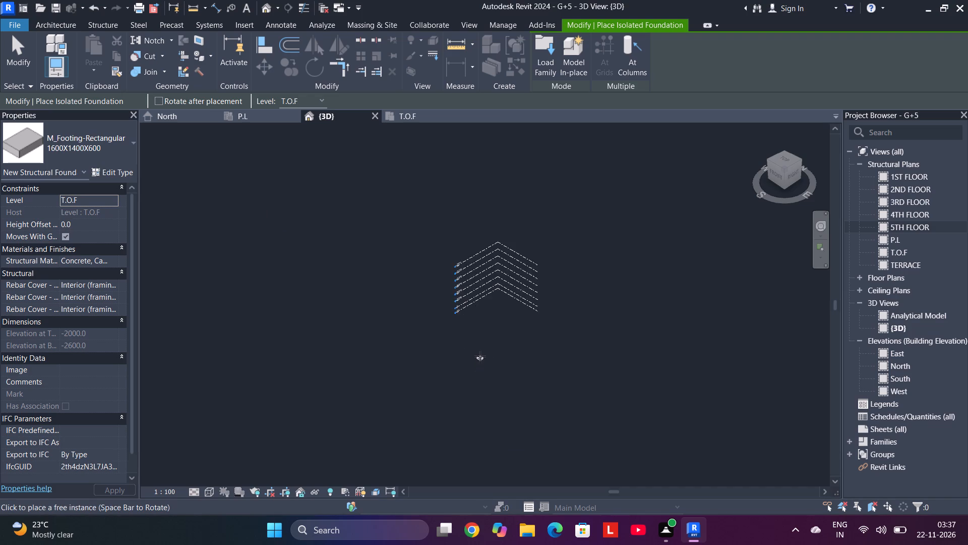
scroll(494, 322, up, 16)
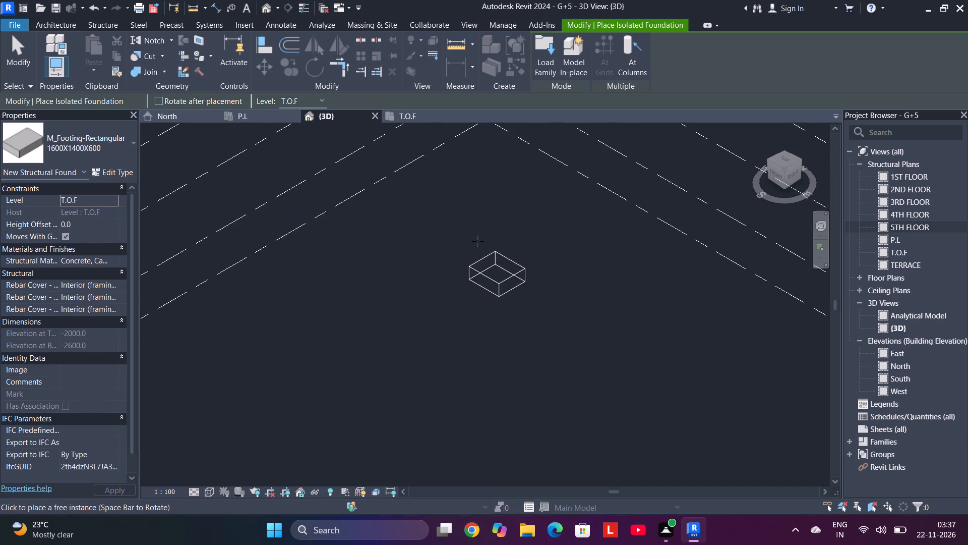
click(409, 115)
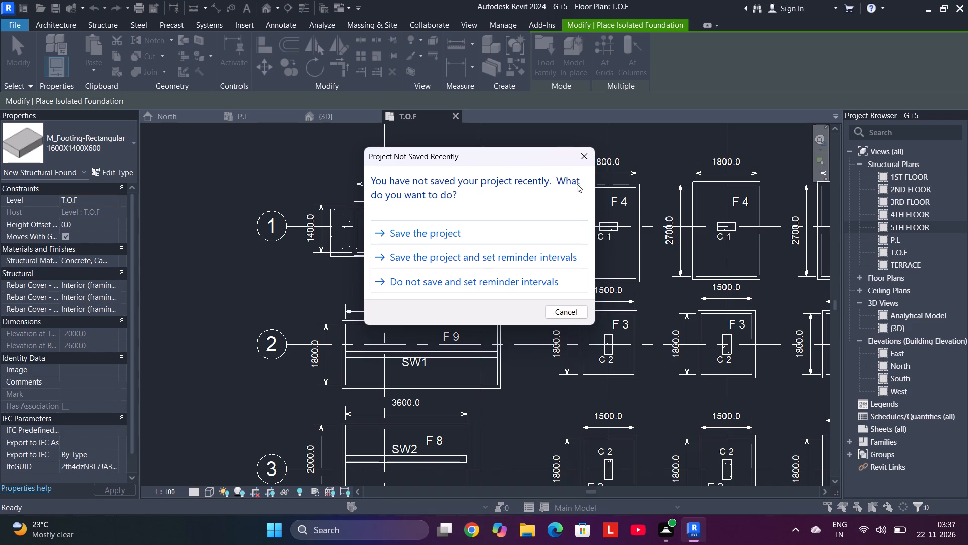
click(584, 157)
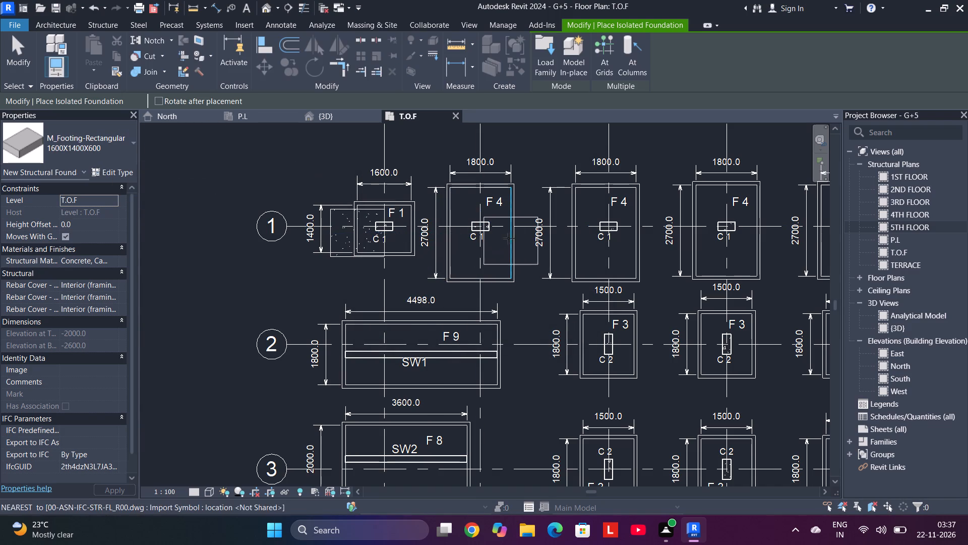
Place three M_Footing-Rectangular 1800X2700X600 isolated foundations roughly over the F 4 outlines at grids B-1, C-1 and D-1.
click(100, 150)
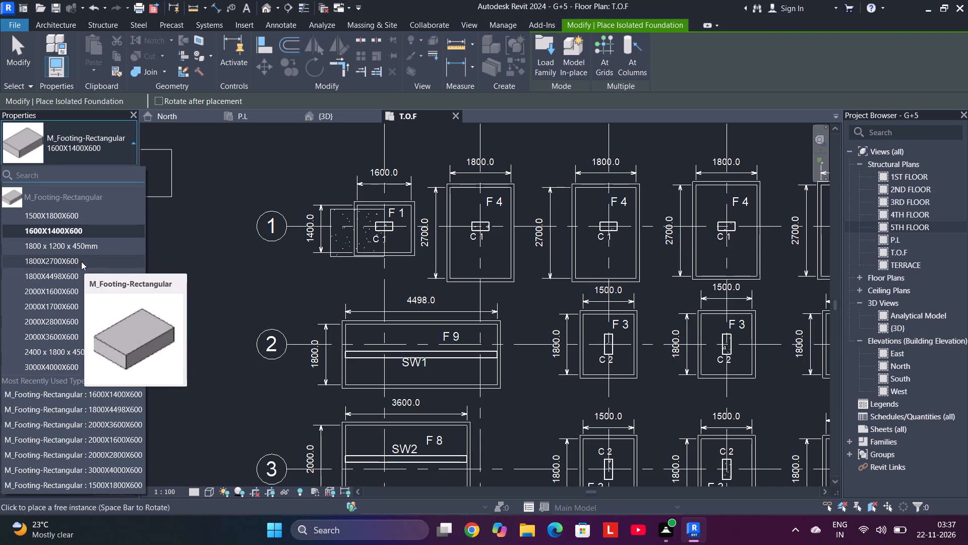
click(81, 261)
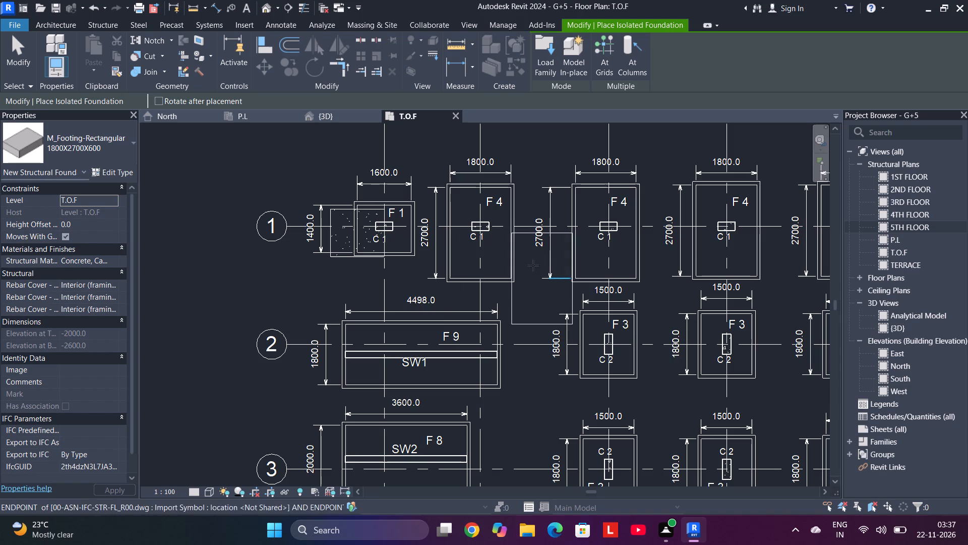
click(473, 241)
middle_drag(600, 248, 508, 250)
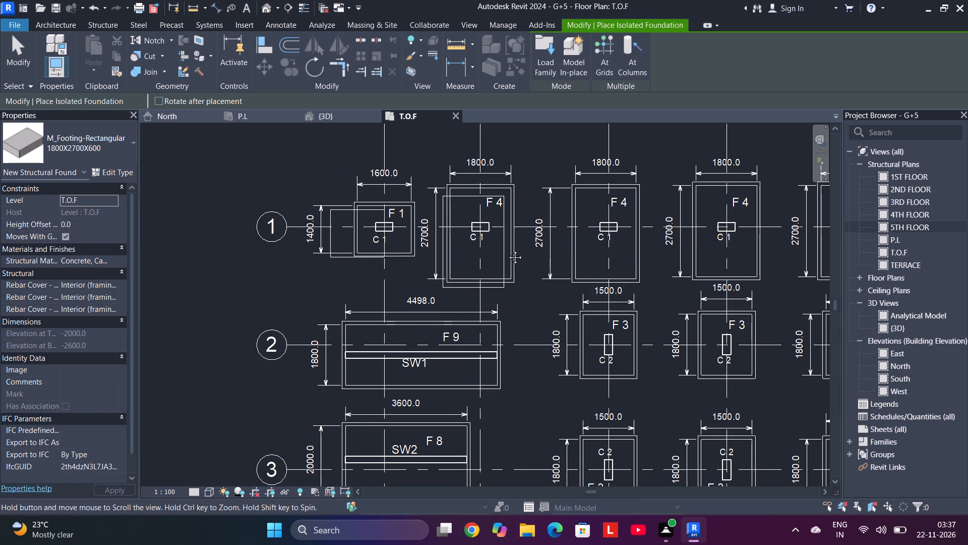
middle_drag(508, 250, 506, 250)
click(519, 241)
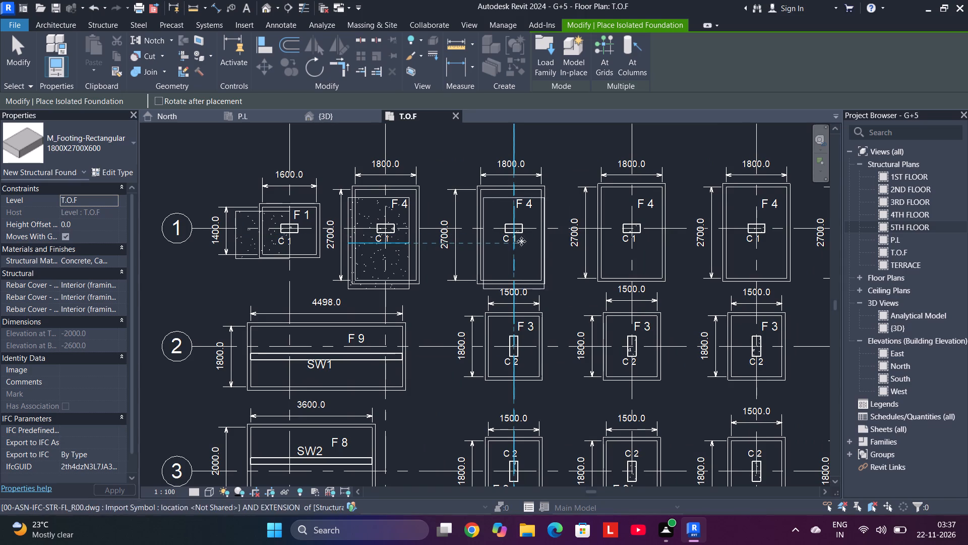
middle_drag(627, 250, 518, 247)
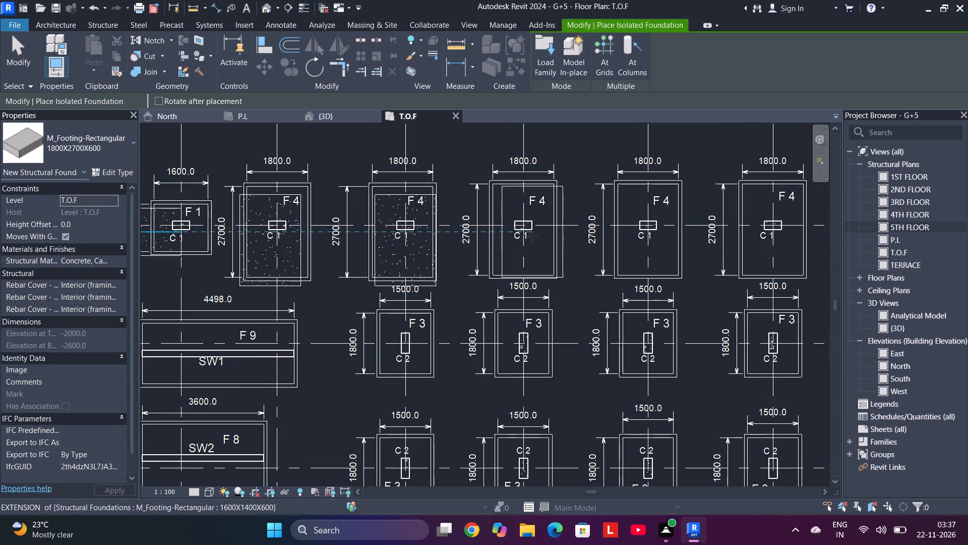
click(532, 237)
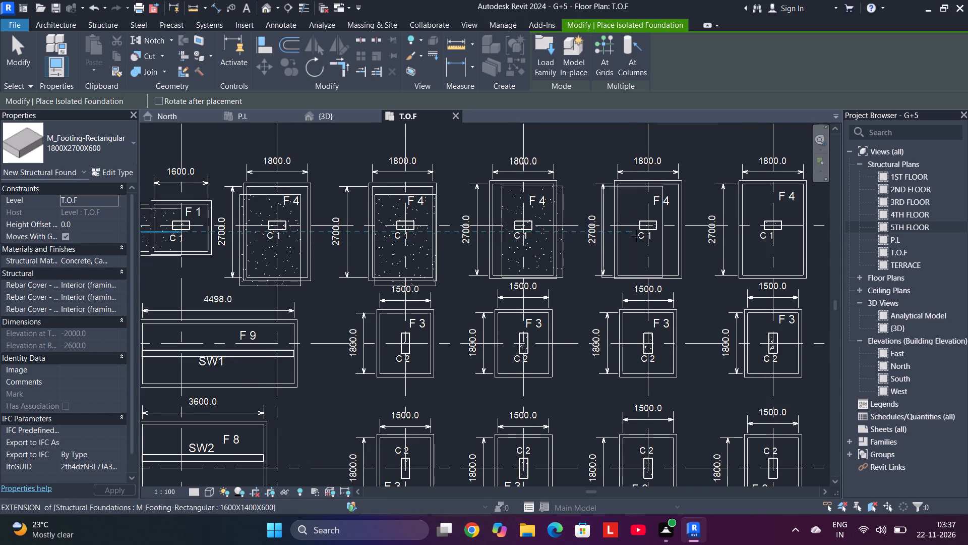
key(Escape)
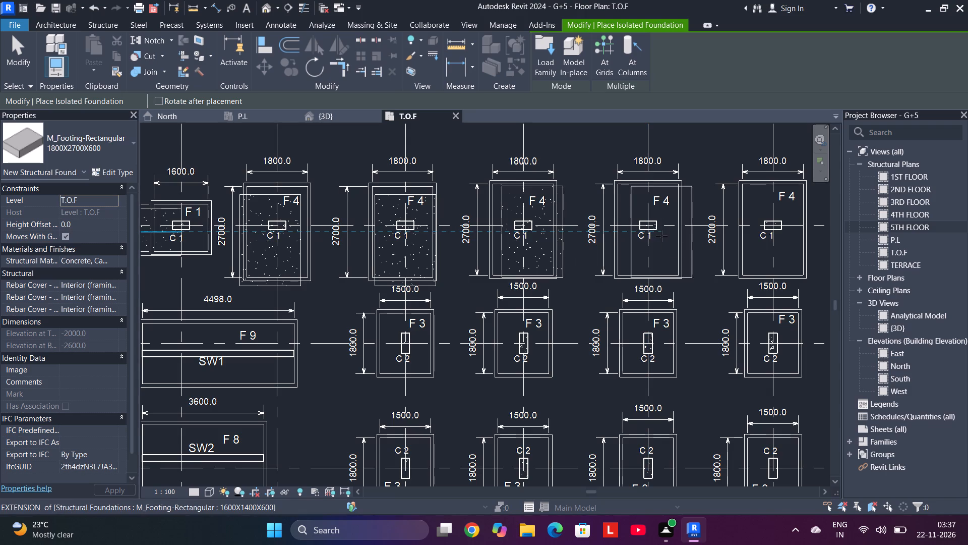
key(Escape)
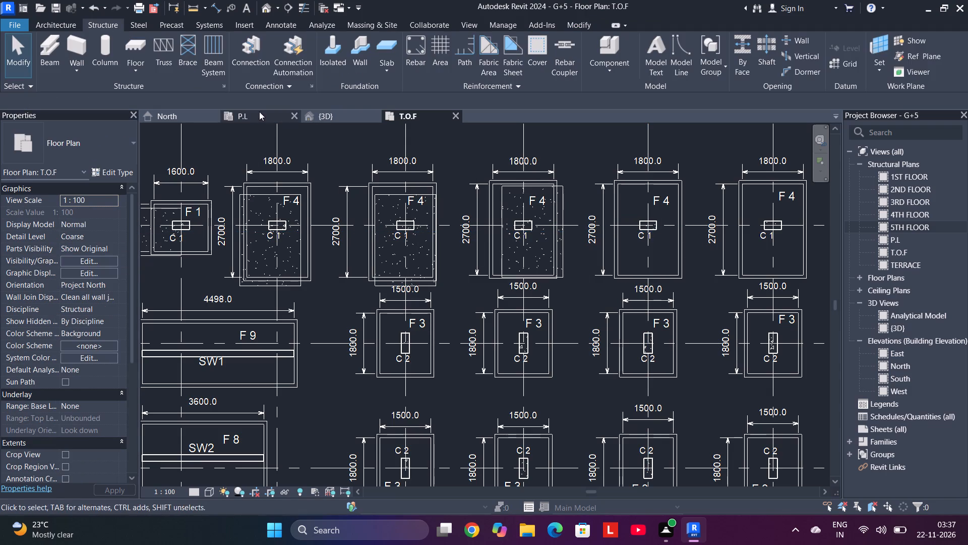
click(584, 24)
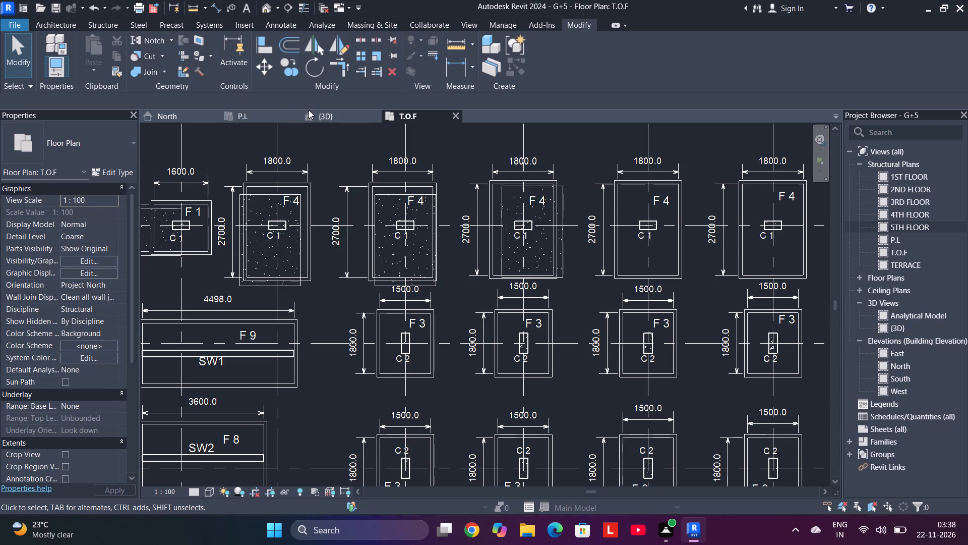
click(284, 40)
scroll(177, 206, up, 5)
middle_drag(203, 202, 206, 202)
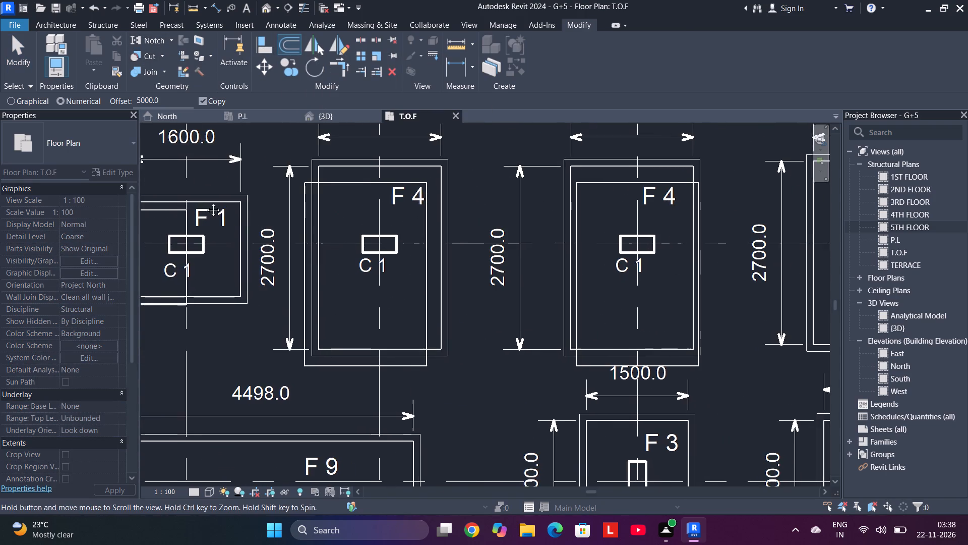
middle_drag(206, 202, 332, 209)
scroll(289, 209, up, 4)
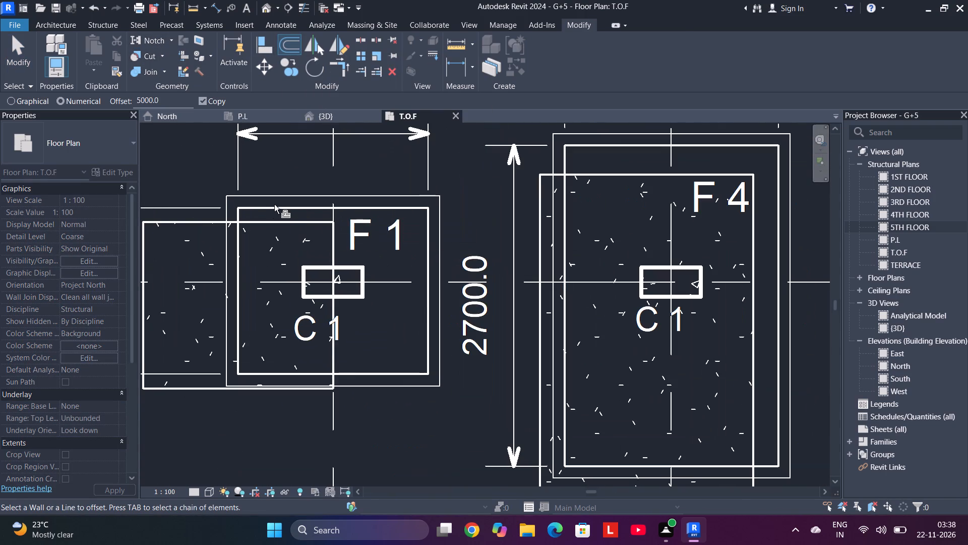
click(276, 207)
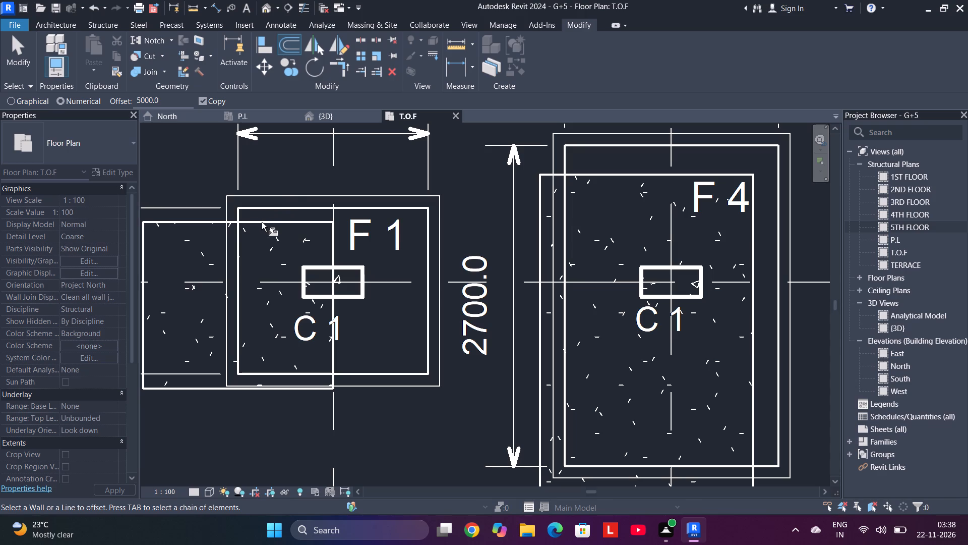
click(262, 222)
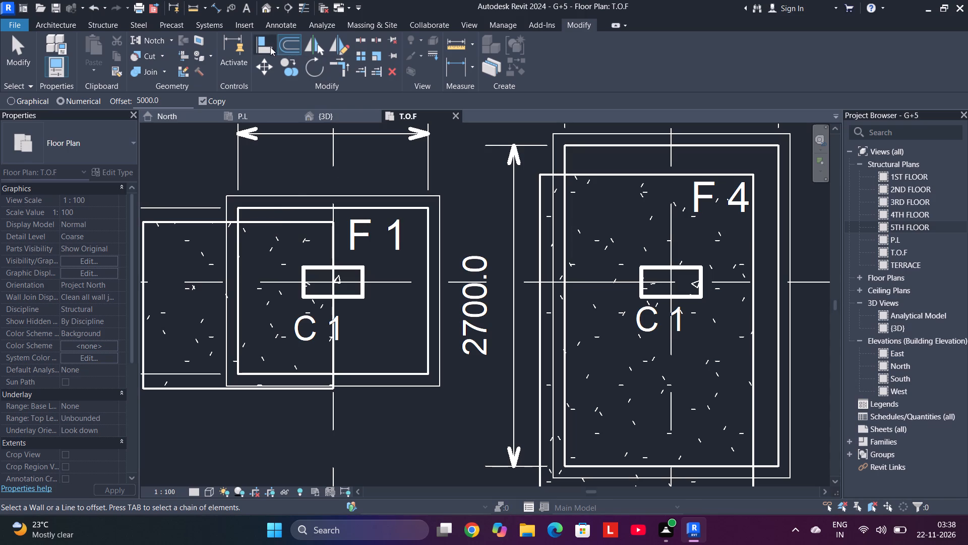
Align the north and east edges of the 1600X1400X600 footing with the inner F 1 outline at grid A-1.
click(270, 47)
click(280, 207)
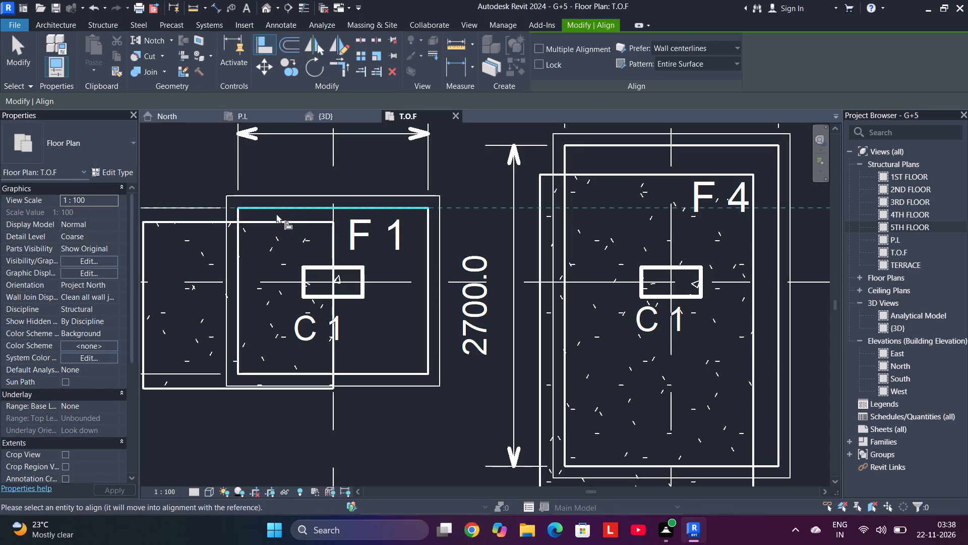
click(274, 221)
click(425, 253)
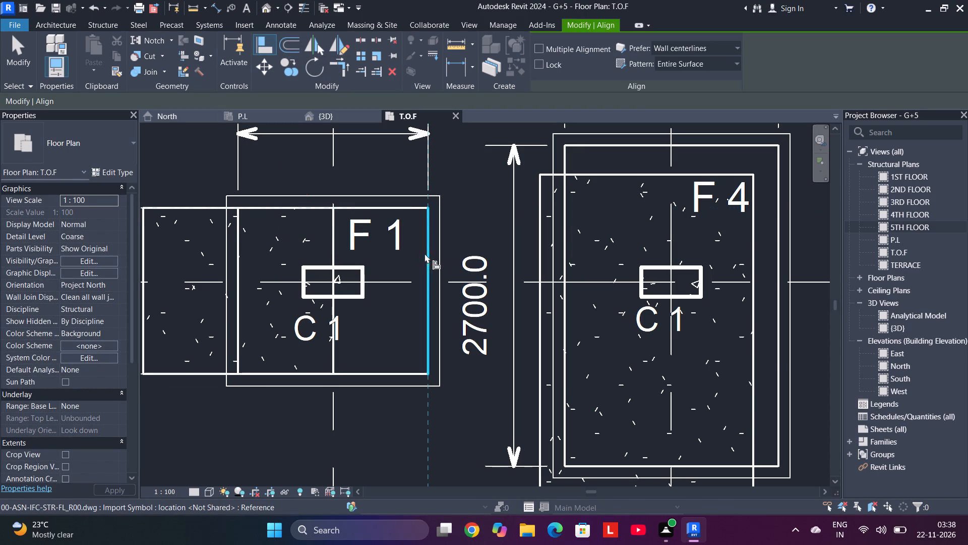
click(333, 242)
scroll(477, 222, down, 4)
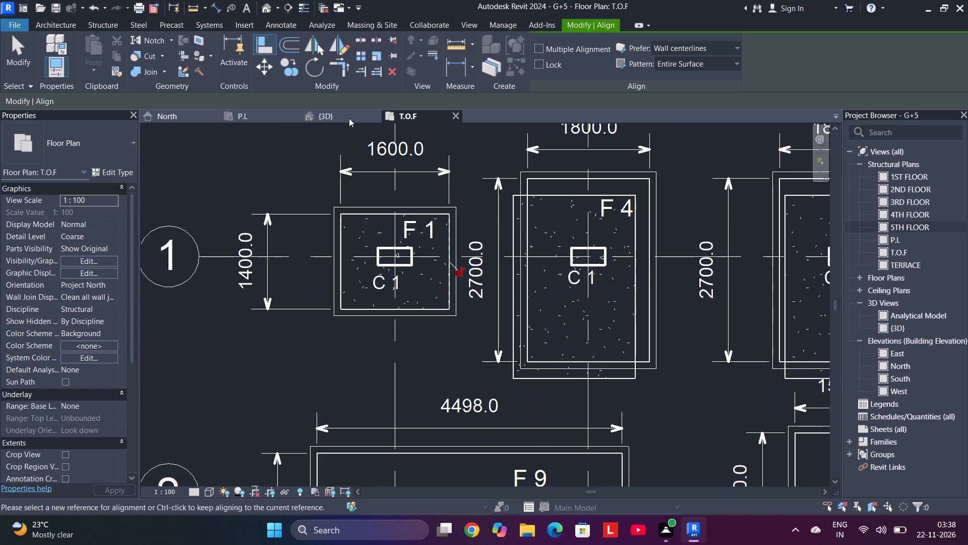
Look for the placed footings in the 3D view and the North elevation, and return to the full T.O.F floor plan.
click(326, 116)
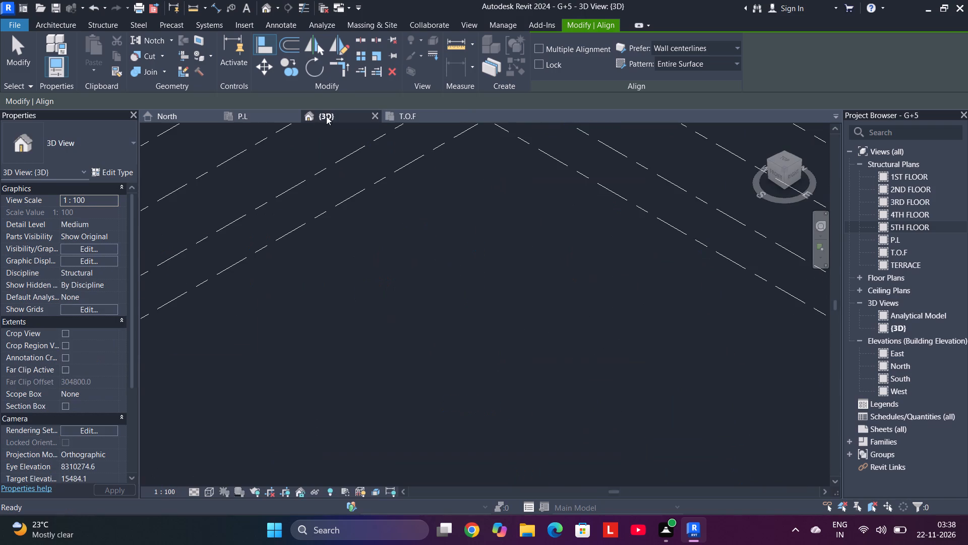
scroll(430, 255, down, 5)
click(178, 110)
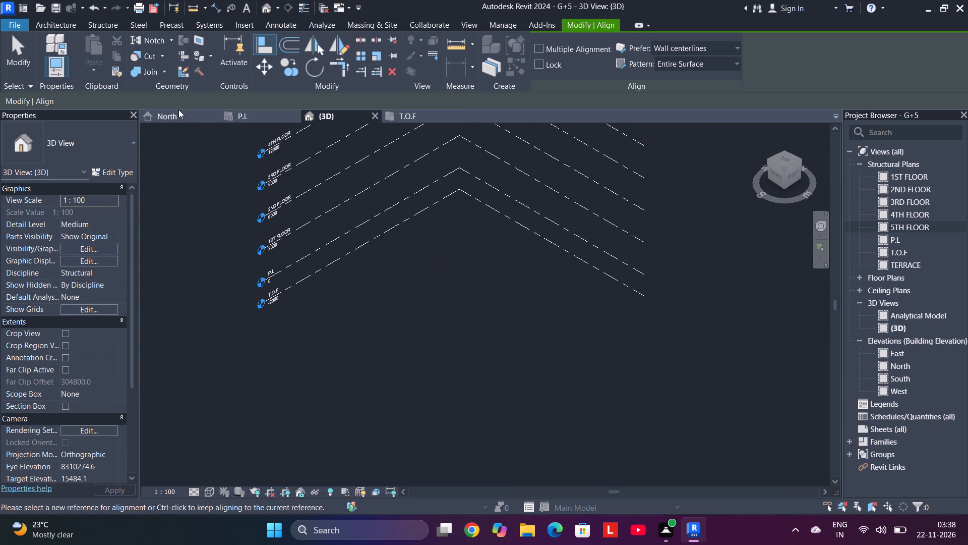
click(178, 120)
scroll(405, 252, down, 4)
scroll(416, 362, down, 7)
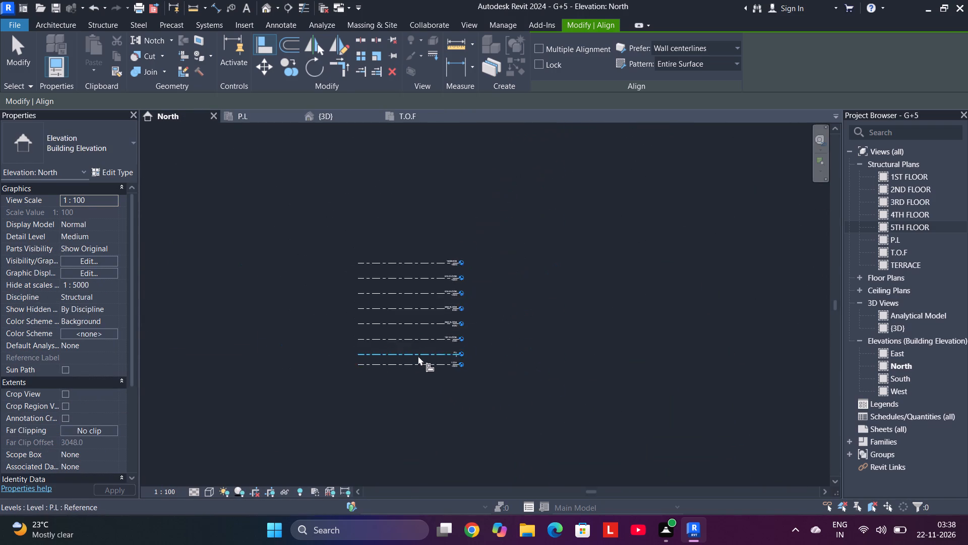
scroll(418, 356, down, 17)
scroll(419, 354, down, 16)
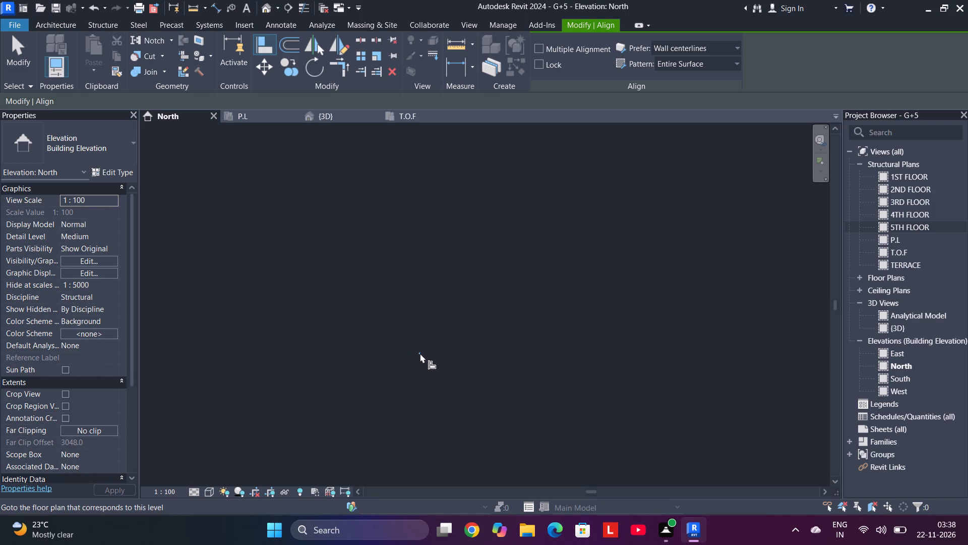
scroll(420, 353, down, 12)
scroll(421, 352, up, 12)
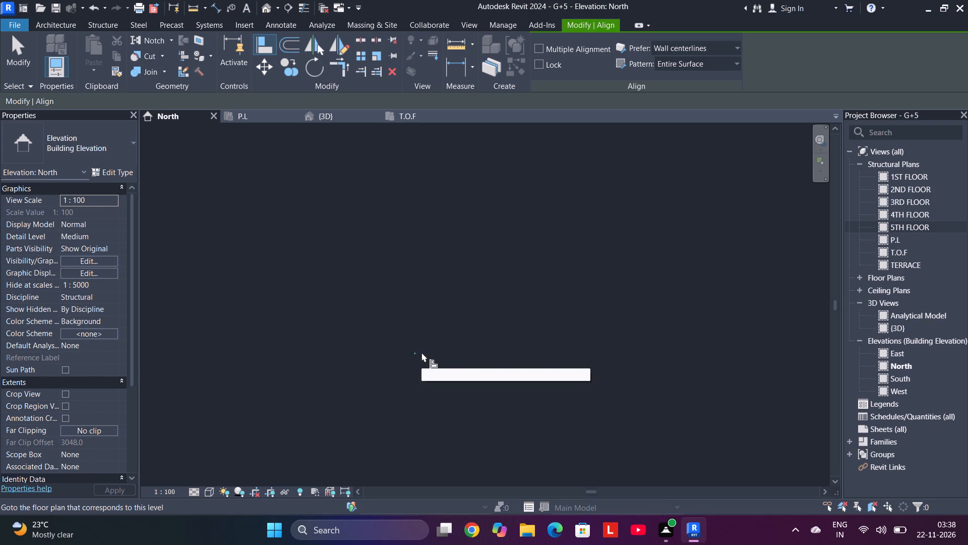
scroll(421, 352, up, 18)
scroll(464, 348, up, 6)
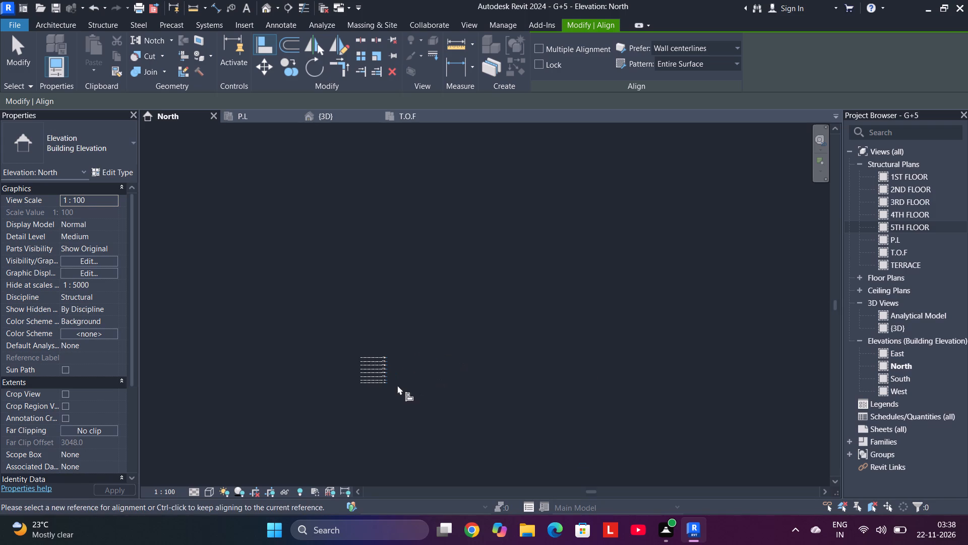
scroll(372, 383, up, 19)
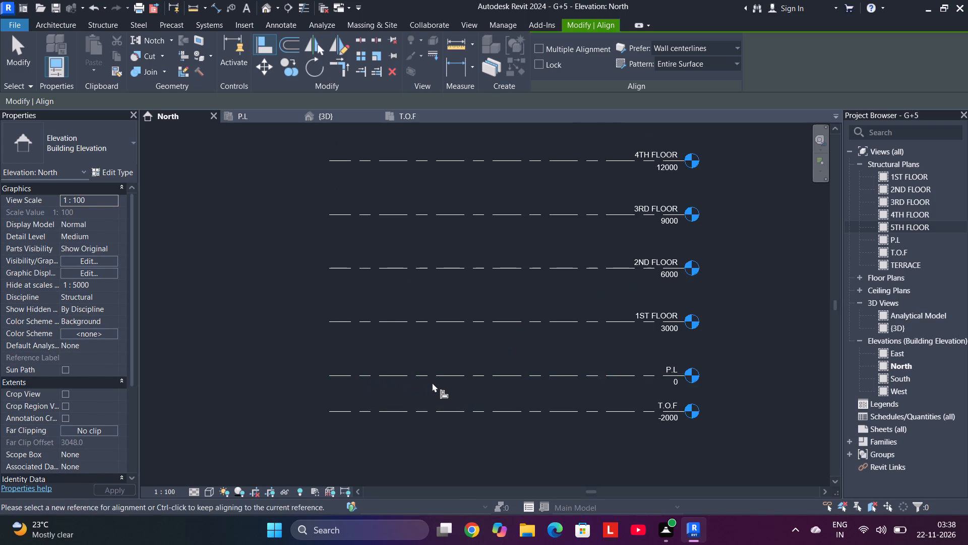
scroll(437, 383, down, 5)
middle_drag(440, 377, 394, 319)
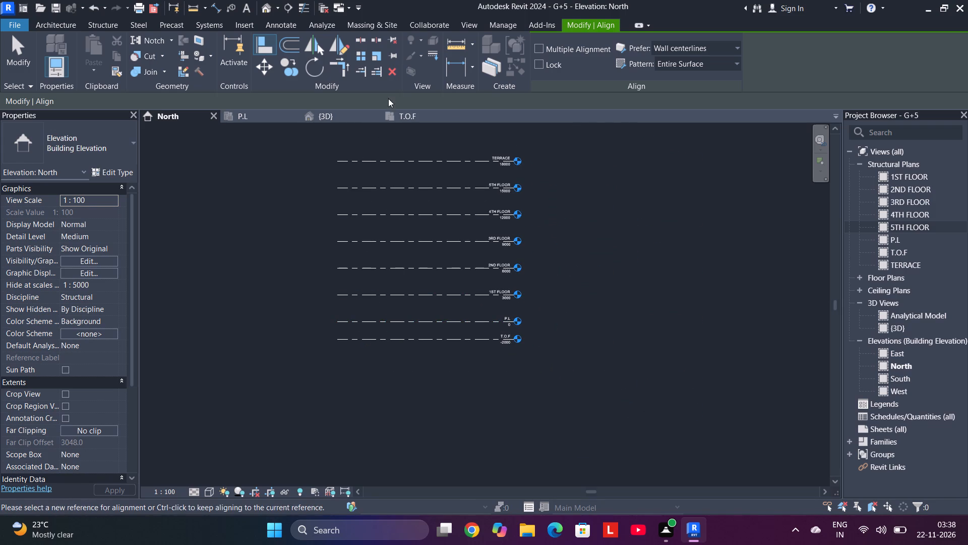
click(404, 118)
scroll(376, 304, down, 9)
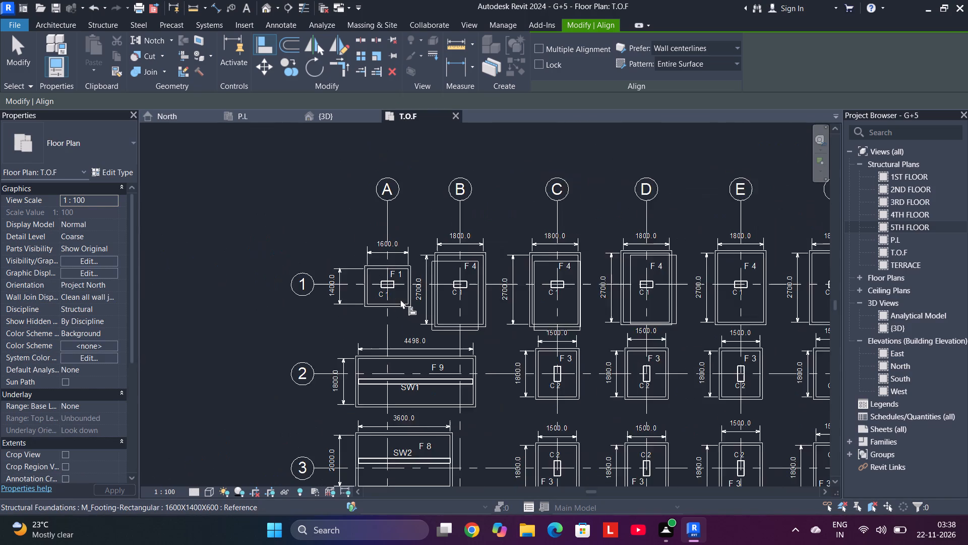
scroll(401, 299, down, 4)
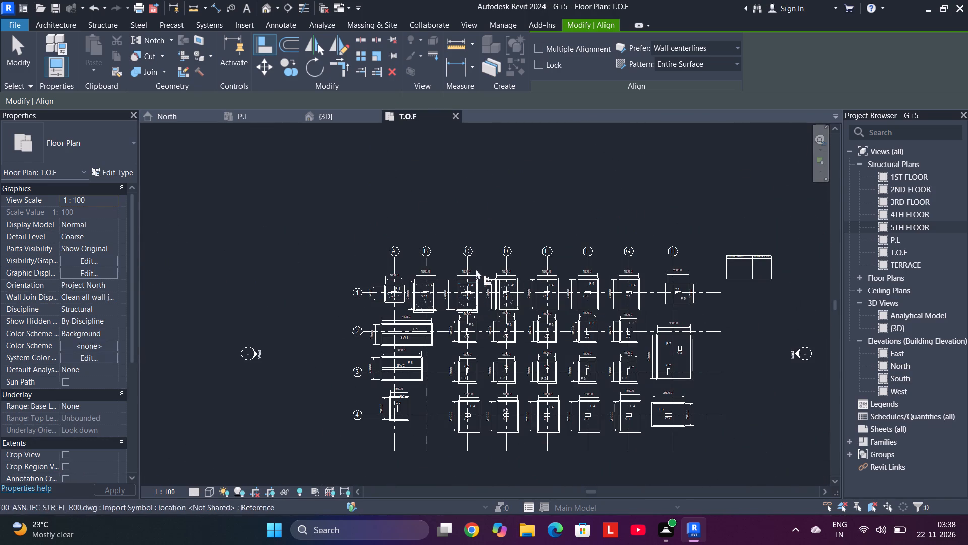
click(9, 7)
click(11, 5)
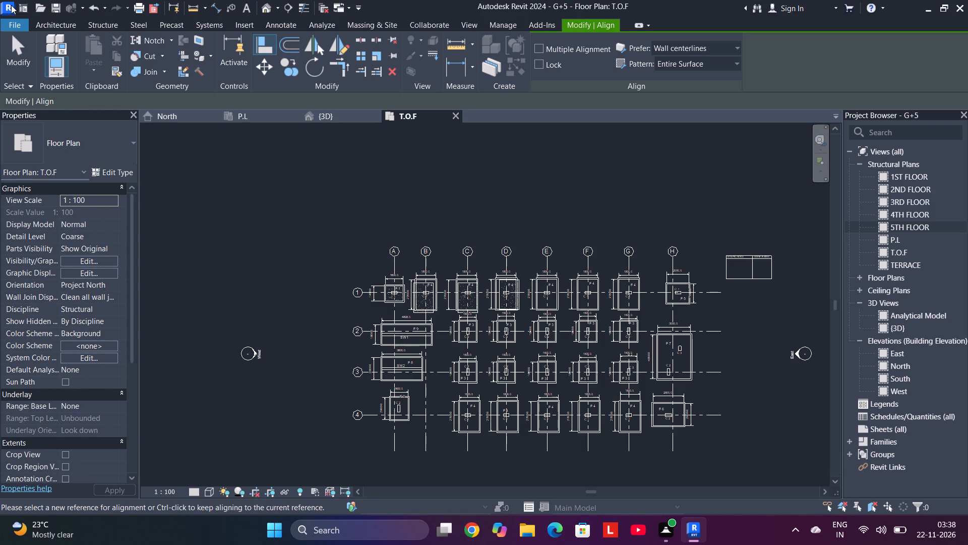
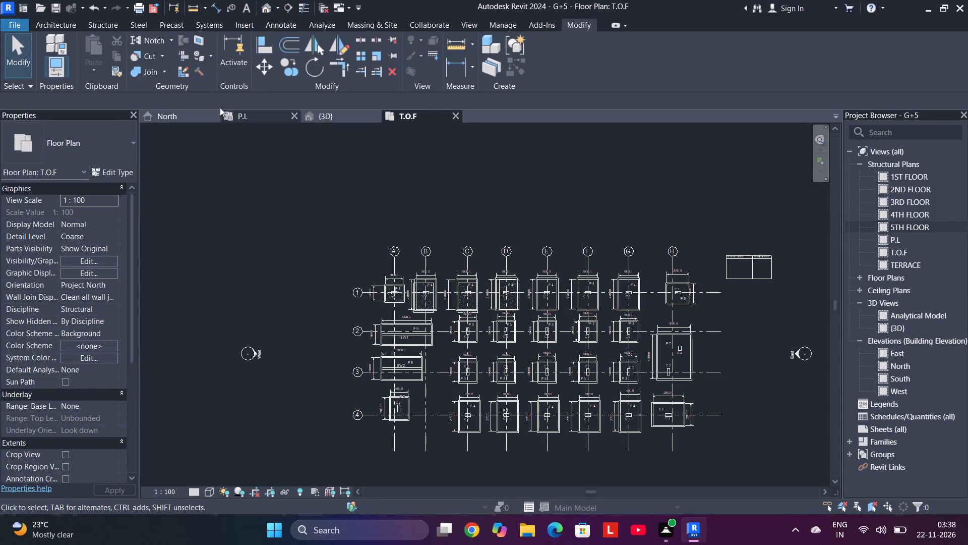
Create a new project from the Structural Analysis-DefaultMetric.rte template.
click(18, 23)
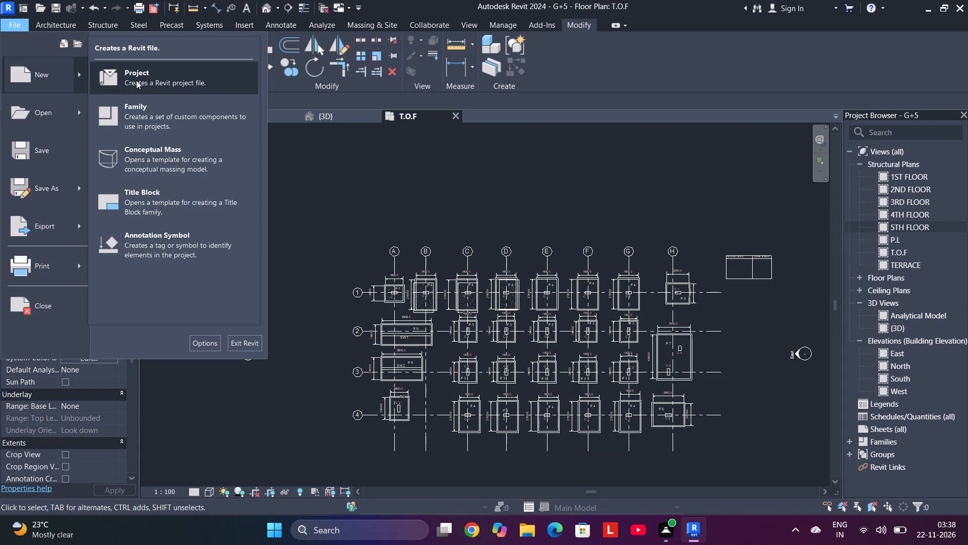
click(136, 80)
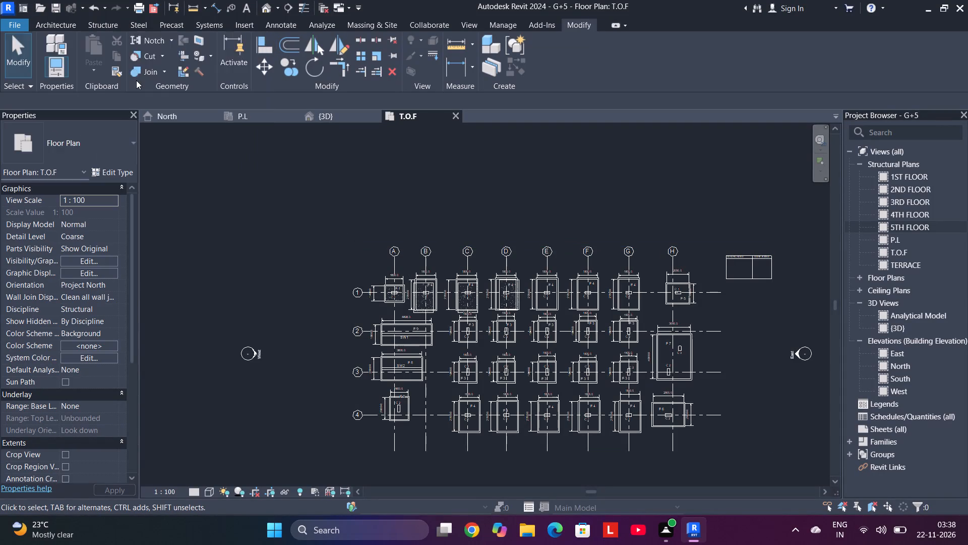
click(438, 232)
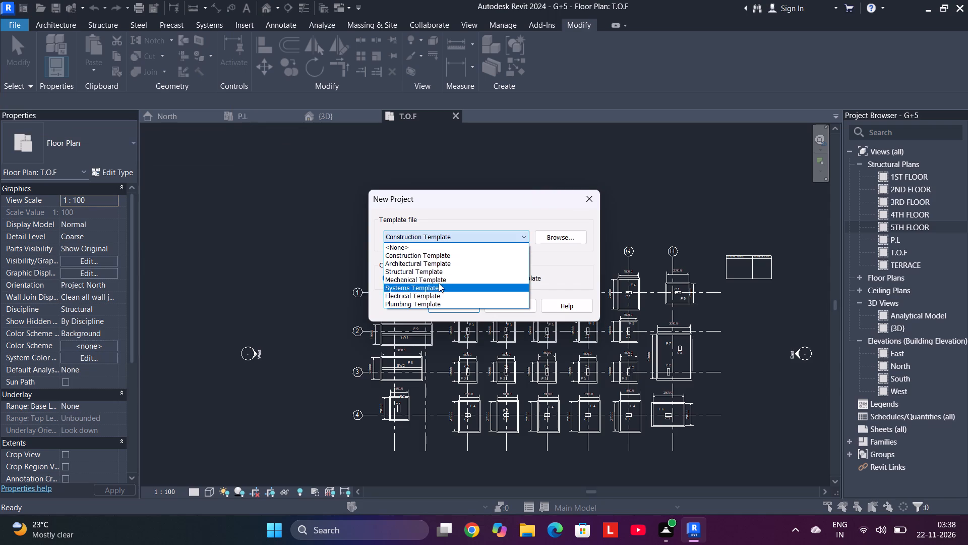
click(569, 237)
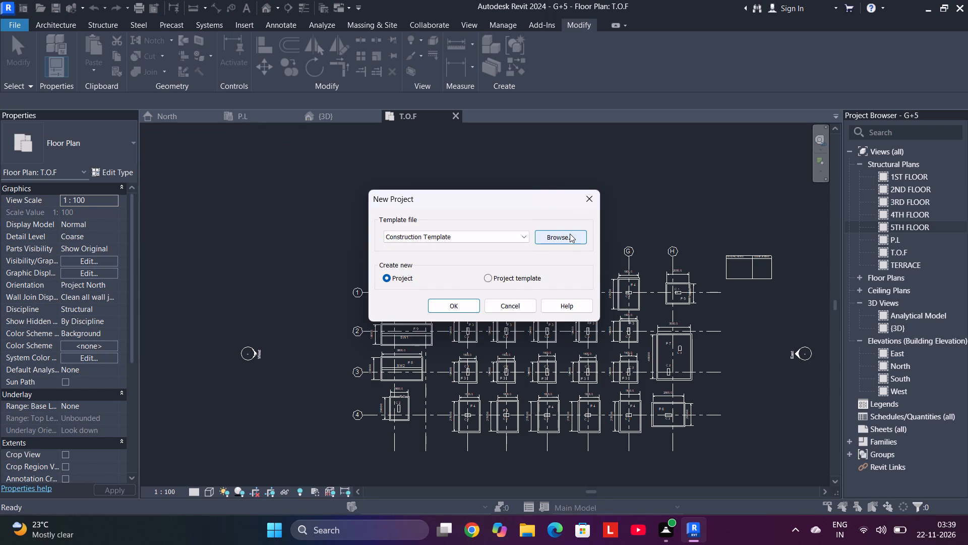
click(570, 234)
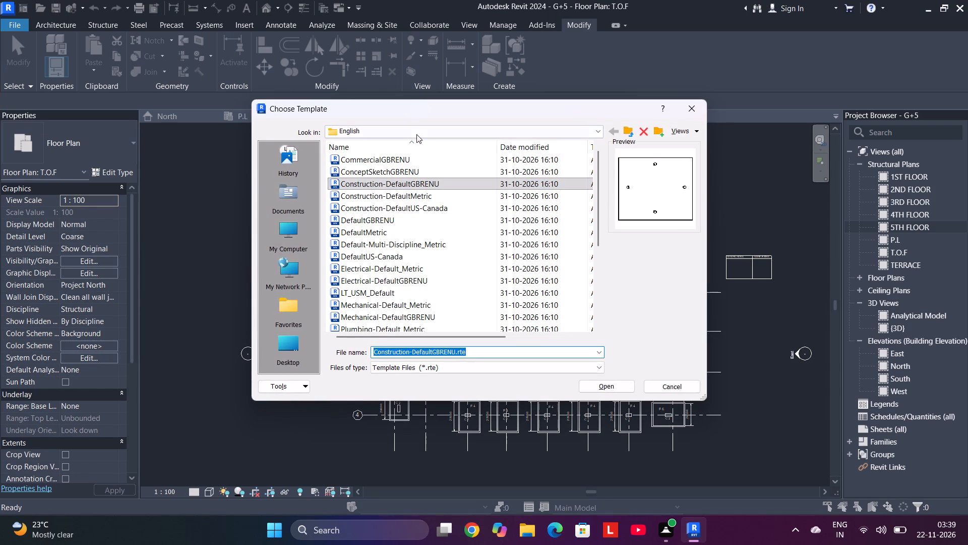
scroll(406, 295, down, 3)
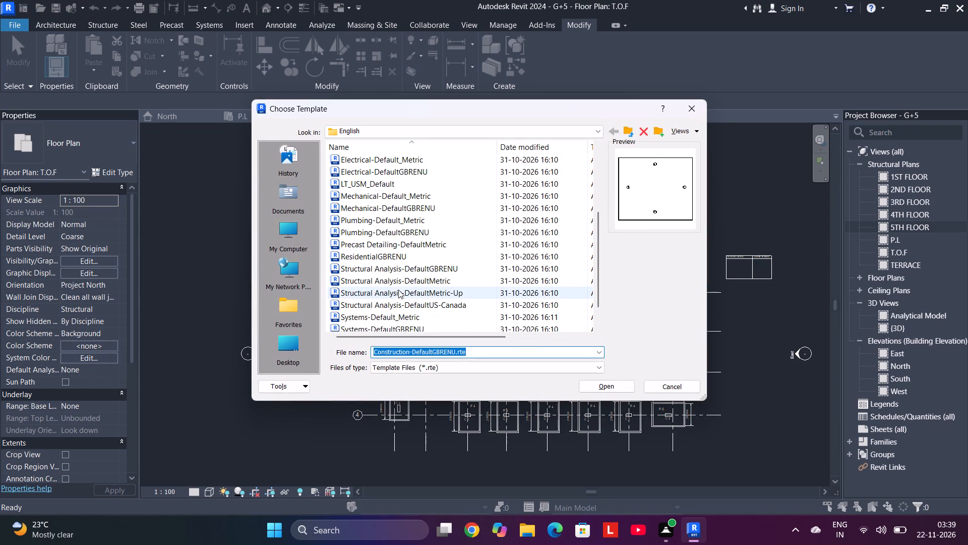
click(414, 280)
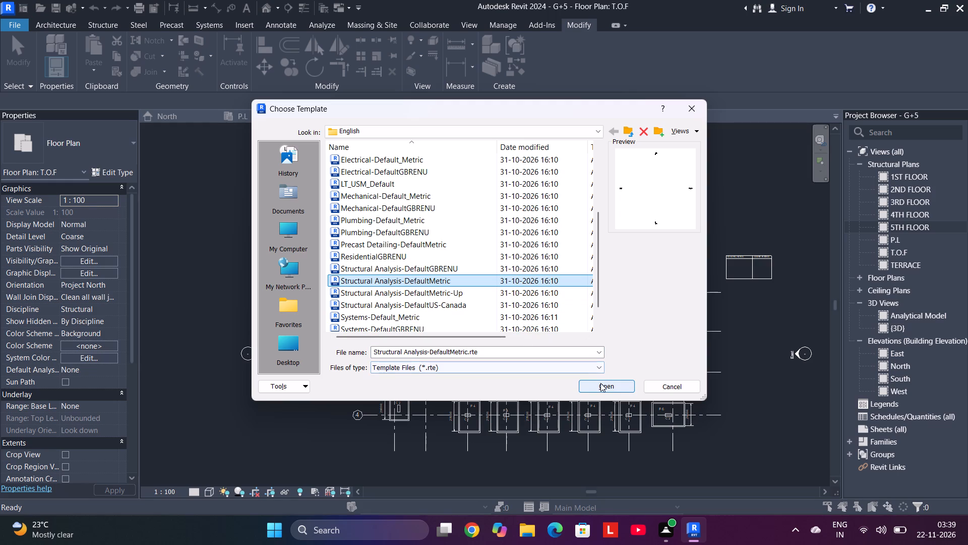
click(601, 384)
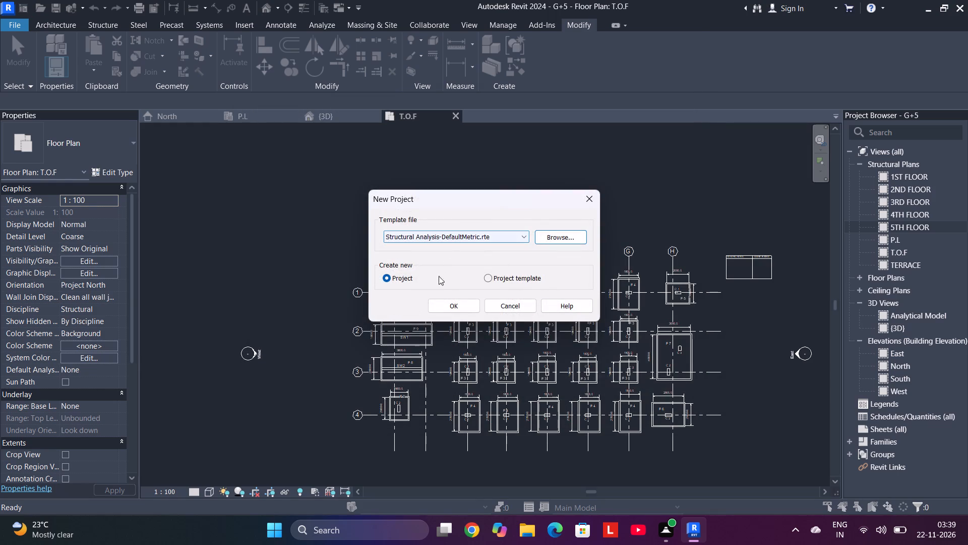
click(462, 303)
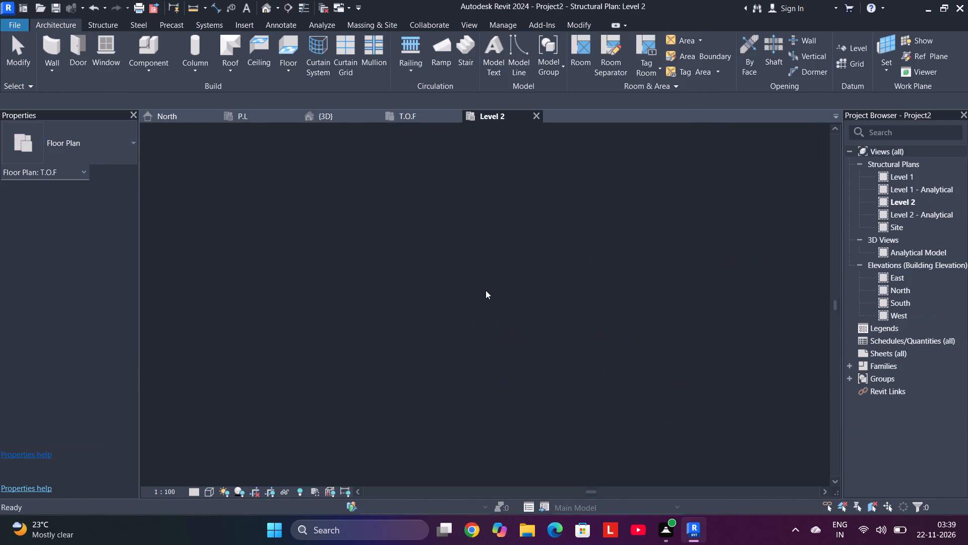
Close all open views of the G+5 project without saving its changes, keeping only the new project open.
click(454, 113)
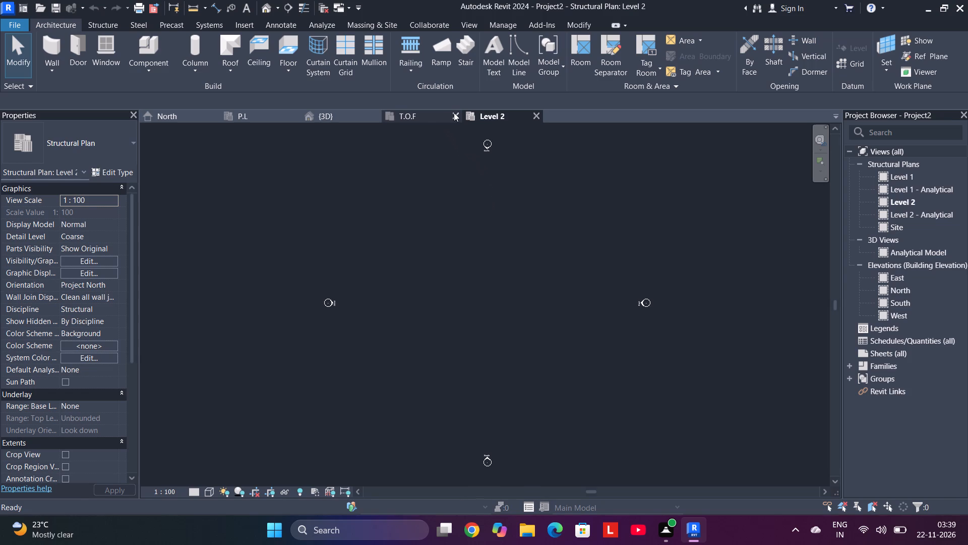
click(371, 114)
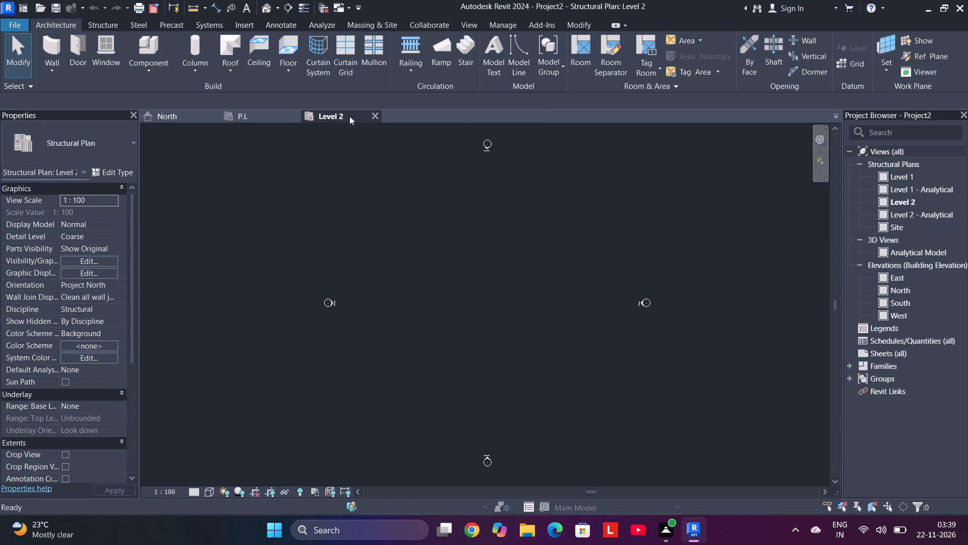
click(292, 113)
click(211, 113)
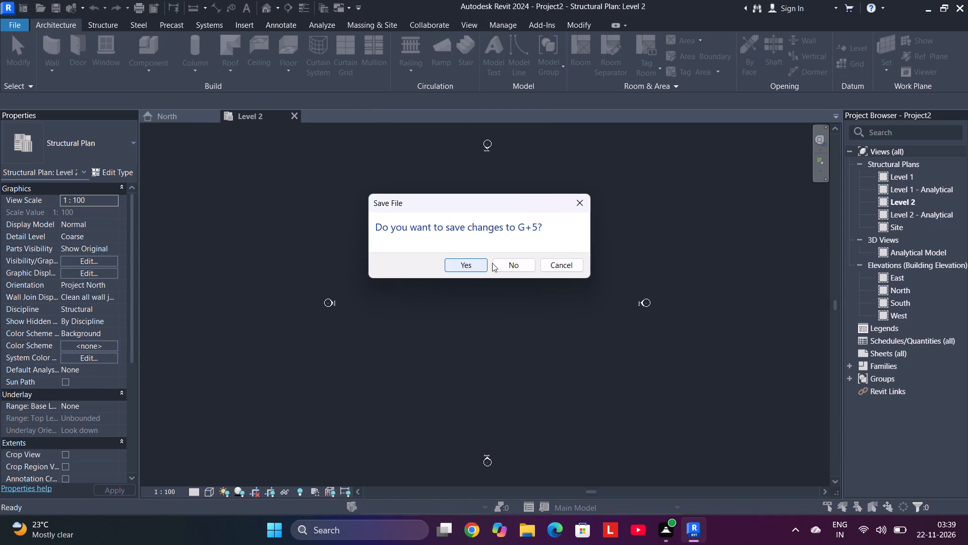
click(523, 263)
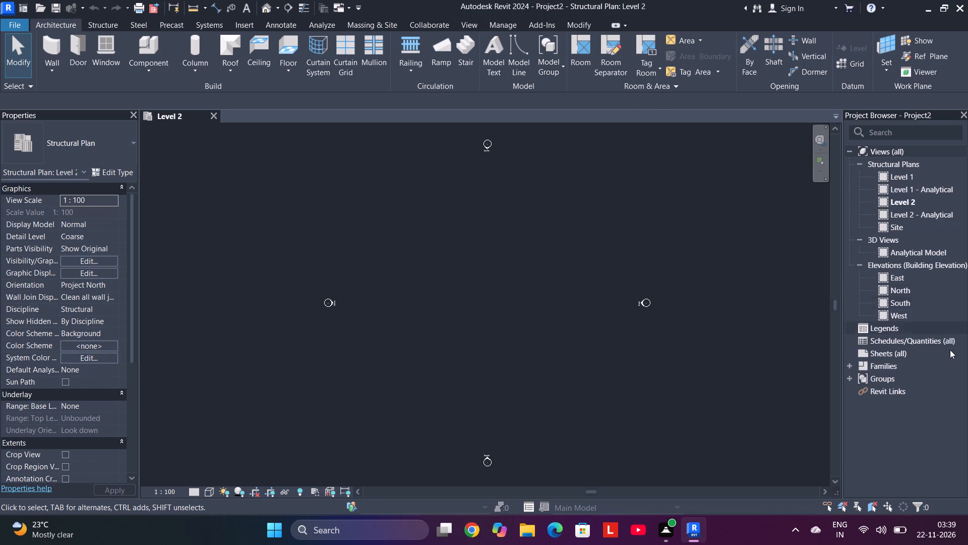
In the North elevation, set the elevation of Level 1 to -2000.
double_click(902, 288)
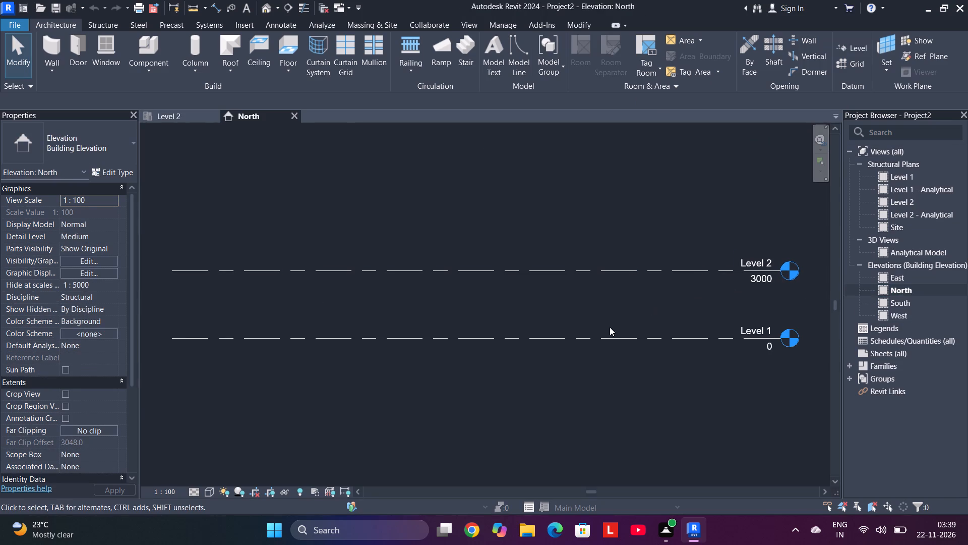
click(774, 351)
click(771, 347)
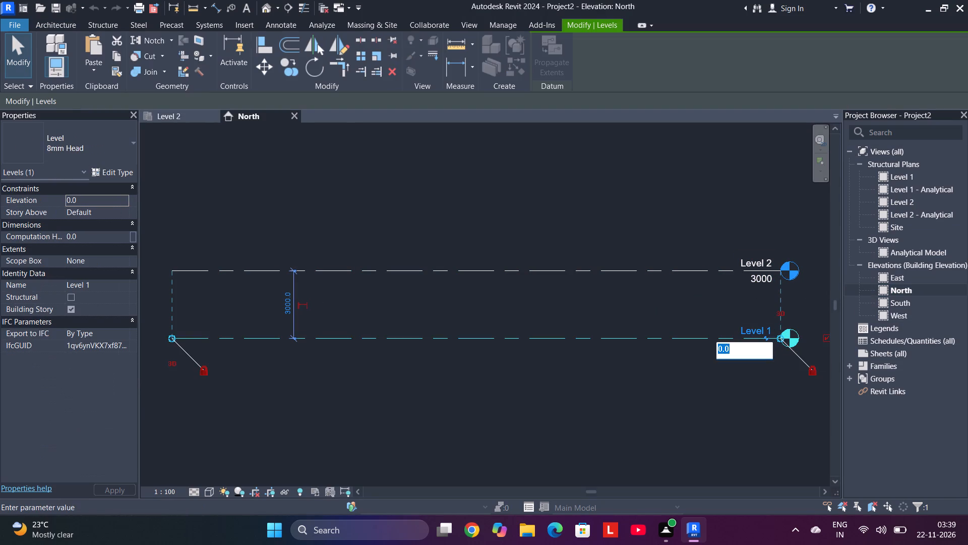
text(-200)
key(0)
key(Return)
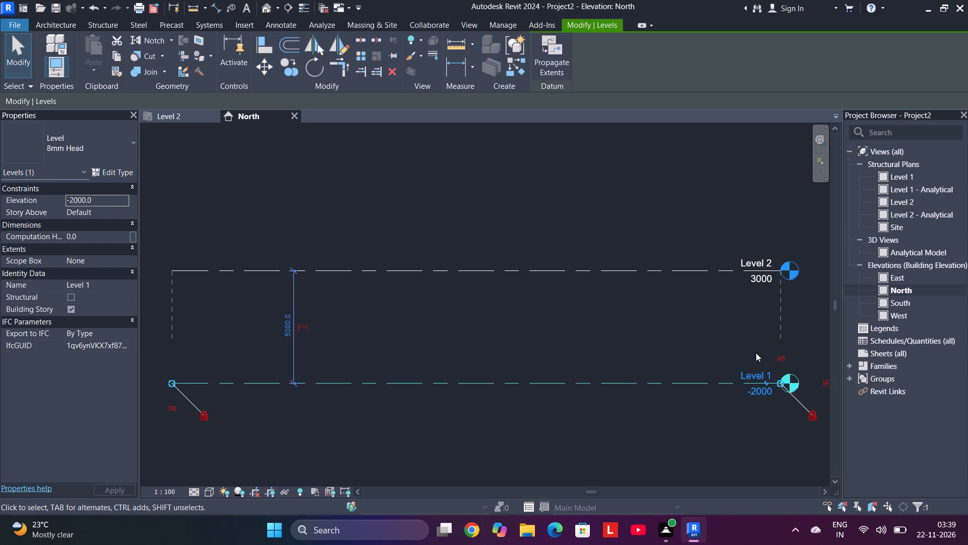
Set the elevation of Level 2 to 0.
scroll(754, 354, up, 1)
click(751, 350)
click(774, 268)
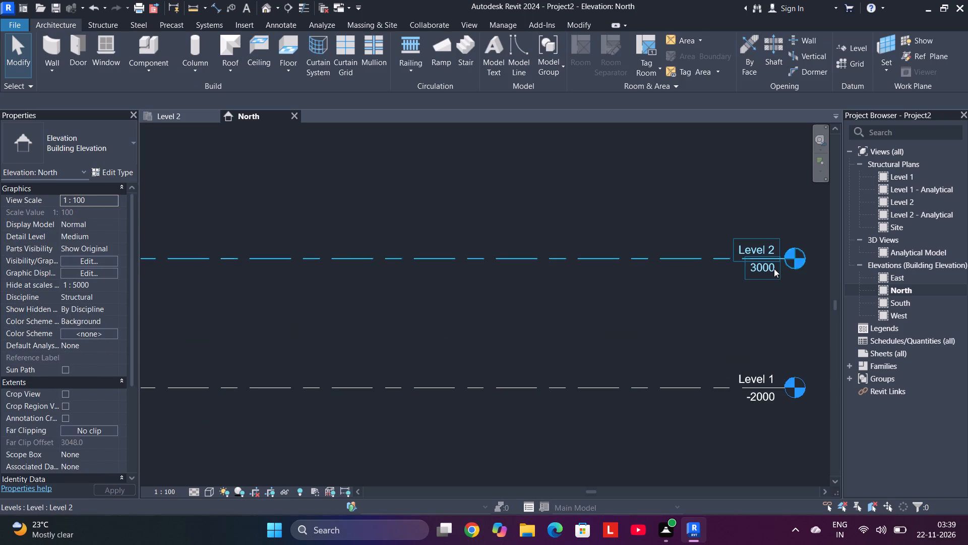
click(772, 268)
drag(769, 269, 645, 280)
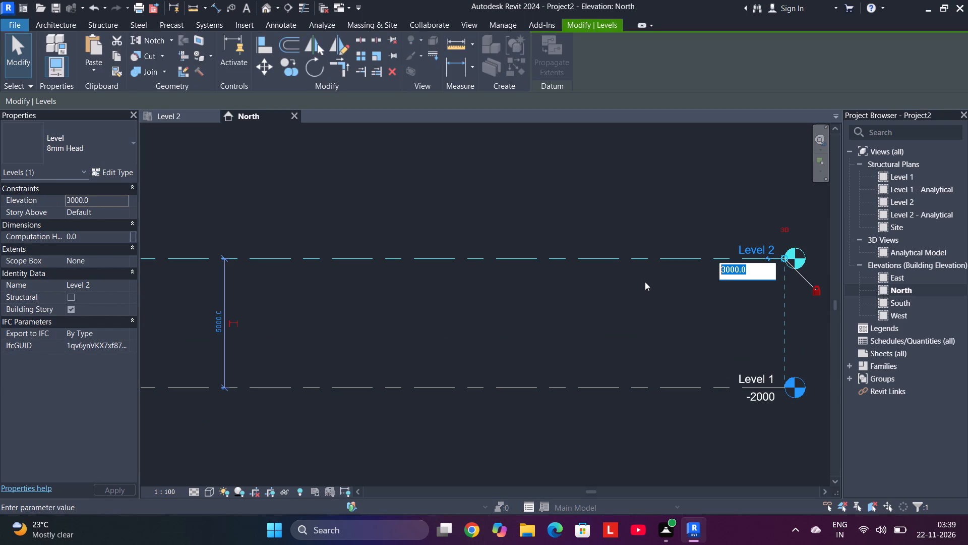
key(0)
key(Return)
click(645, 282)
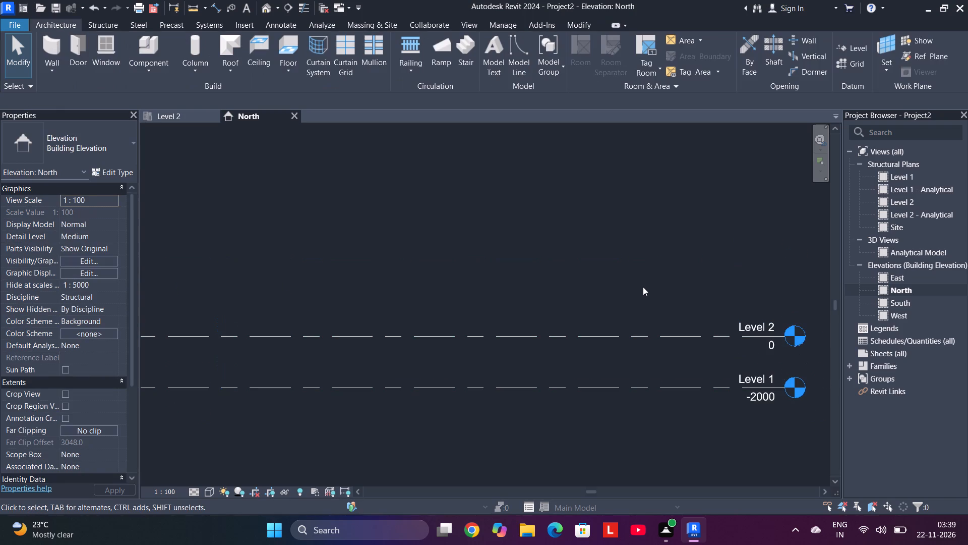
Draw a new level along the full length of Level 2 with an offset of 3000, placing it at elevation 3000.
scroll(638, 289, down, 3)
middle_drag(637, 290, 657, 318)
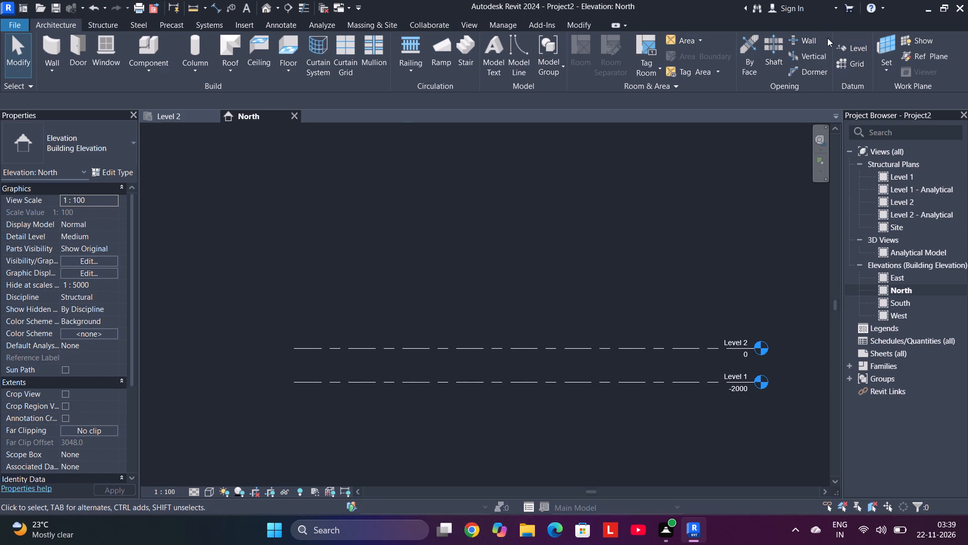
click(858, 49)
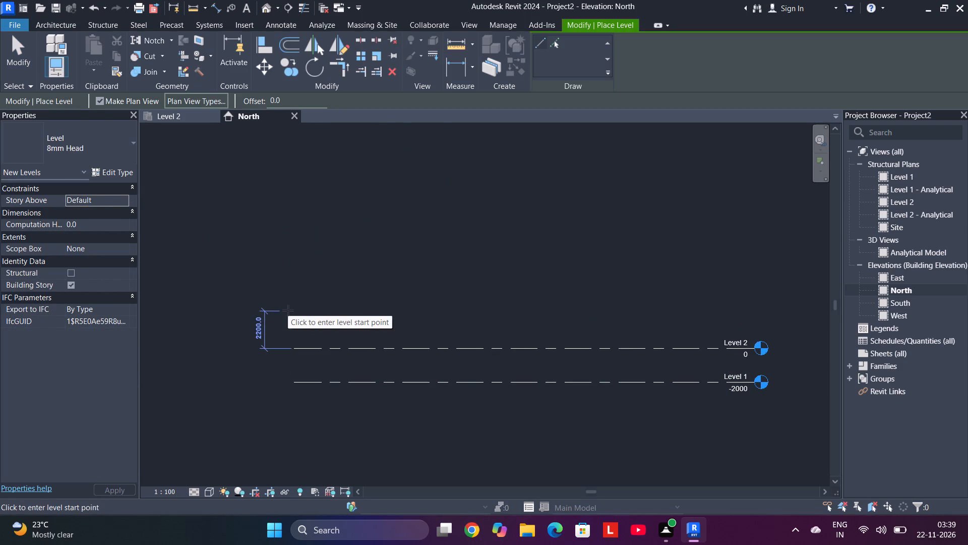
click(277, 96)
drag(295, 97, 246, 102)
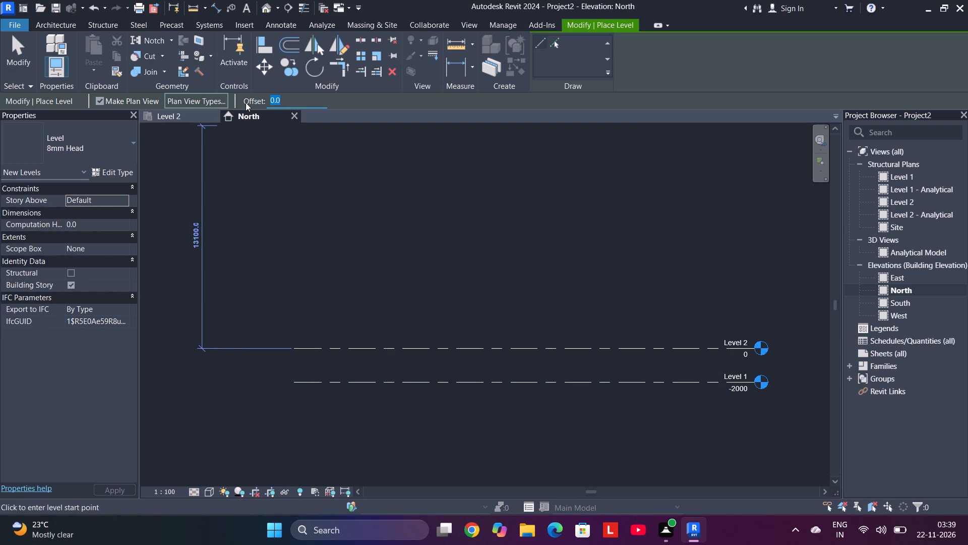
text(3000)
key(Return)
key(Return)
click(295, 347)
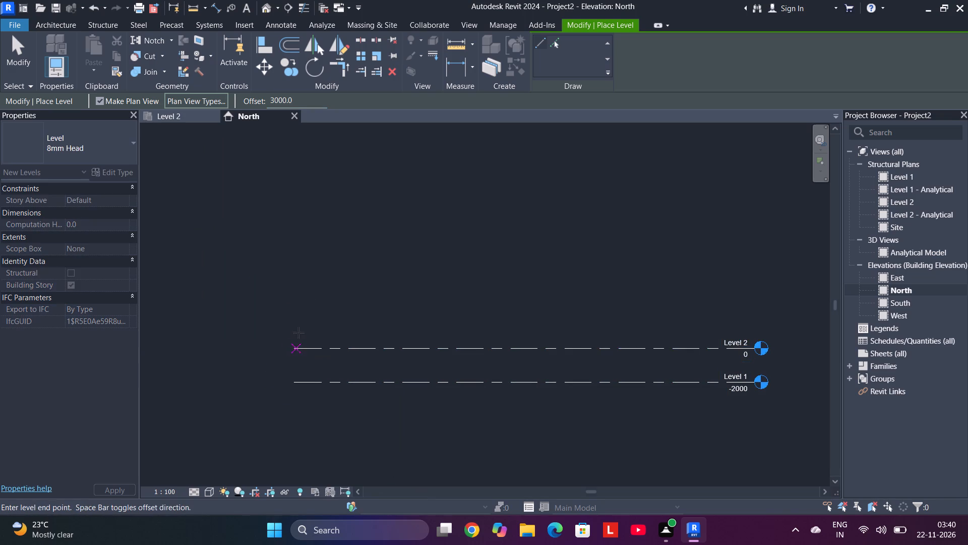
click(759, 323)
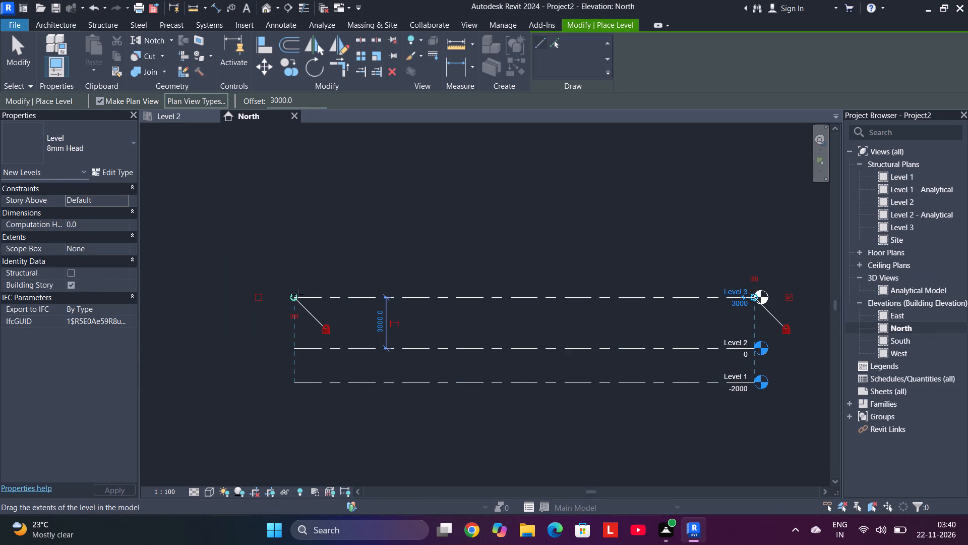
key(Escape)
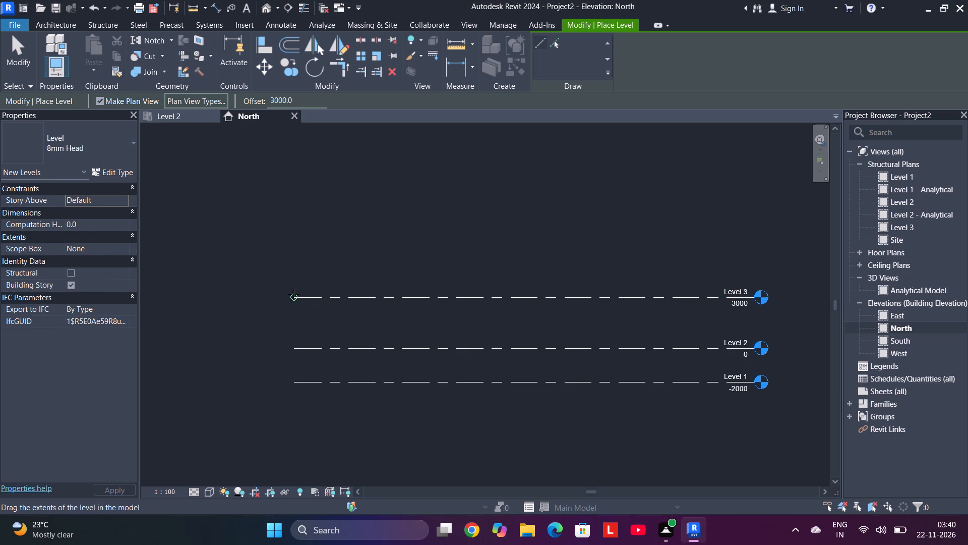
Add two more full-length levels with the 3000 offset, at elevations 6000 and 9000.
click(294, 297)
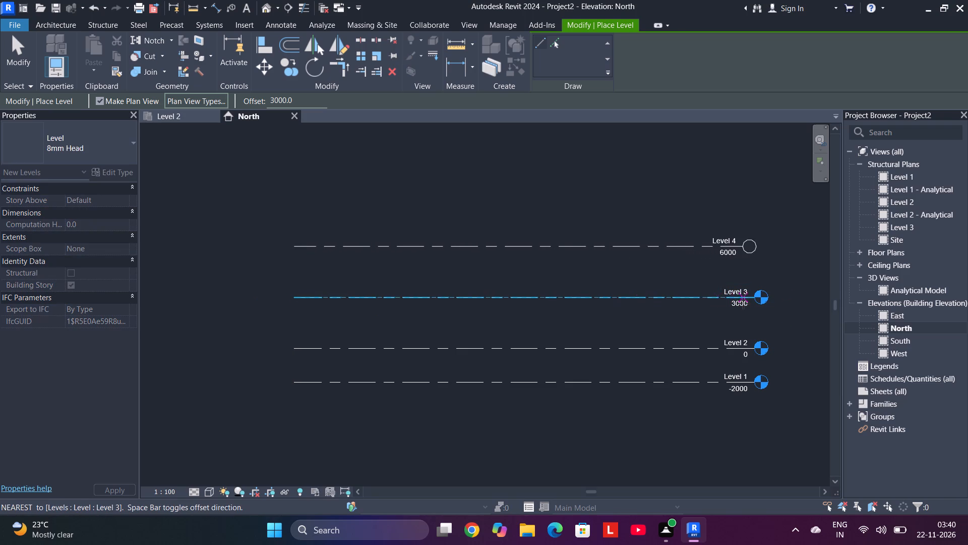
click(754, 303)
middle_drag(305, 257, 307, 308)
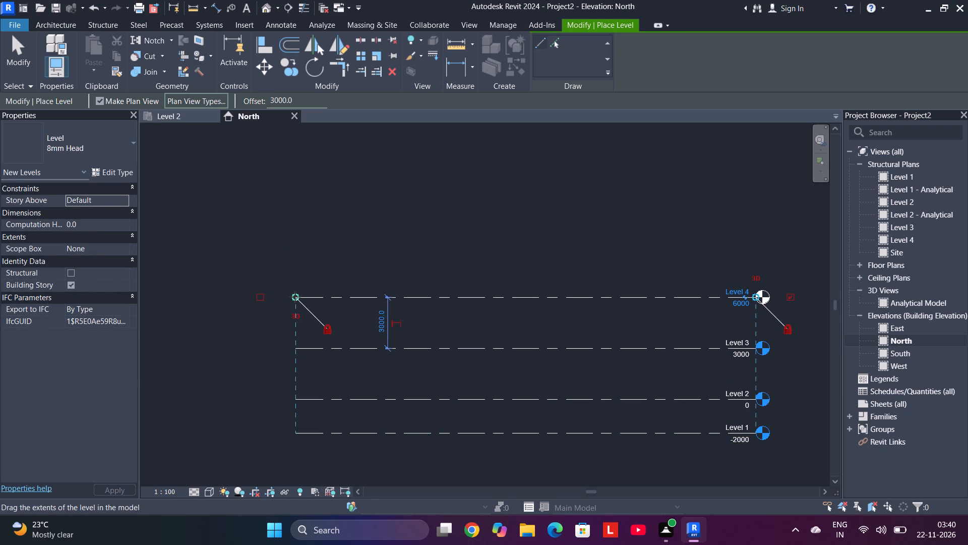
key(Escape)
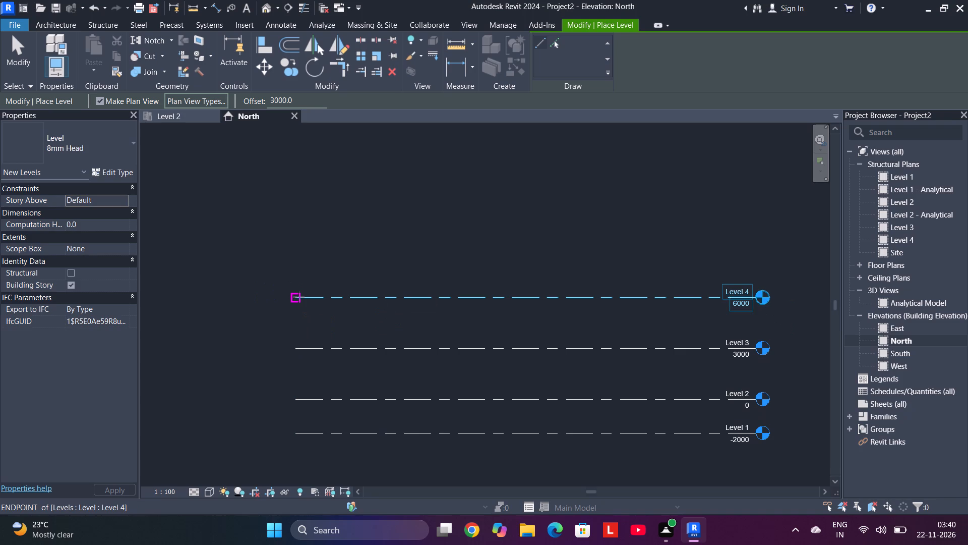
click(298, 297)
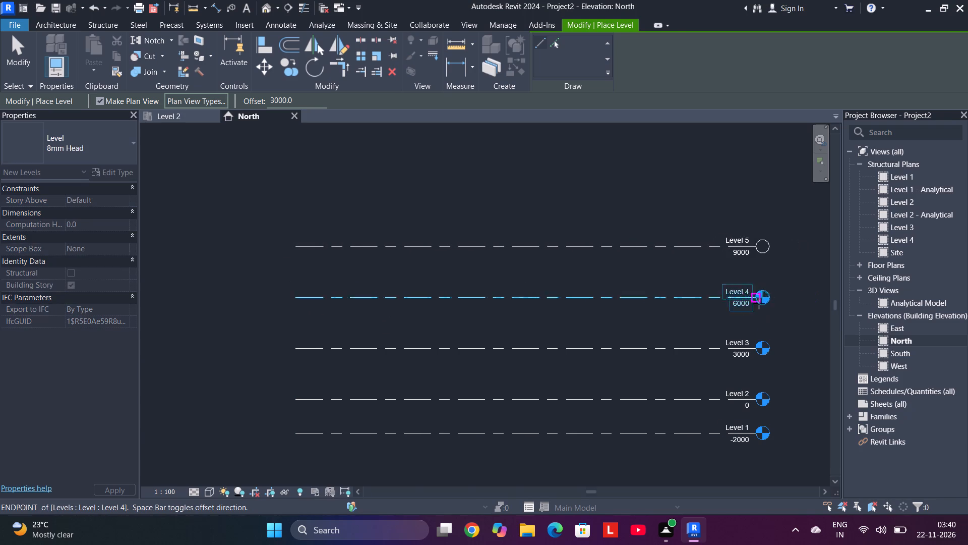
click(752, 304)
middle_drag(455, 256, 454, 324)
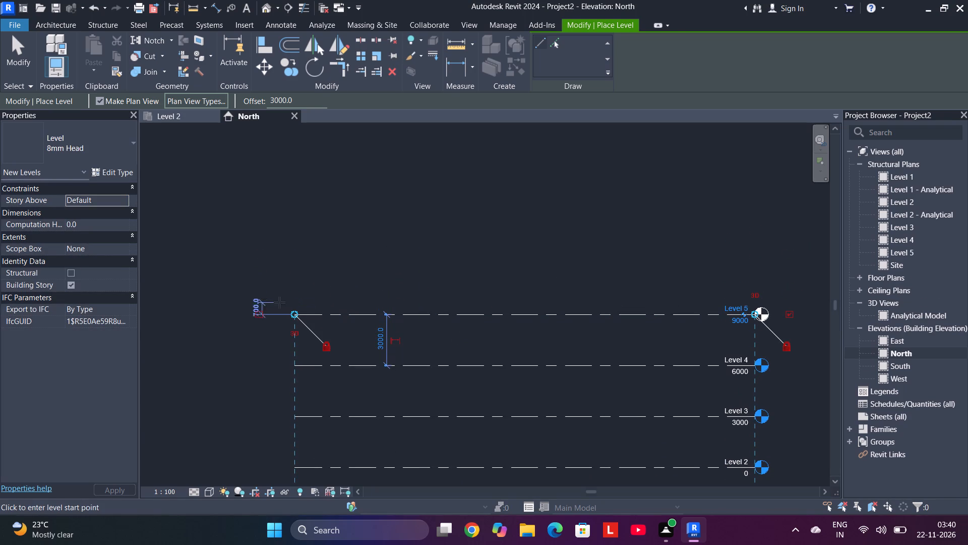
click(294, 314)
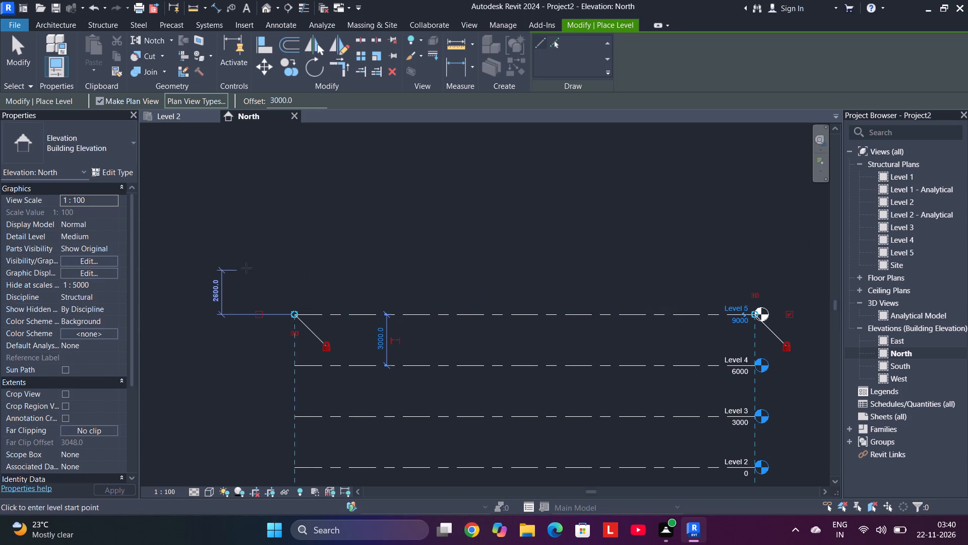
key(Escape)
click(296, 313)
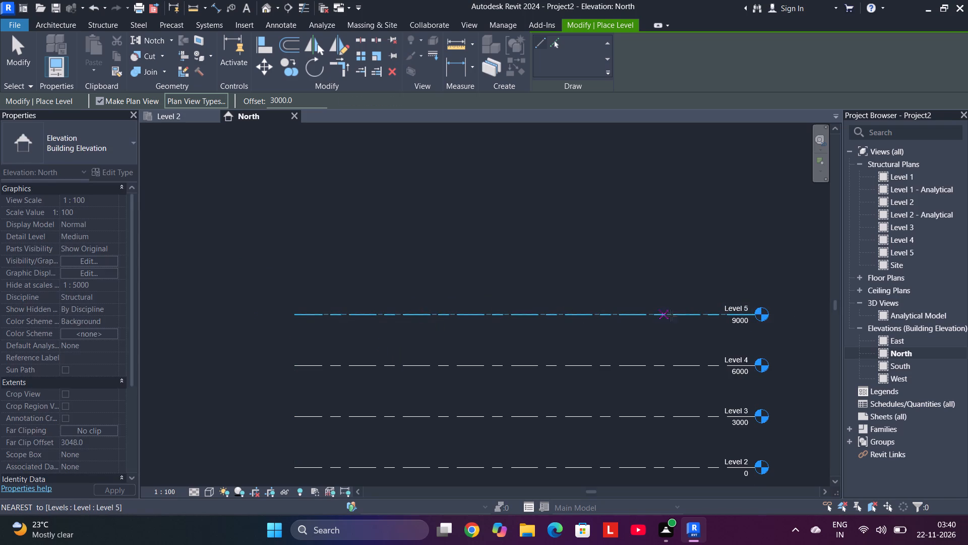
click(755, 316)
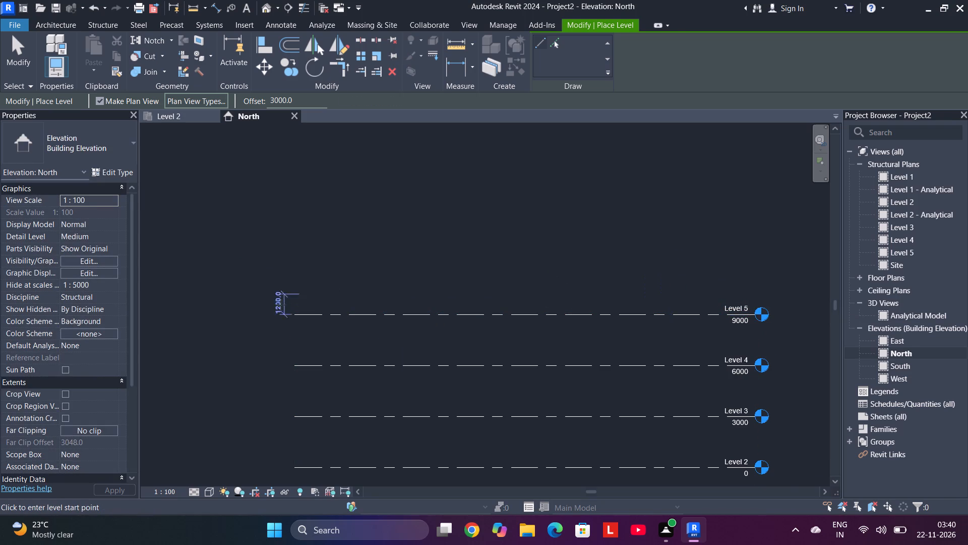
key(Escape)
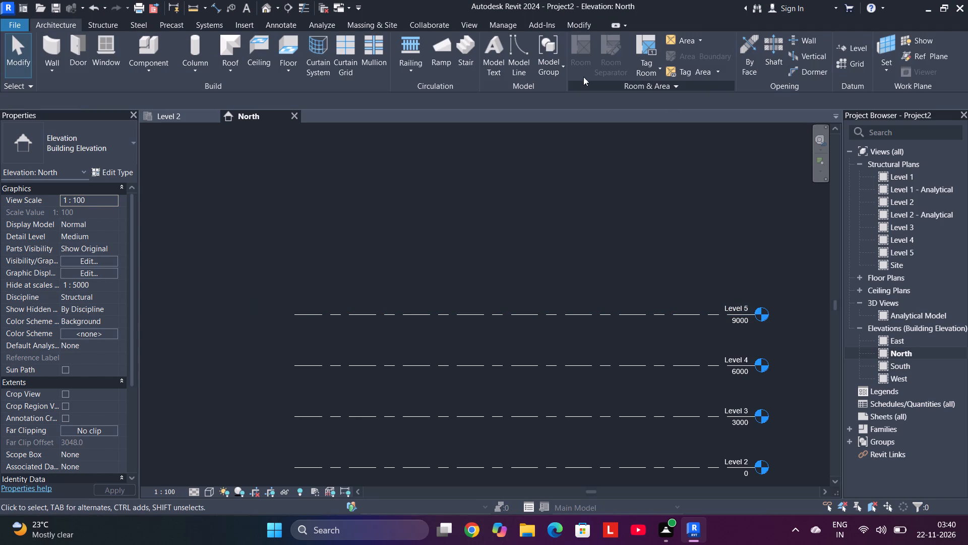
Add two more full-length levels above Level 5 with an offset of 3000, at elevations 12000 and 15000.
click(851, 43)
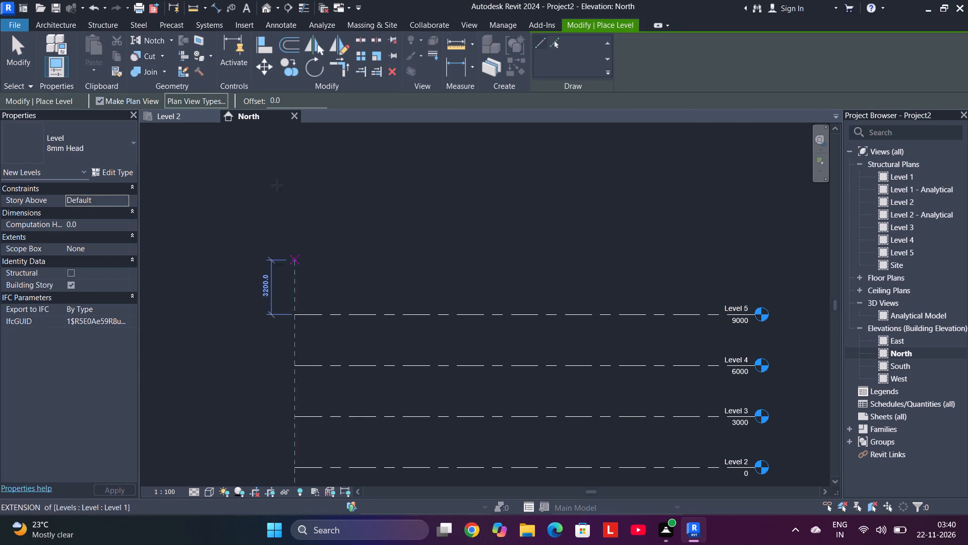
drag(291, 96, 246, 102)
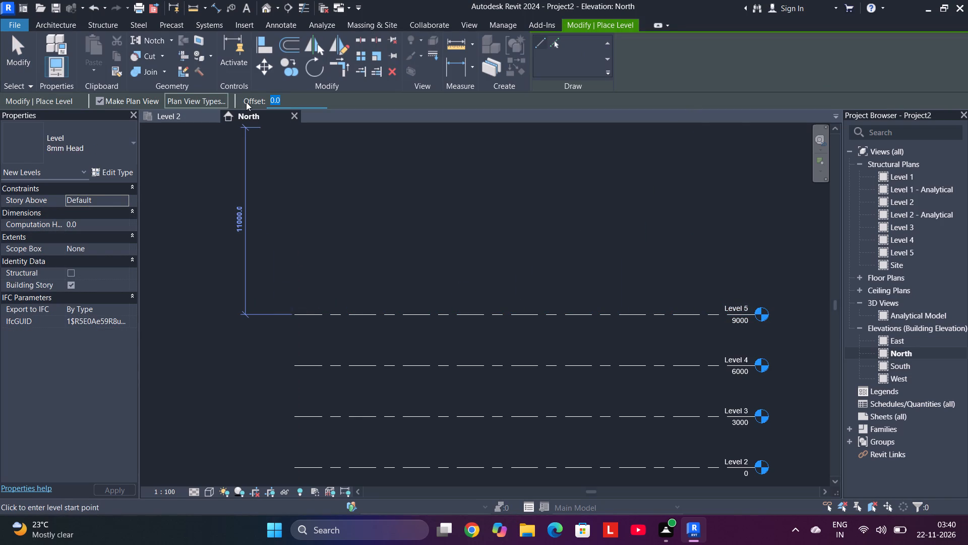
text(3000)
key(Return)
click(289, 314)
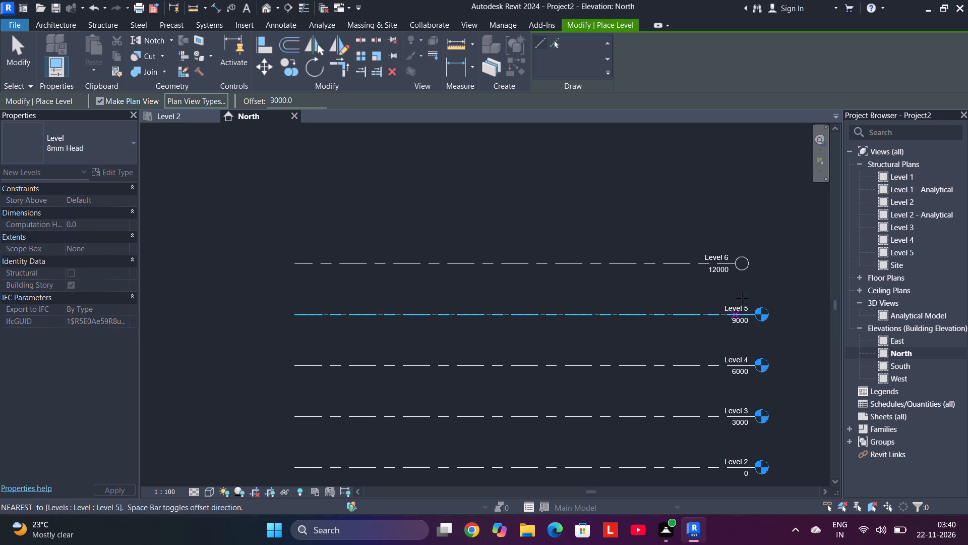
click(755, 301)
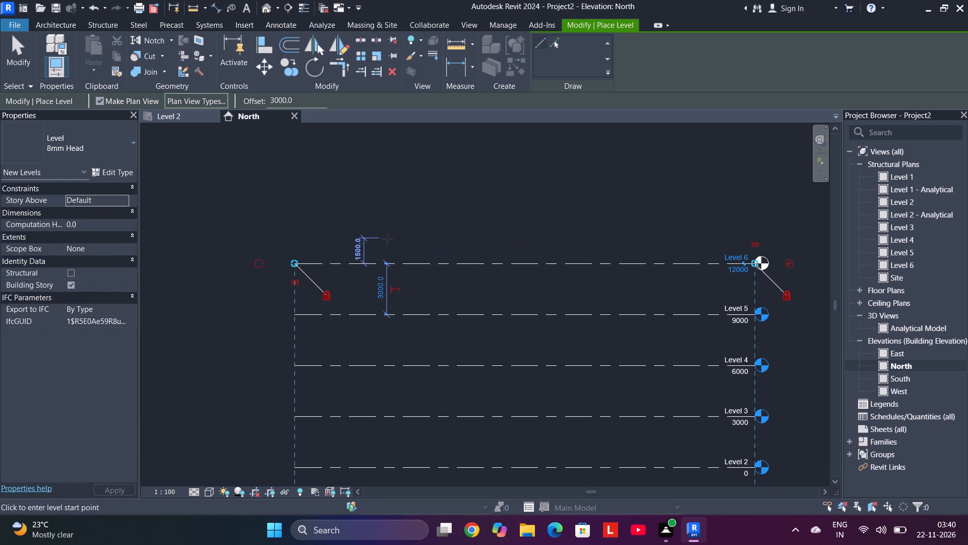
key(Escape)
click(297, 262)
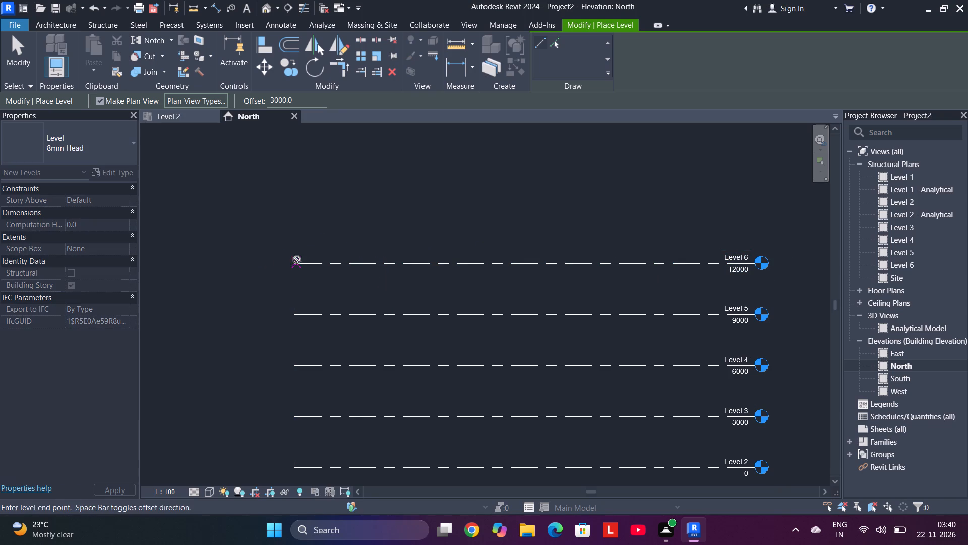
click(754, 255)
key(Escape)
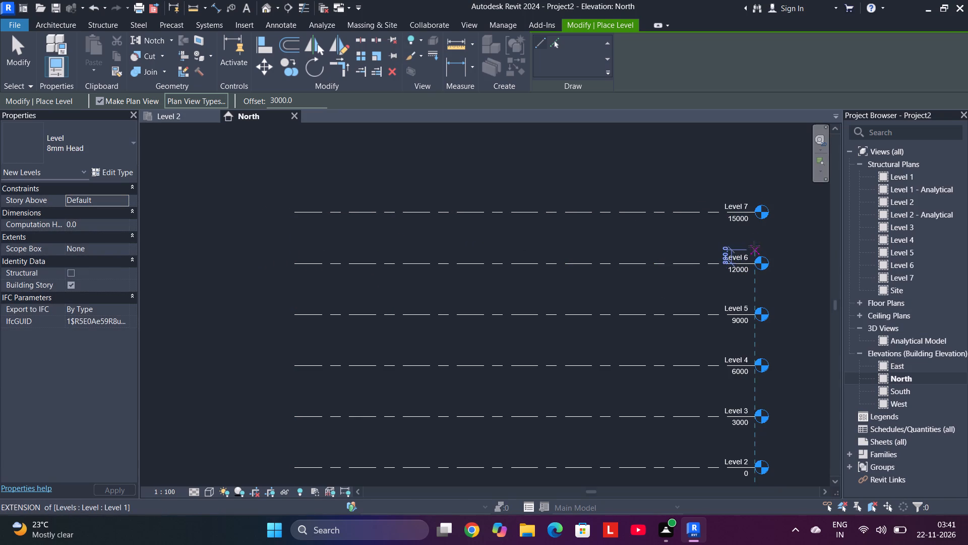
key(Escape)
Rename Level 1, at elevation -2000, as T.O.F.
middle_drag(772, 323, 549, 228)
scroll(522, 399, up, 8)
click(518, 400)
double_click(526, 402)
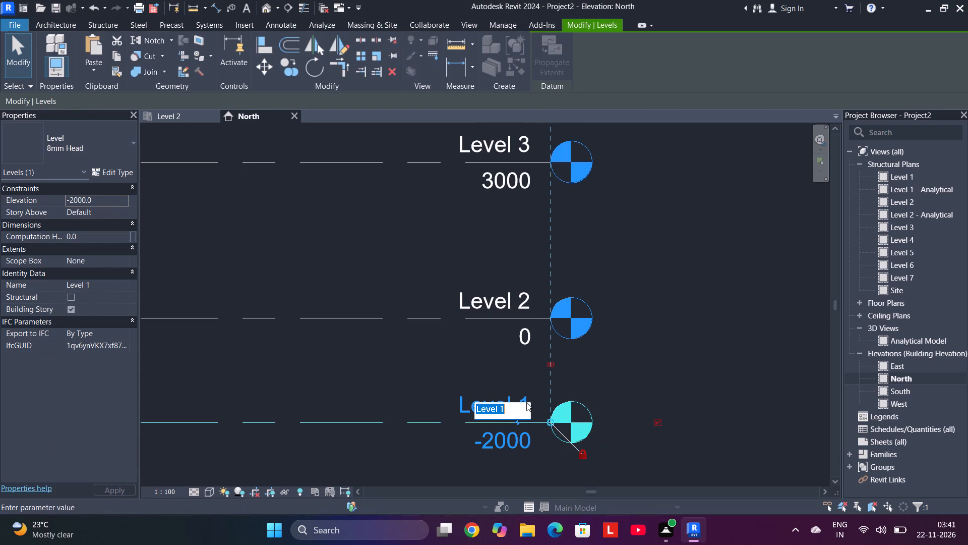
key(BackSpace)
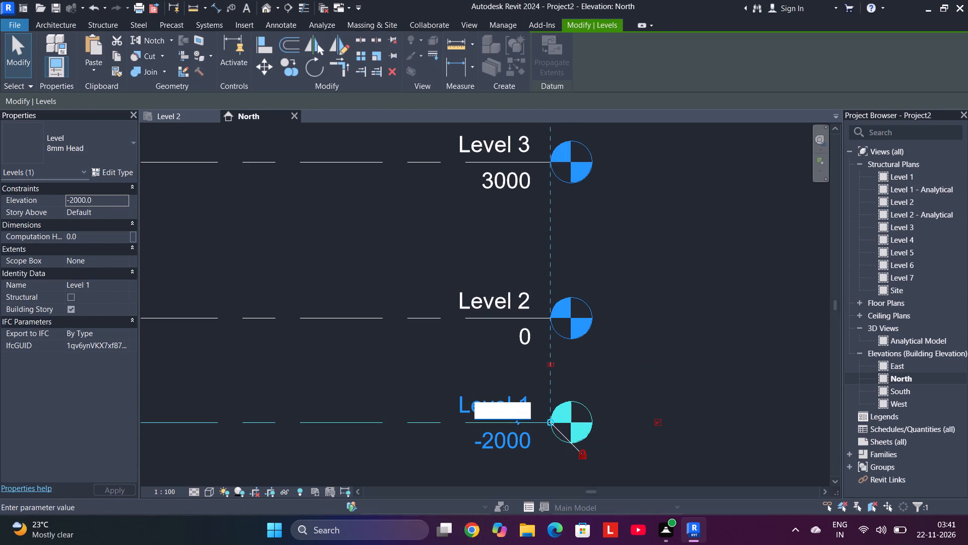
text(T.O)
text(.F)
click(501, 295)
Rename Level 2, at elevation 0, as P.L.
double_click(515, 299)
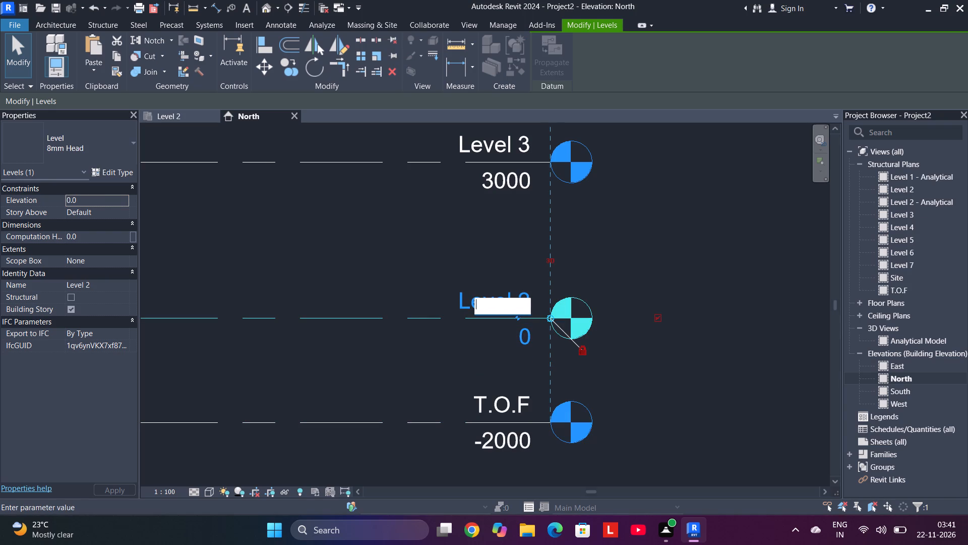
text(P.L)
key(Return)
Rename Level 3, at elevation 3000, as 1S FLOOR.
middle_drag(484, 239, 501, 371)
double_click(518, 275)
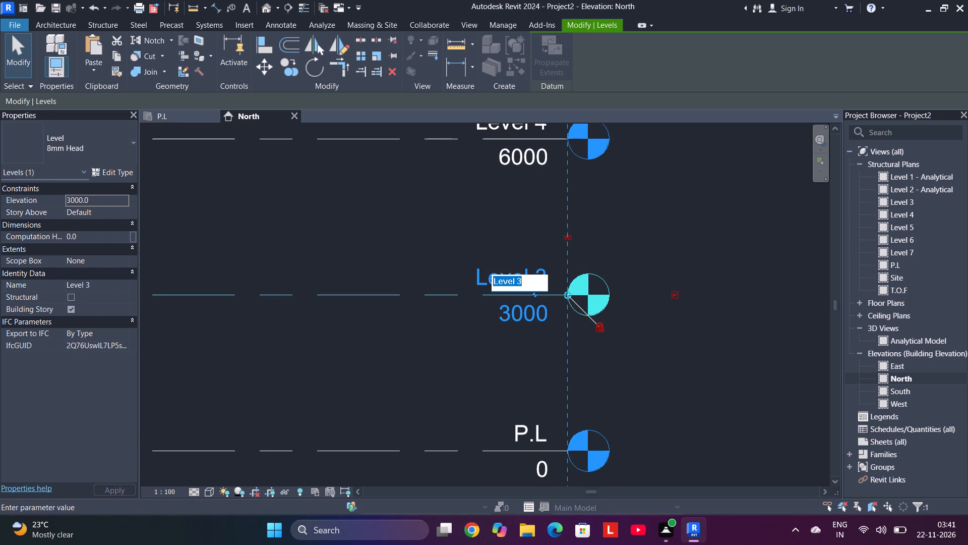
key(BackSpace)
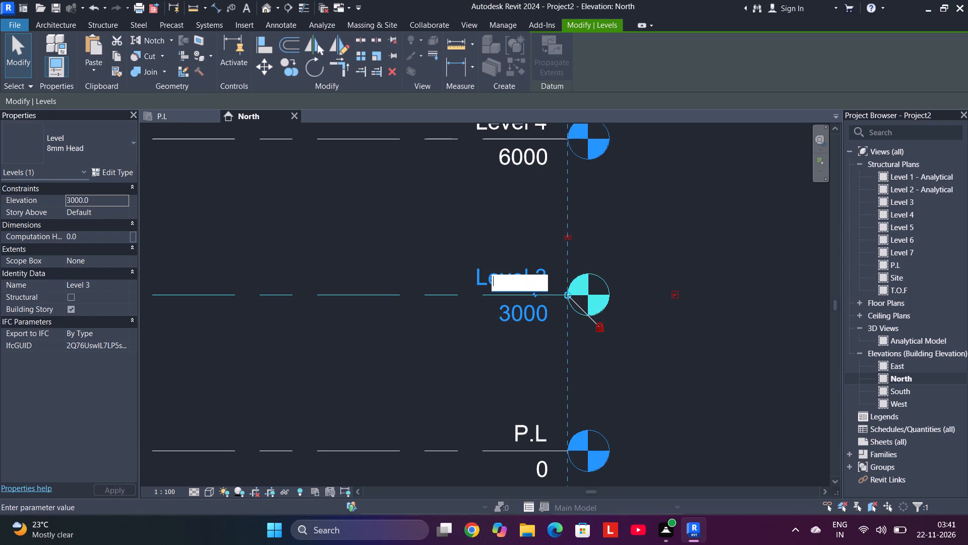
text(1S)
key(space)
text(T)
key(BackSpace)
text(FLOOR)
click(506, 220)
Rename Level 4, at elevation 6000, as 2ND FLOOR.
middle_drag(507, 221, 528, 318)
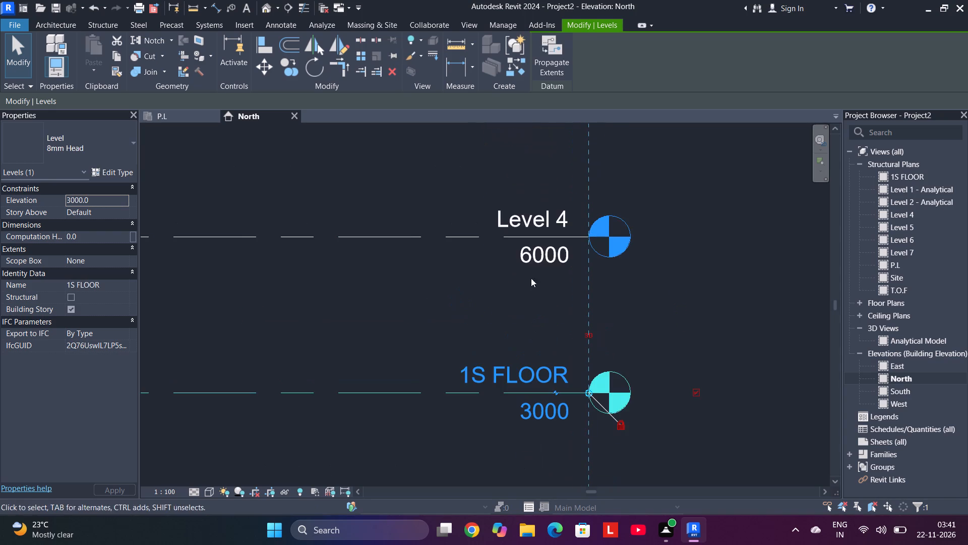
double_click(538, 215)
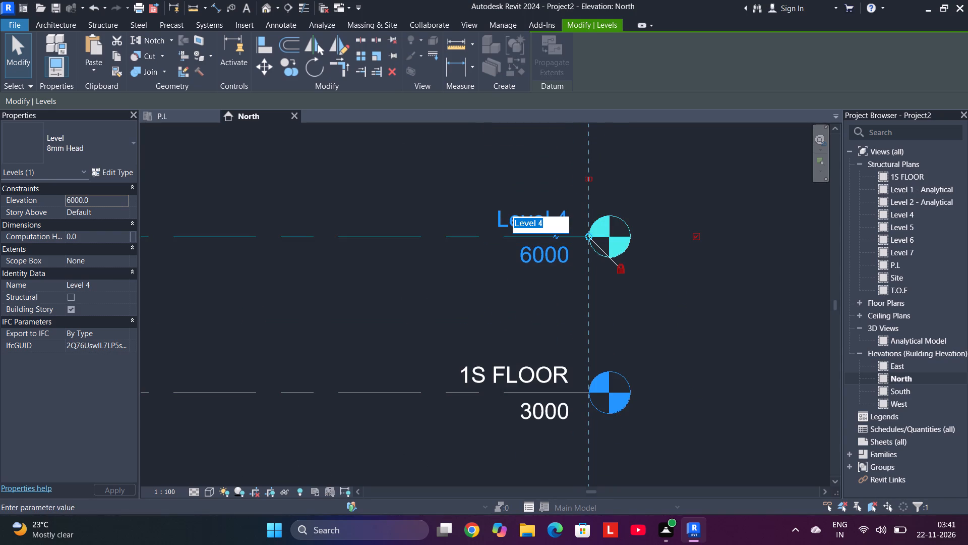
key(BackSpace)
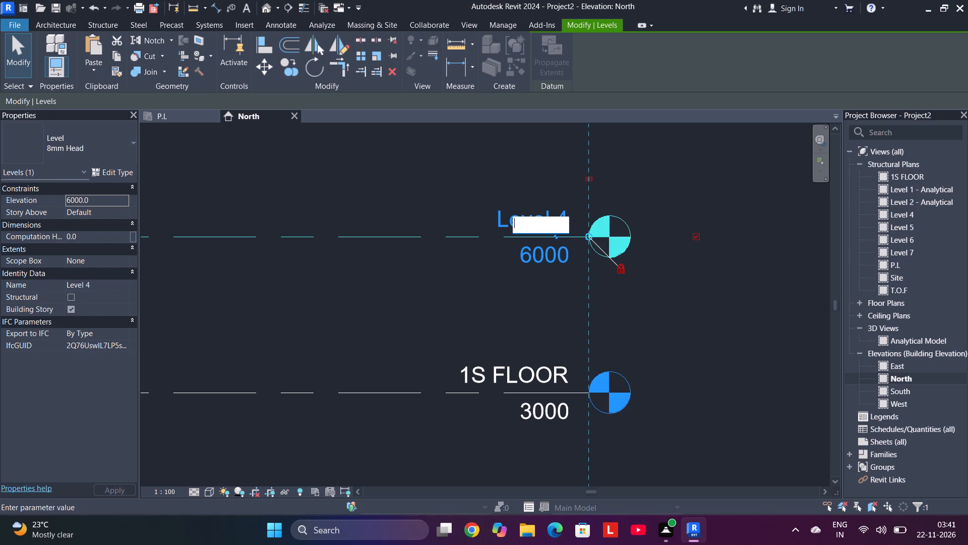
key(Down)
text(ND FLOOR)
click(523, 228)
key(Left)
key(Left)
key(Left)
key(Down)
key(Left)
key(2)
click(559, 369)
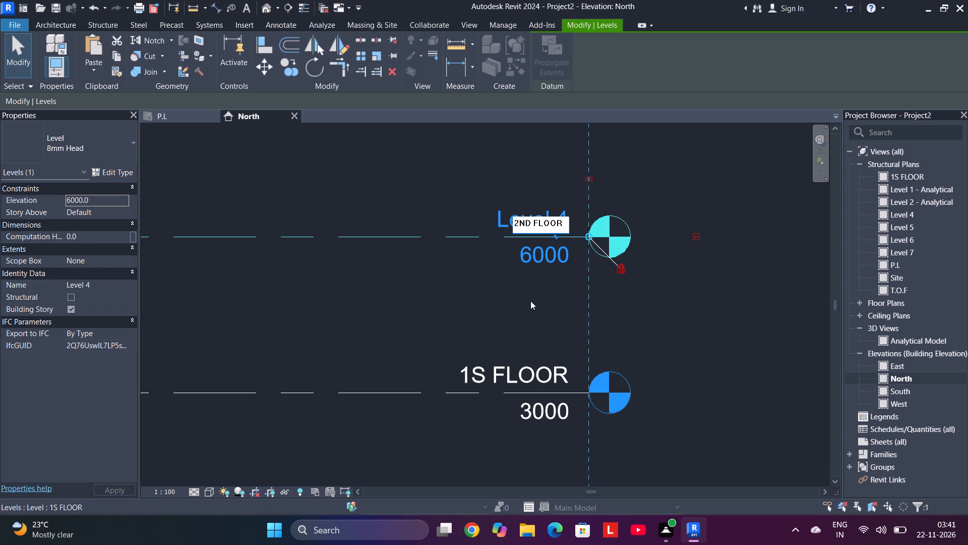
click(530, 301)
Correct the name of the level at elevation 3000 to 1ST FLOOR.
double_click(520, 370)
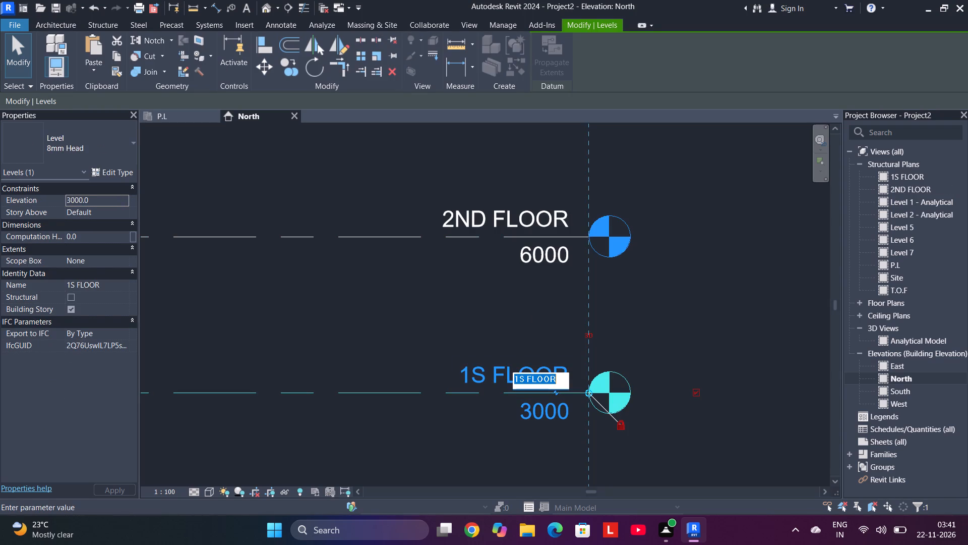
click(524, 380)
key(t)
click(521, 310)
Rename Level 5, at elevation 9000, as 3RD FLOOR.
middle_drag(520, 310, 523, 318)
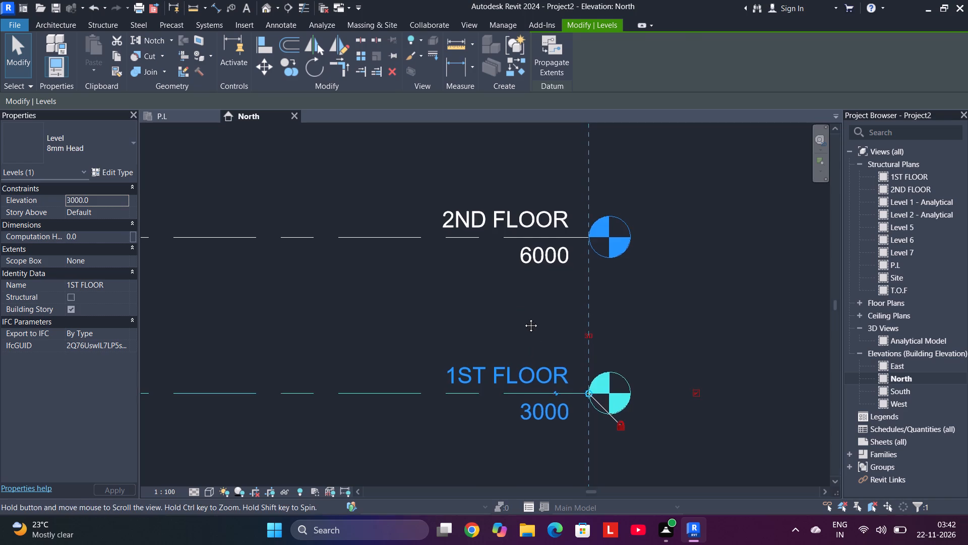
middle_drag(523, 318, 562, 508)
double_click(578, 256)
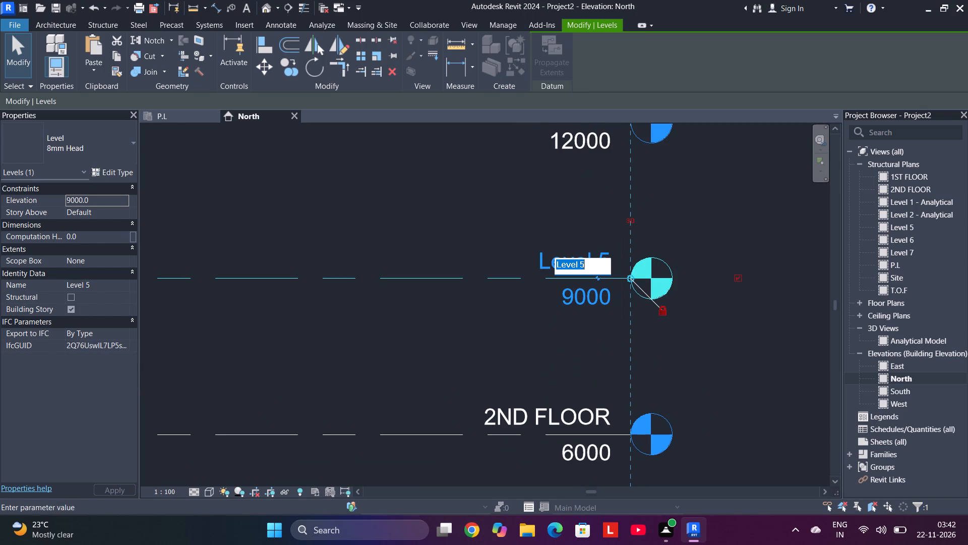
drag(589, 262, 498, 268)
text(3RD FLOOR)
scroll(498, 269, up, 1)
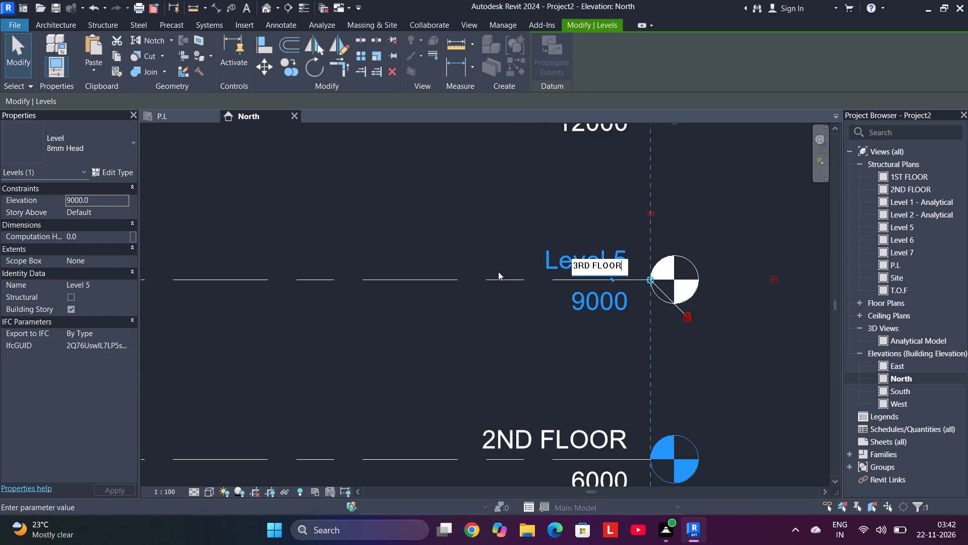
click(489, 216)
Rename Level 6, at elevation 12000, as 4TH FLOOR.
middle_drag(503, 212, 549, 429)
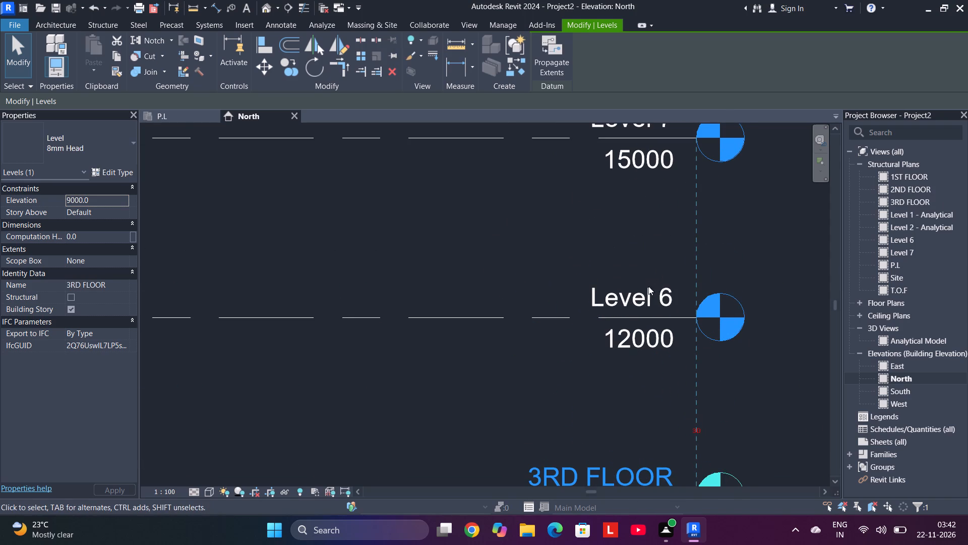
double_click(646, 290)
drag(658, 300, 582, 304)
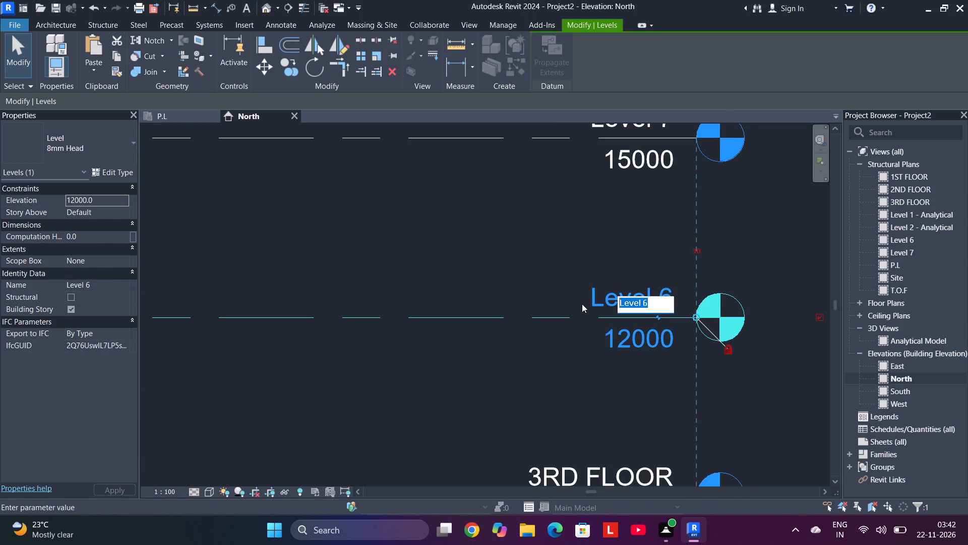
text(4RT)
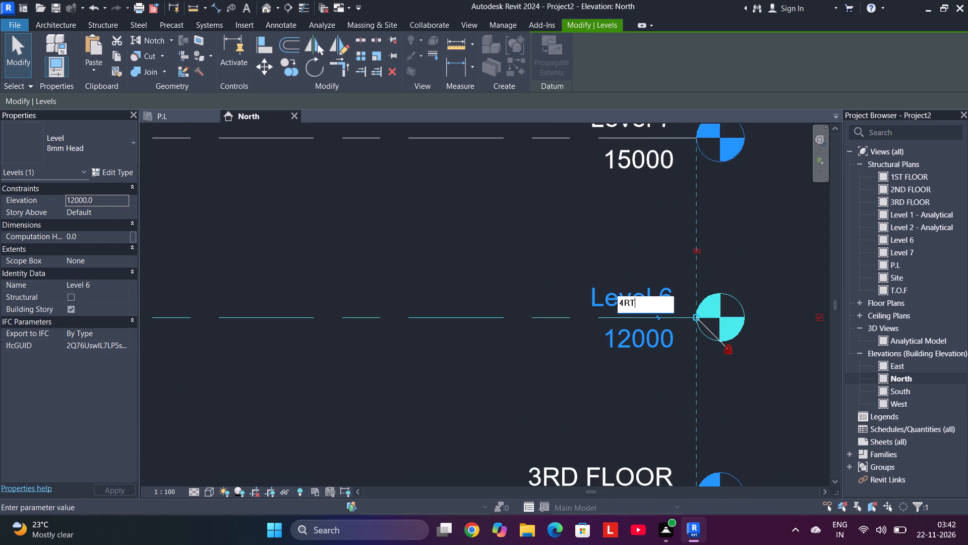
key(space)
key(BackSpace)
key(BackSpace)
key(BackSpace)
text(TH)
key(space)
text(FLOOR)
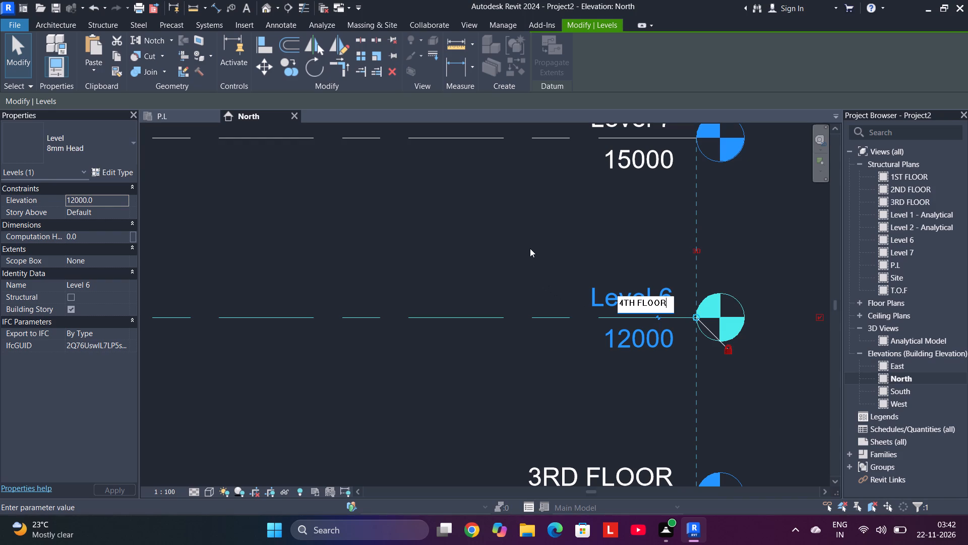
click(530, 246)
Rename Level 7, at elevation 15000, as 5TH FLOOR.
middle_drag(533, 242, 534, 288)
middle_drag(537, 256, 525, 350)
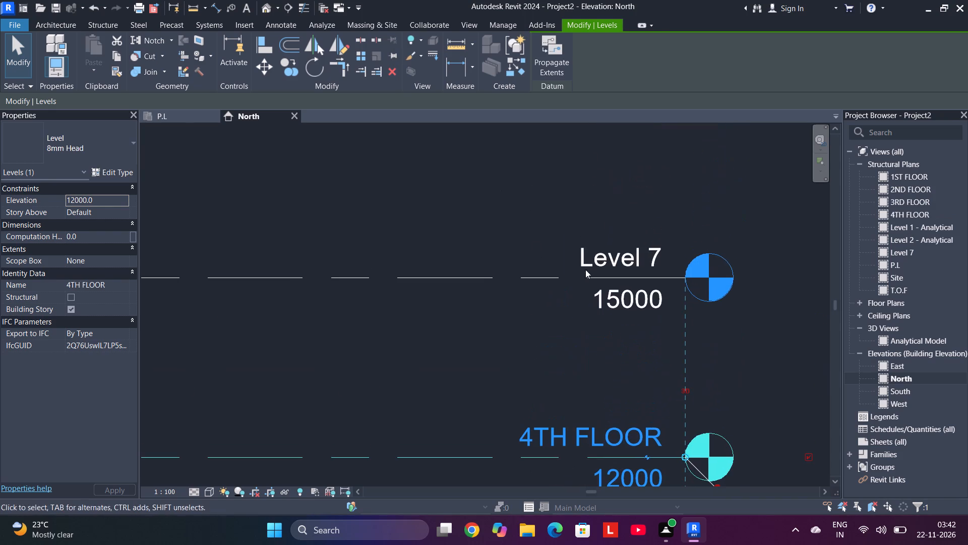
click(611, 245)
double_click(611, 245)
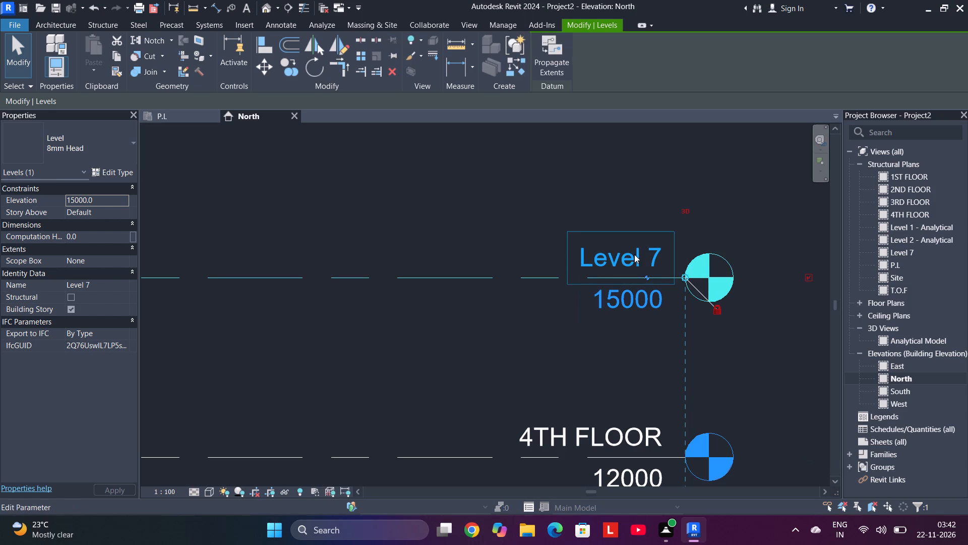
click(634, 254)
drag(640, 260, 602, 267)
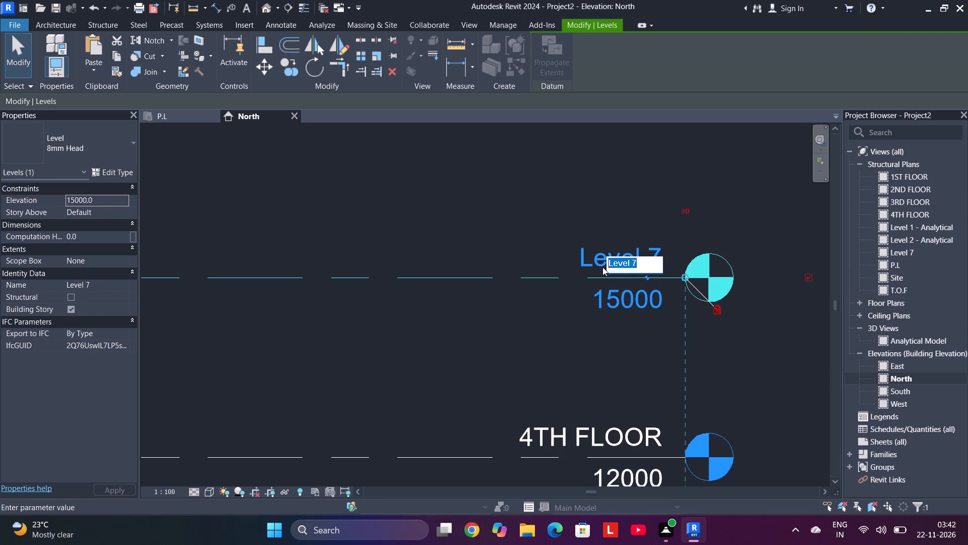
key(5)
text(TH)
key(space)
text(FLOO)
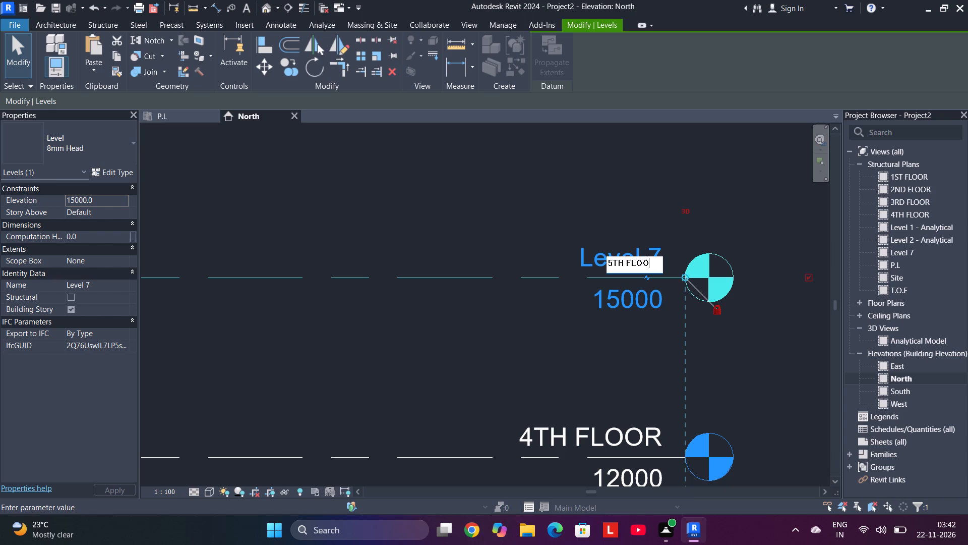
key(r)
click(534, 187)
Close the P.L view and open the T.O.F structural plan.
scroll(535, 187, down, 5)
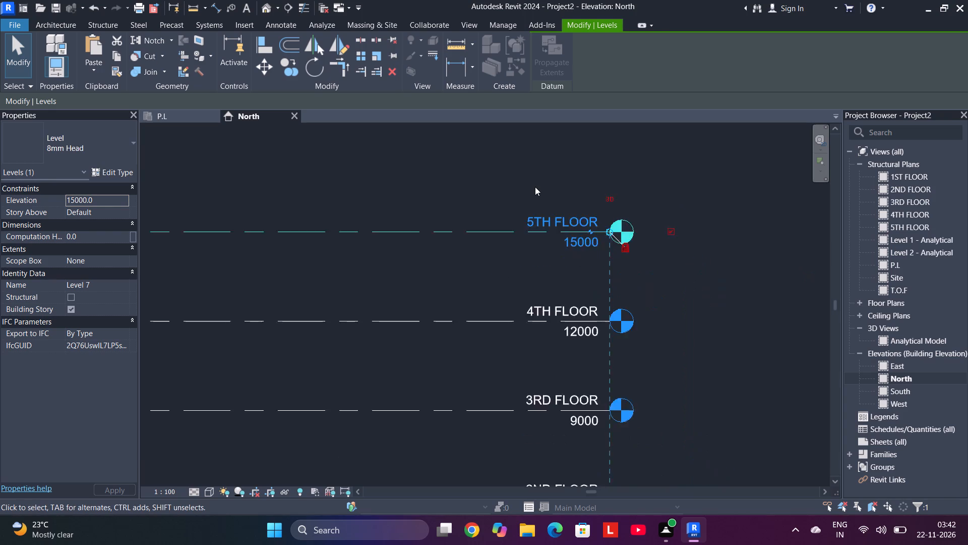
scroll(535, 189, down, 2)
middle_drag(728, 352, 777, 187)
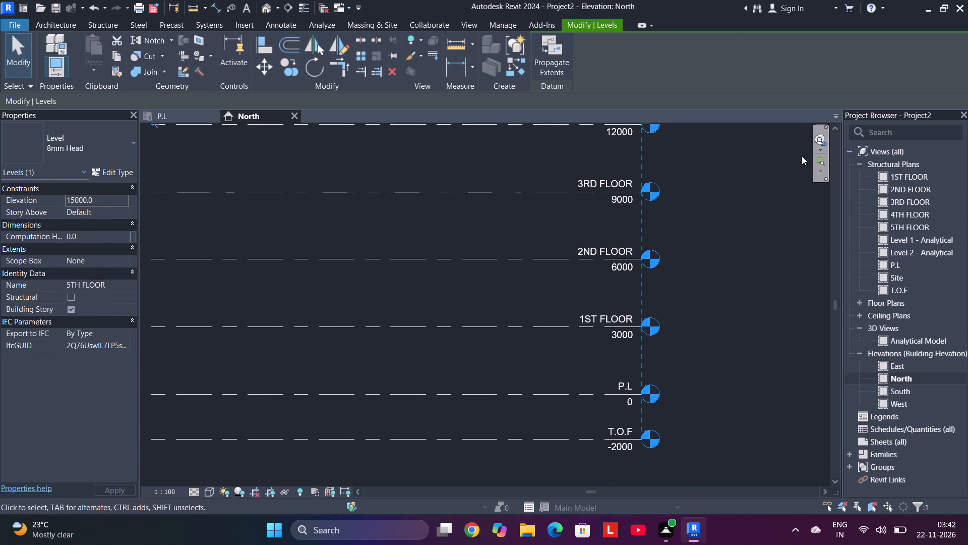
middle_drag(674, 380, 695, 317)
click(902, 291)
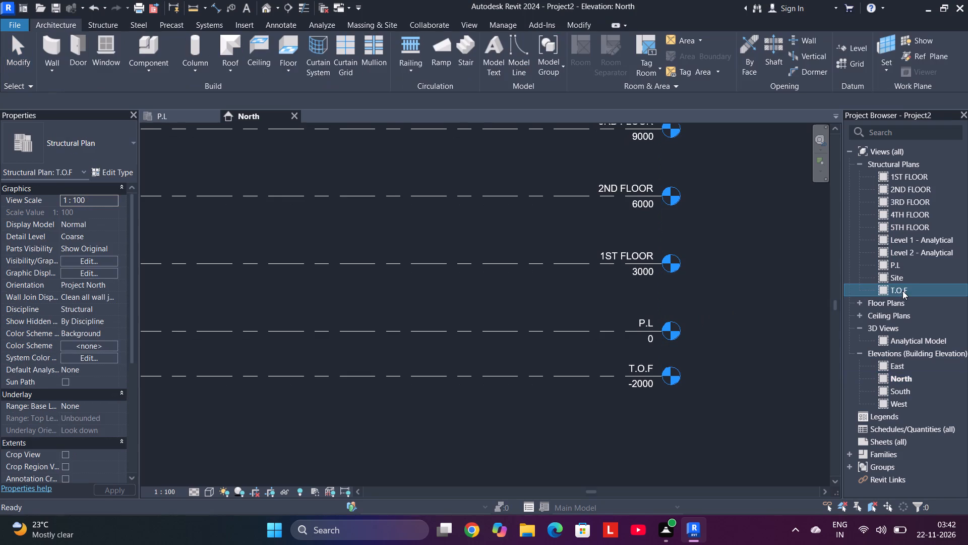
double_click(905, 288)
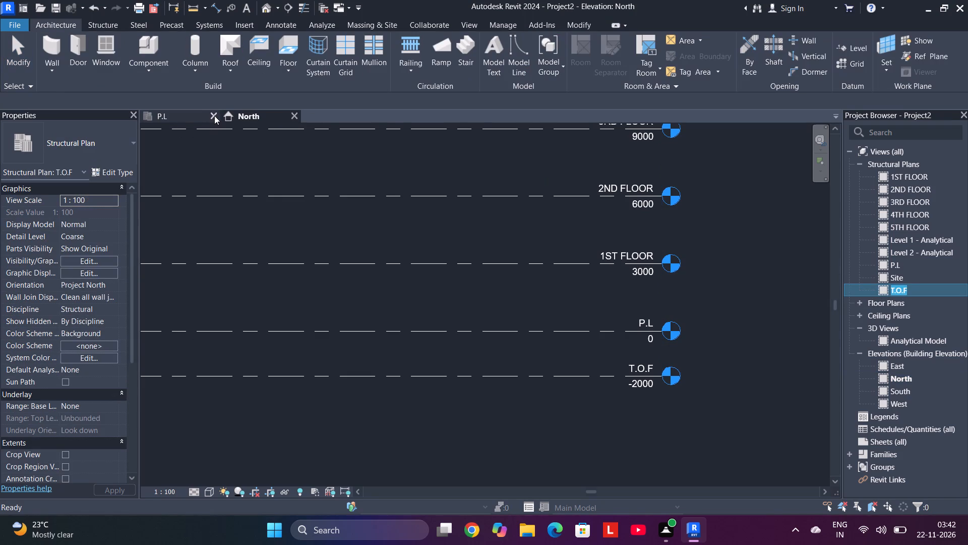
click(214, 116)
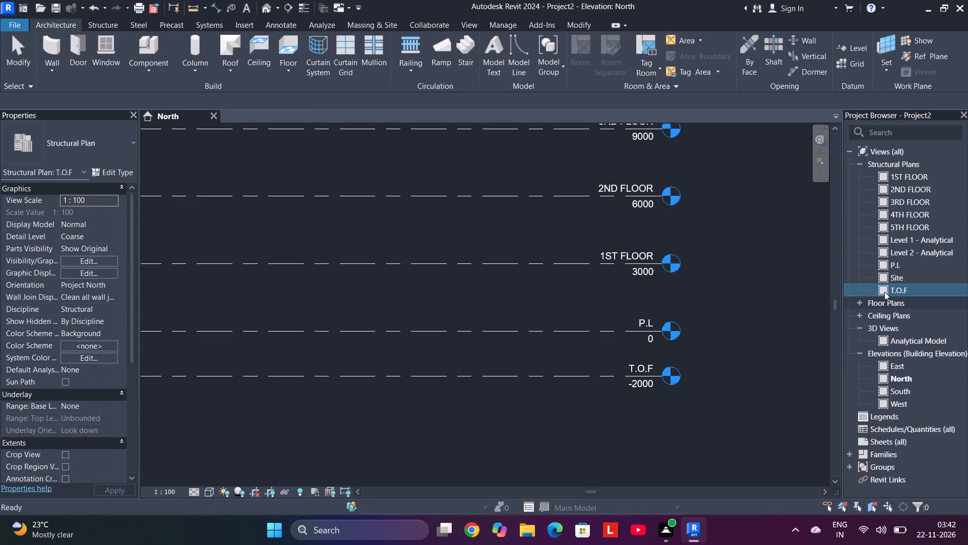
double_click(884, 291)
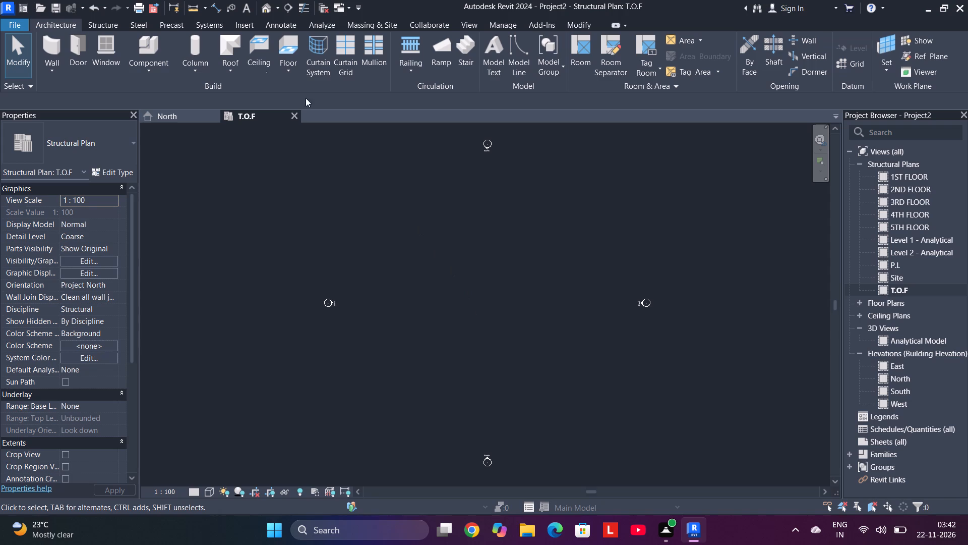
Import the CAD drawing 00-ASN-IFC-STR-FL_R00.dwg from the REVIT folder in CAD DESK PRACTICE and place it centrally between the four elevation markers.
click(256, 28)
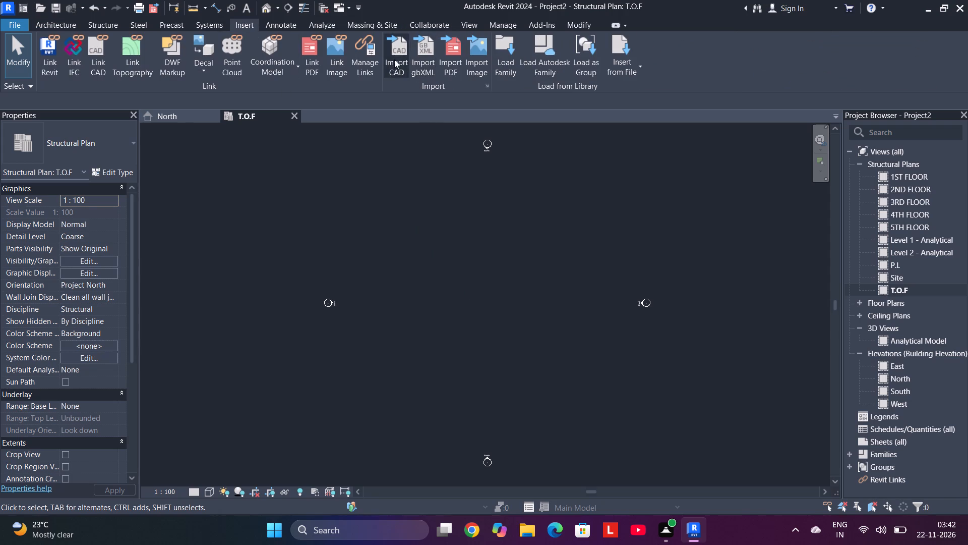
click(393, 59)
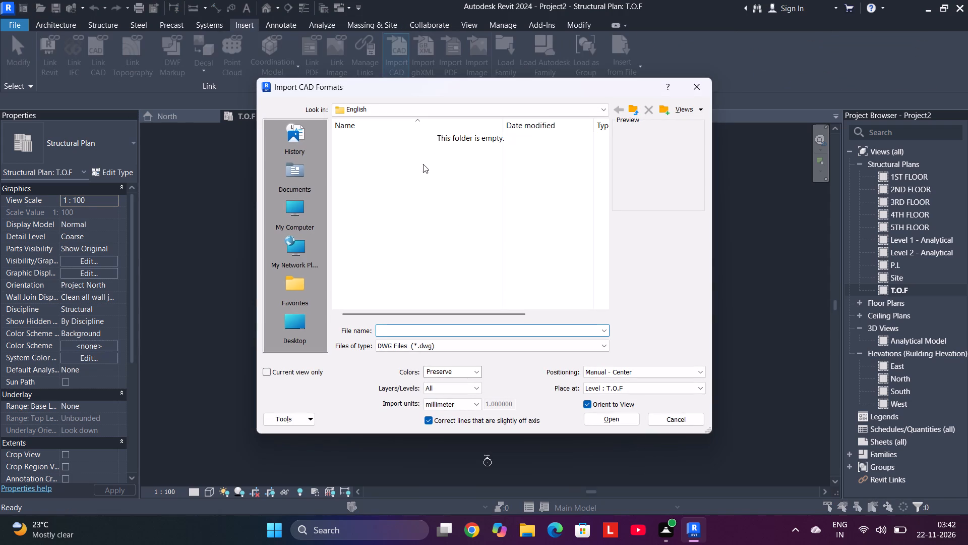
click(291, 325)
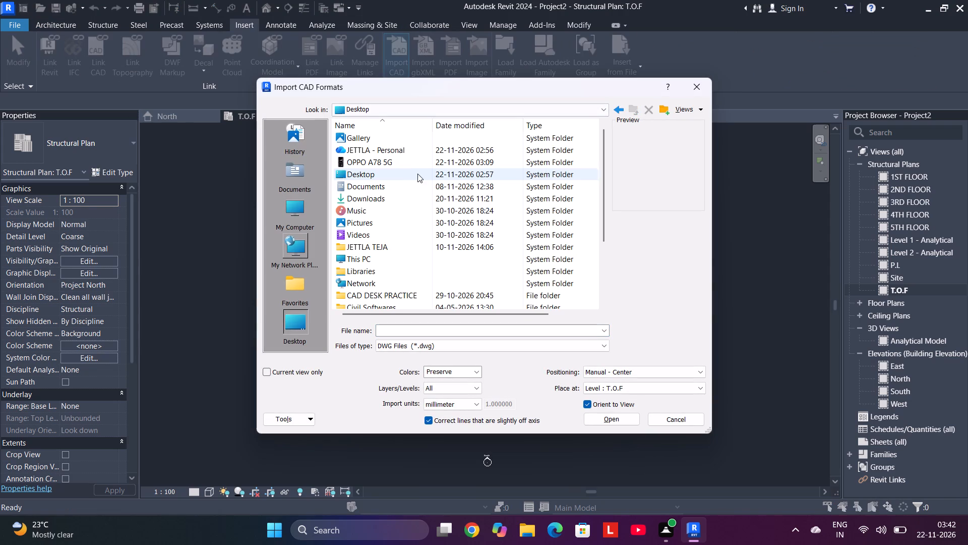
double_click(399, 296)
double_click(400, 139)
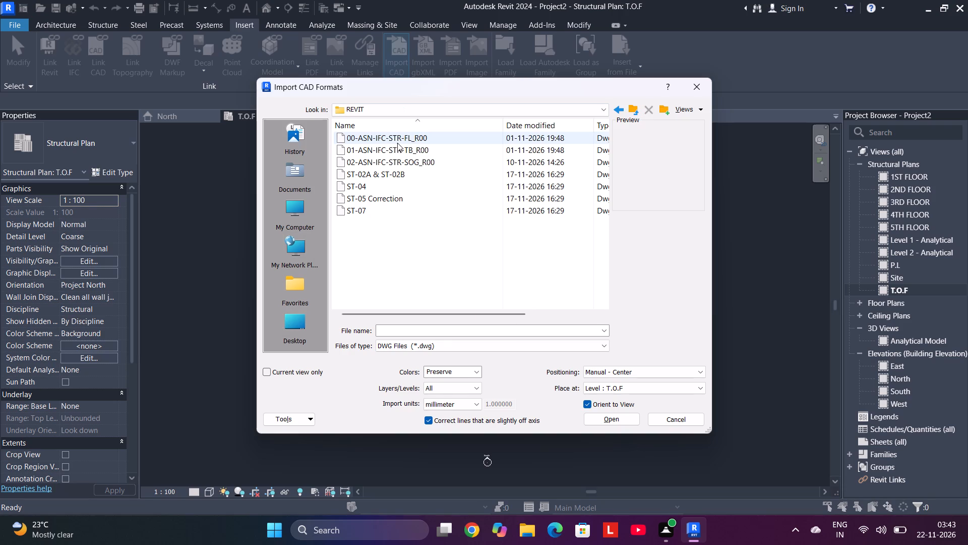
click(395, 142)
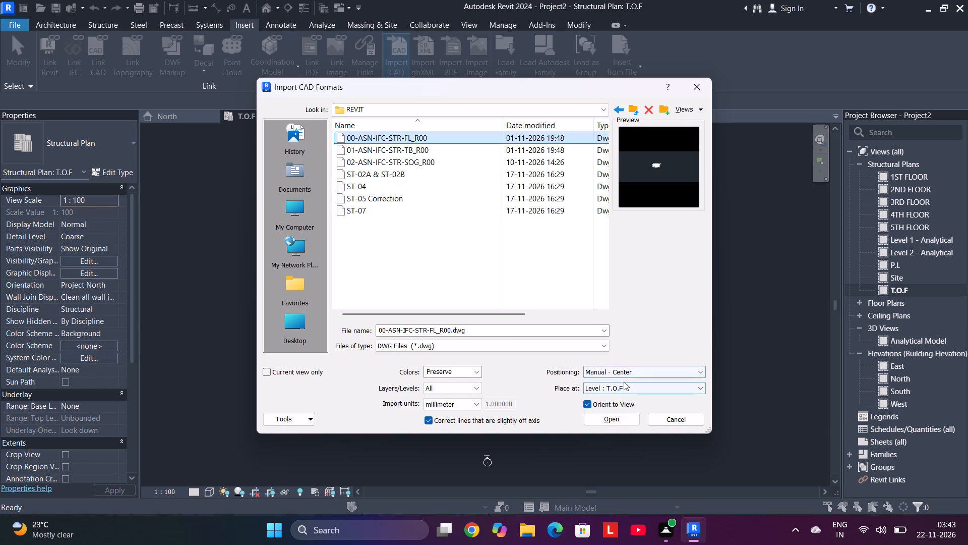
click(618, 416)
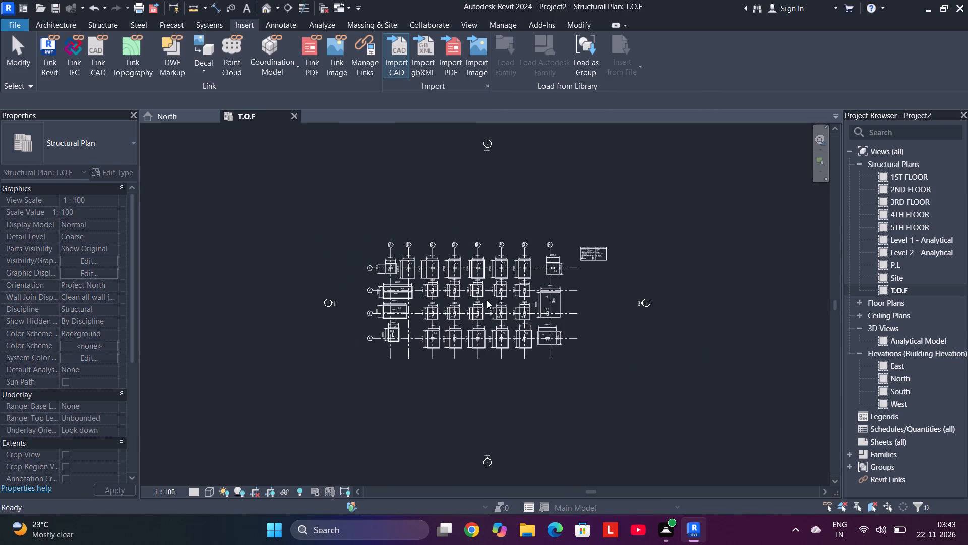
click(487, 300)
Open the default 3D view and examine the imported footing layout in relation to the levels.
click(267, 6)
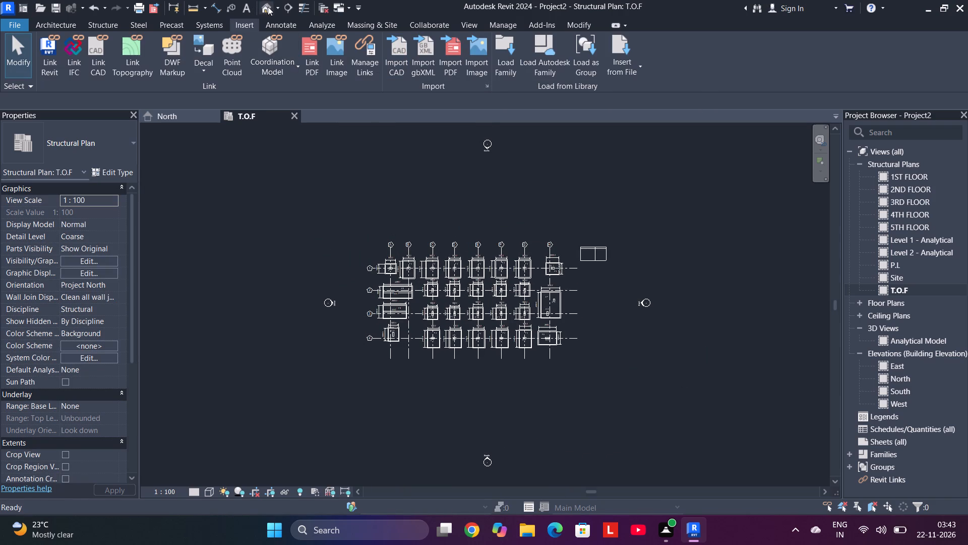
scroll(466, 373, up, 5)
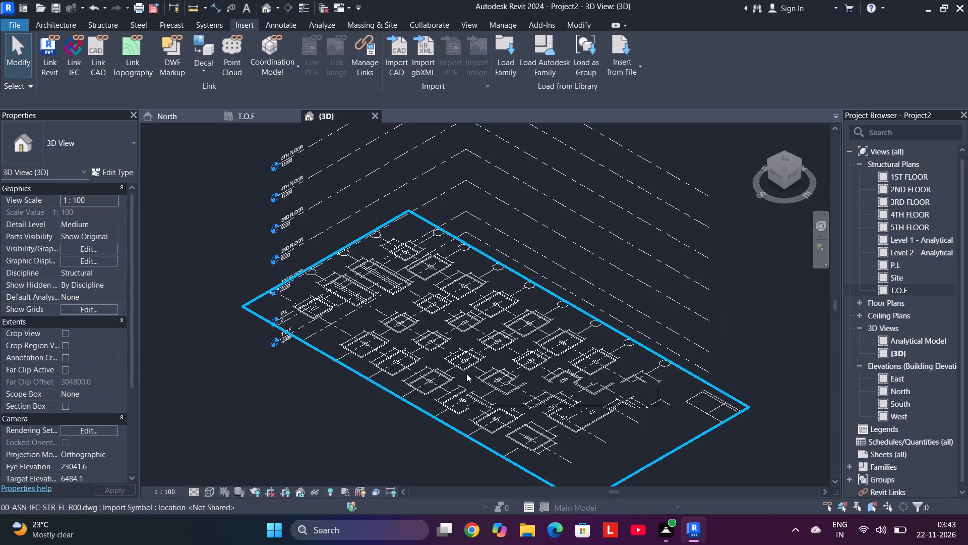
scroll(466, 373, up, 4)
scroll(466, 373, down, 5)
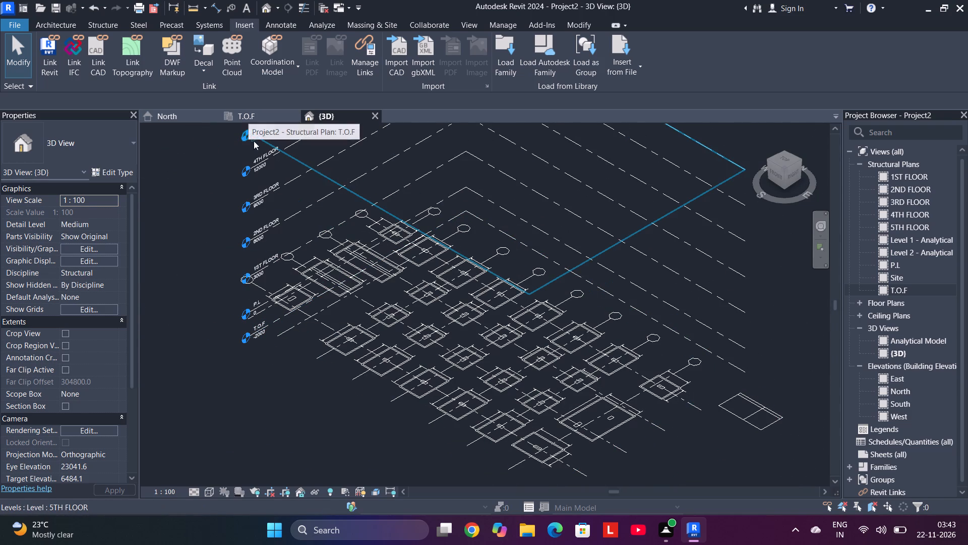
scroll(240, 256, up, 5)
scroll(267, 287, up, 4)
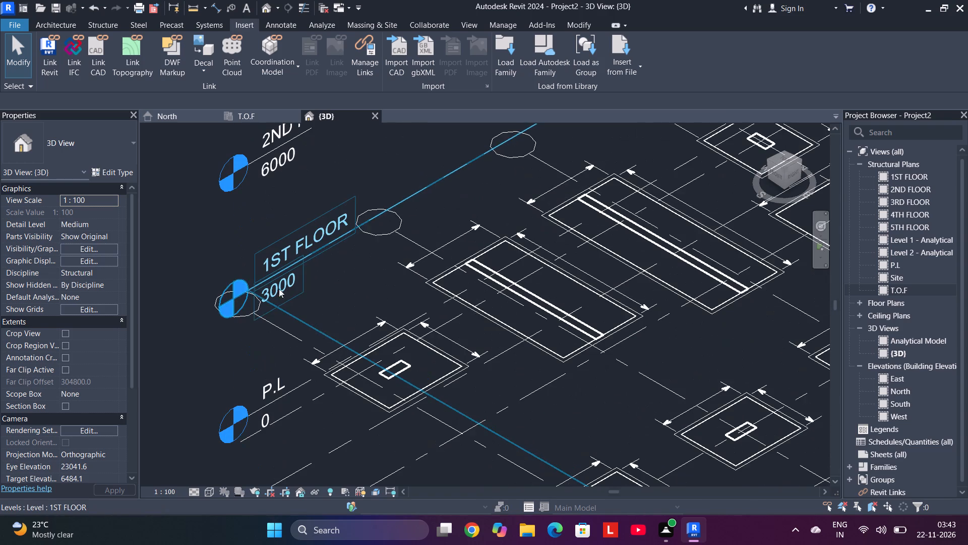
key(Escape)
click(309, 345)
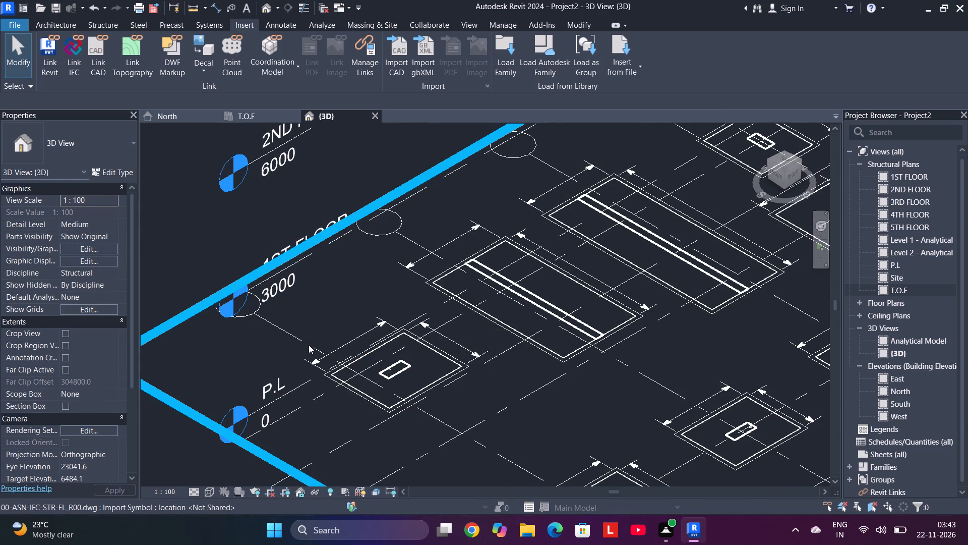
Examine the imported footing layout in 3D and compare the T.O.F and 1ST FLOOR structural plans, finishing in the T.O.F plan.
scroll(364, 356, down, 8)
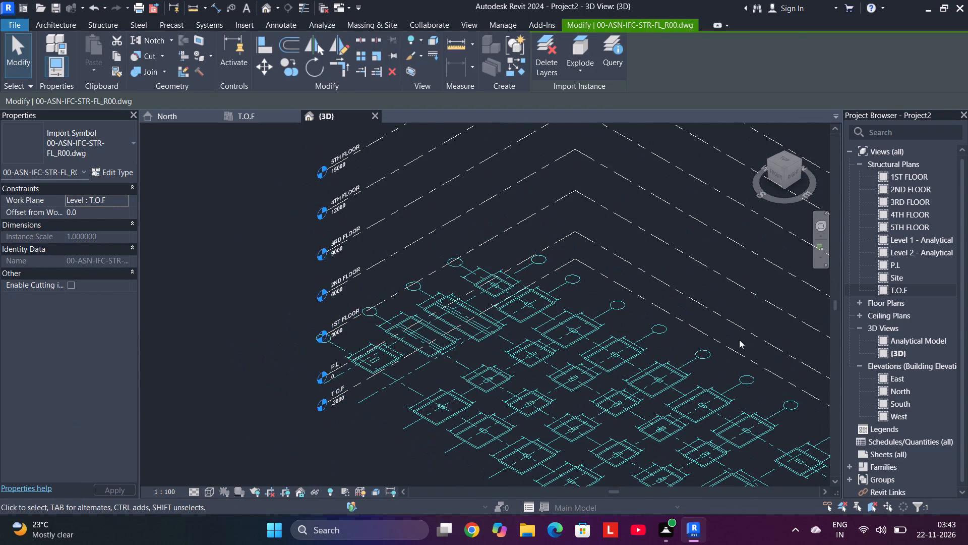
scroll(713, 381, down, 3)
middle_drag(712, 381, 560, 320)
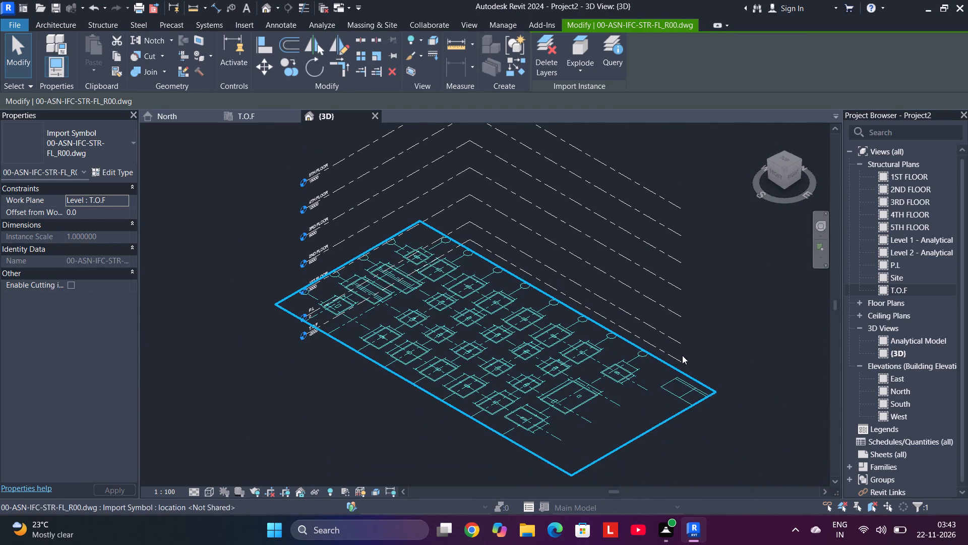
scroll(696, 372, up, 3)
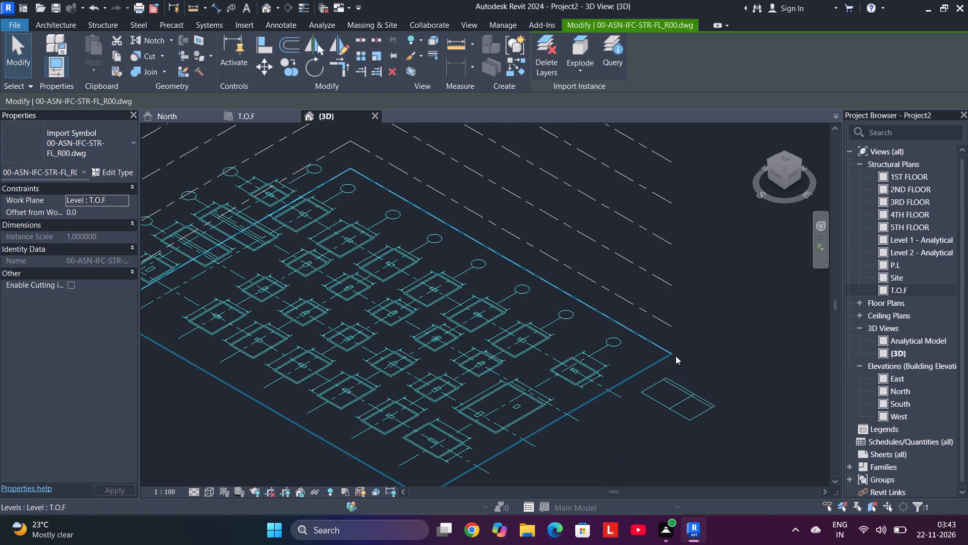
scroll(675, 355, down, 2)
click(247, 117)
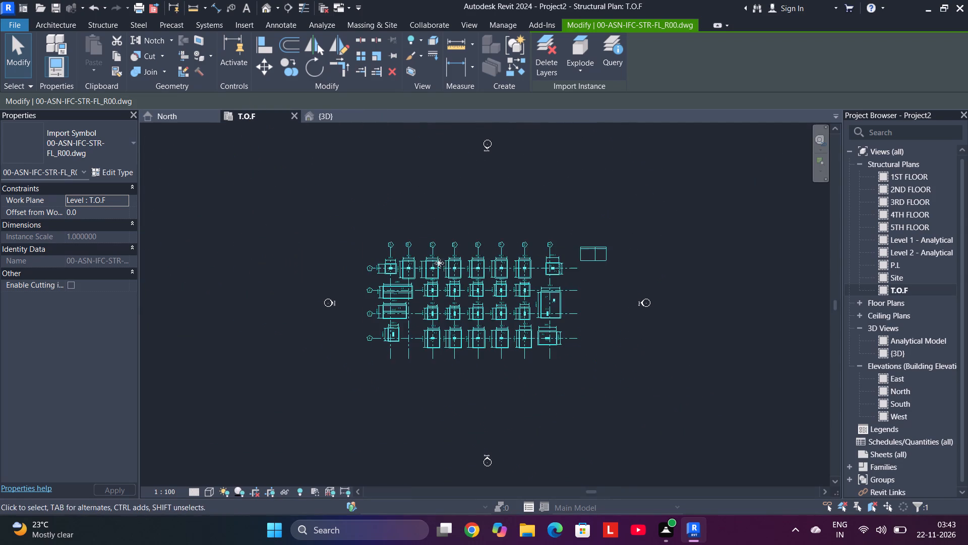
key(Escape)
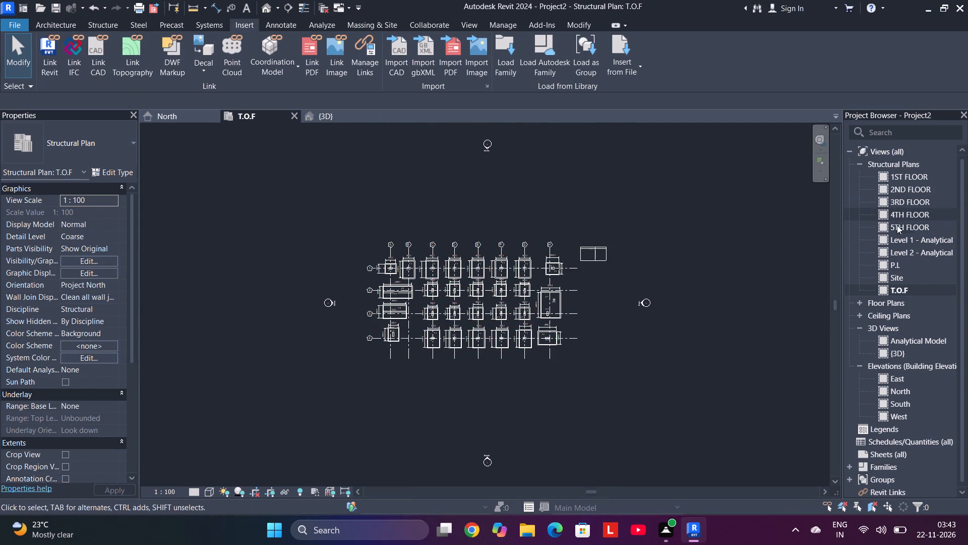
double_click(895, 176)
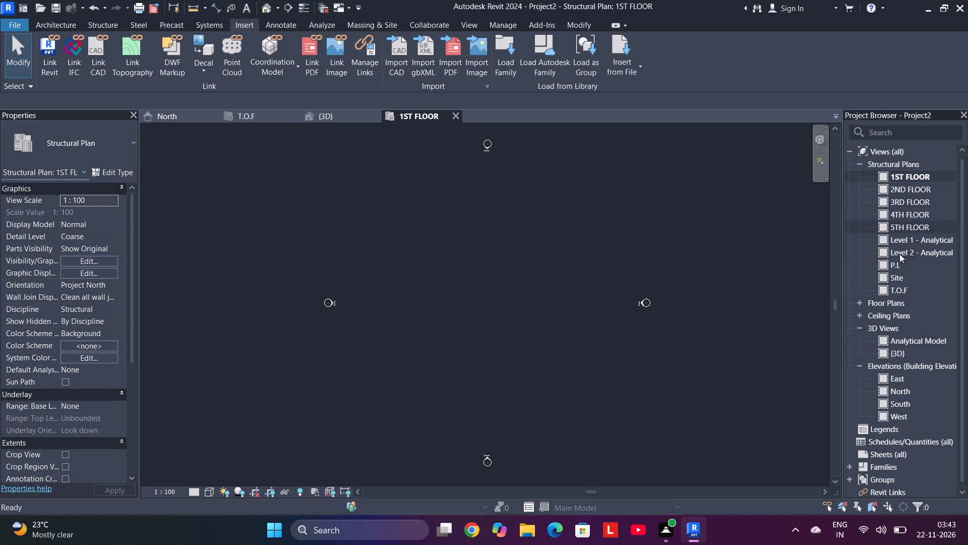
click(905, 289)
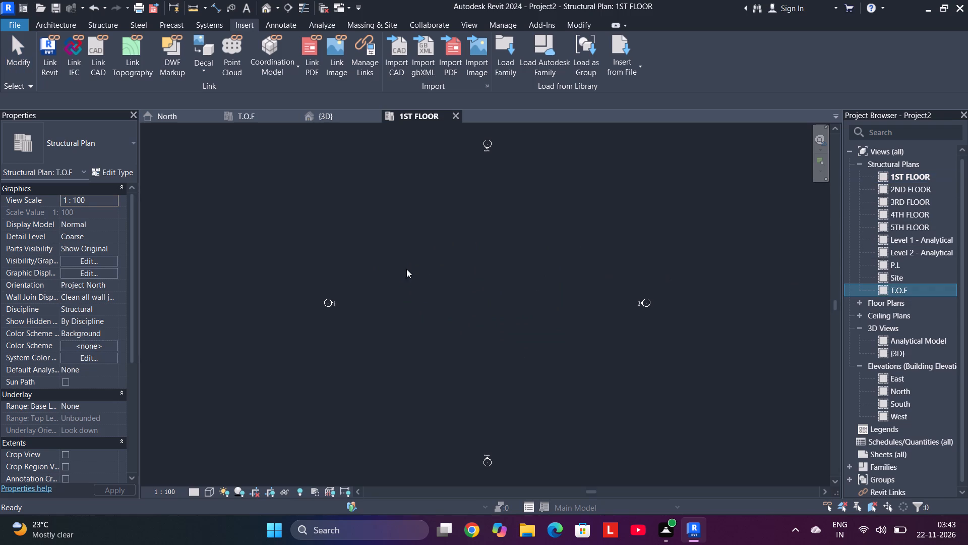
double_click(925, 290)
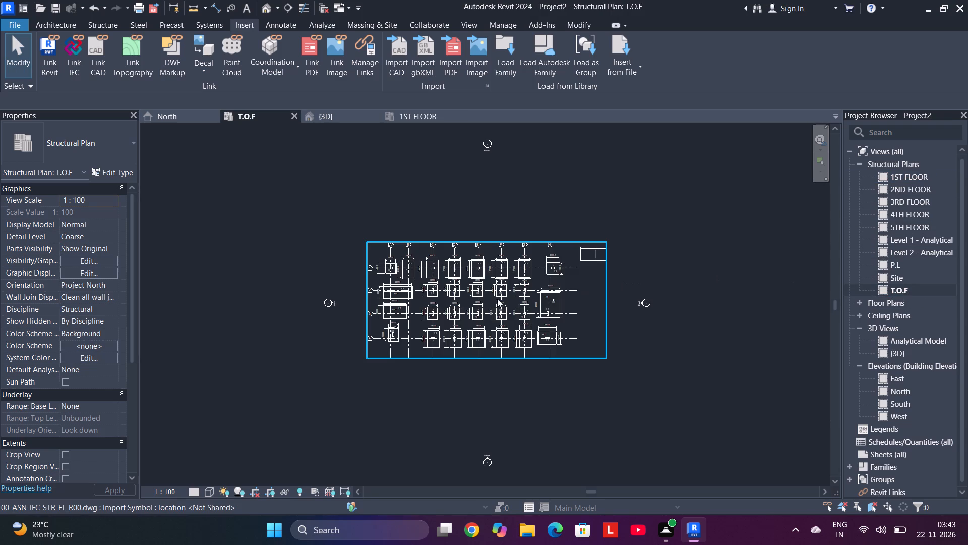
Start an isolated foundation and duplicate the M_Footing-Rectangular 1800 x 1200 x 450mm type as 1600X1400X600 for footing F1.
scroll(459, 294, up, 7)
middle_drag(444, 279, 576, 295)
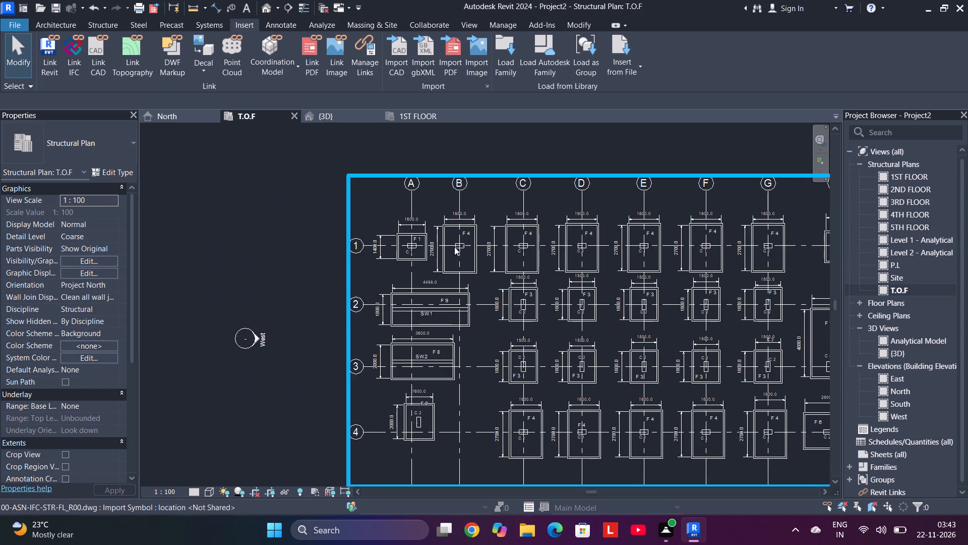
scroll(416, 239, up, 7)
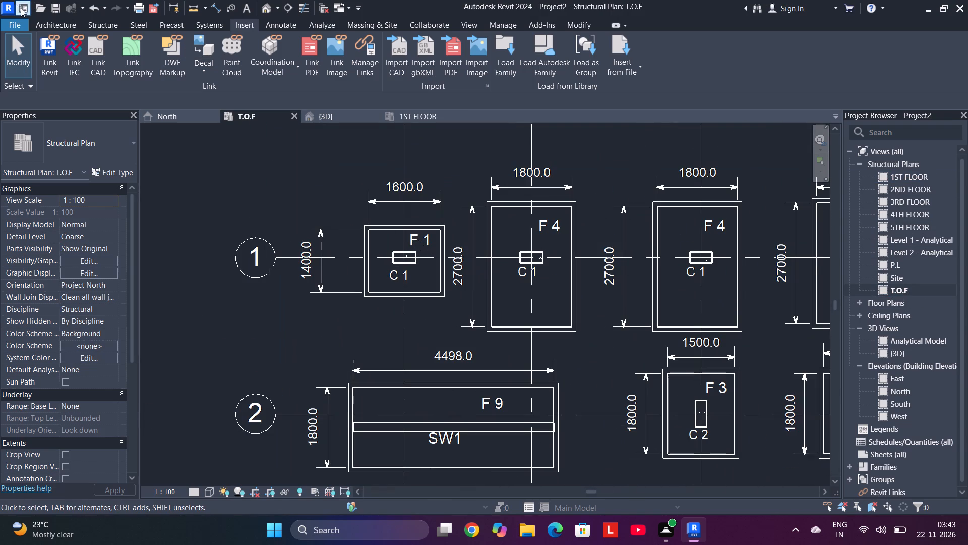
click(107, 21)
click(337, 50)
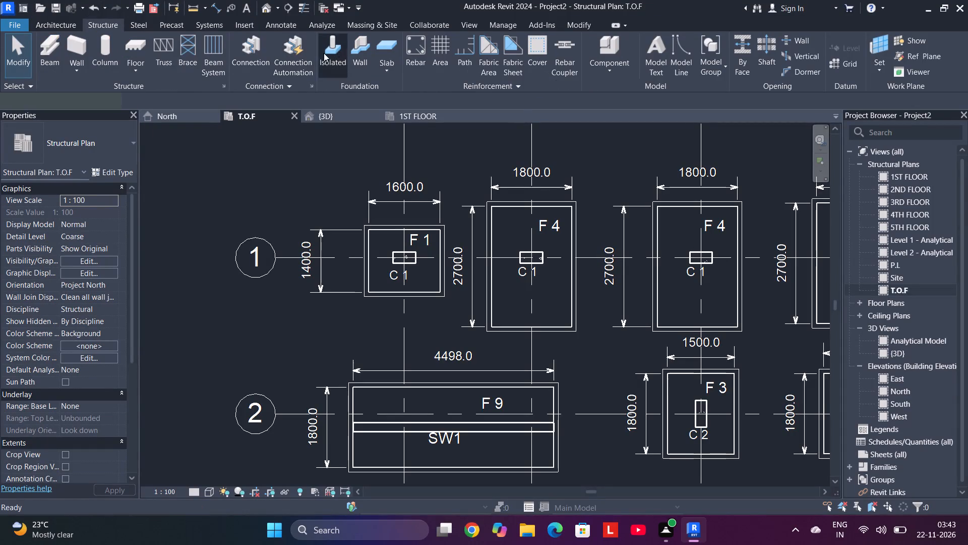
click(124, 140)
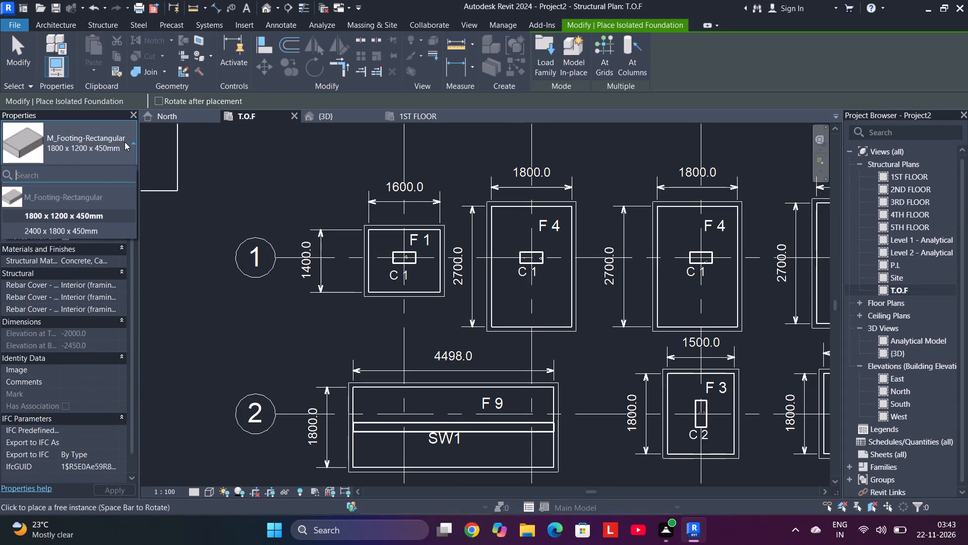
click(125, 142)
click(113, 171)
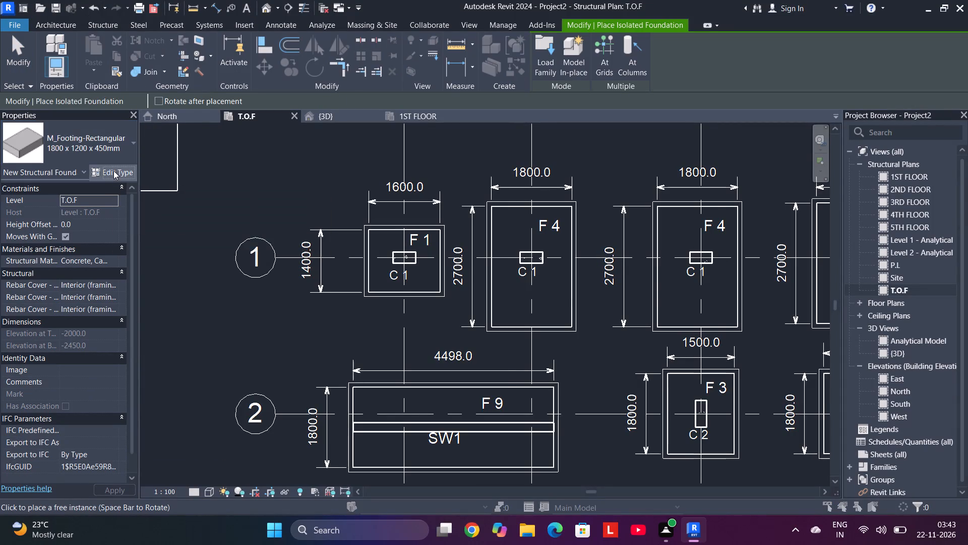
drag(599, 131, 721, 131)
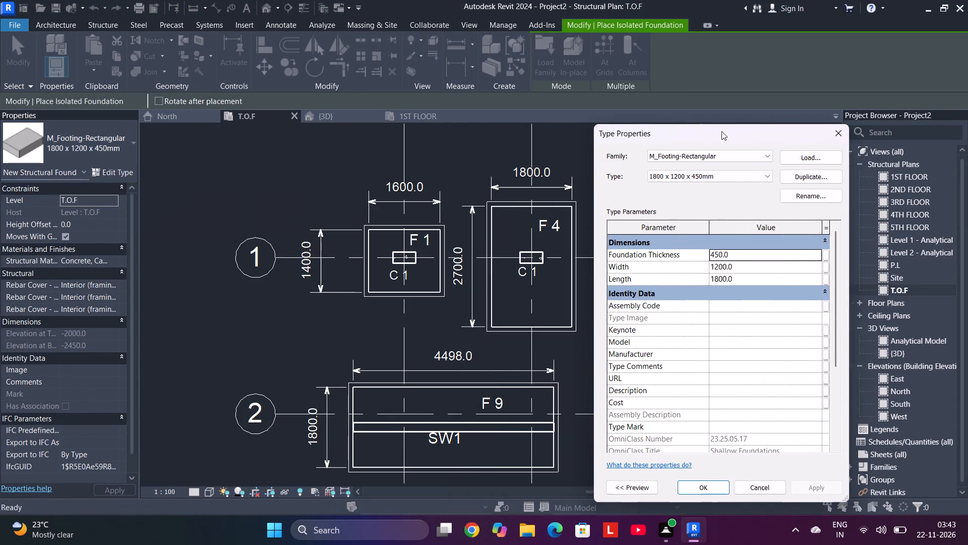
drag(721, 131, 791, 135)
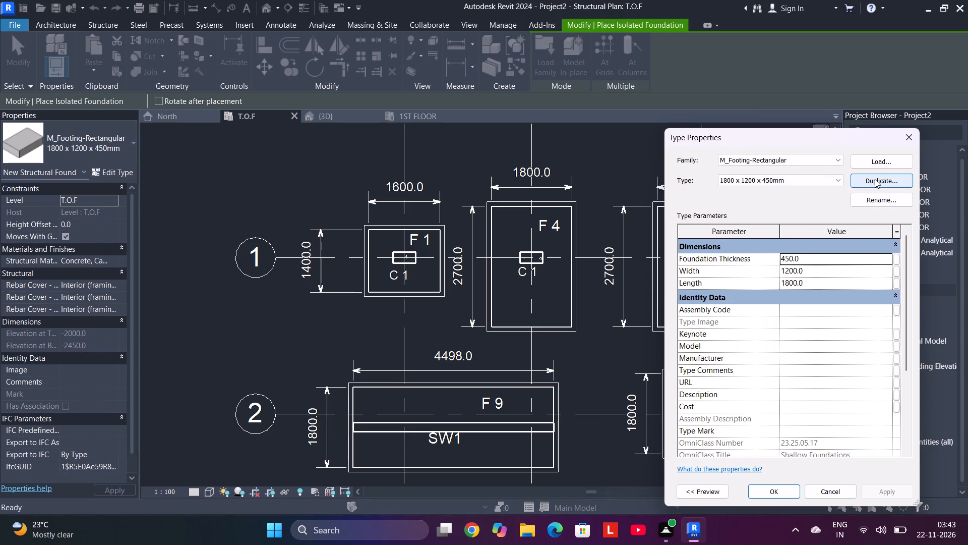
click(883, 181)
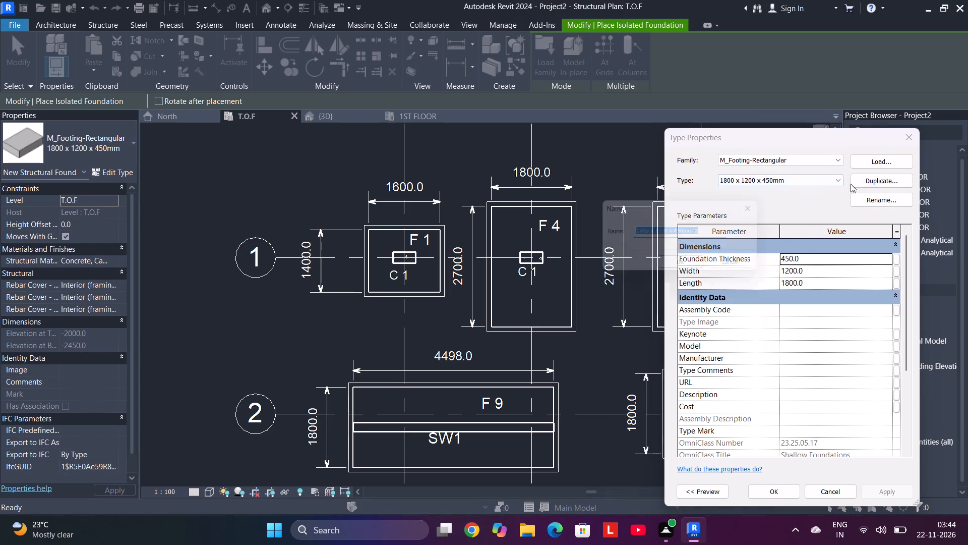
drag(722, 228, 659, 230)
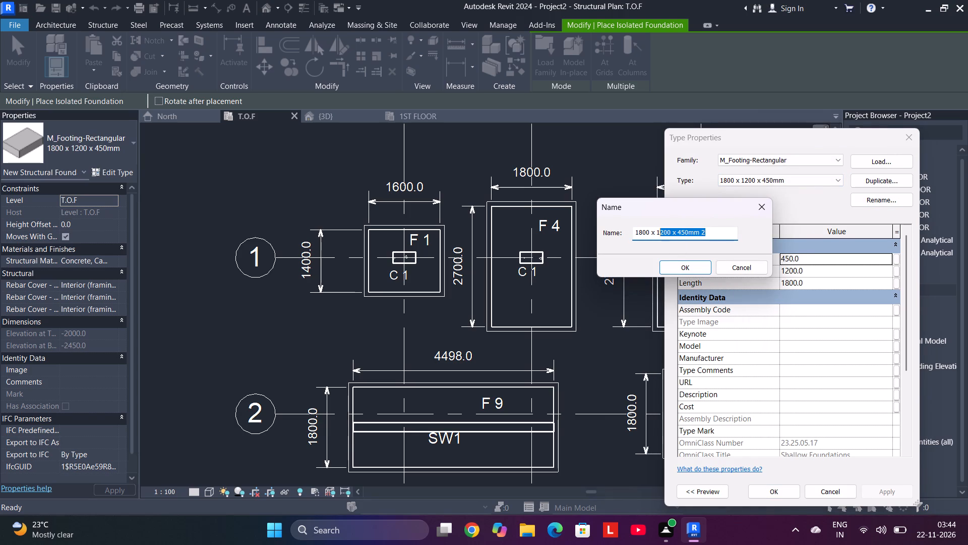
drag(659, 230, 602, 228)
text(1600)
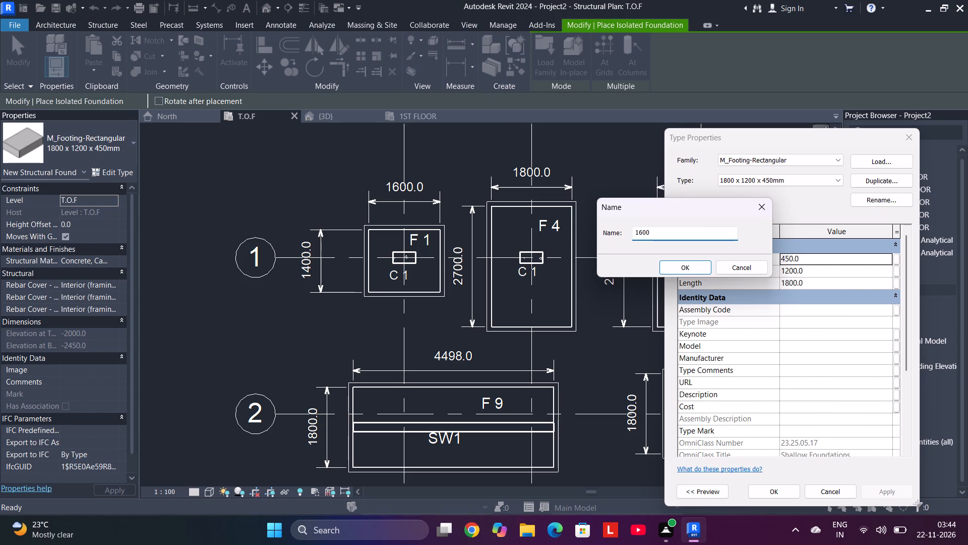
key(x)
text(1400)
key(x)
text(6000)
key(BackSpace)
key(Return)
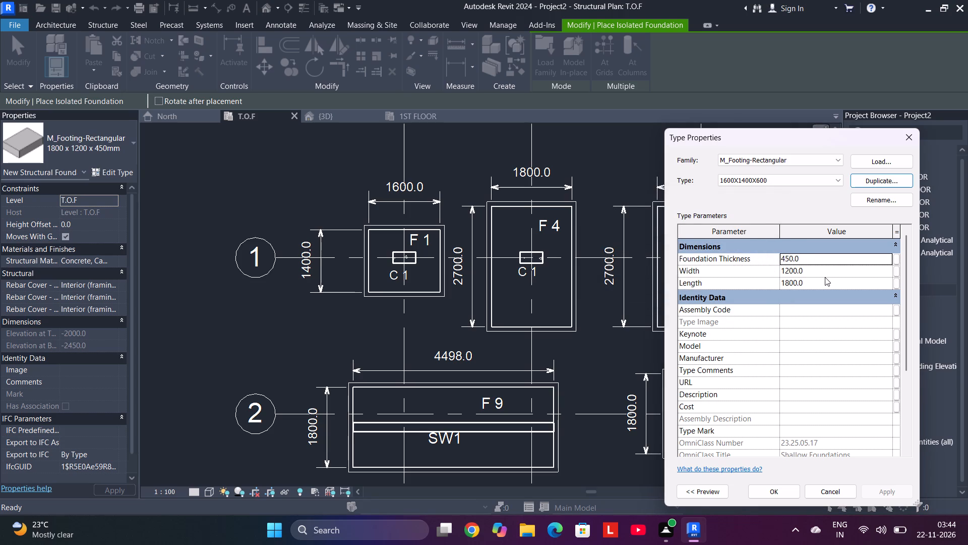
Set the 1600X1400X600 footing type's width to 1600 and length to 1400, and apply the type properties.
click(825, 274)
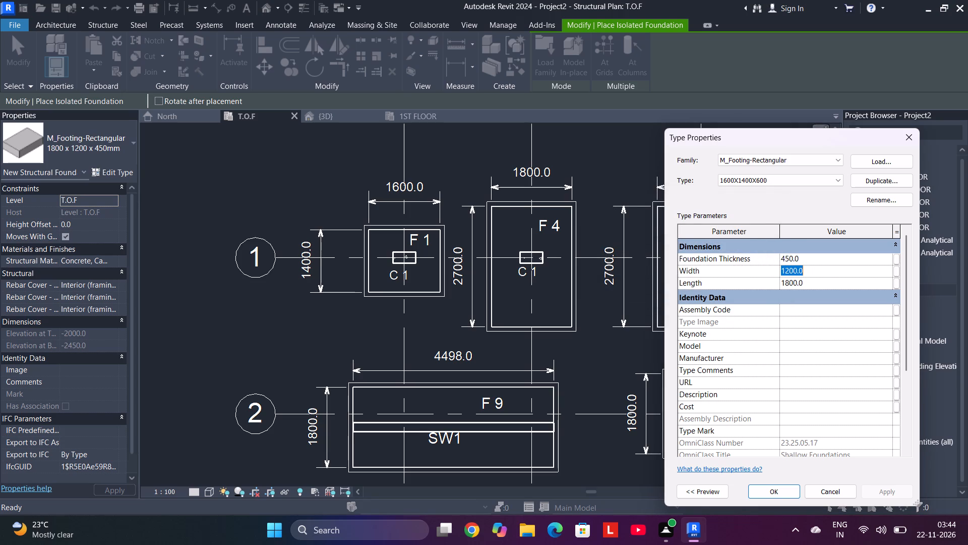
text(18)
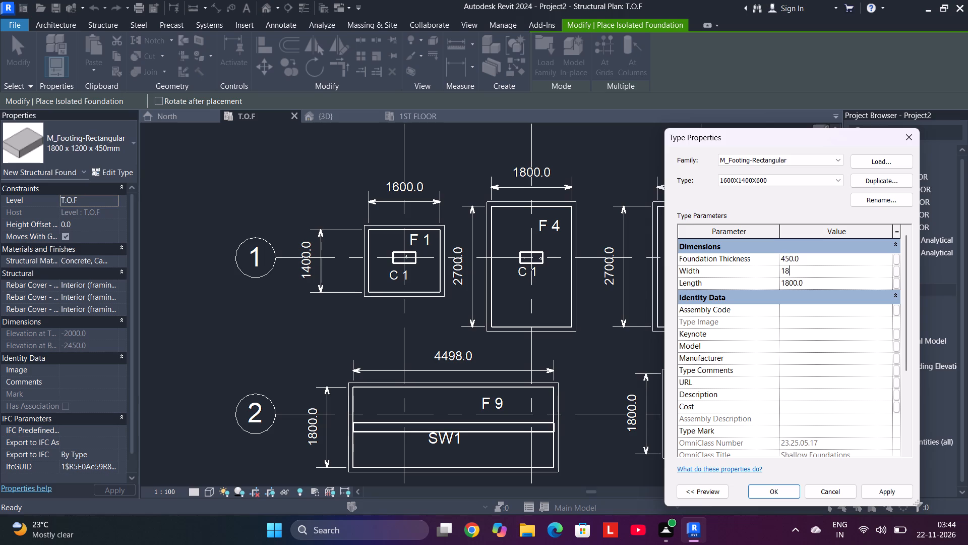
key(BackSpace)
text(600)
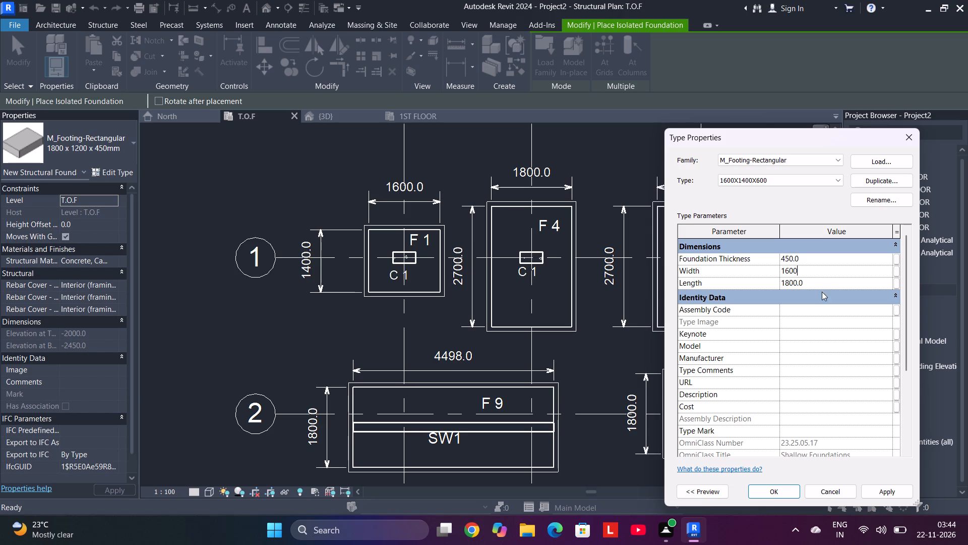
click(820, 284)
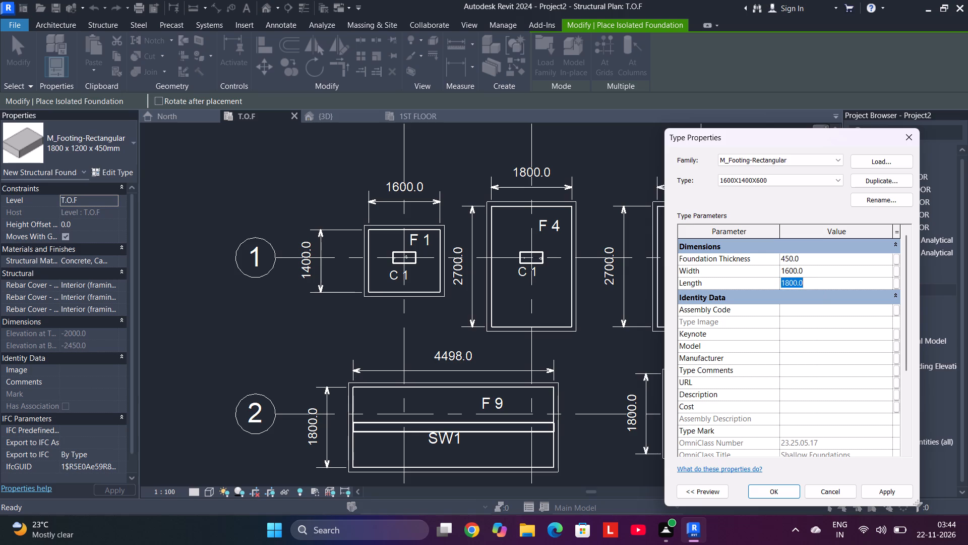
text(1400)
key(Return)
key(backslash)
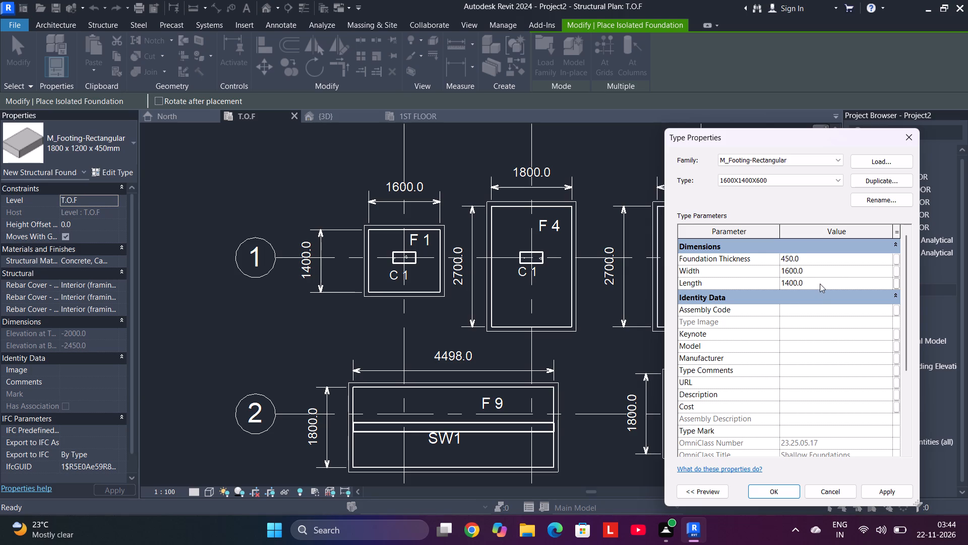
key(Return)
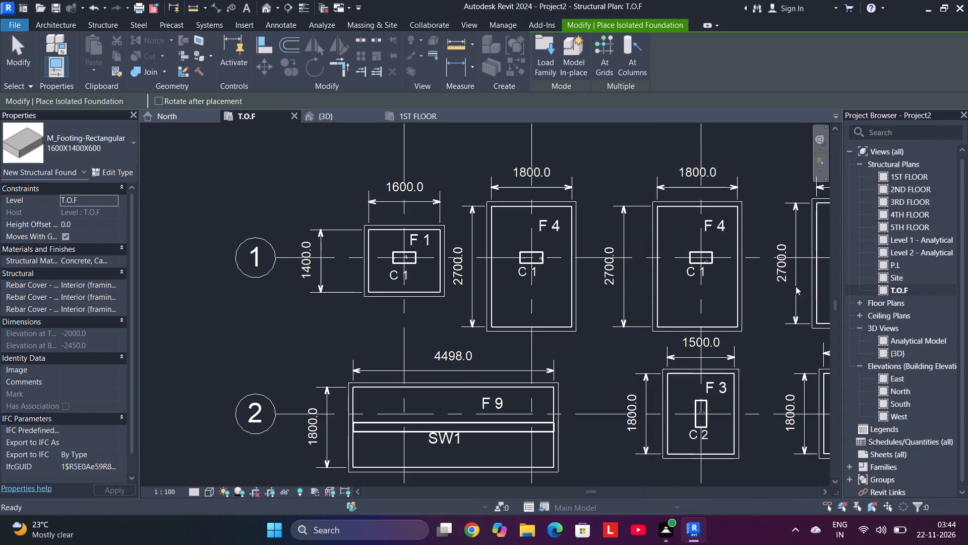
Duplicate the 1600X1400X600 rectangular footing type as 1800X2700X600 for footing F4.
scroll(724, 306, down, 3)
middle_drag(685, 293, 459, 316)
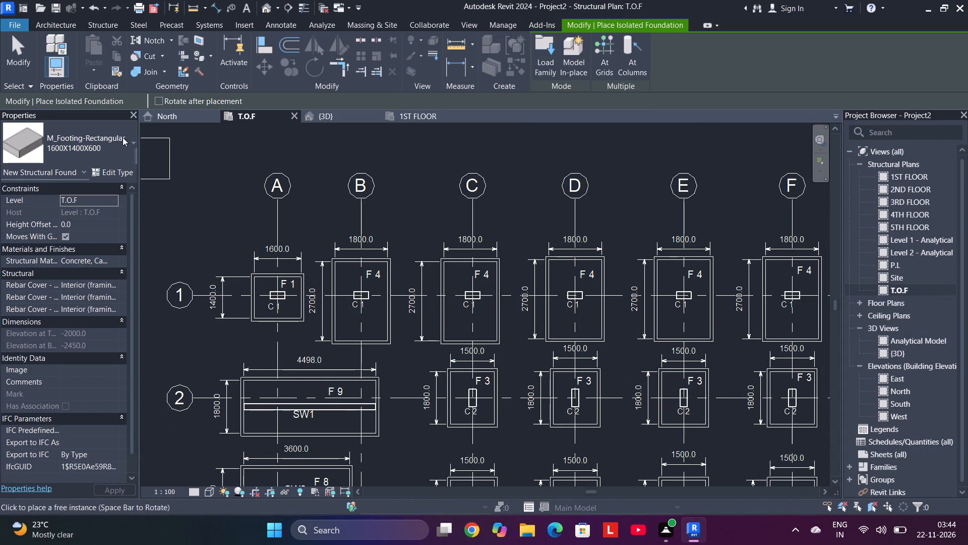
click(111, 172)
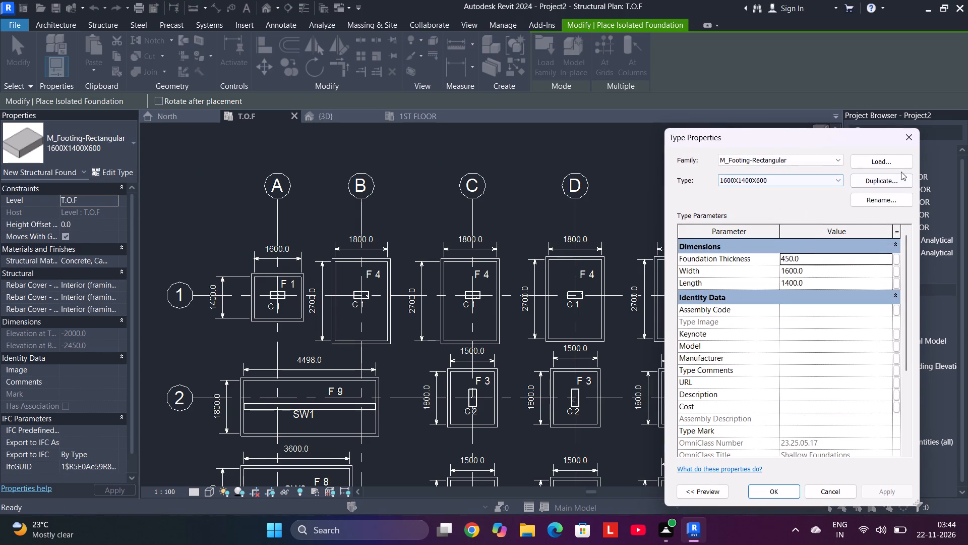
click(896, 179)
drag(692, 233, 630, 238)
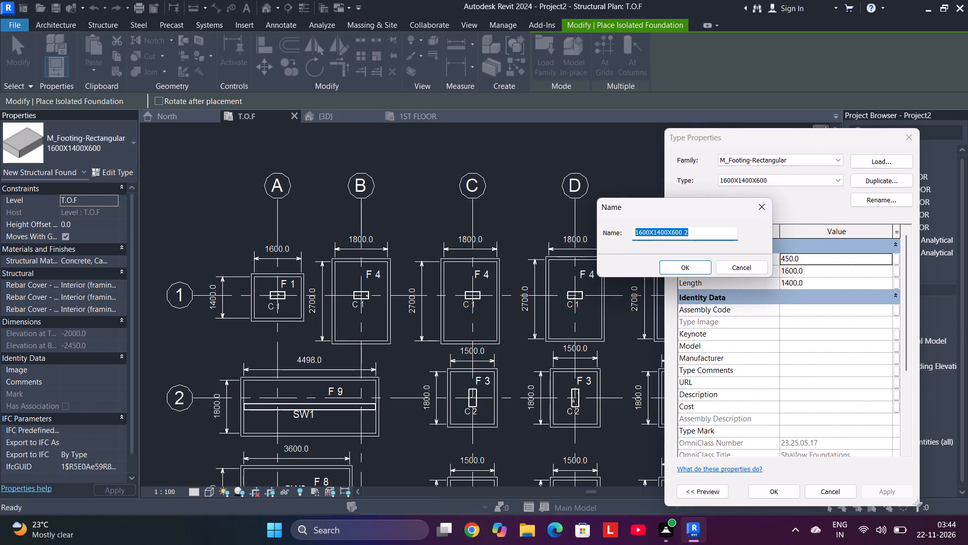
drag(630, 238, 615, 239)
text(1800)
key(x)
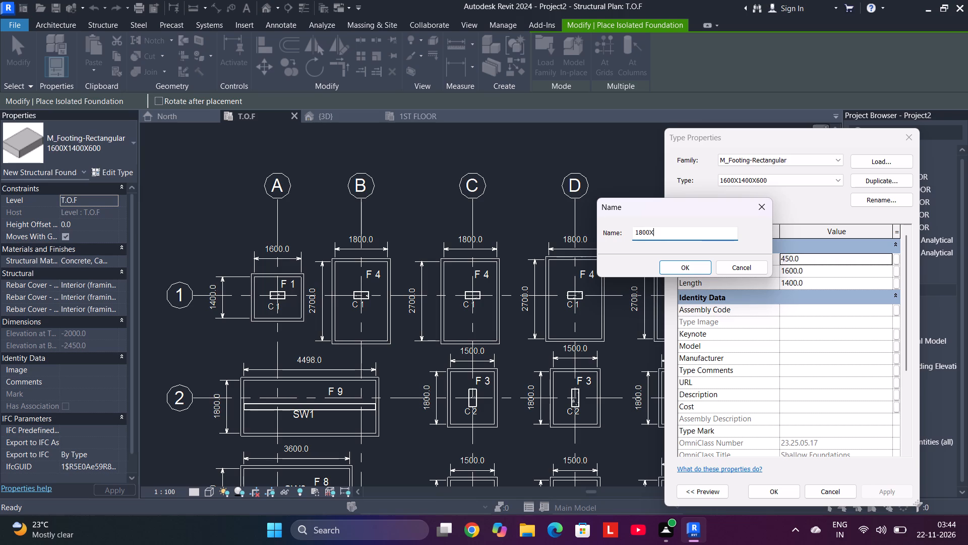
text(2700)
key(x)
text(600)
key(Return)
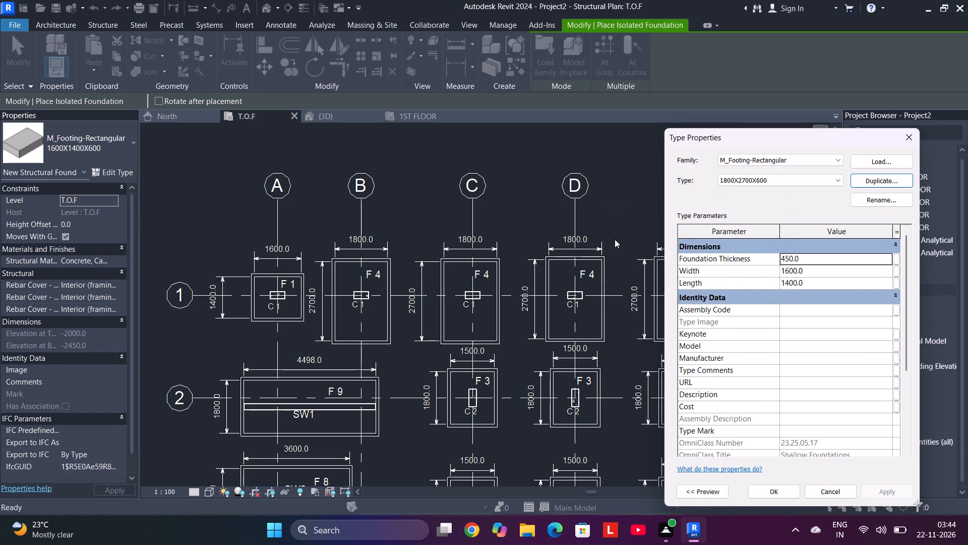
Set the 1800X2700X600 footing type's width to 1800, length to 2700 and foundation thickness to 600, and accept the type properties.
click(811, 271)
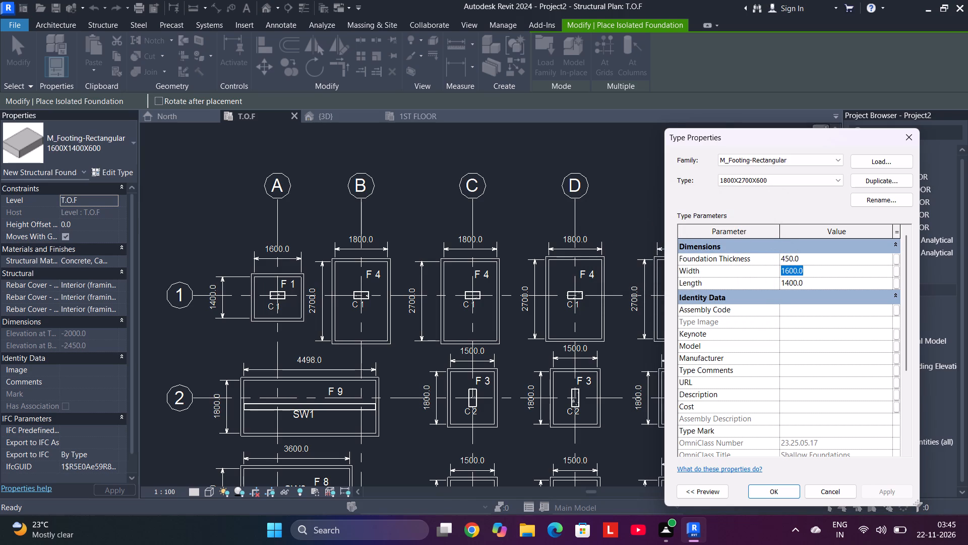
text(1800)
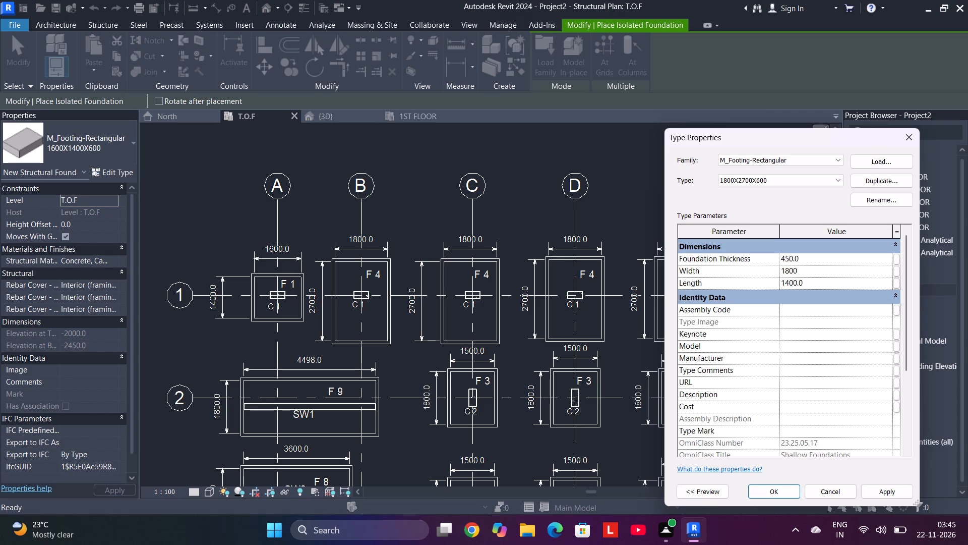
click(813, 285)
text(2700)
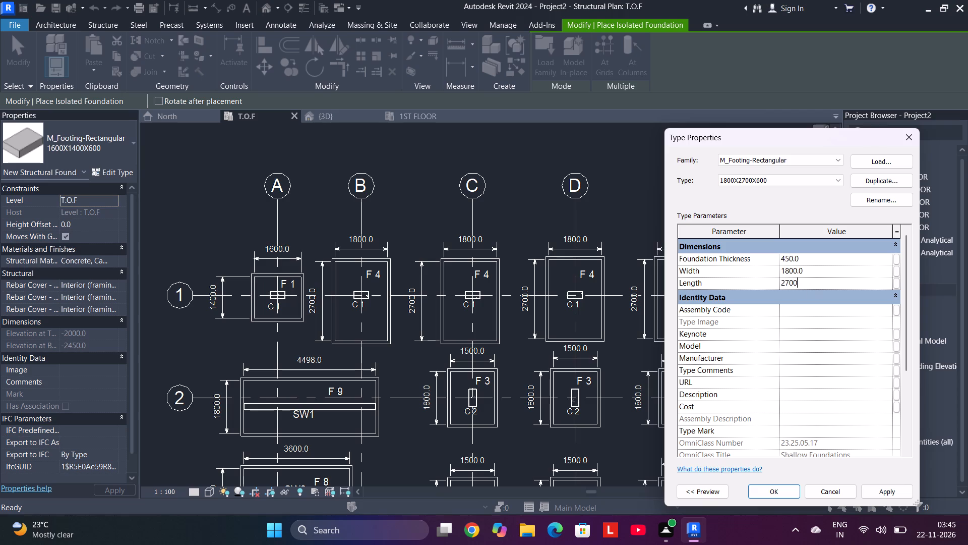
double_click(812, 255)
drag(812, 255, 743, 265)
text(600)
key(Return)
click(786, 500)
click(785, 492)
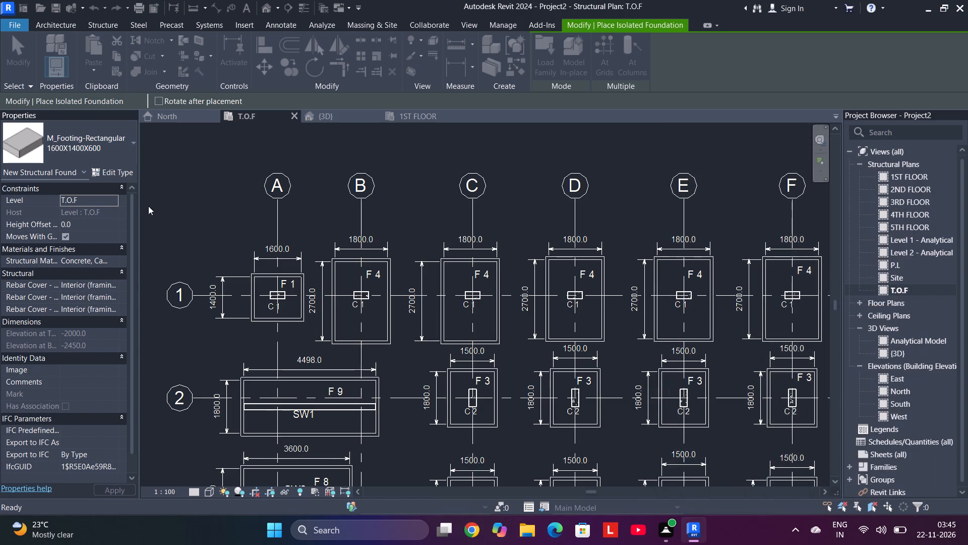
Switch to the 1600X1400X600 footing type and set its foundation thickness to 600.
click(78, 145)
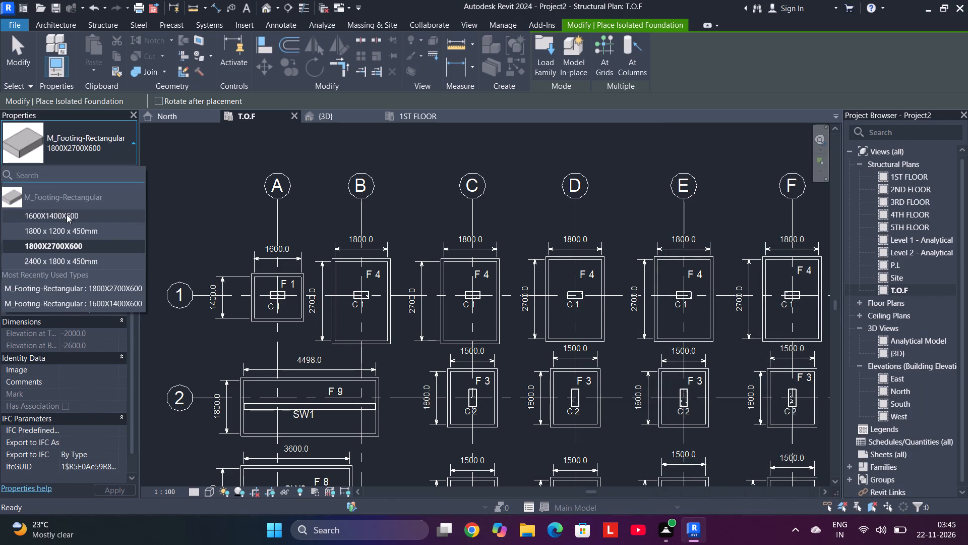
click(69, 218)
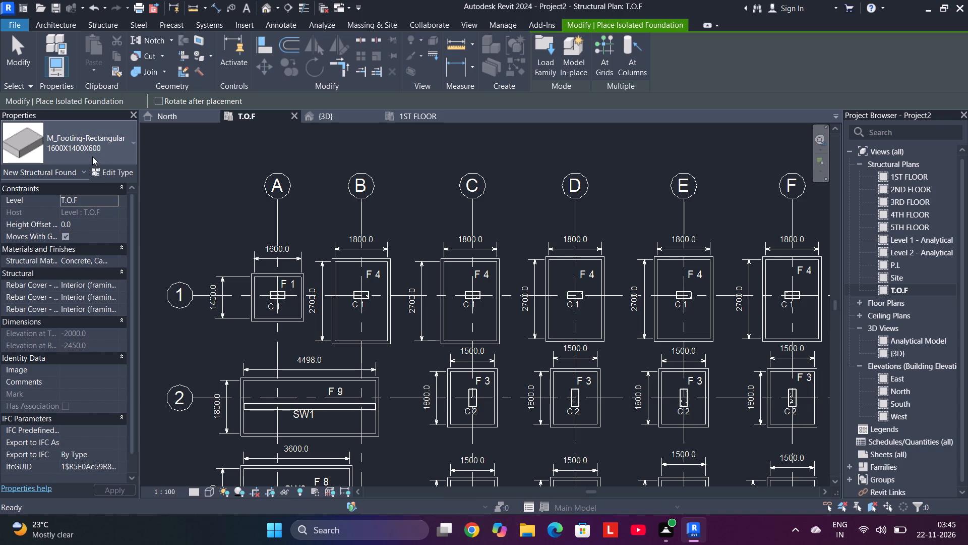
click(102, 172)
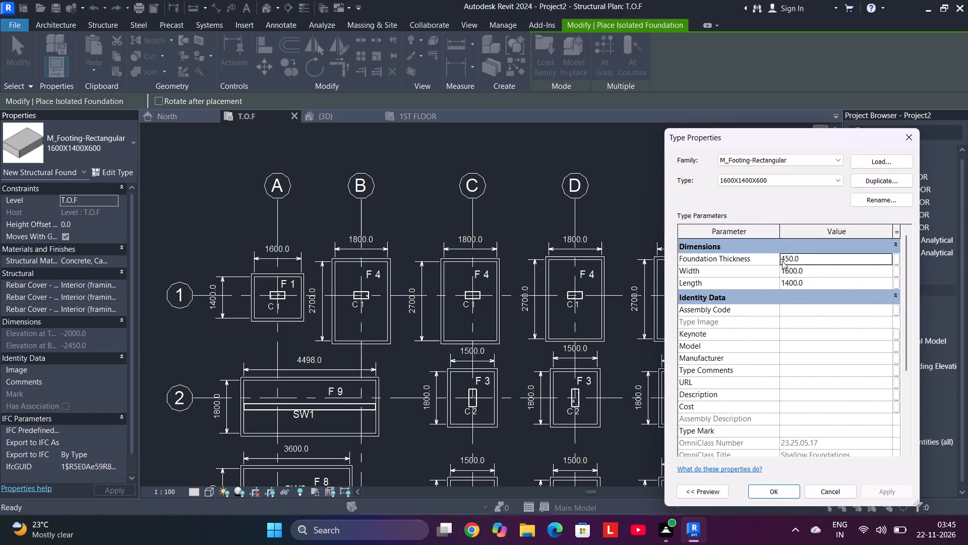
click(802, 259)
drag(802, 259, 753, 259)
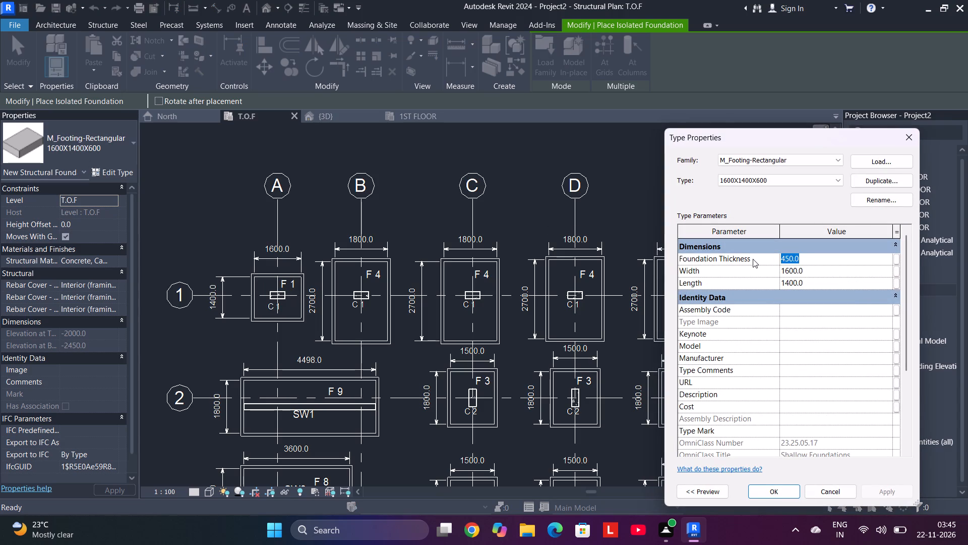
text(600)
key(Return)
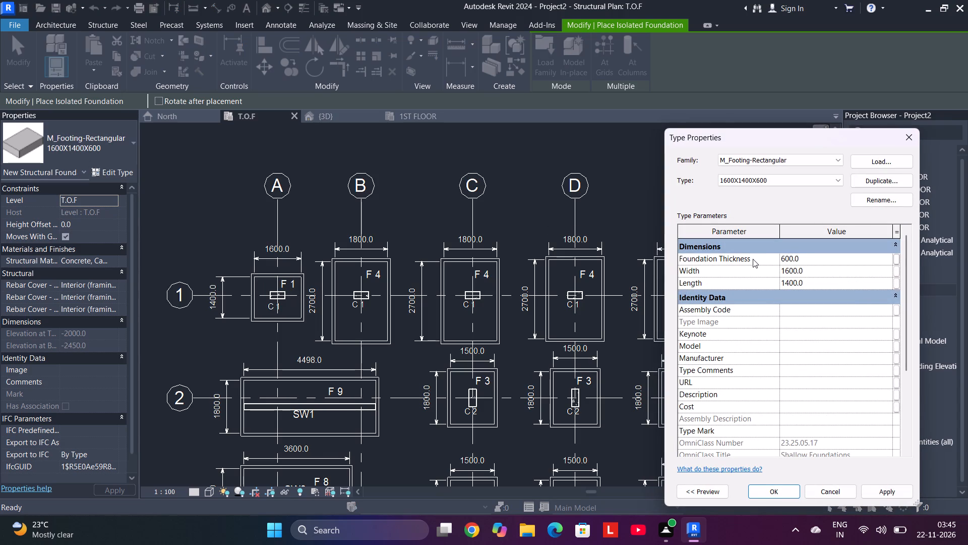
click(770, 490)
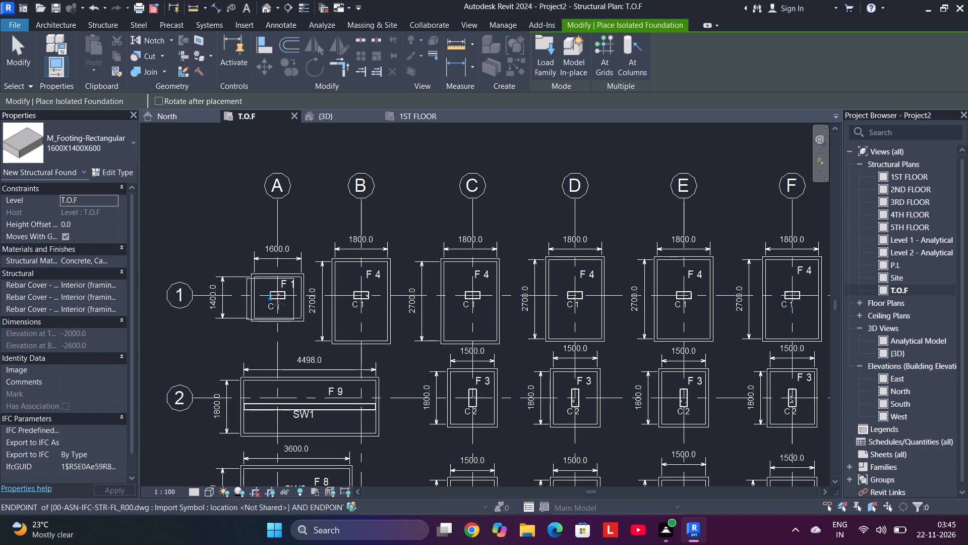
Place a 1600X1400X600 footing over the F1 outline at grid intersection A-1.
scroll(278, 303, up, 6)
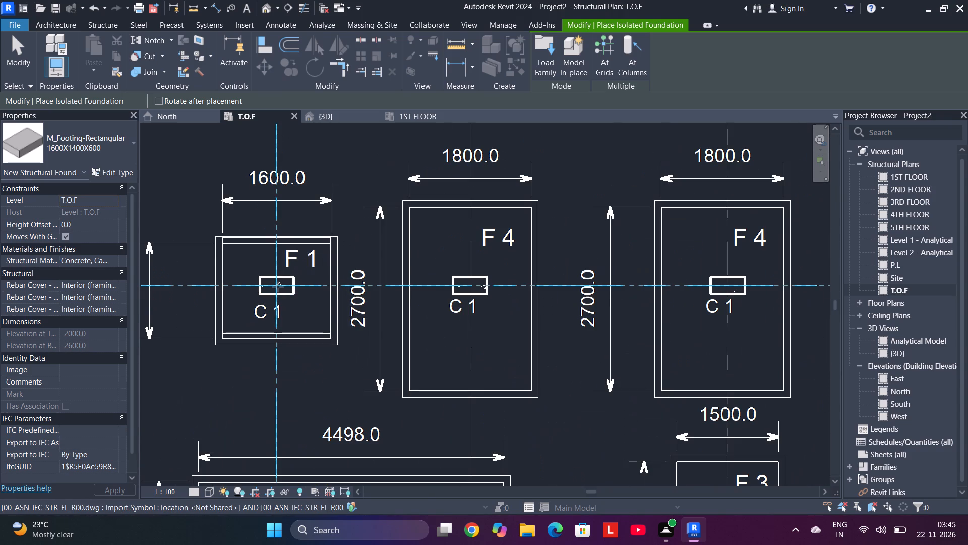
click(278, 289)
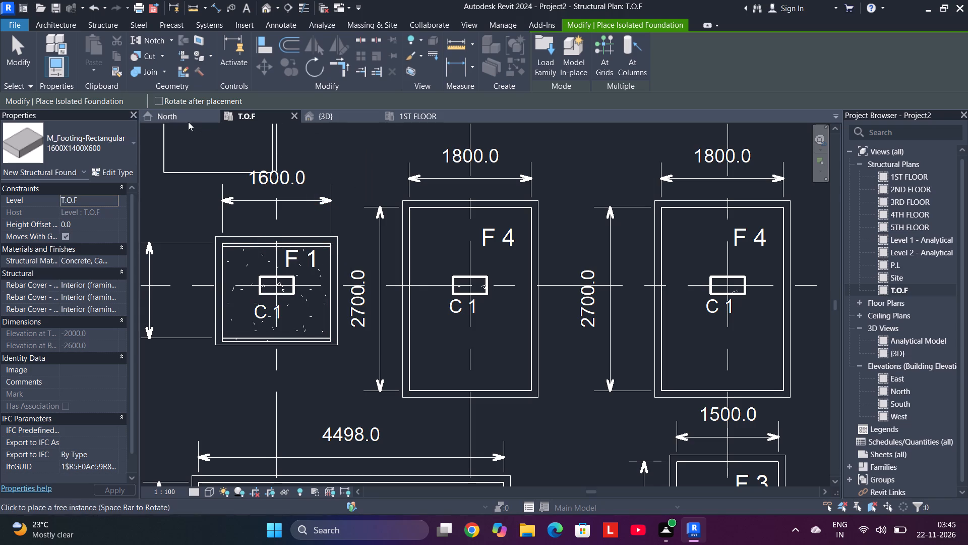
Check the placed F1 footing against the T.O.F level in the North elevation, and return to the footing rows in the T.O.F plan.
click(176, 118)
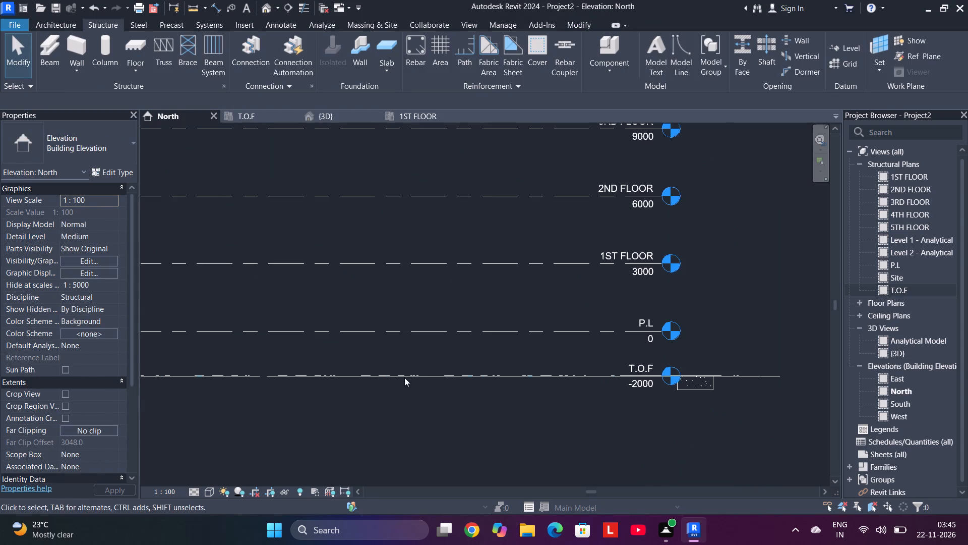
scroll(561, 364, down, 5)
scroll(743, 372, up, 5)
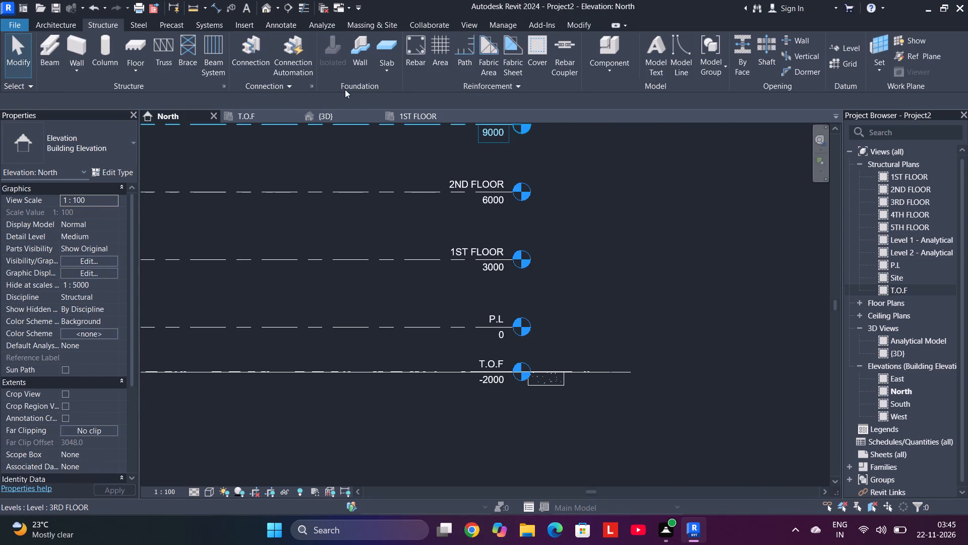
click(246, 113)
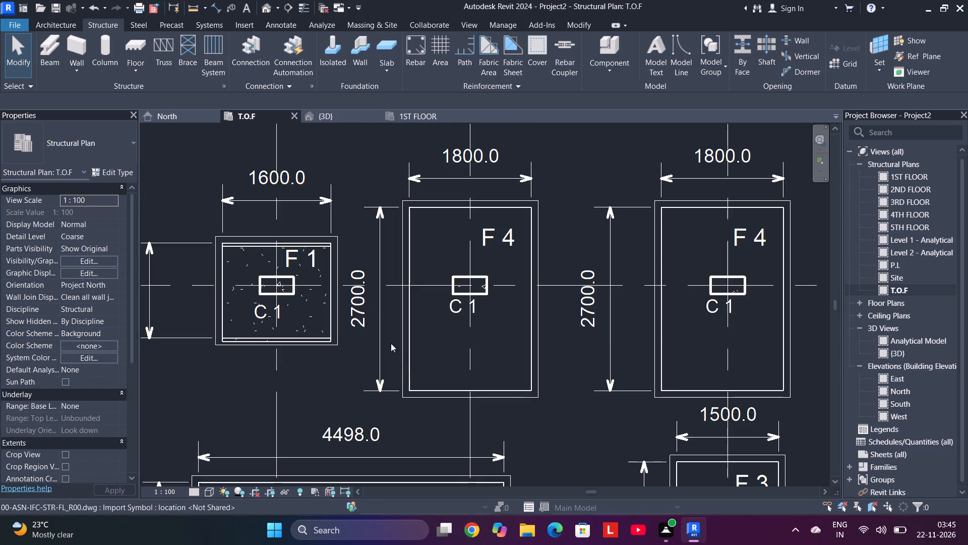
scroll(430, 369, down, 5)
scroll(452, 322, down, 3)
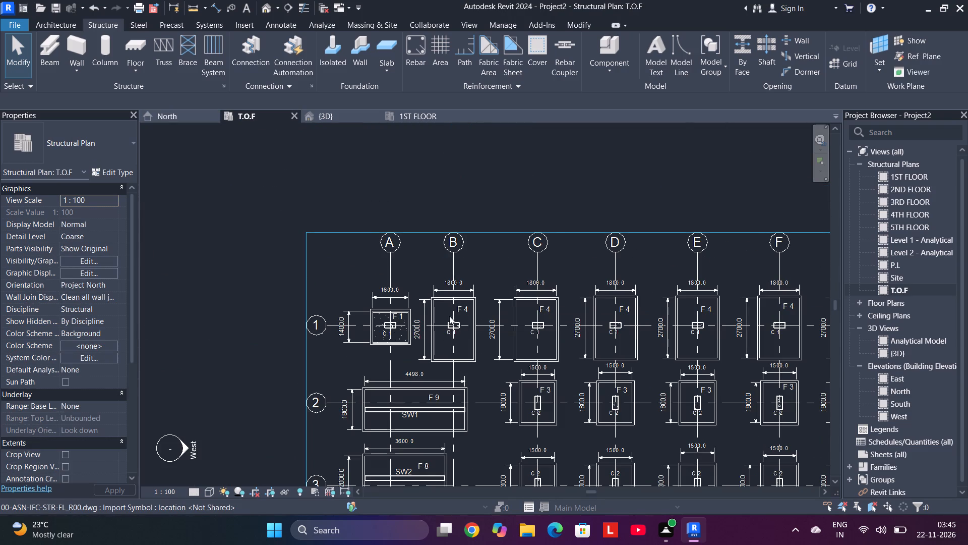
middle_drag(448, 324, 390, 303)
scroll(391, 300, up, 3)
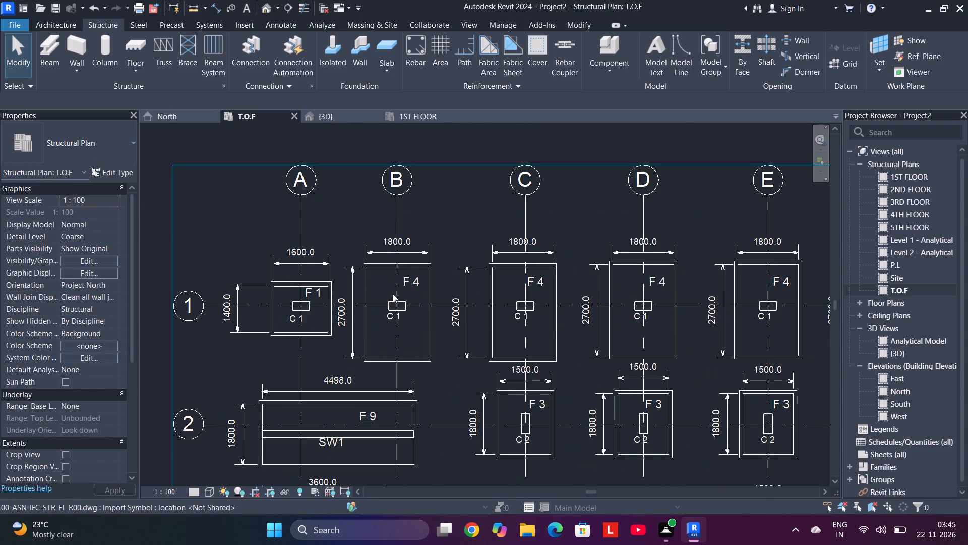
Start an isolated foundation and duplicate the 1600X1400X600 footing type as 2000X1700X600 for the F5 footing at grid H-1.
click(107, 171)
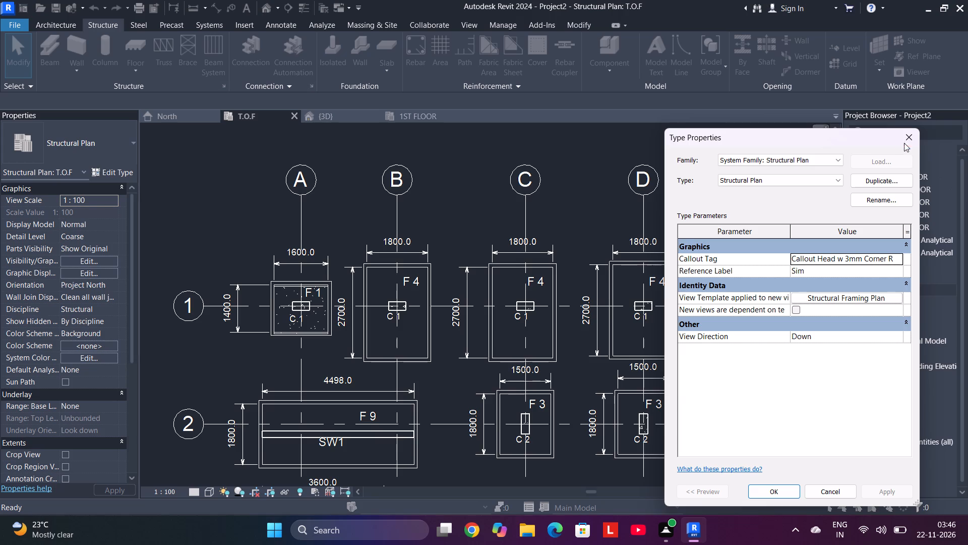
click(904, 142)
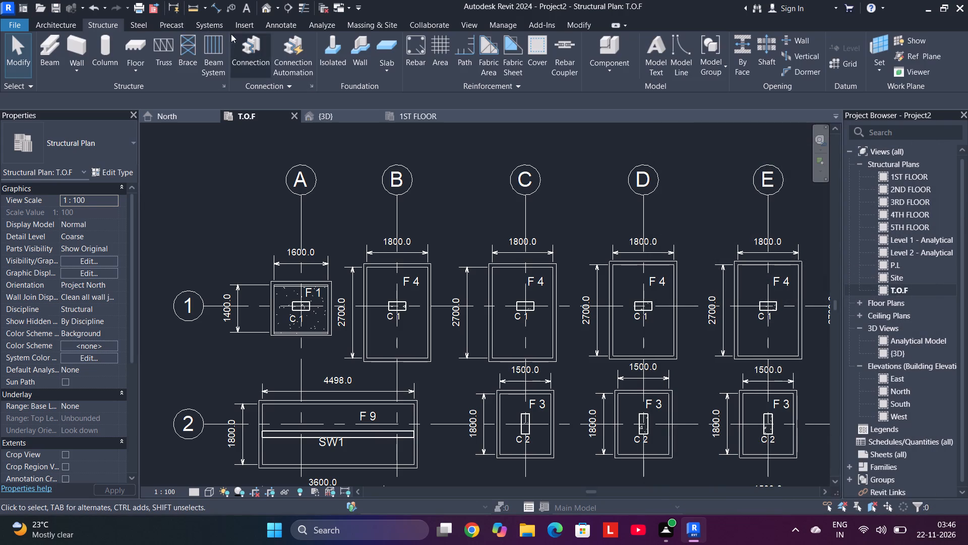
click(331, 53)
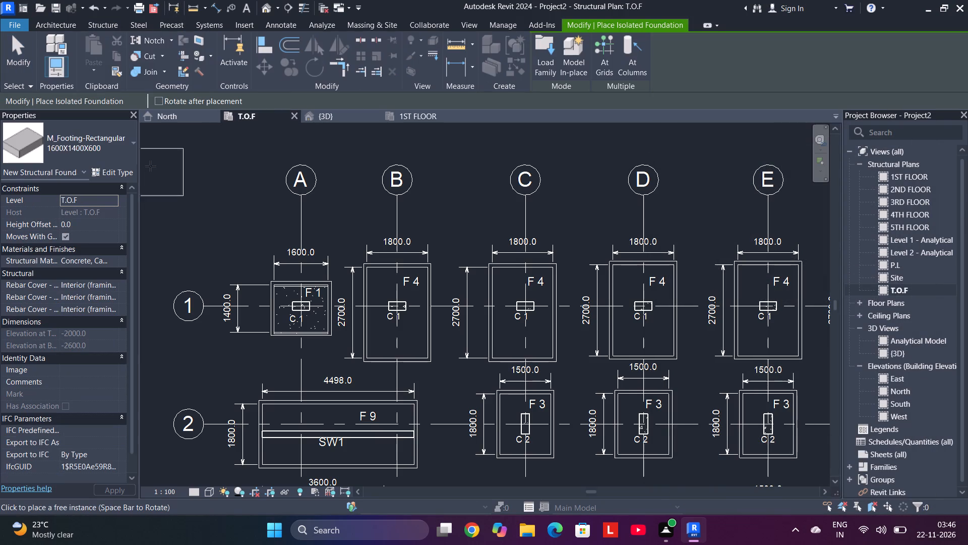
middle_drag(765, 239, 636, 231)
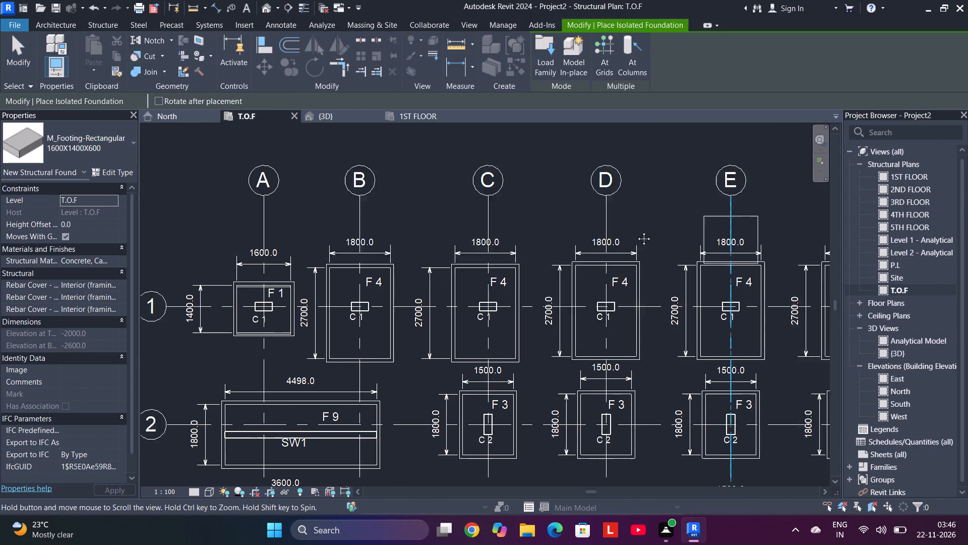
middle_drag(636, 231, 599, 225)
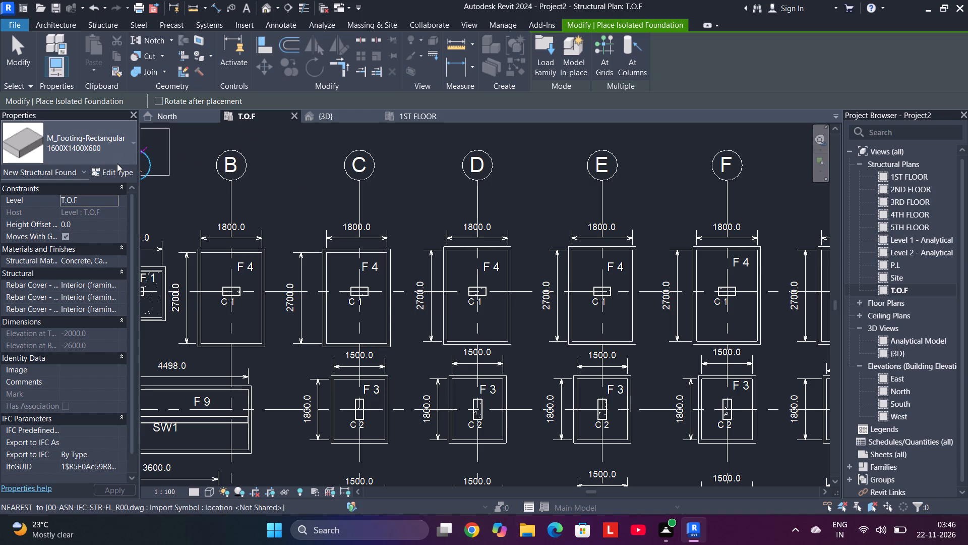
middle_drag(666, 199, 332, 181)
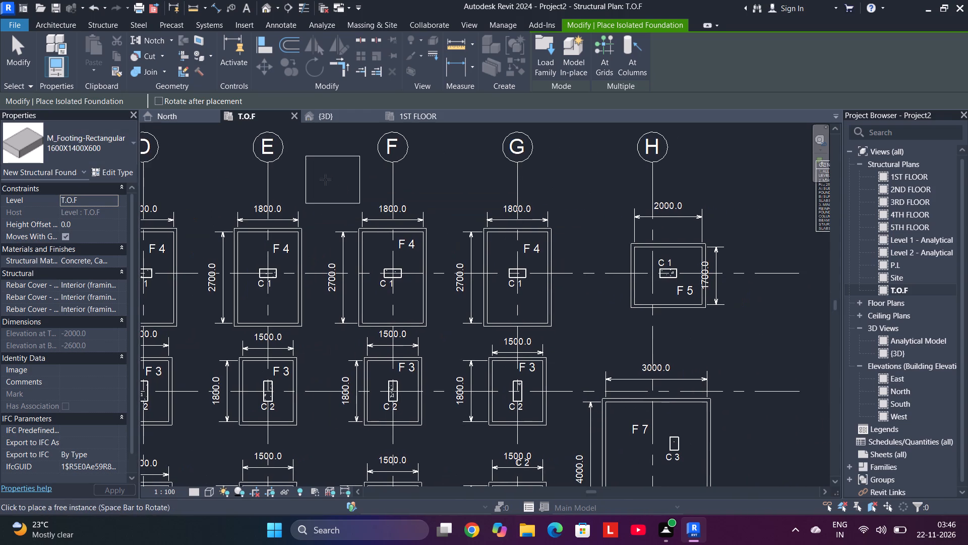
click(111, 169)
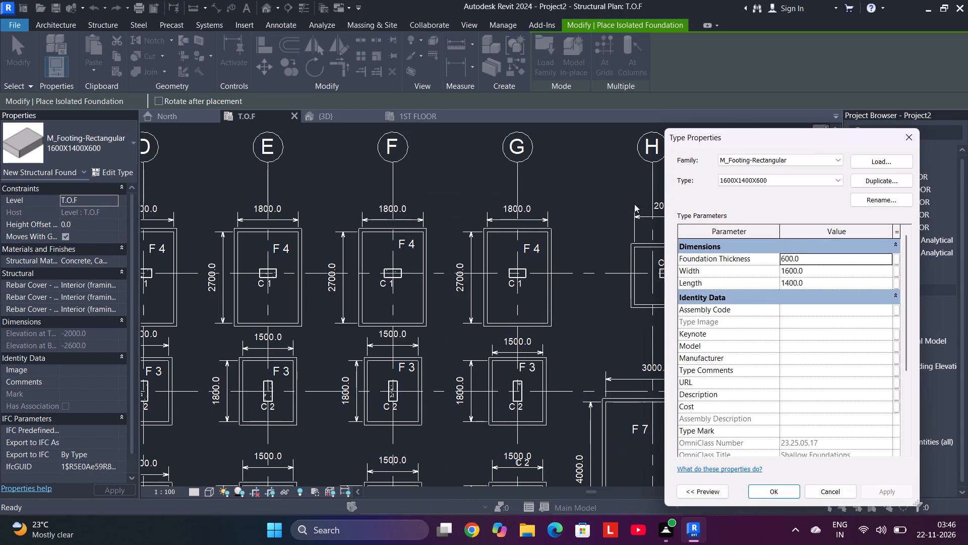
click(812, 183)
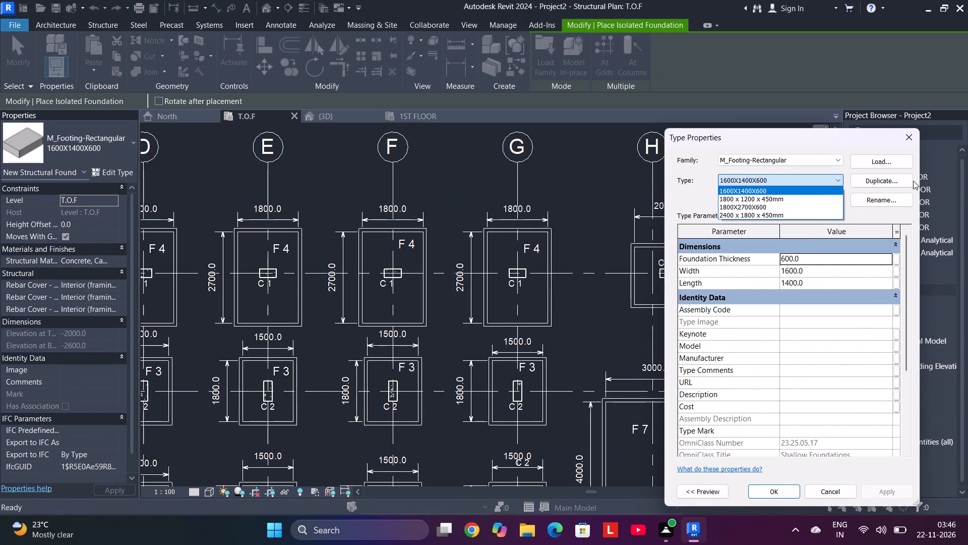
drag(809, 135, 672, 148)
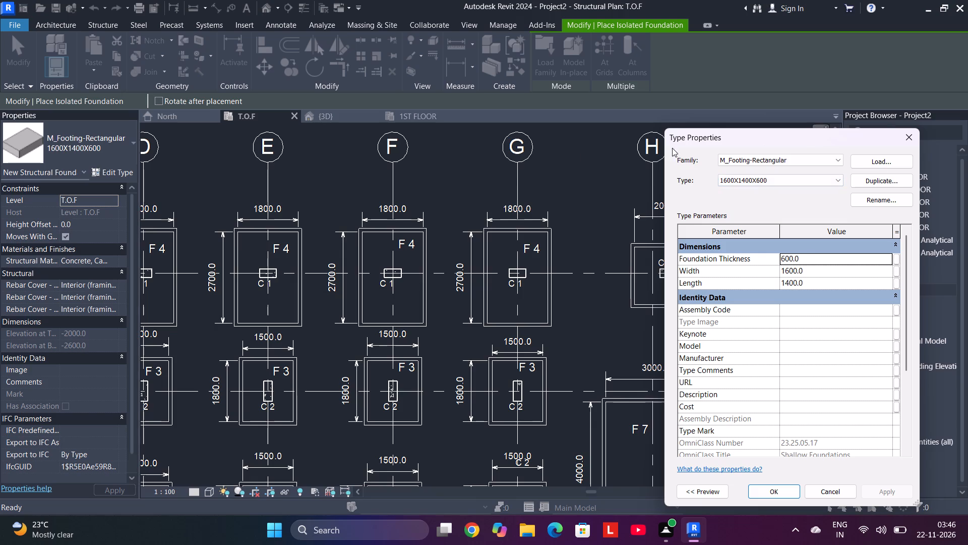
drag(672, 148, 590, 150)
drag(802, 141, 434, 135)
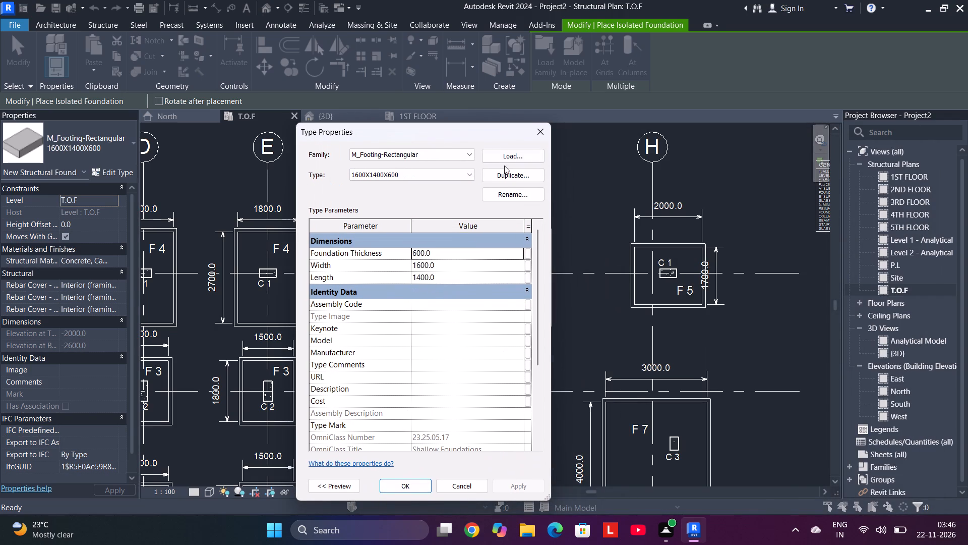
click(507, 178)
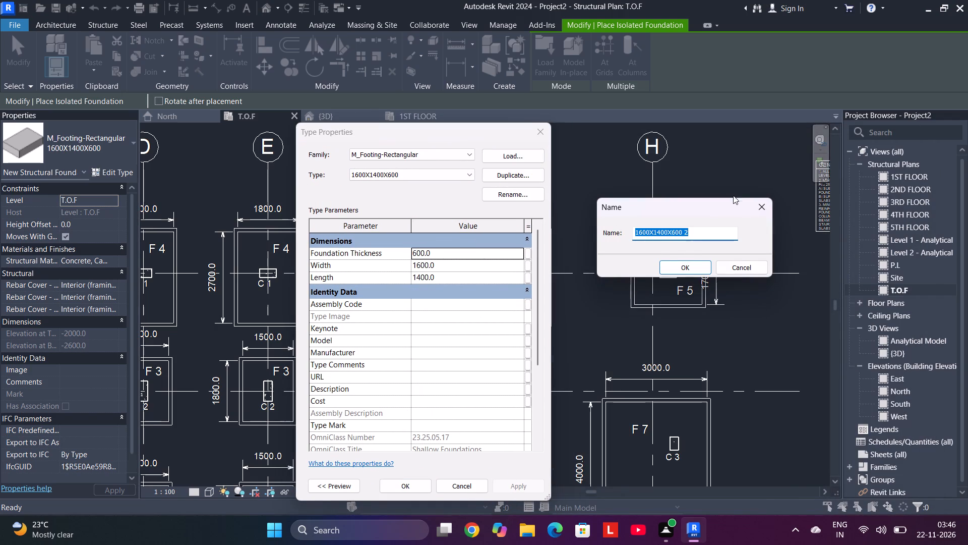
drag(718, 202, 544, 210)
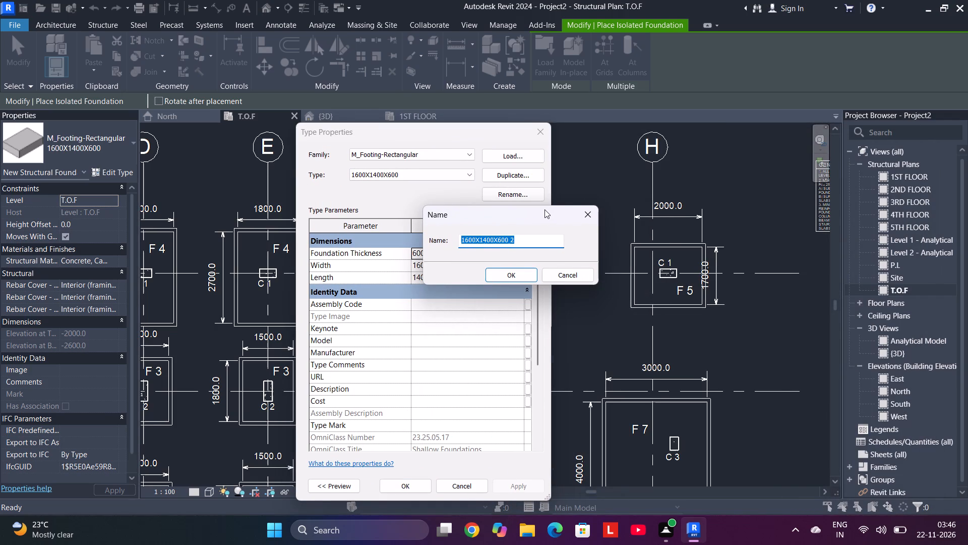
key(BackSpace)
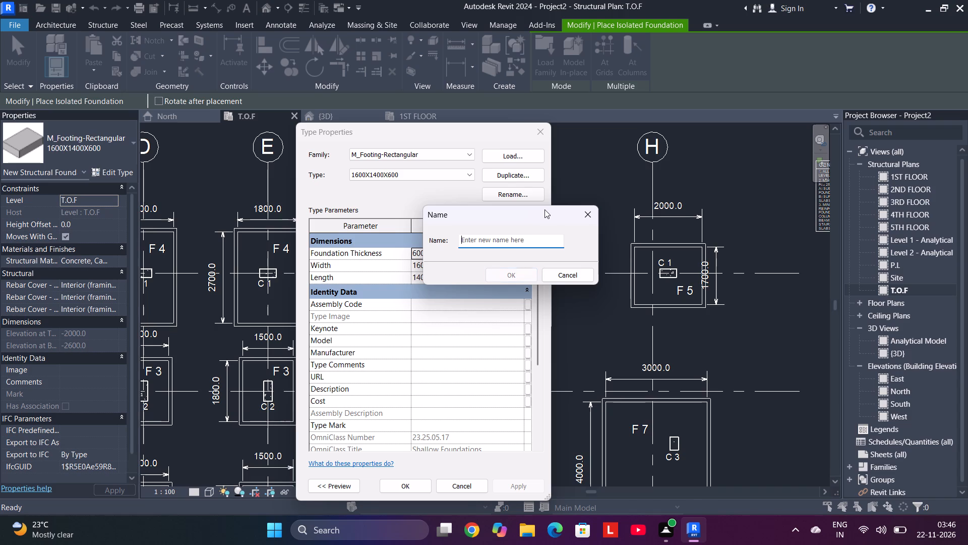
text(200)
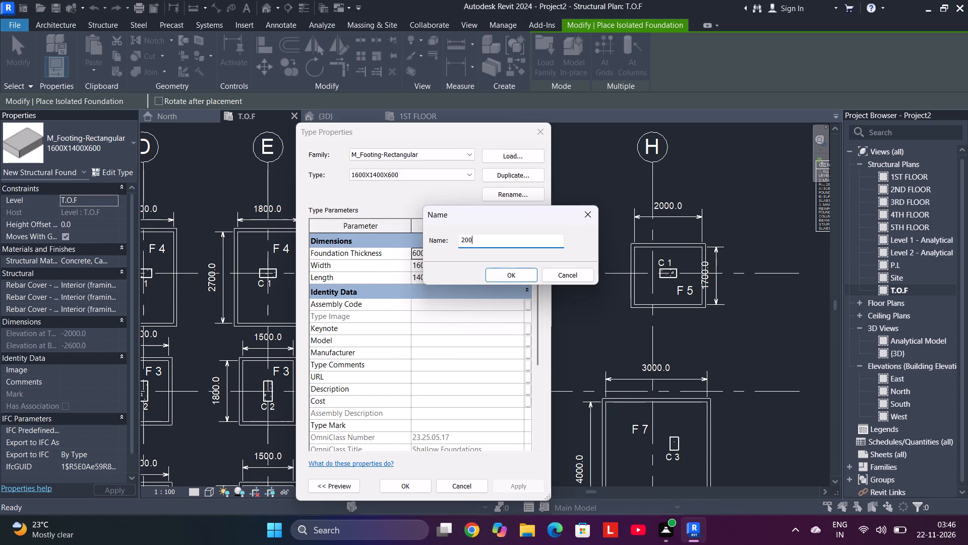
key(0)
key(x)
text(1700)
text(X600)
key(Return)
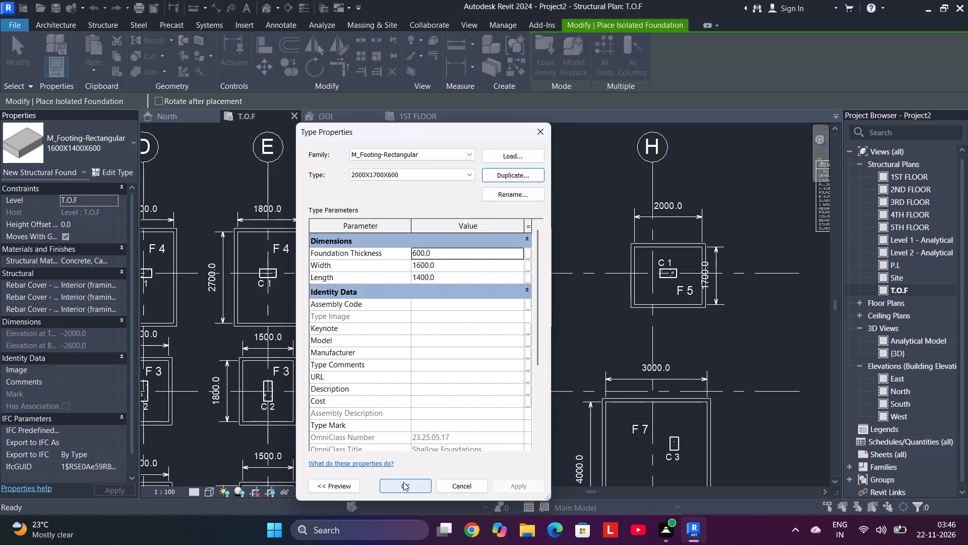
Set the 2000X1700X600 footing type's length to 2000 and width to 1700, and accept the type properties.
click(459, 276)
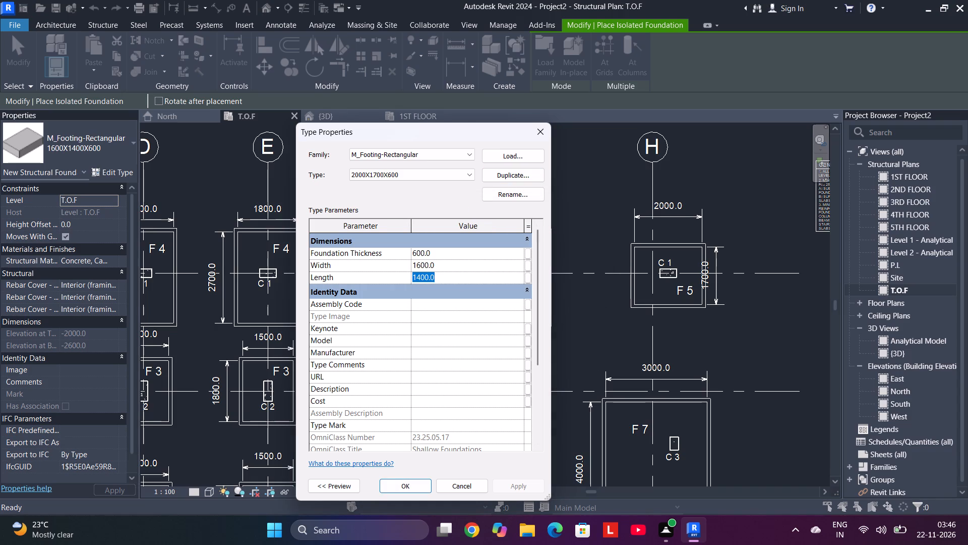
key(BackSpace)
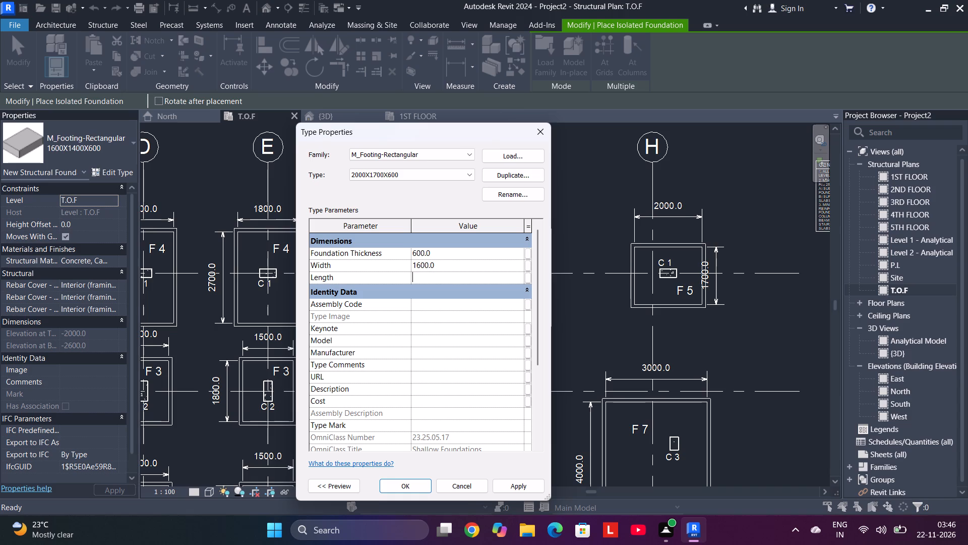
text(2000)
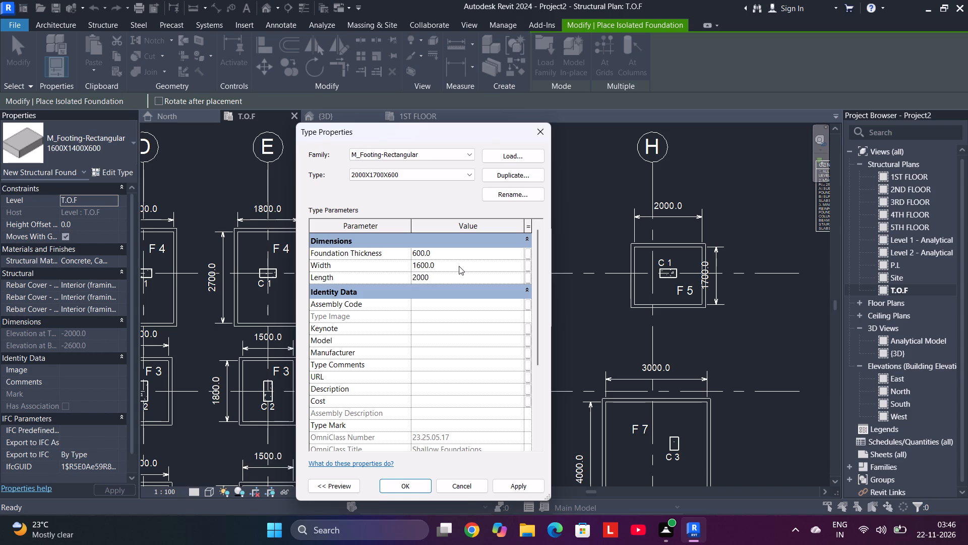
click(459, 262)
key(BackSpace)
text(1700)
key(Return)
click(406, 487)
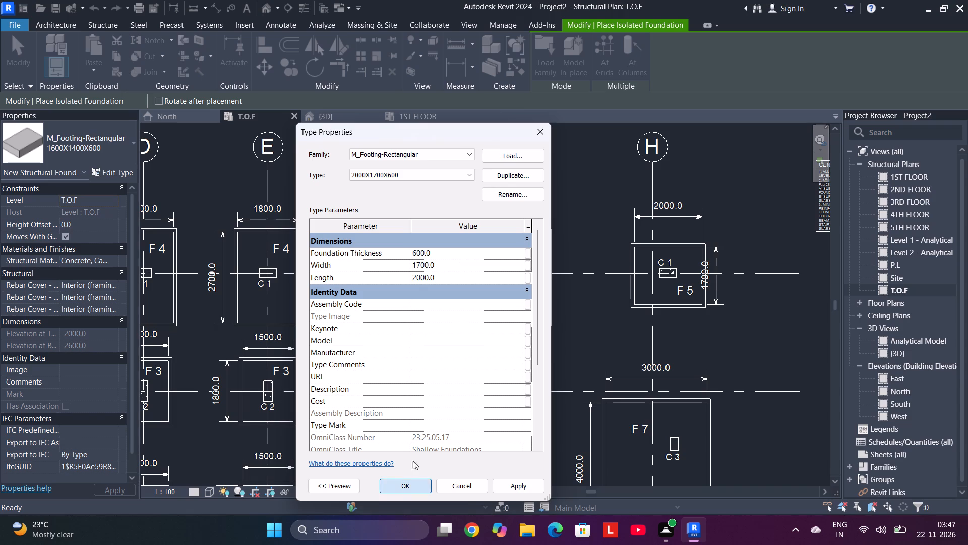
Duplicate the 2000X1700X600 footing type as 1800X4498X600 for the F9 footing under SW1 on grid 2.
scroll(468, 299, down, 4)
middle_drag(468, 299, 558, 243)
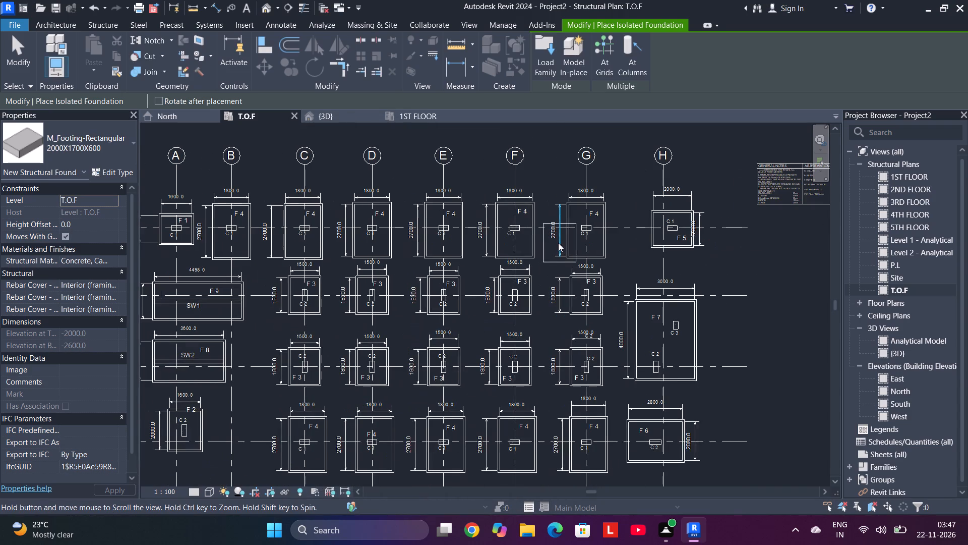
scroll(529, 294, down, 1)
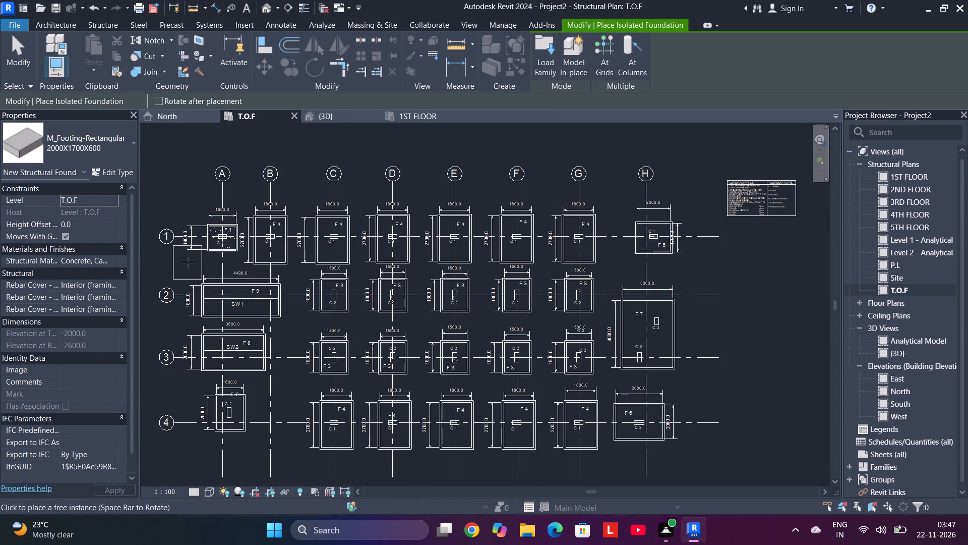
click(101, 169)
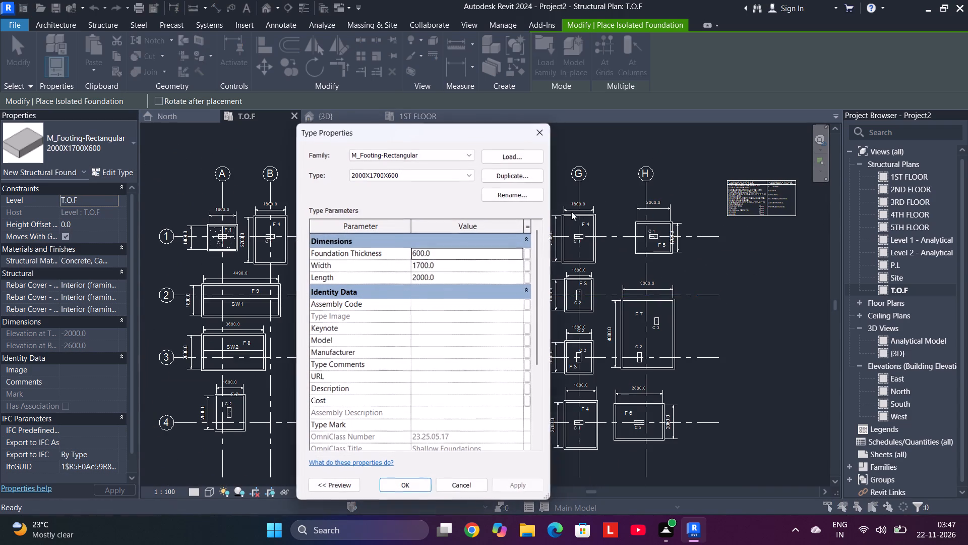
drag(445, 134, 591, 150)
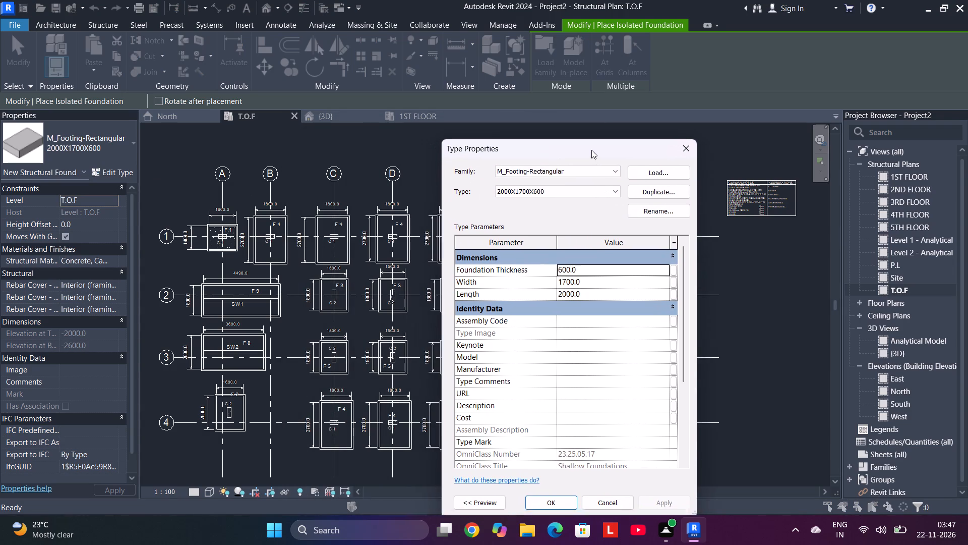
drag(591, 150, 606, 136)
click(651, 171)
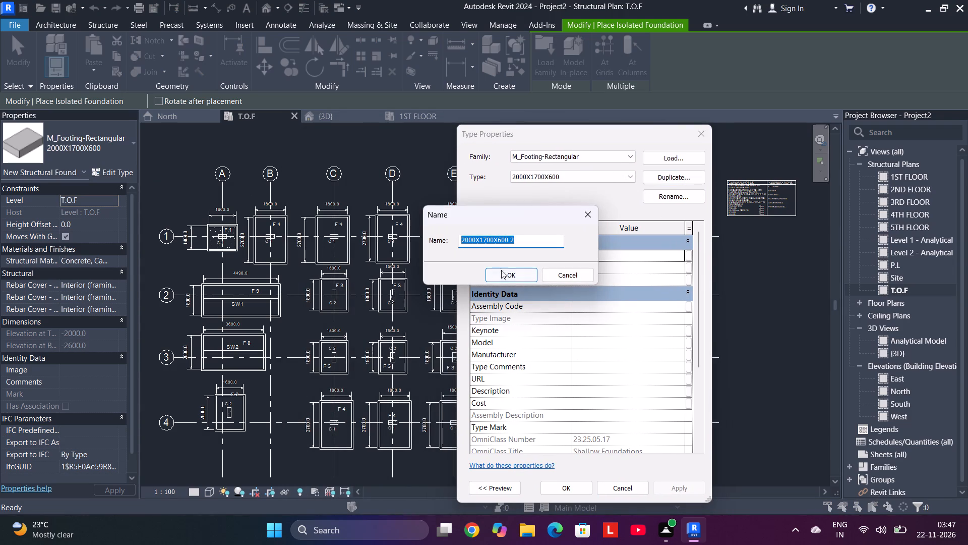
click(515, 239)
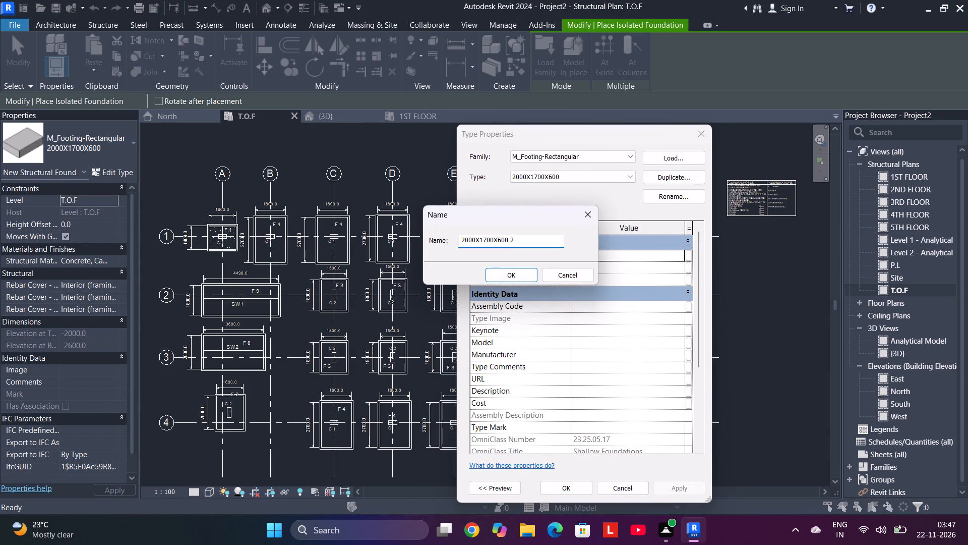
key(BackSpace)
key(BackSpace)
key(BackSpace)
key(BackSpace)
key(BackSpace)
key(BackSpace)
key(BackSpace)
key(BackSpace)
key(BackSpace)
key(BackSpace)
key(BackSpace)
key(BackSpace)
key(BackSpace)
key(BackSpace)
key(BackSpace)
key(BackSpace)
key(BackSpace)
key(BackSpace)
key(BackSpace)
key(BackSpace)
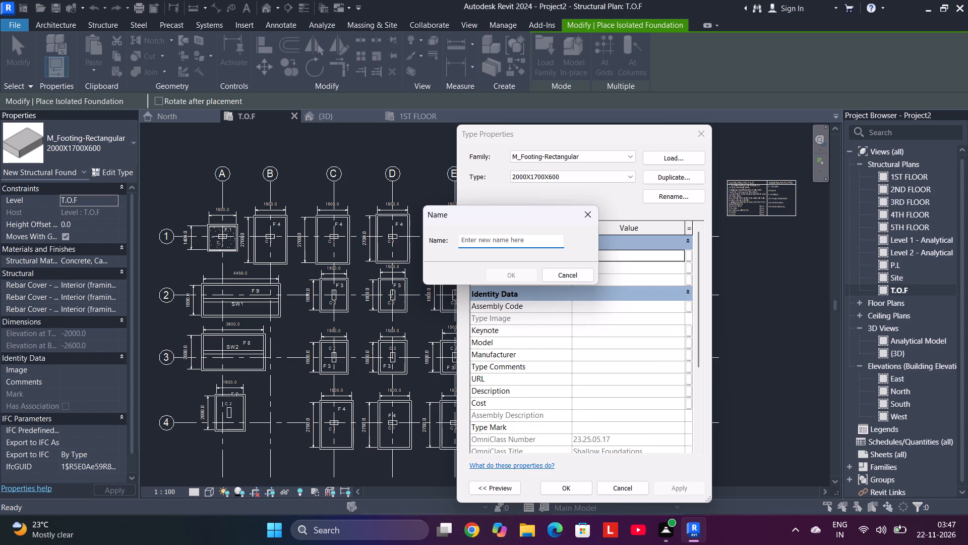
key(End)
key(Up)
key(Insert)
key(Insert)
key(x)
key(BackSpace)
text(1800)
key(x)
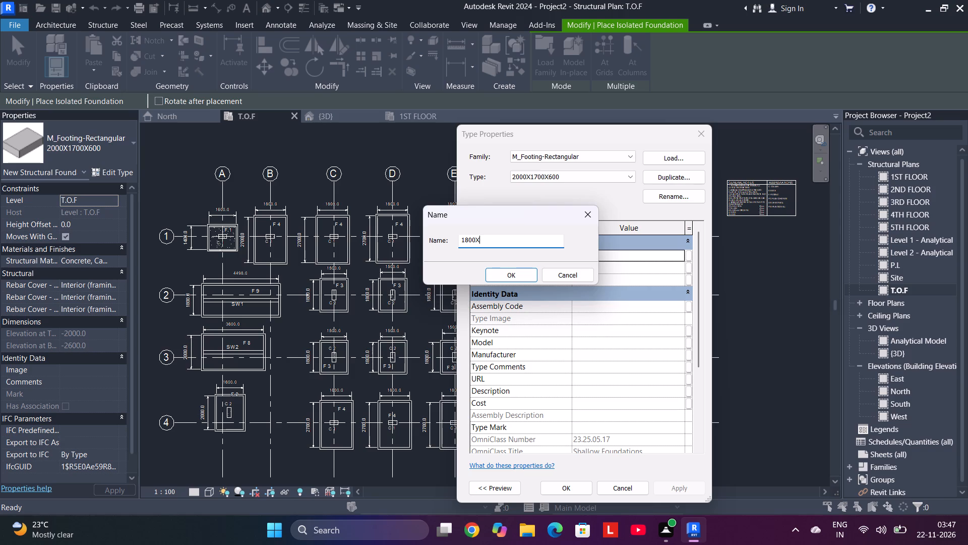
text(44)
text(98)
text(X600)
key(Return)
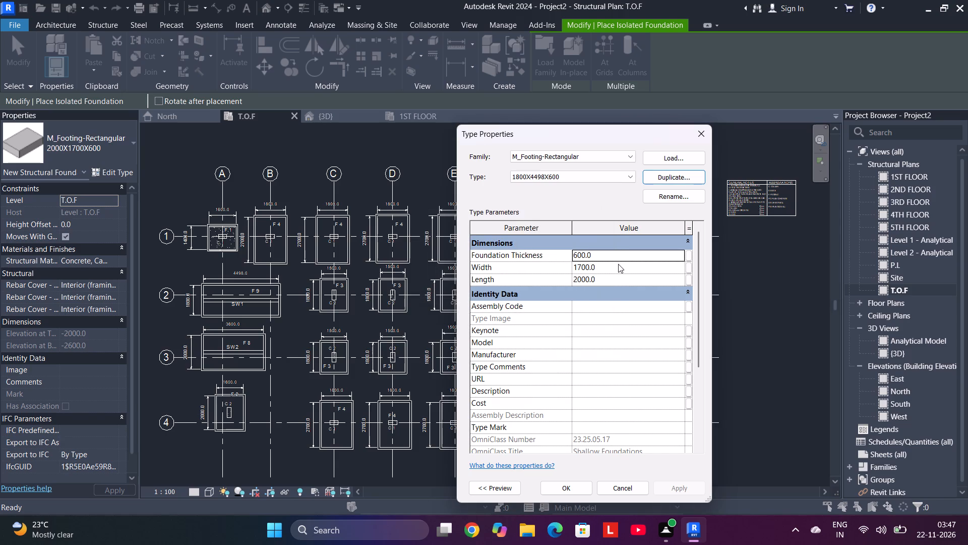
Set the 1800X4498X600 footing type's width to 1800 and length to 4498, and accept the type properties.
click(618, 264)
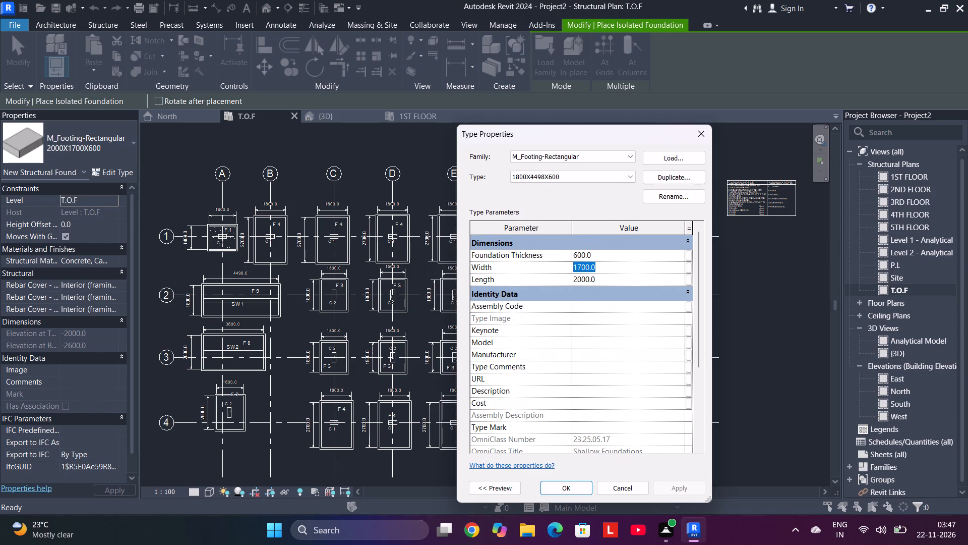
key(BackSpace)
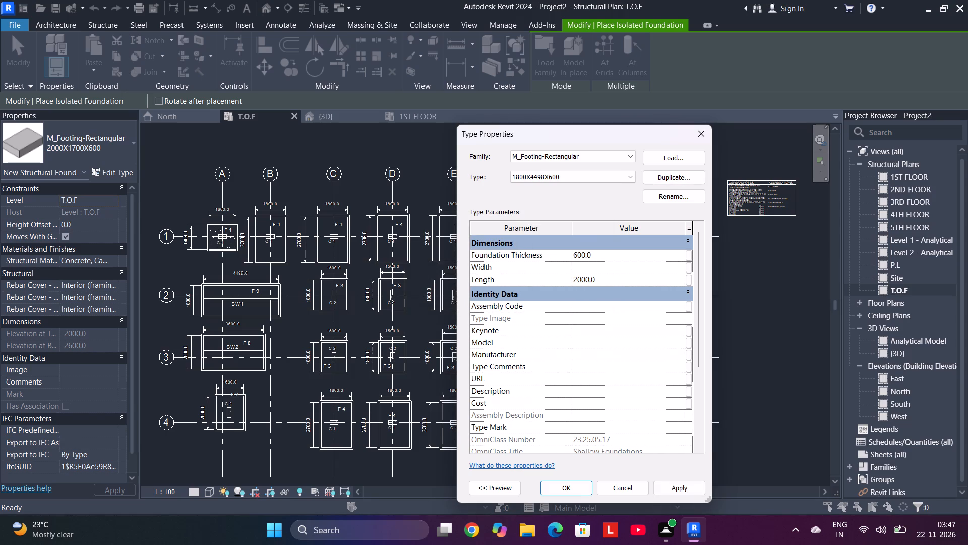
text(1800)
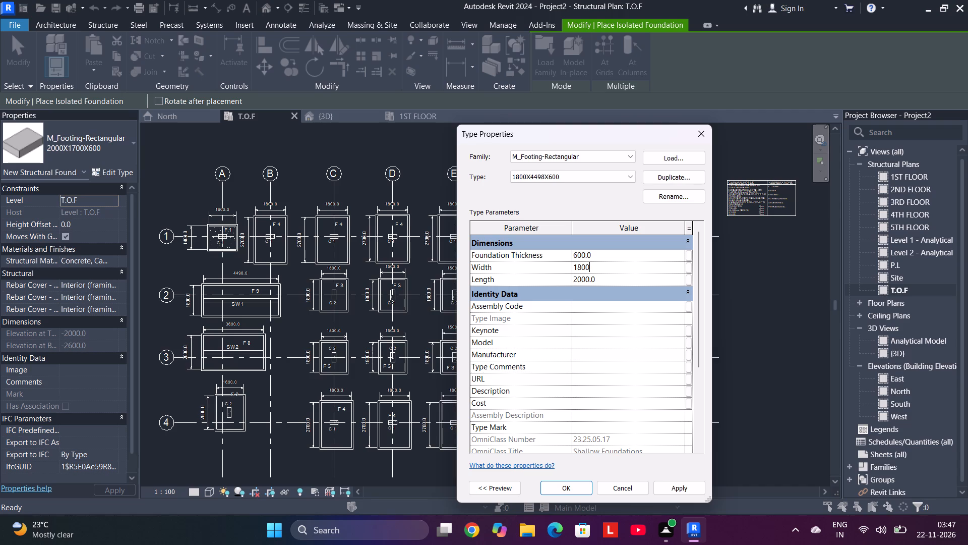
click(617, 277)
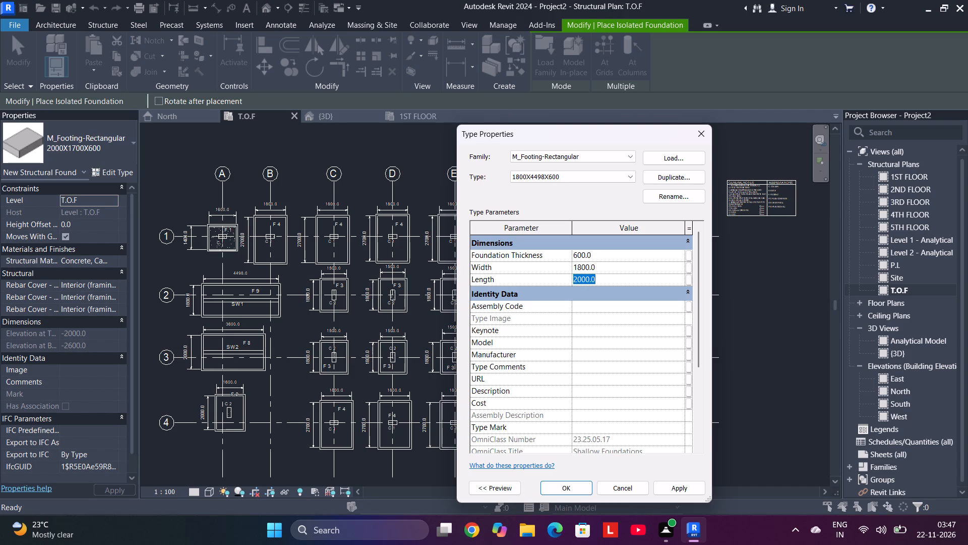
text(44)
text(98)
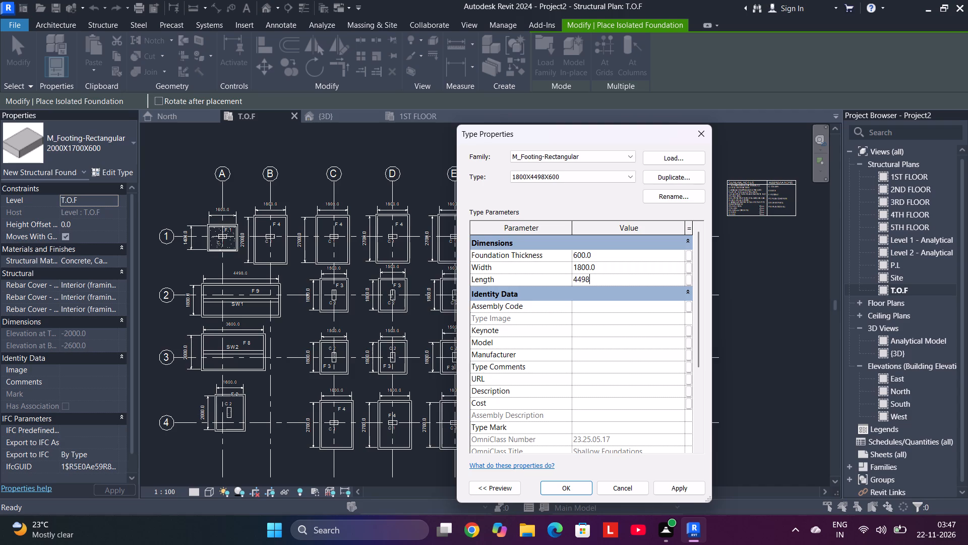
key(Return)
key(Return)
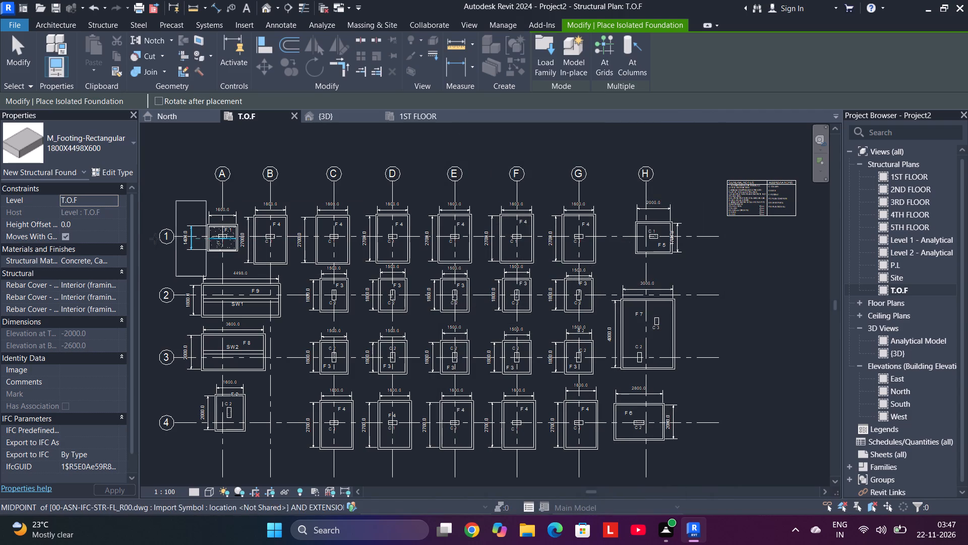
Duplicate the 1800X4498X600 footing type as 2000X3600X600 for the F8 footing under SW2 on grid 3.
click(106, 173)
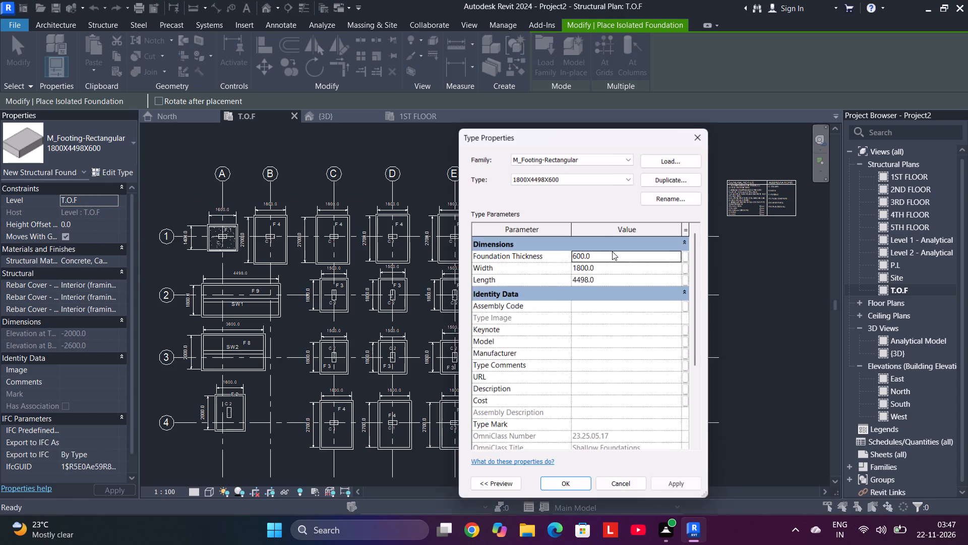
click(671, 179)
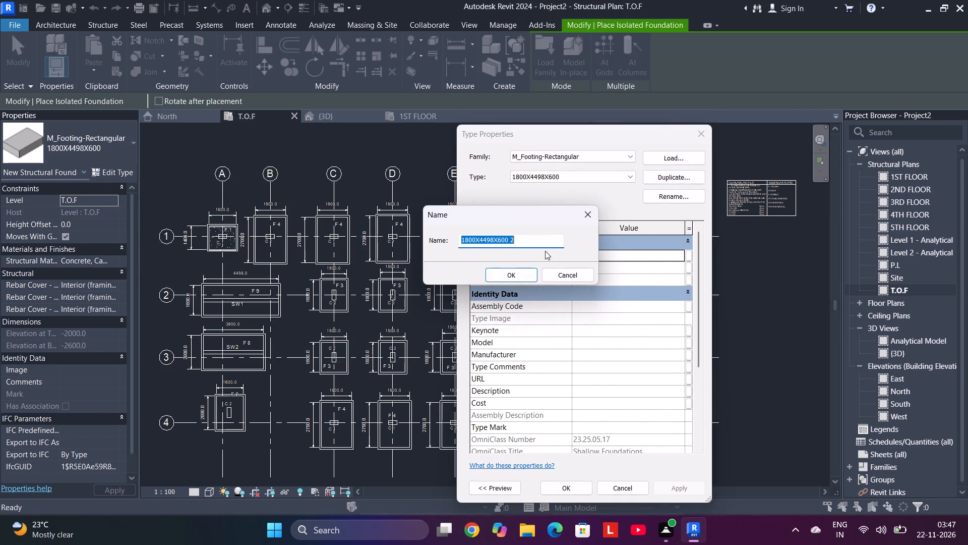
key(BackSpace)
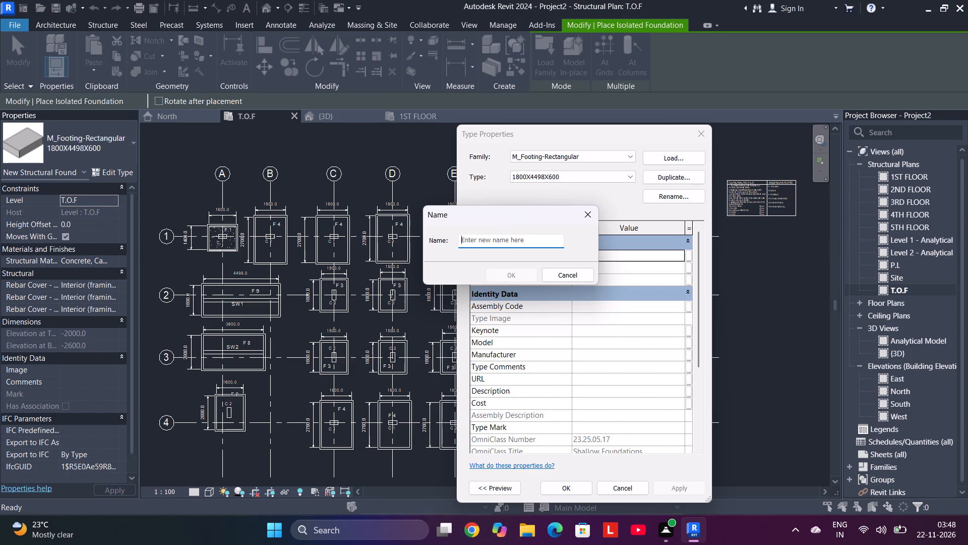
text(2000)
key(x)
text(3600)
key(x)
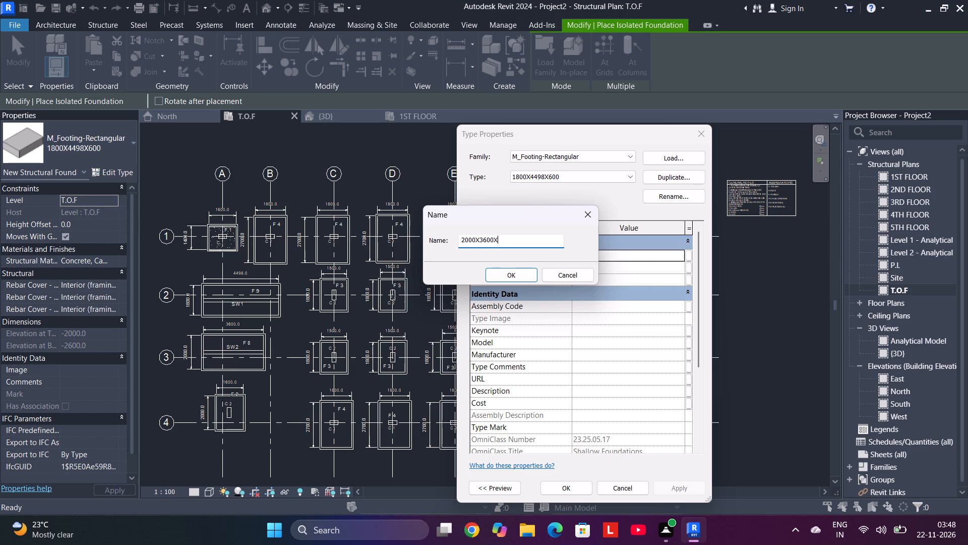
text(600)
key(Return)
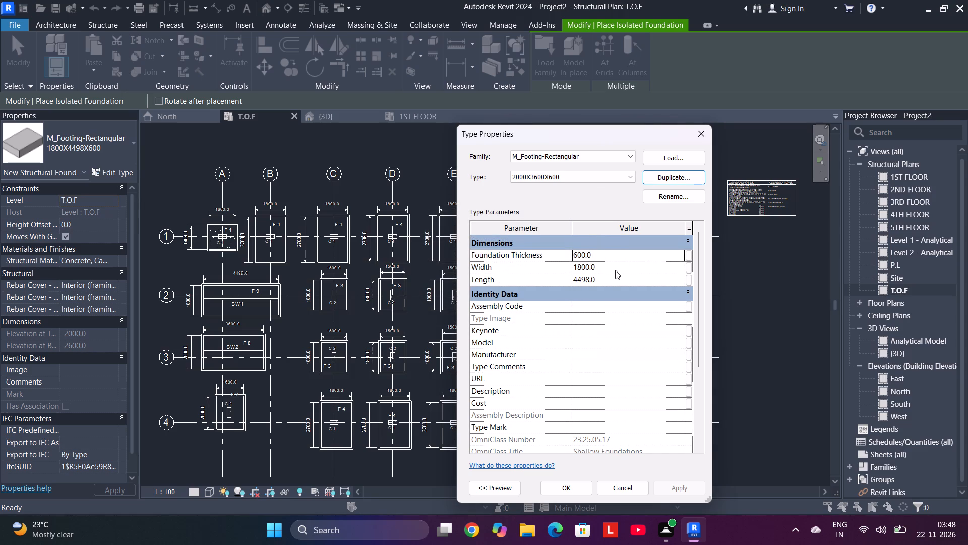
Set the 2000X3600X600 footing type's width to 2000 and length to 3600, and accept the type properties.
click(615, 270)
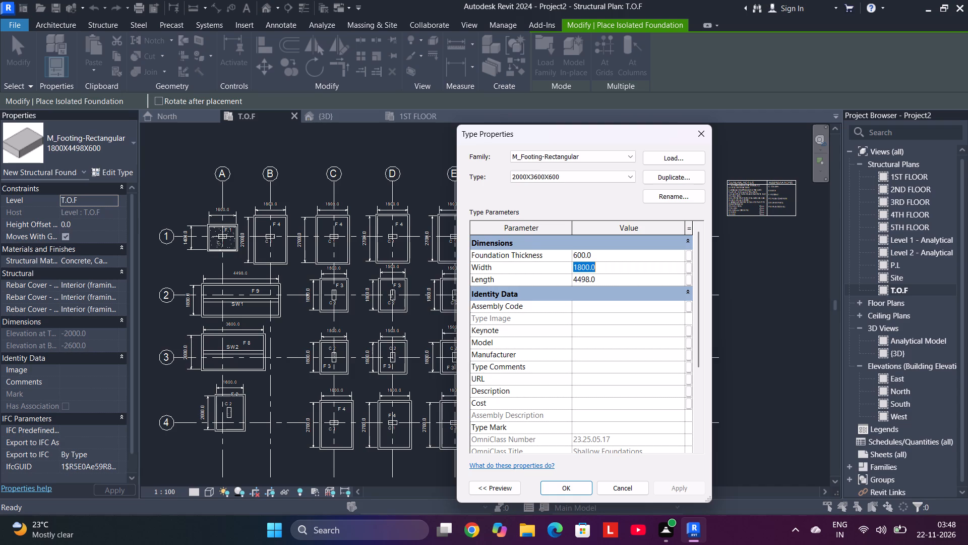
key(BackSpace)
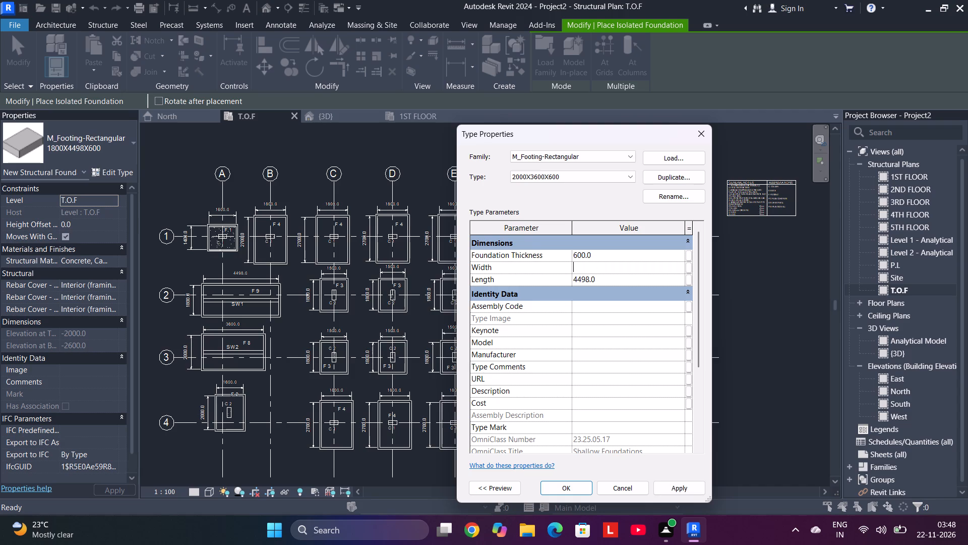
text(2000)
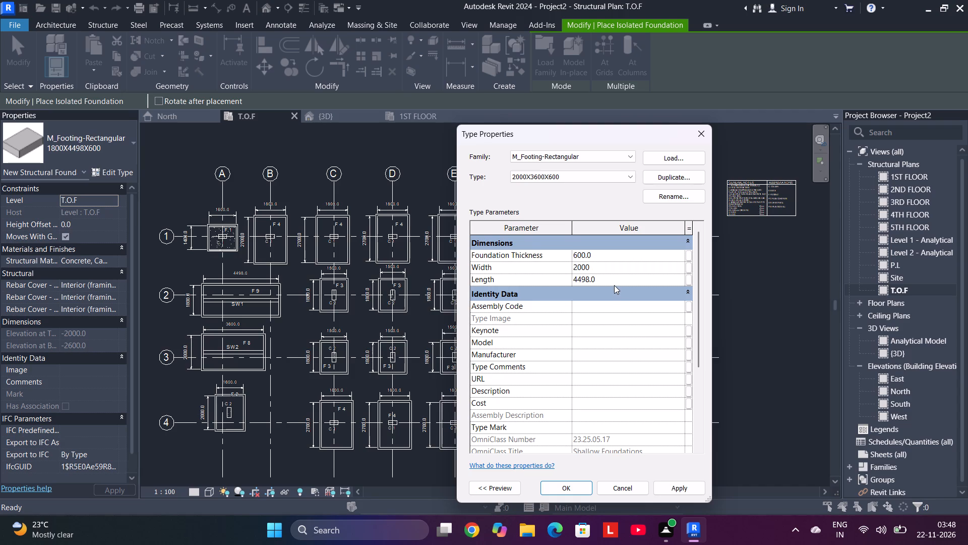
triple_click(614, 279)
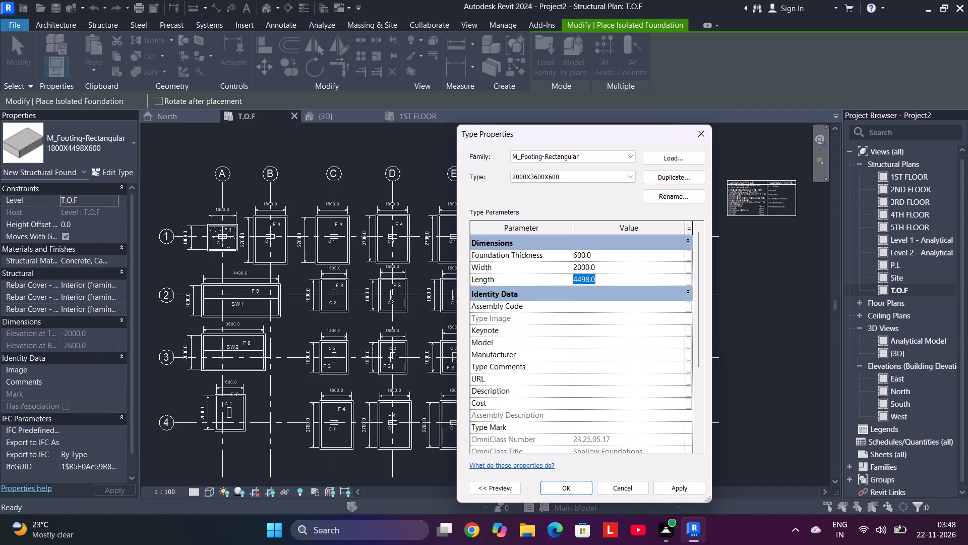
text(3600)
key(Return)
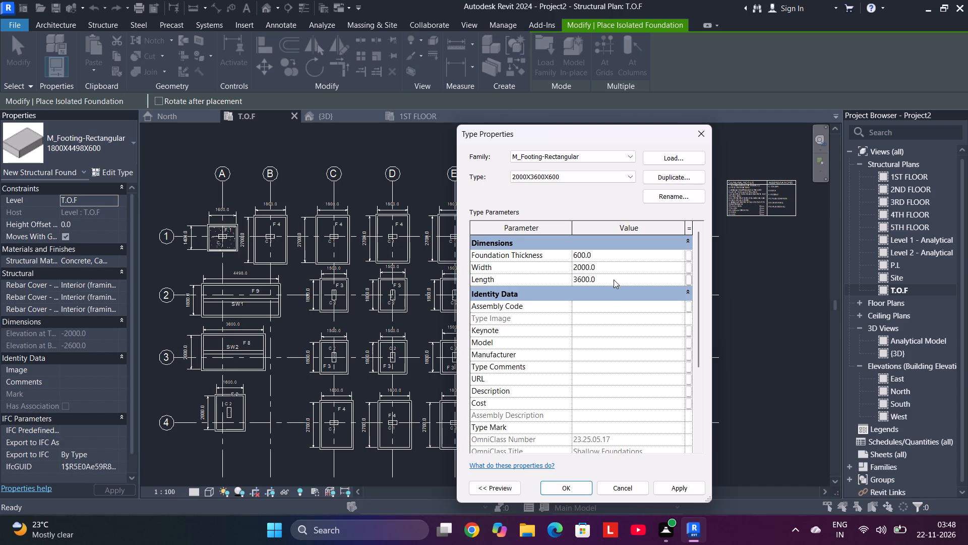
click(563, 490)
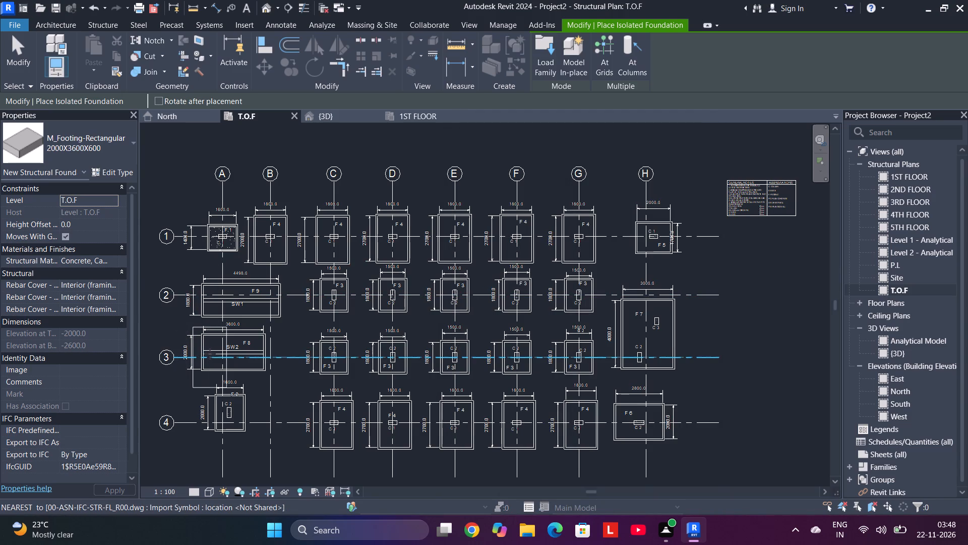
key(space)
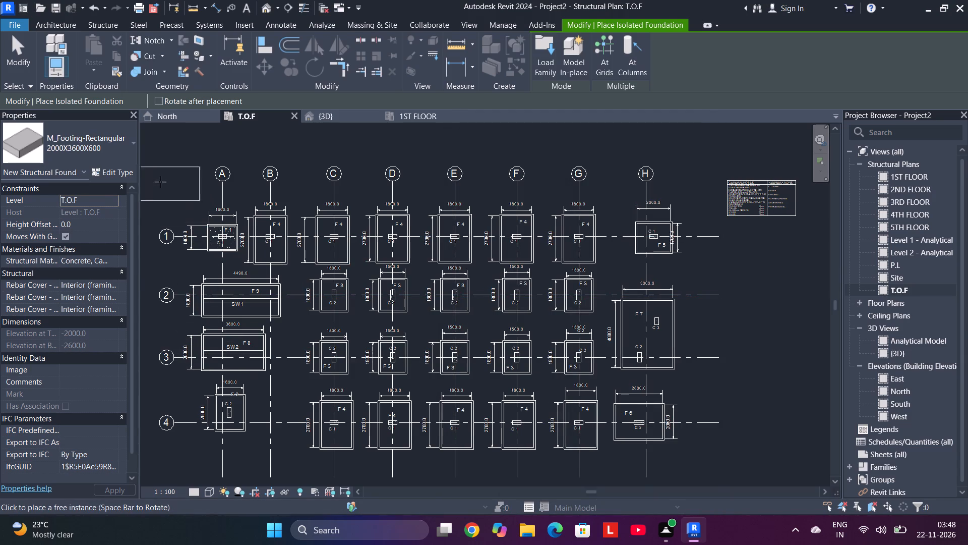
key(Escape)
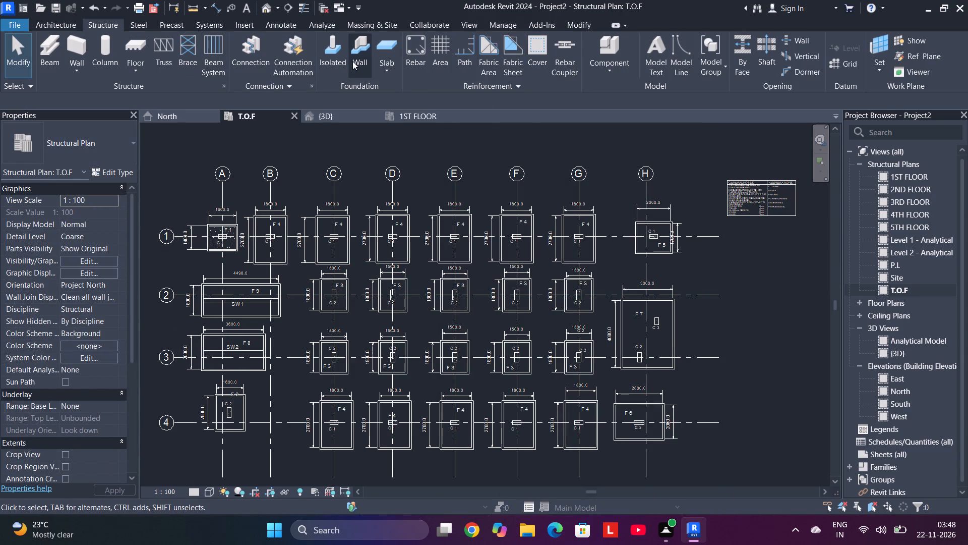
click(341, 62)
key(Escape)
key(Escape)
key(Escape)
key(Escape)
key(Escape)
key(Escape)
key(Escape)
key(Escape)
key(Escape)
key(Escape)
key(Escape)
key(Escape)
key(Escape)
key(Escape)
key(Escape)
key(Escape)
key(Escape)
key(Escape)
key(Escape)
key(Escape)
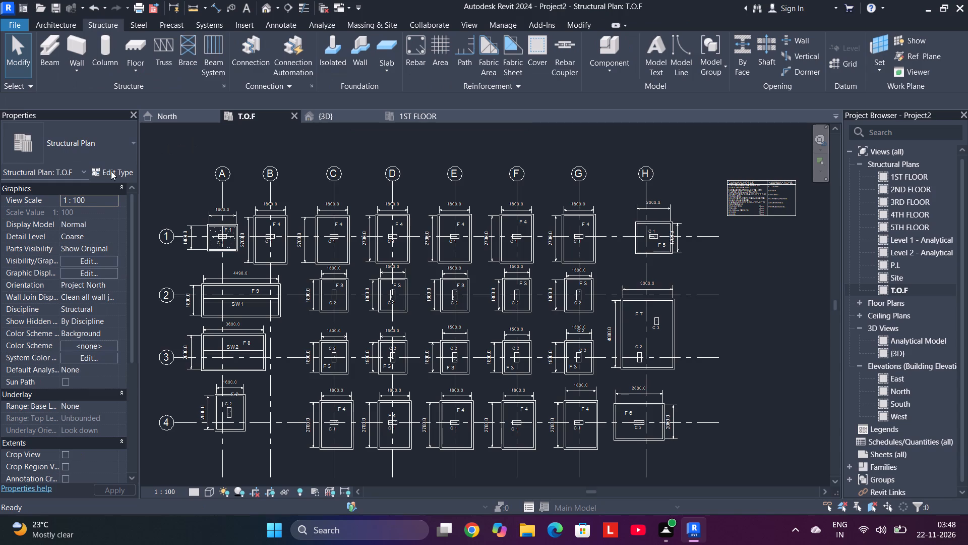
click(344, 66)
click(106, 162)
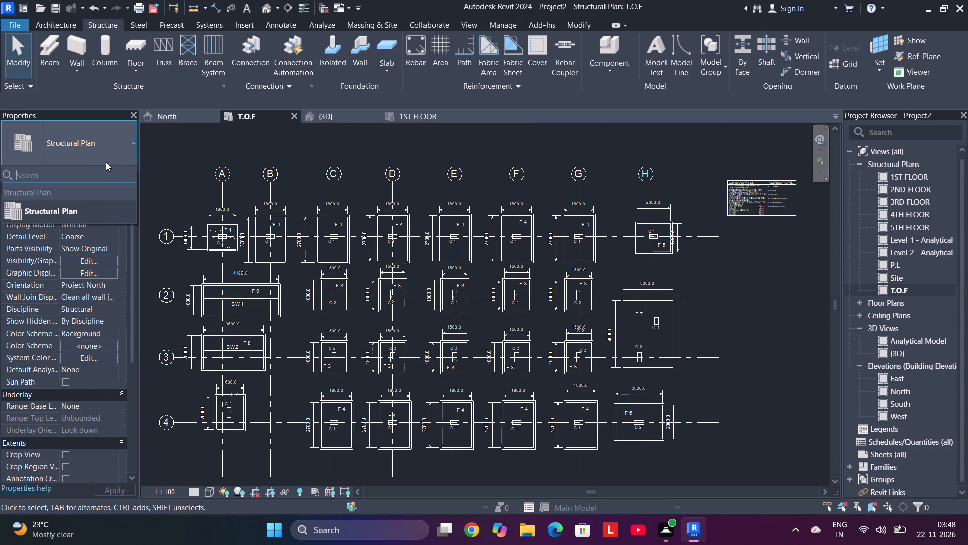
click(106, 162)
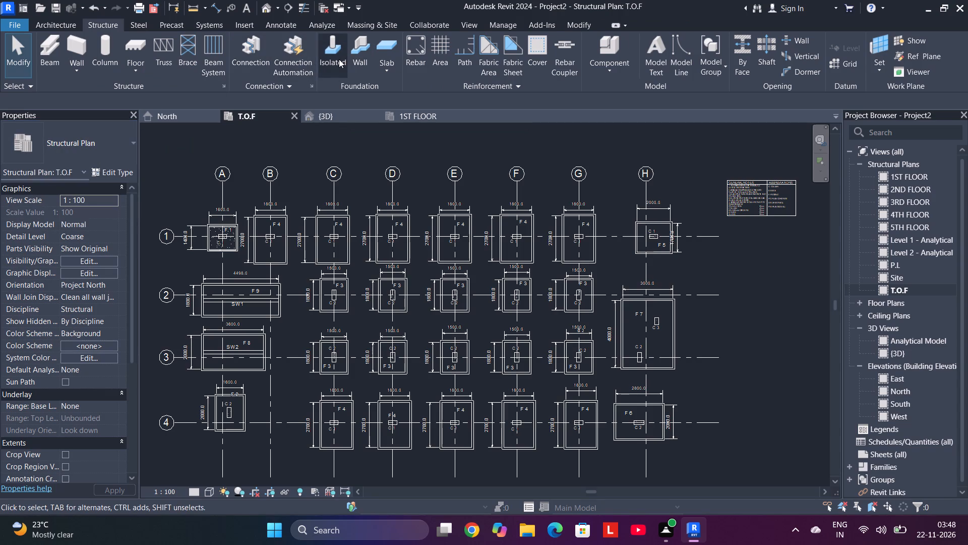
Restart isolated footing placement and duplicate the 2000X3600X600 type as 2000X1600X600 for the footing at grid A-4.
click(339, 59)
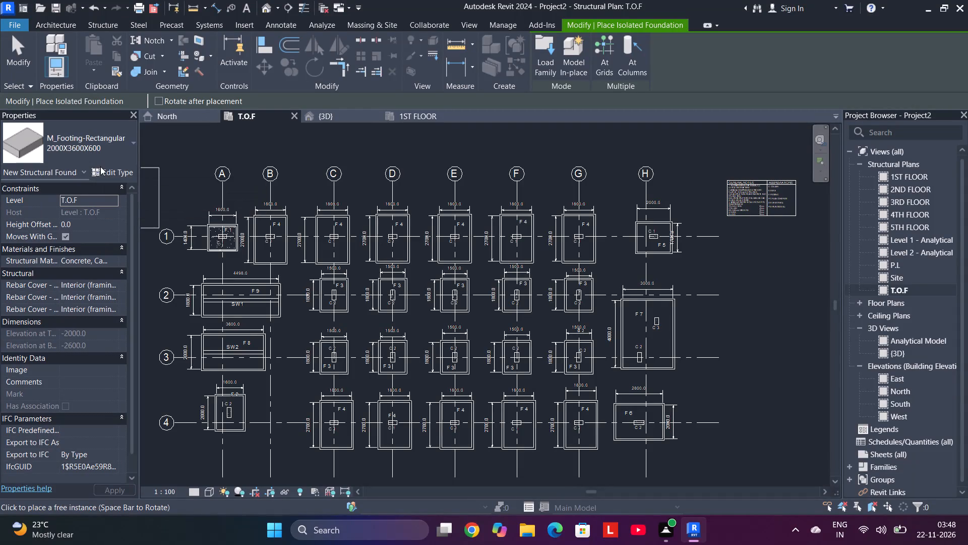
click(100, 167)
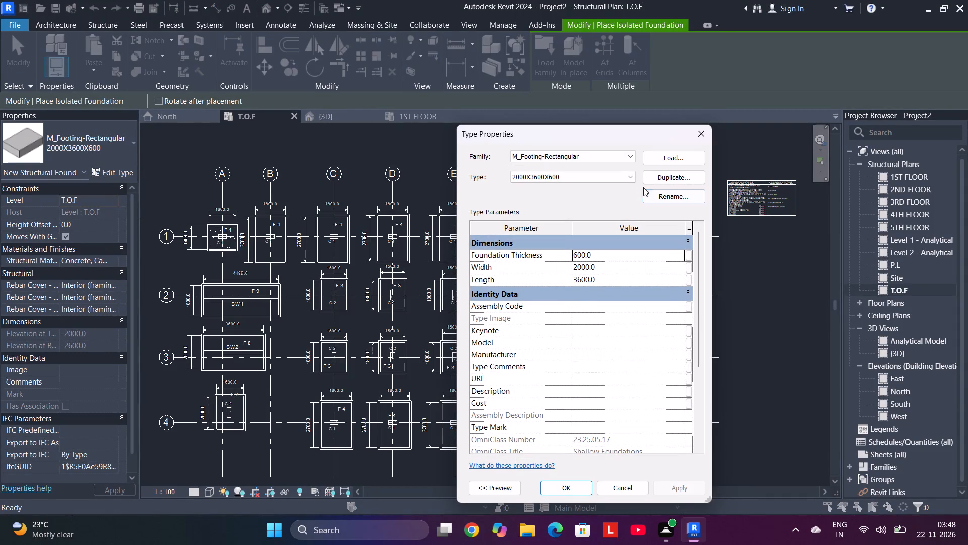
click(618, 178)
click(618, 178)
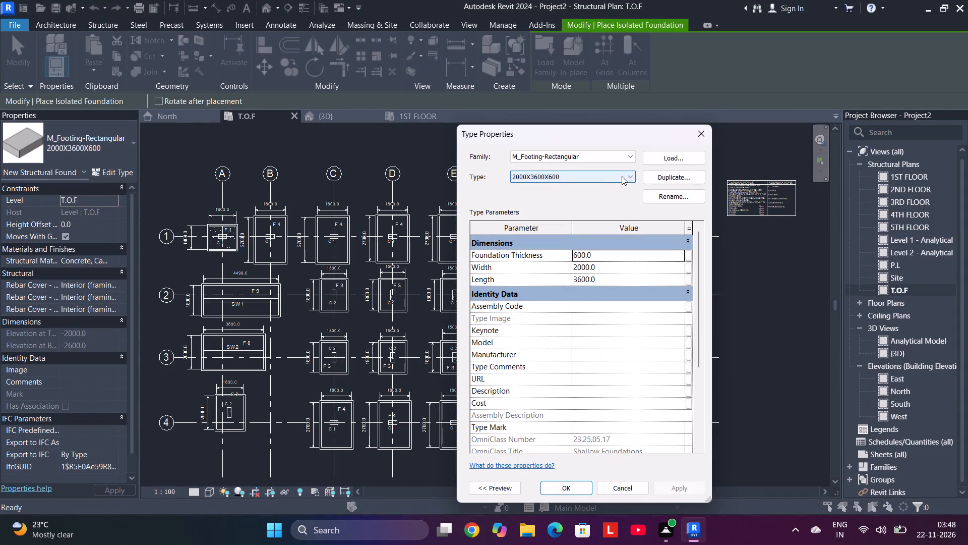
click(656, 181)
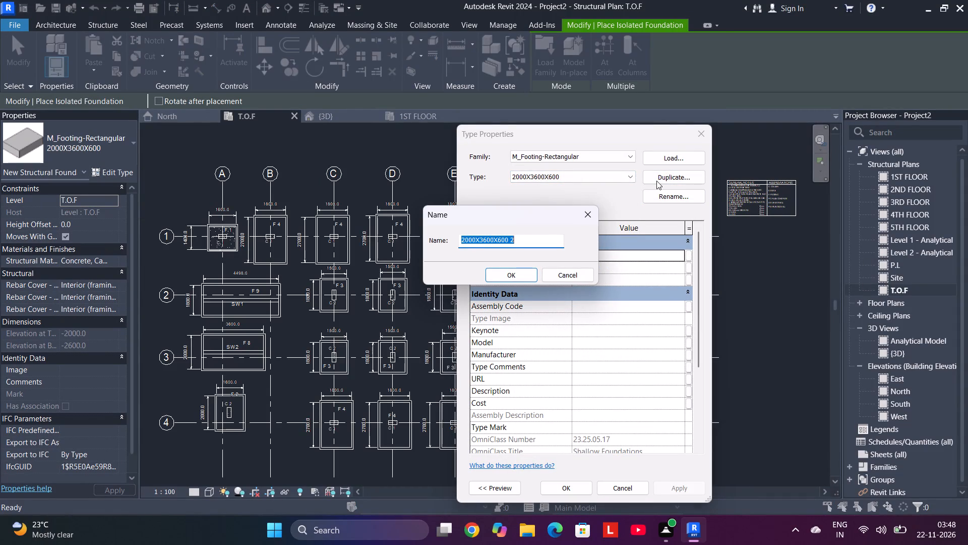
key(BackSpace)
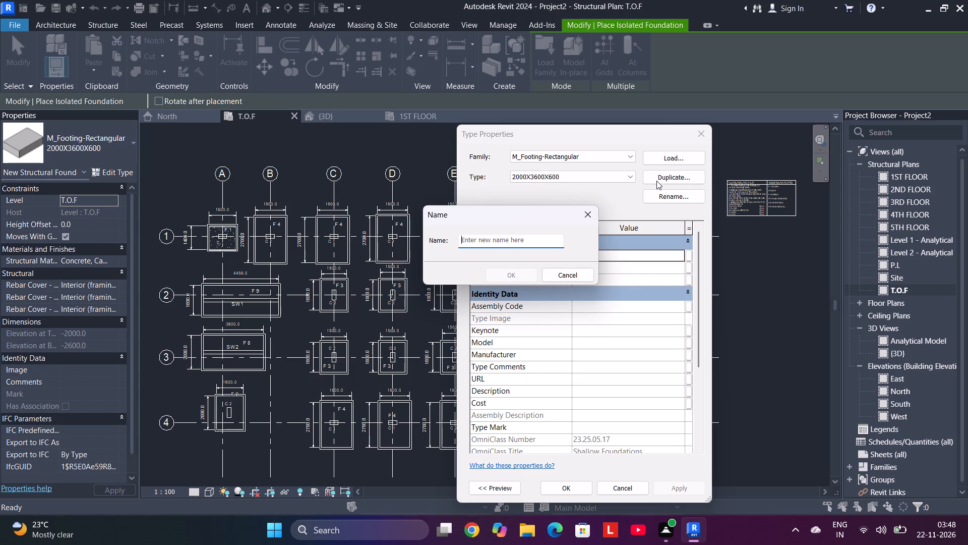
text(2000)
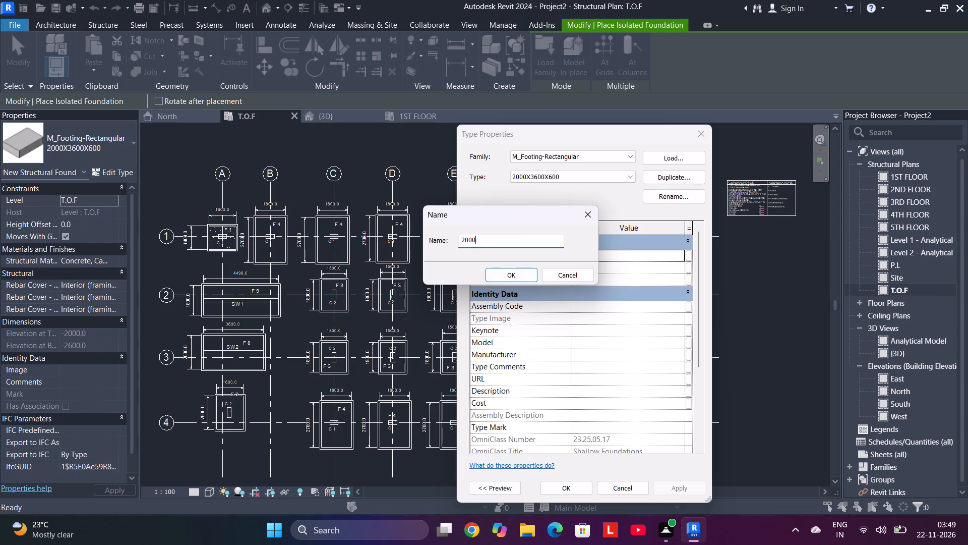
key(x)
key(1)
key(0)
key(BackSpace)
text(600X)
text(600)
key(Return)
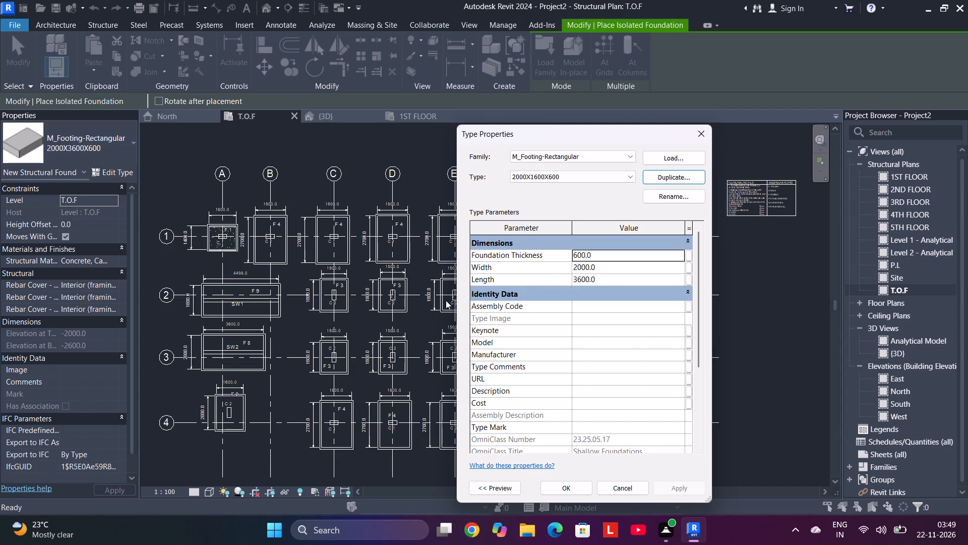
Set the 2000X1600X600 footing type's length to 1600 and accept the type properties.
click(620, 279)
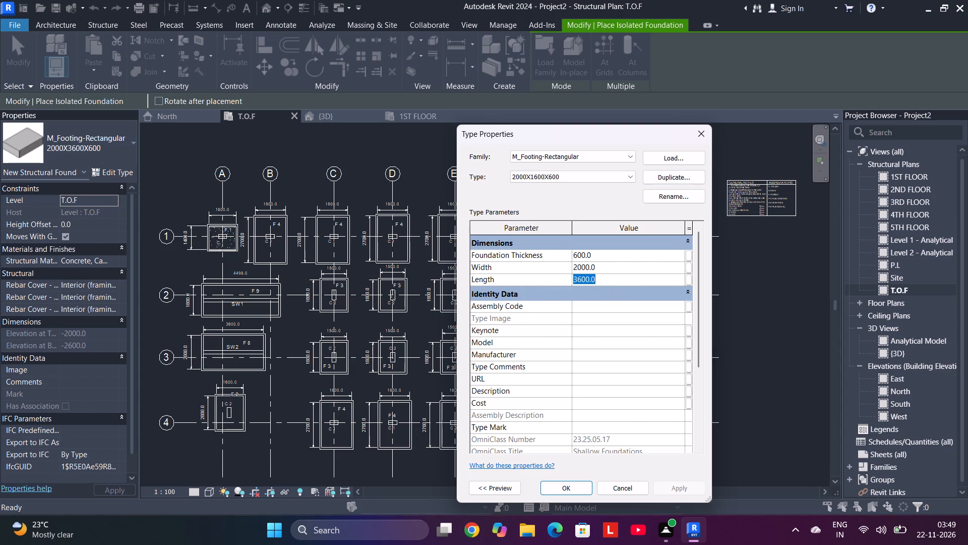
key(Right)
key(Right)
key(Left)
key(Left)
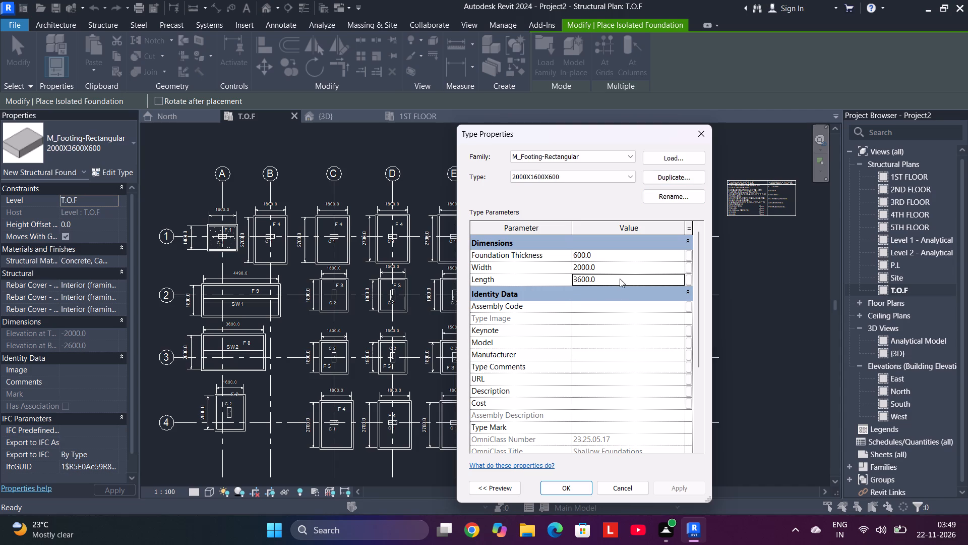
key(Left)
key(Left)
key(Right)
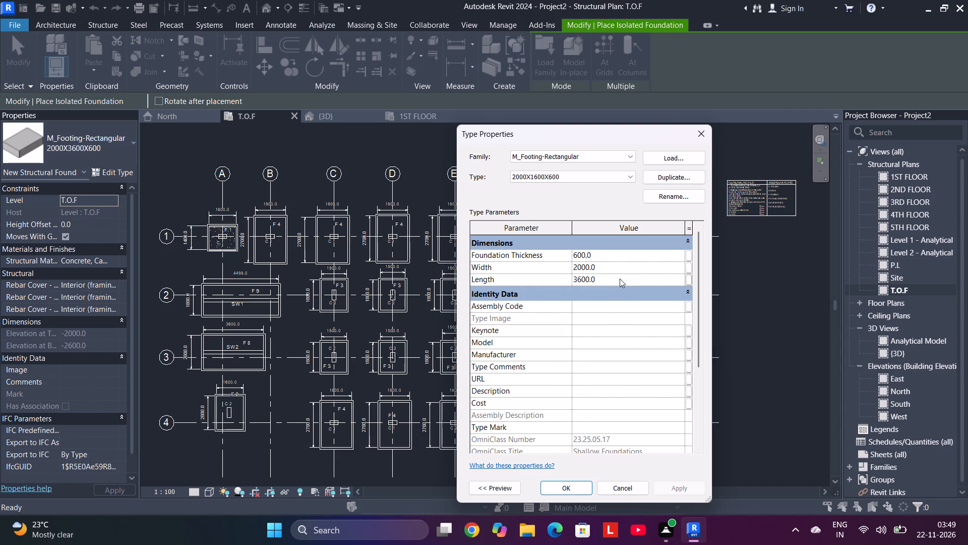
click(620, 279)
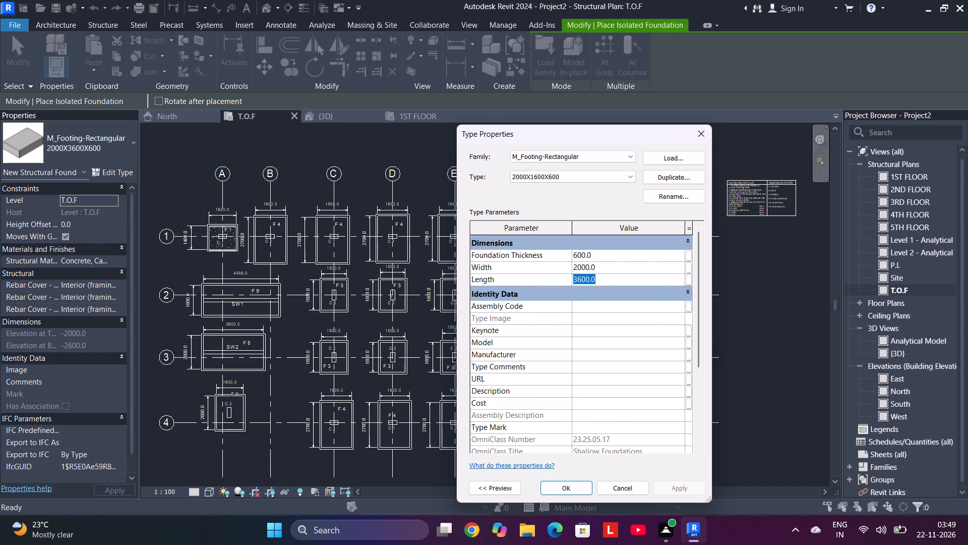
key(Left)
key(Right)
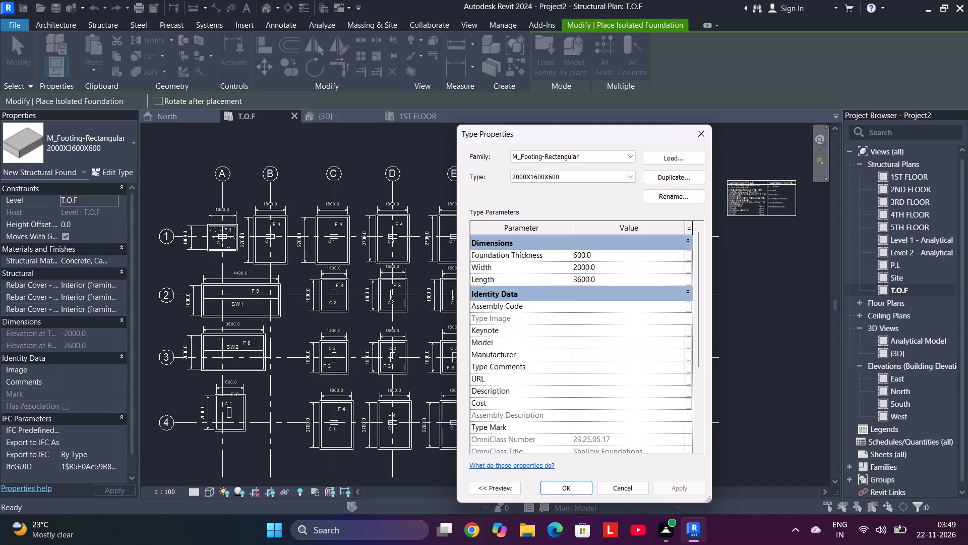
key(BackSpace)
key(1)
key(Return)
scroll(620, 279, up, 3)
click(578, 486)
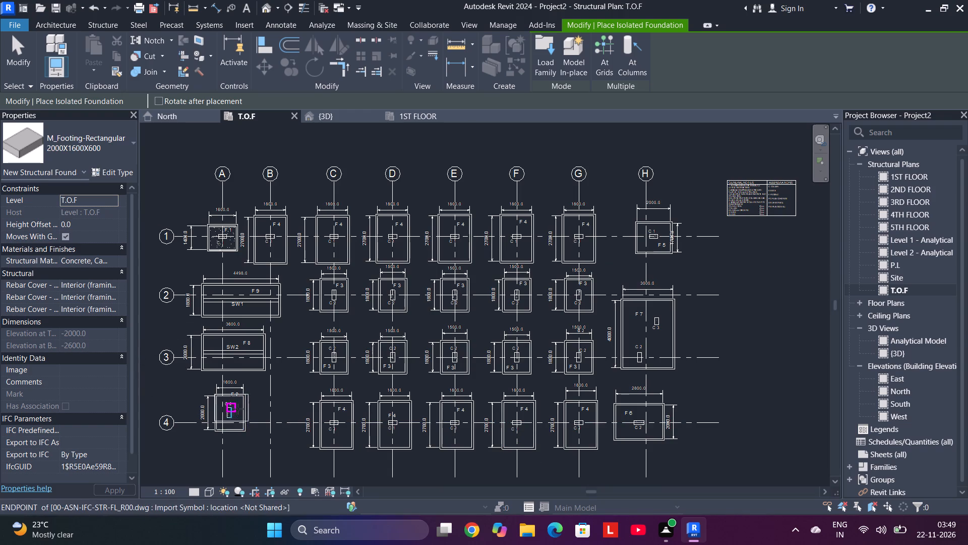
Duplicate the 2000X1600X600 footing type as 1500X1800X600 for the F3 footings on grids 2 and 3.
click(108, 131)
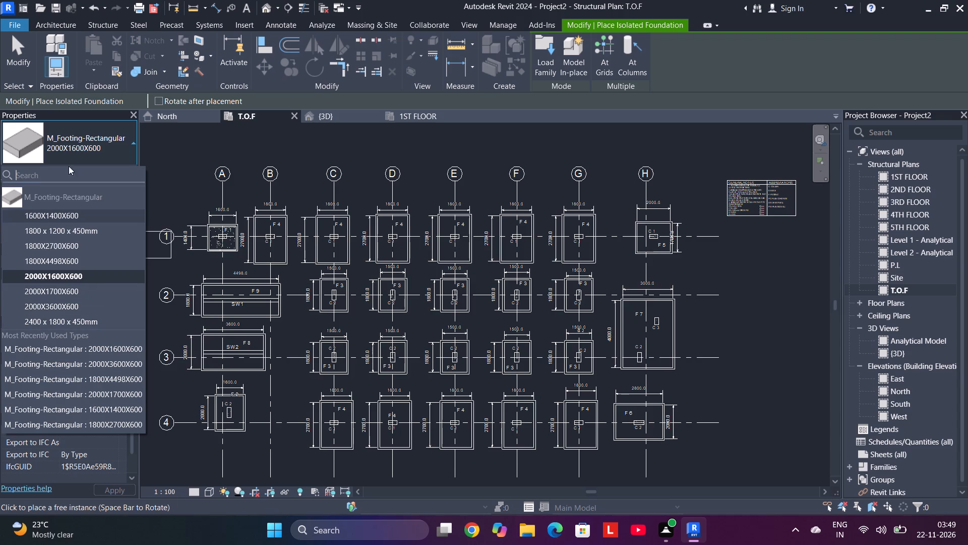
click(90, 143)
click(108, 174)
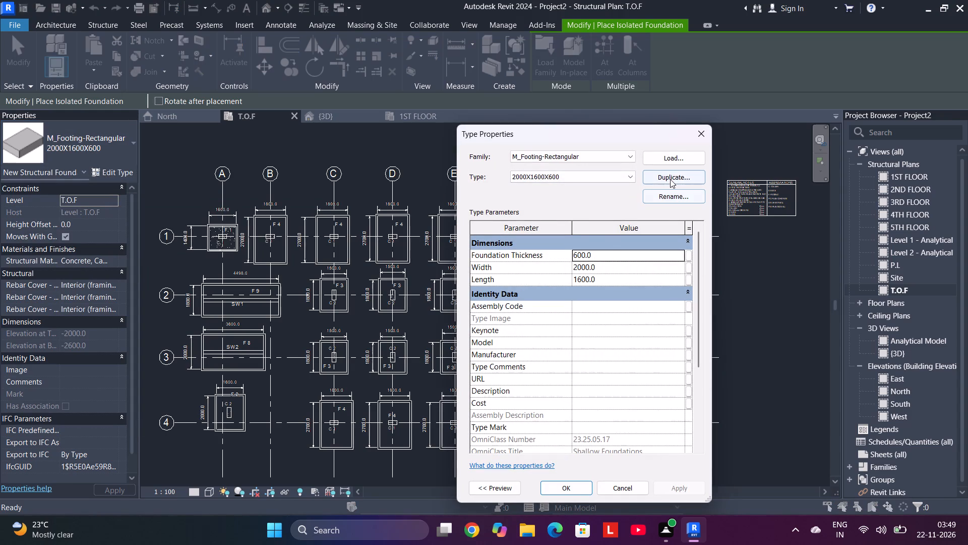
click(670, 179)
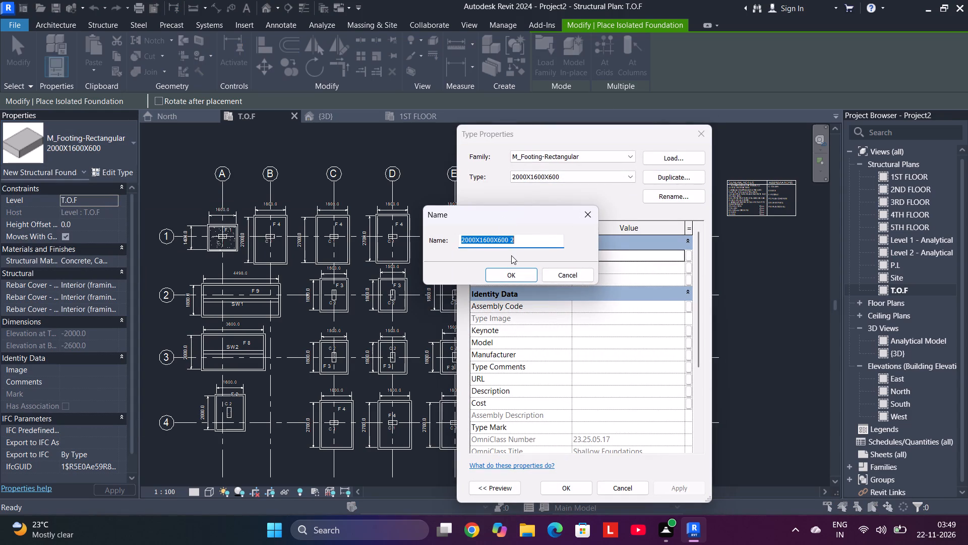
key(BackSpace)
text(1500)
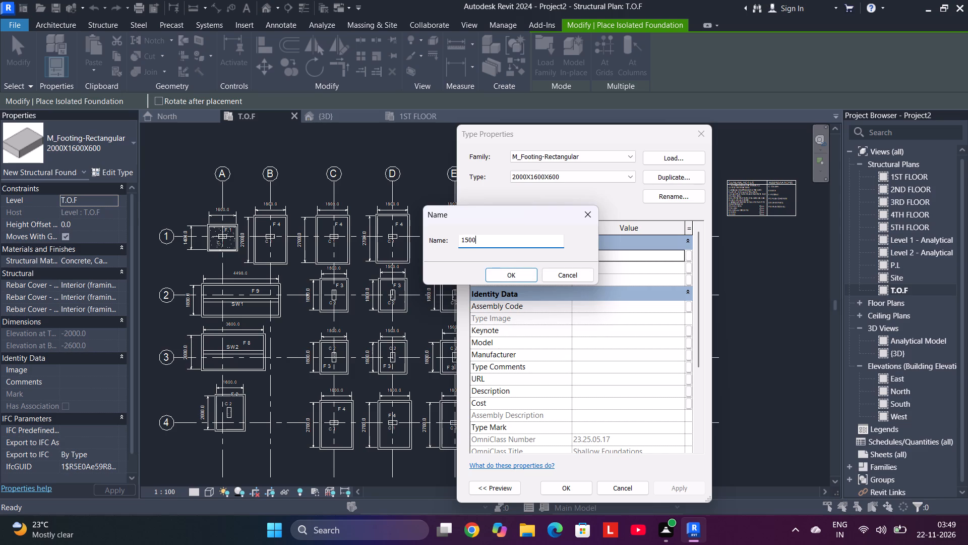
key(x)
text(187)
key(BackSpace)
text(00)
key(x)
text(600)
key(Return)
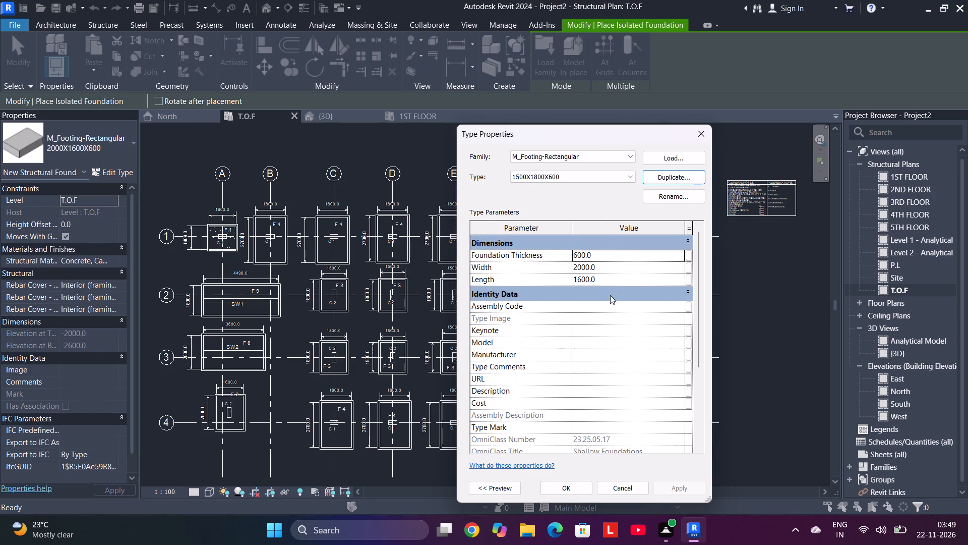
Set the 1500X1800X600 footing type's width to 1500 and length to 1800, and accept the type properties.
click(610, 268)
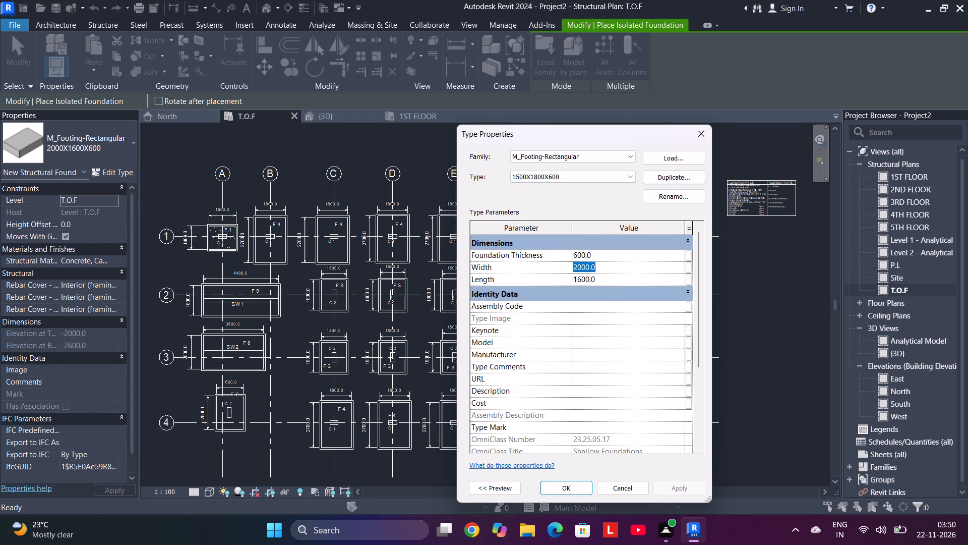
key(BackSpace)
text(1500)
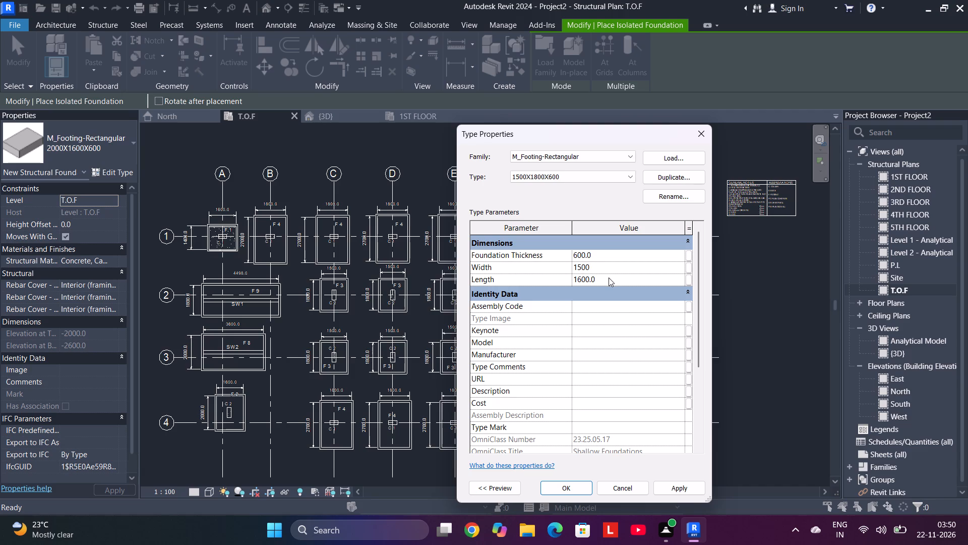
double_click(609, 278)
click(609, 278)
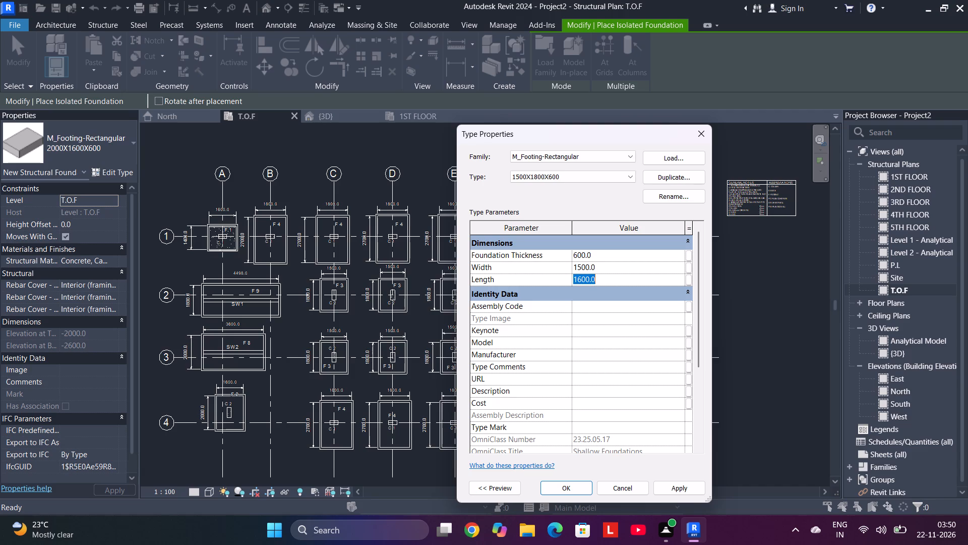
text(1800)
key(Return)
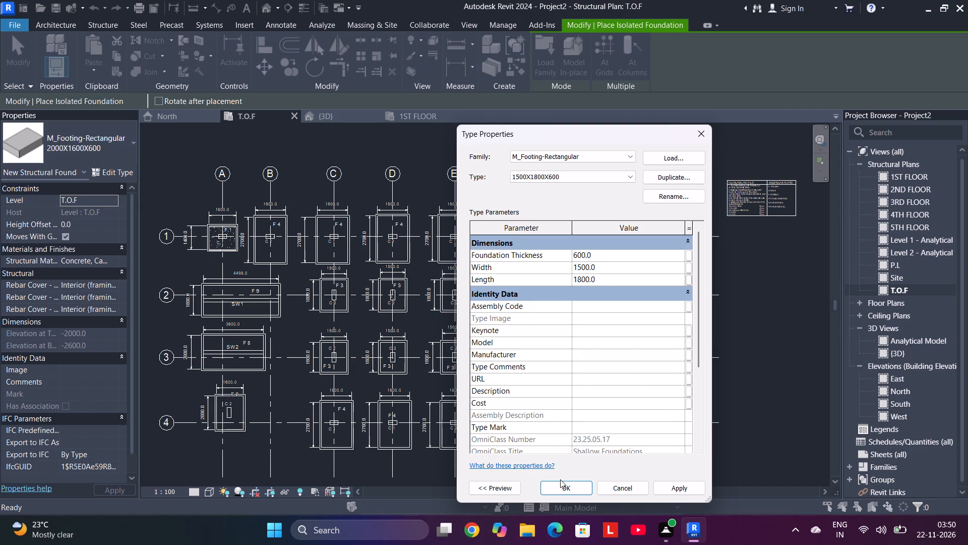
click(560, 486)
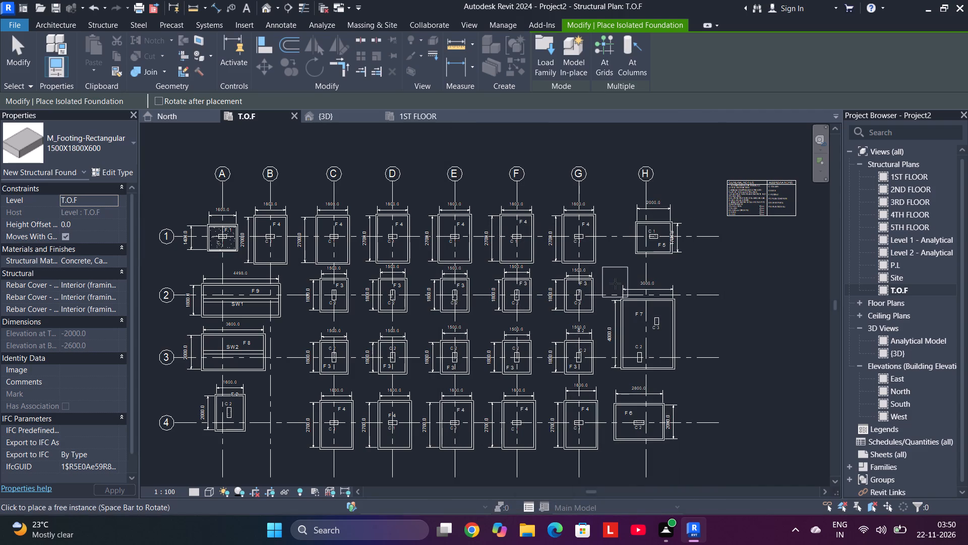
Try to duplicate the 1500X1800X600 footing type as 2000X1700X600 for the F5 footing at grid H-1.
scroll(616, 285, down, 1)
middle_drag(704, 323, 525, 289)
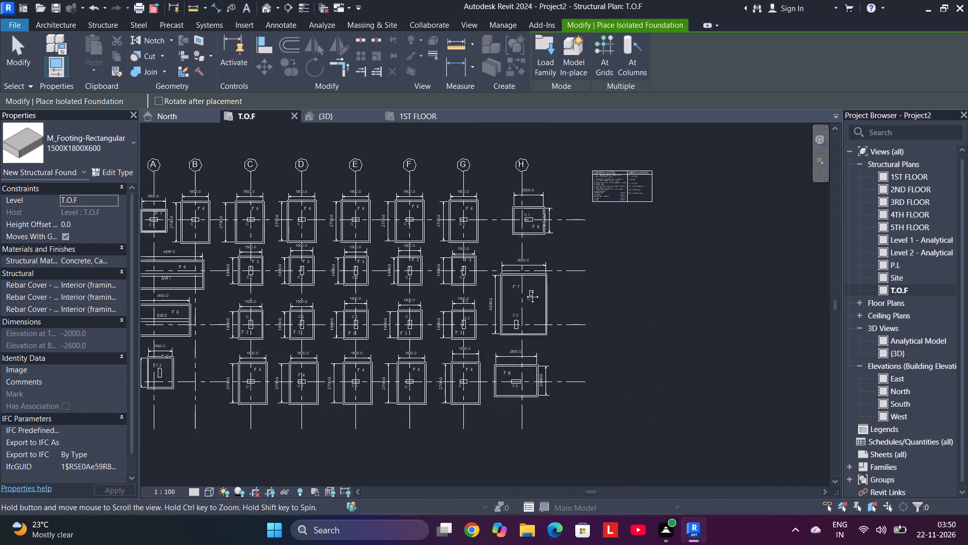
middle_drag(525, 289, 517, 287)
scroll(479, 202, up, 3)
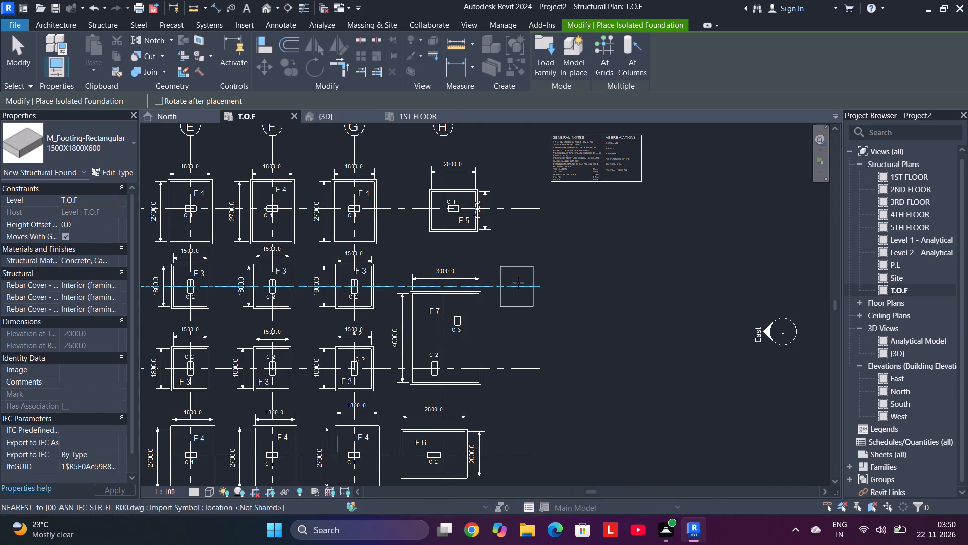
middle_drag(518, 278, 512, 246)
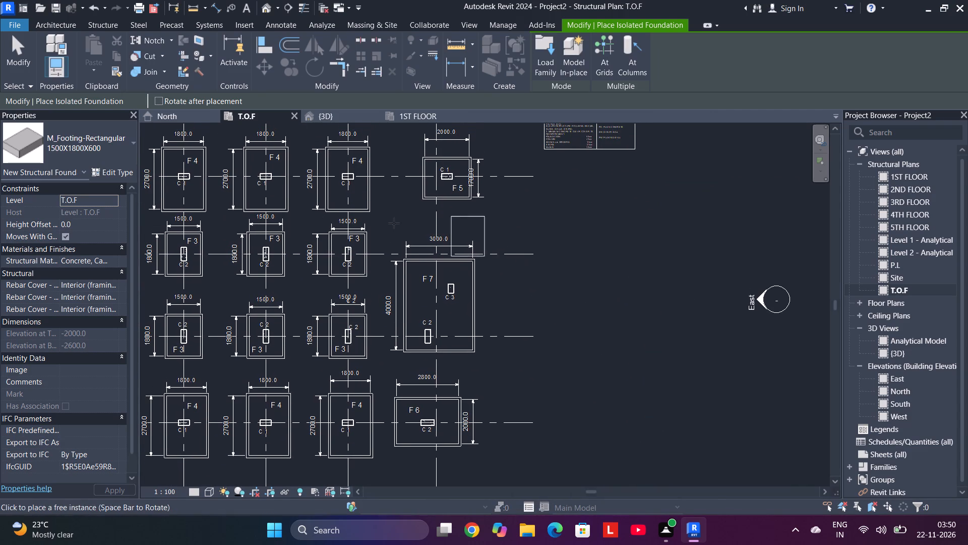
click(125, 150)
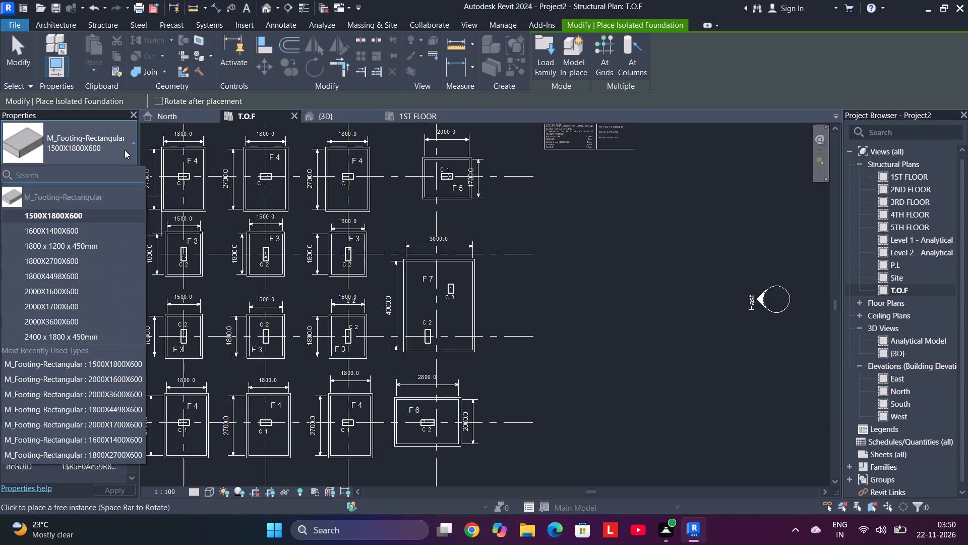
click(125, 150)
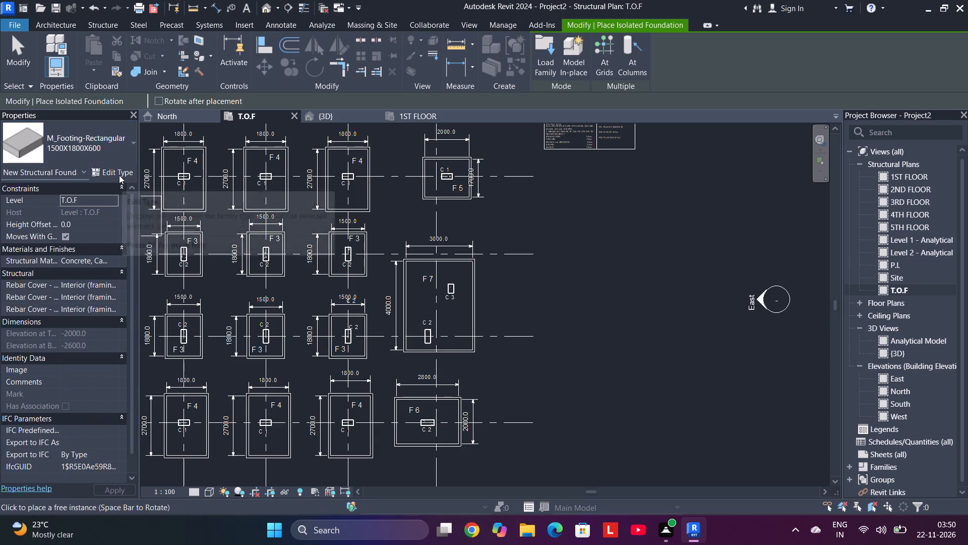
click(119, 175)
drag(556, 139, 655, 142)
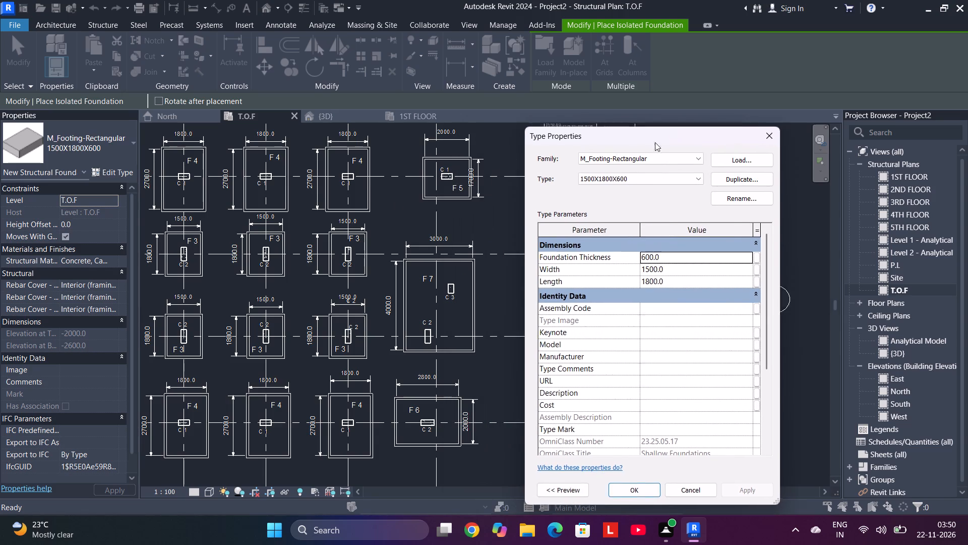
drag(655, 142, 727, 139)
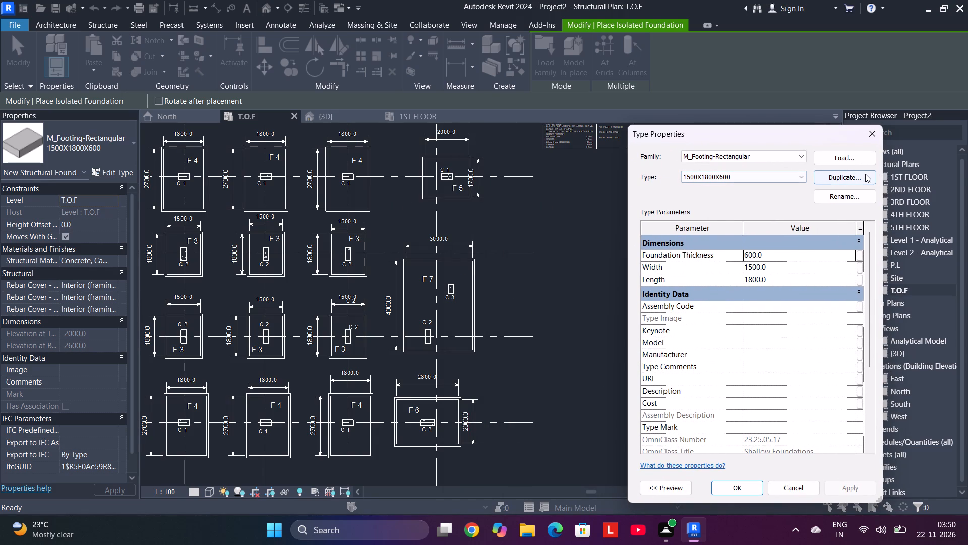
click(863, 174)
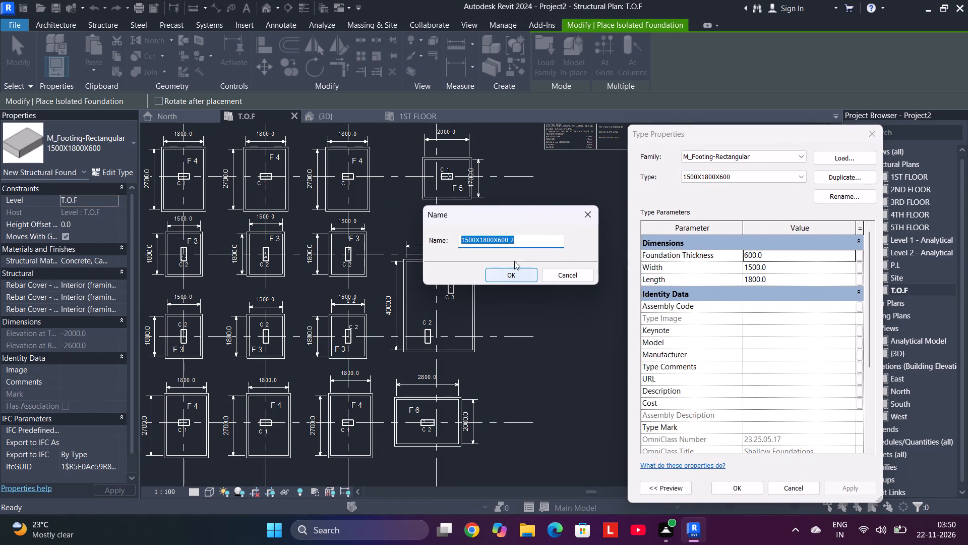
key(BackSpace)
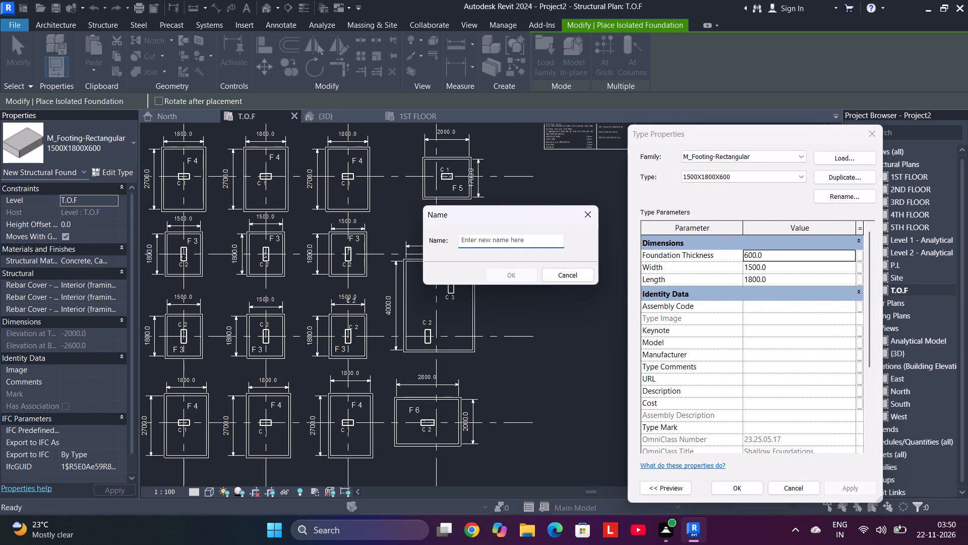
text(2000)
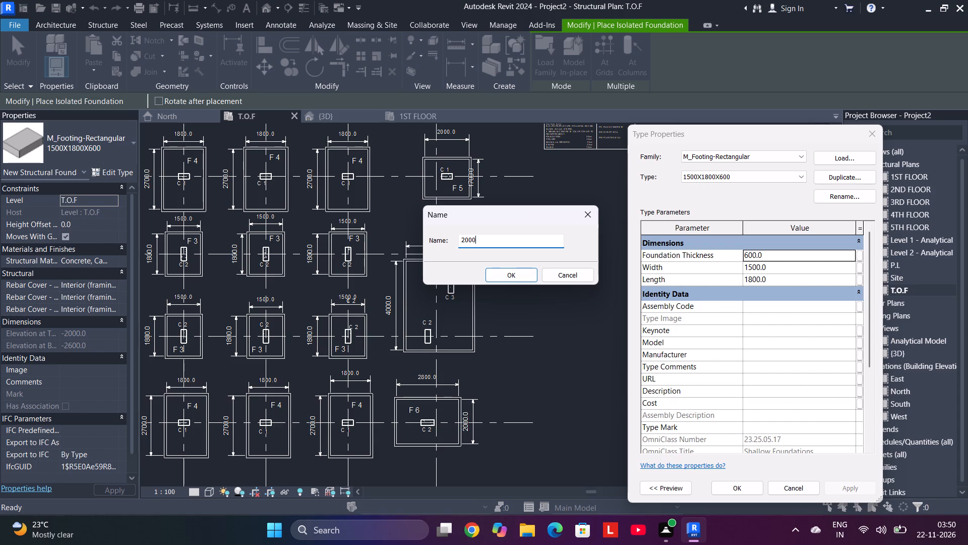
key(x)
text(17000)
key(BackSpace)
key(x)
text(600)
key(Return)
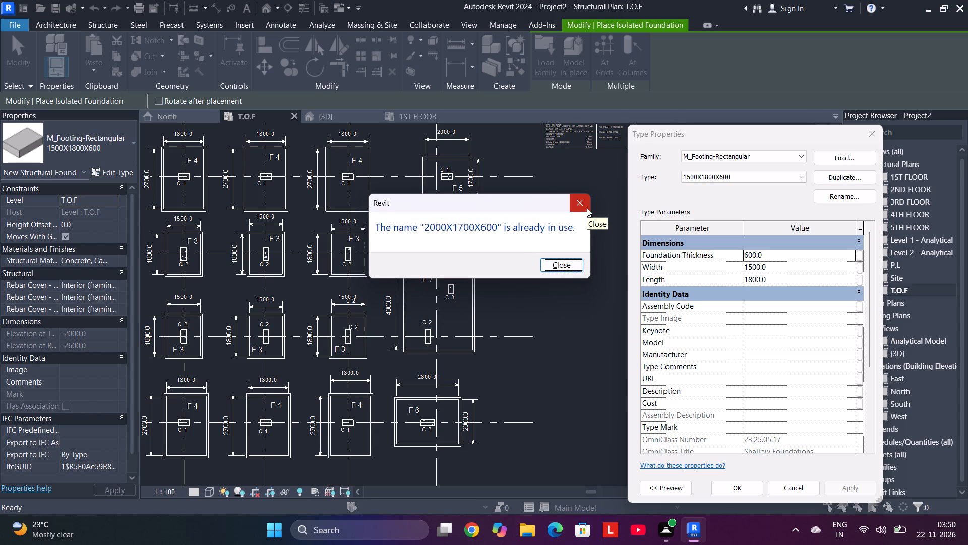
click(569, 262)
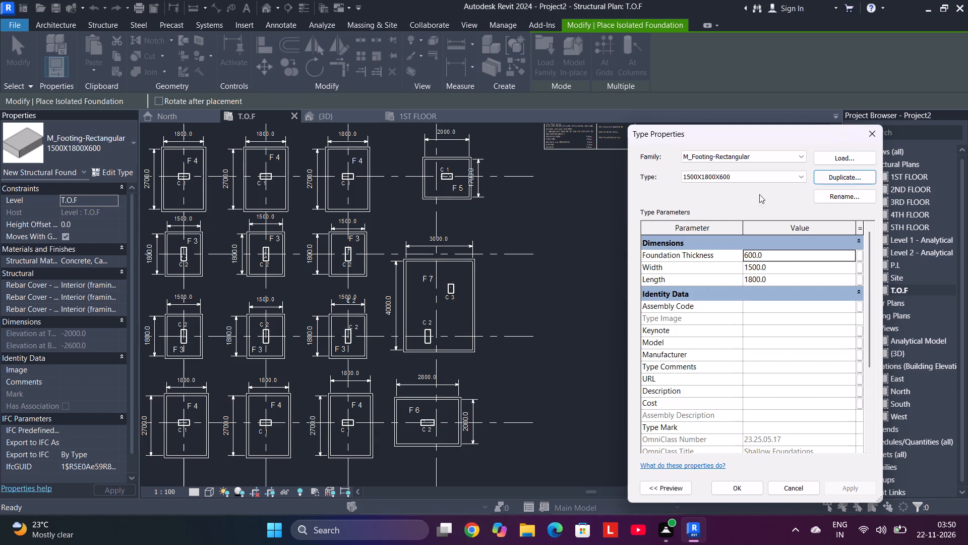
Duplicate the 1500X1800X600 footing type as 3000X4000X600 for the F7 footing on grid H.
click(849, 180)
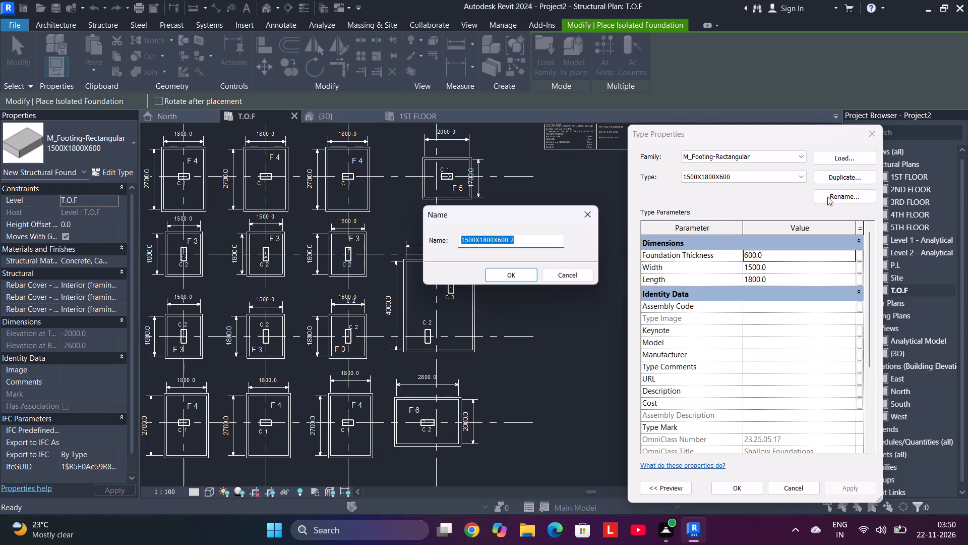
drag(510, 210, 595, 204)
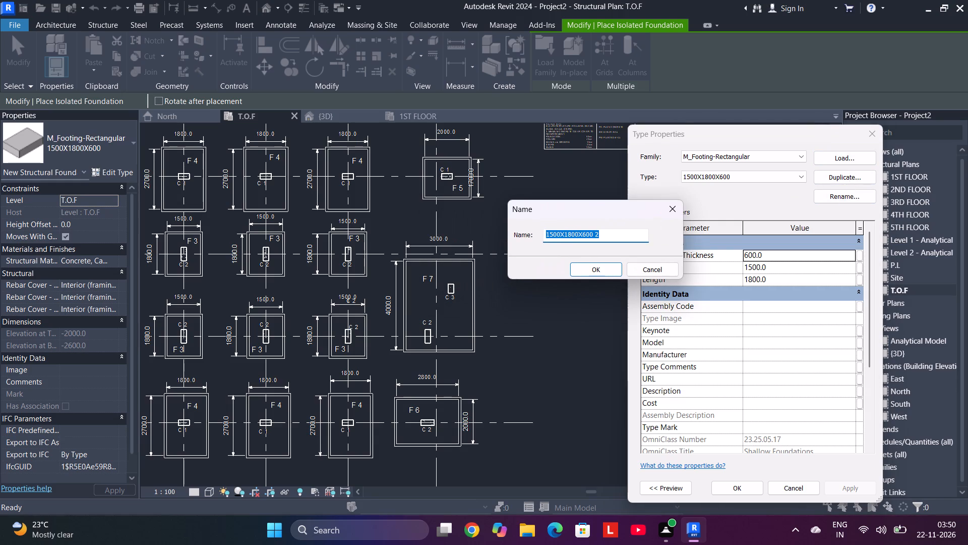
key(BackSpace)
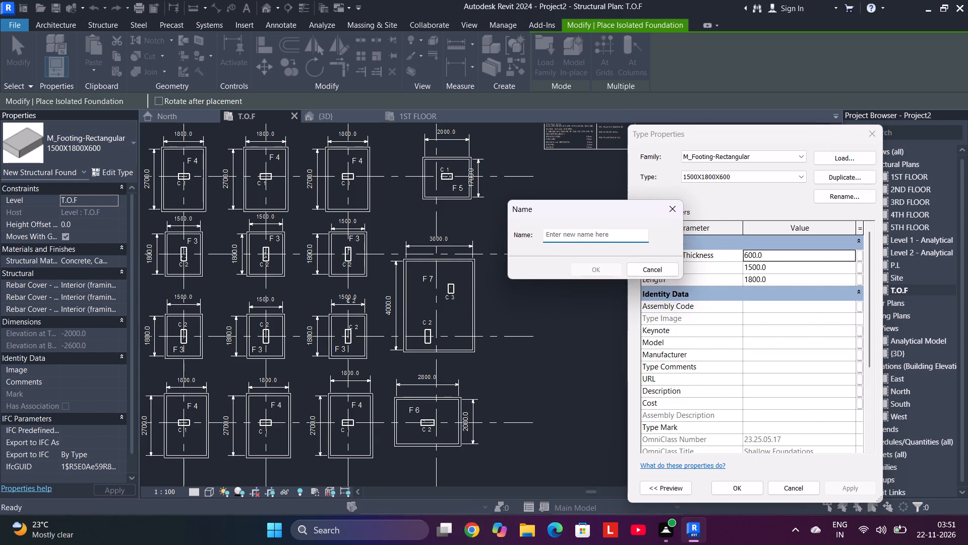
text(3000)
key(x)
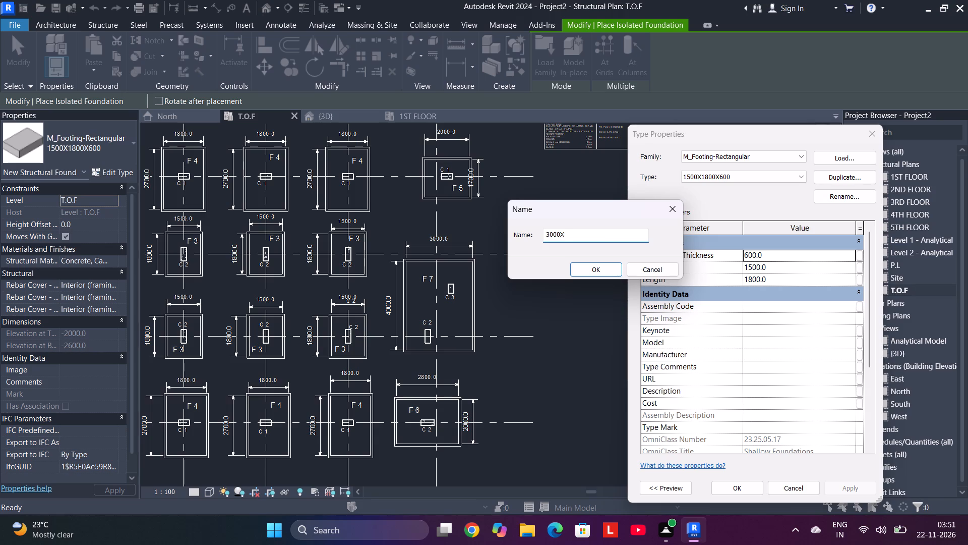
text(4000)
key(x)
text(600)
key(Return)
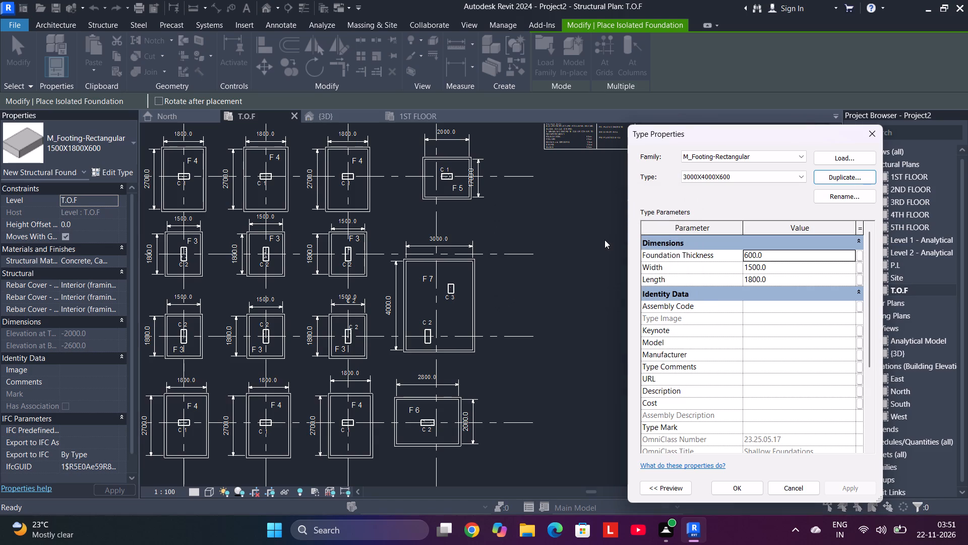
Set the 3000X4000X600 footing type's width to 3000 and length to 4000, and accept the type properties.
click(770, 268)
drag(770, 268, 766, 267)
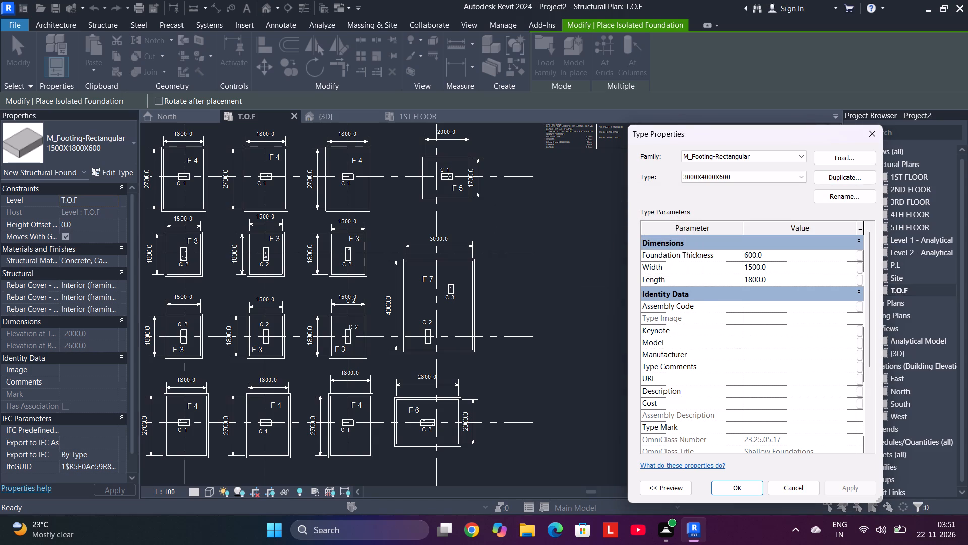
drag(766, 267, 738, 263)
text(3000)
click(771, 276)
drag(771, 279, 721, 284)
text(4000)
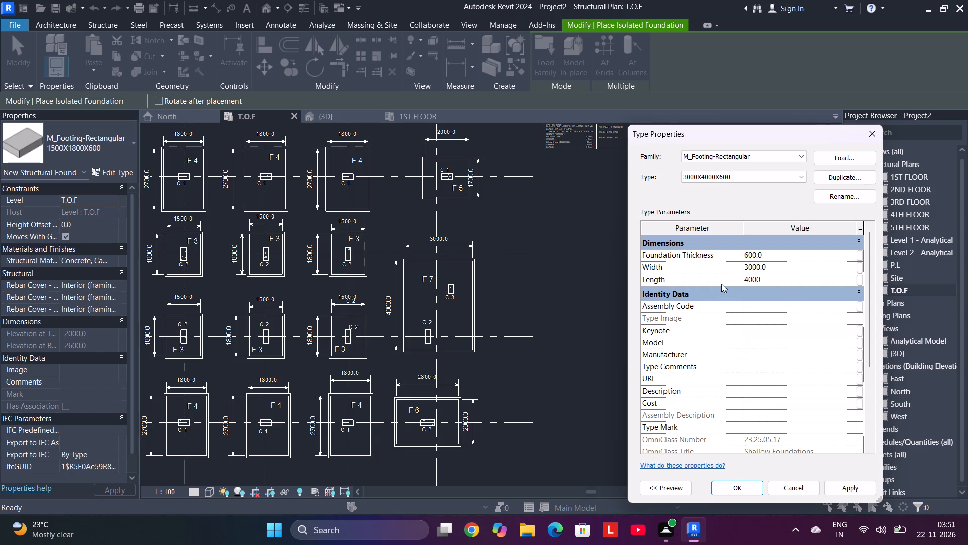
key(Return)
key(Return)
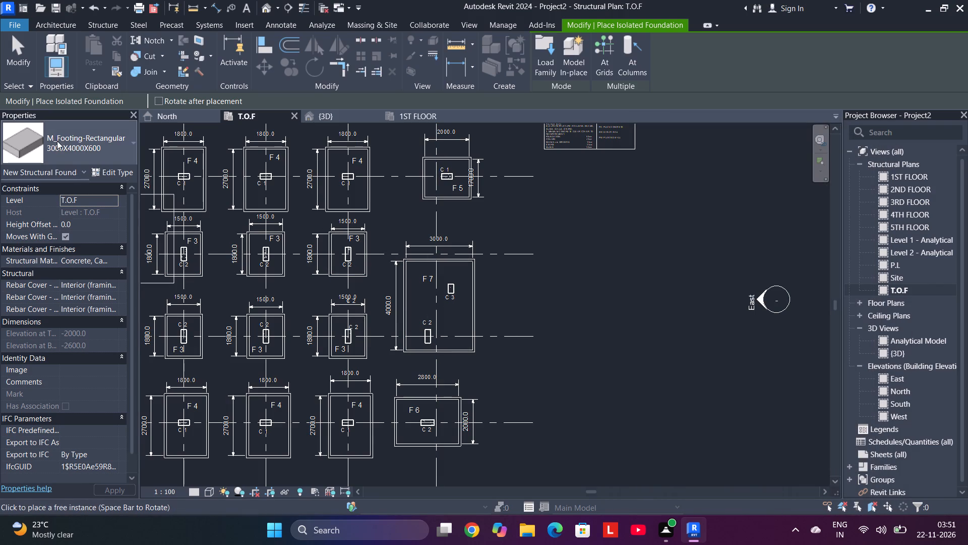
Duplicate the 3000X4000X600 footing type as 2800X2000X600 for the F6 footing at grid H-4.
click(108, 173)
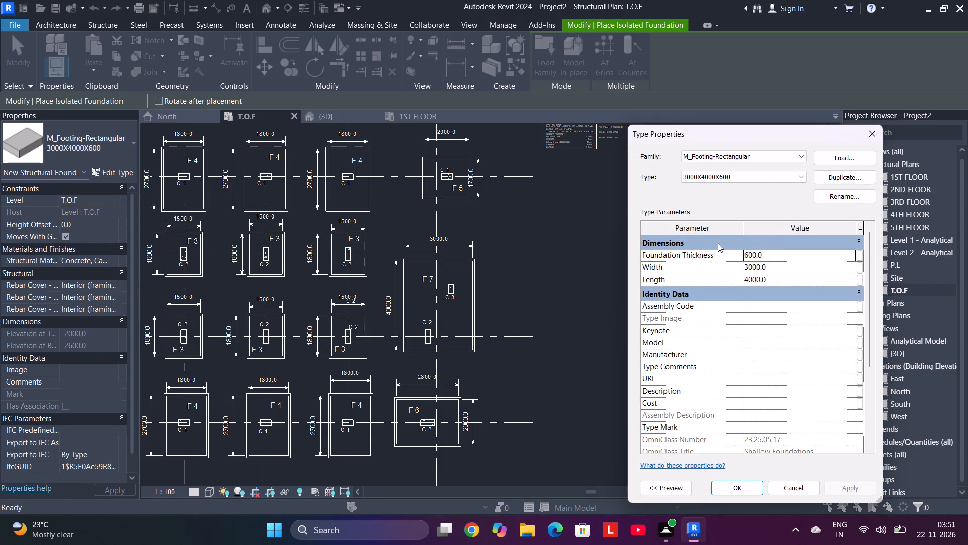
click(849, 174)
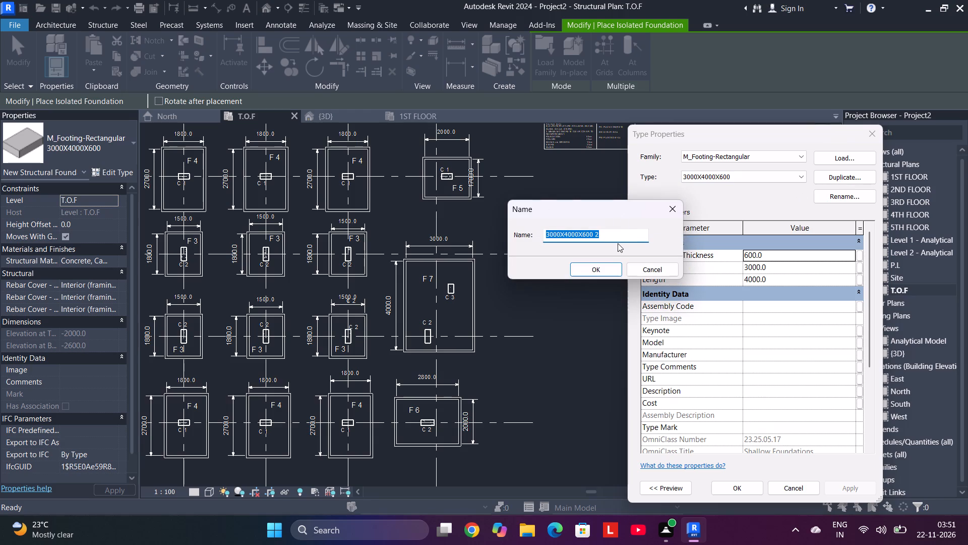
key(BackSpace)
text(2800)
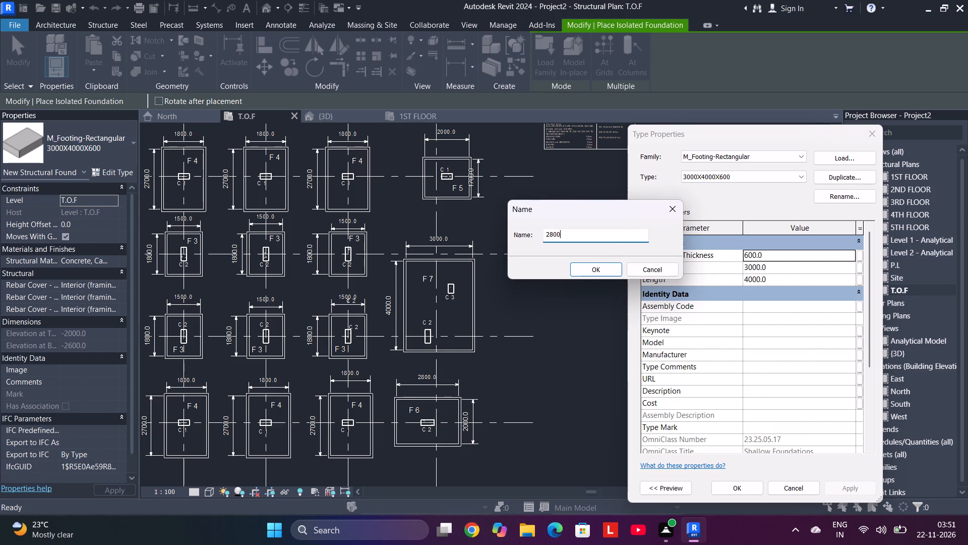
key(x)
text(200)
key(0)
key(x)
text(600)
key(Return)
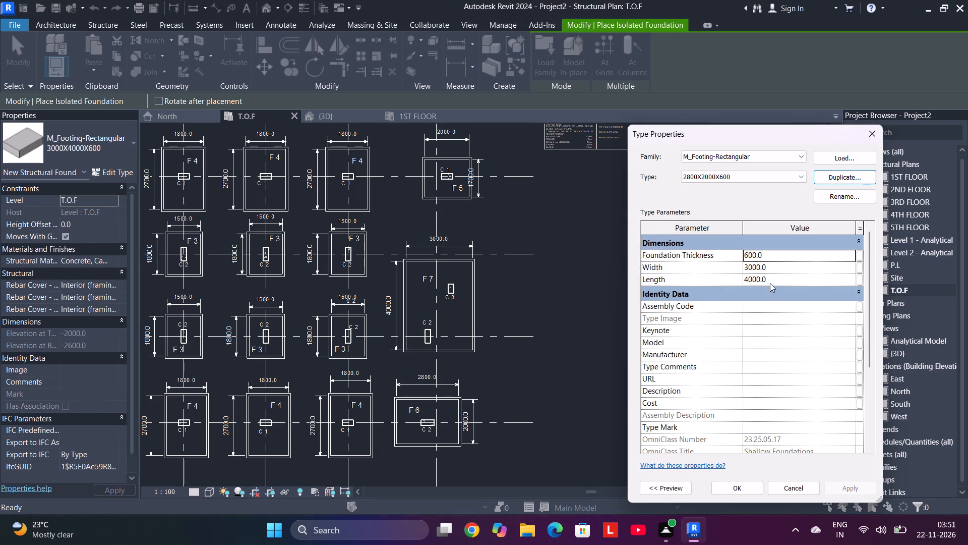
Set the 2800X2000X600 footing type's width to 2800 and length to 4000, and accept the type properties.
click(775, 270)
text(2800)
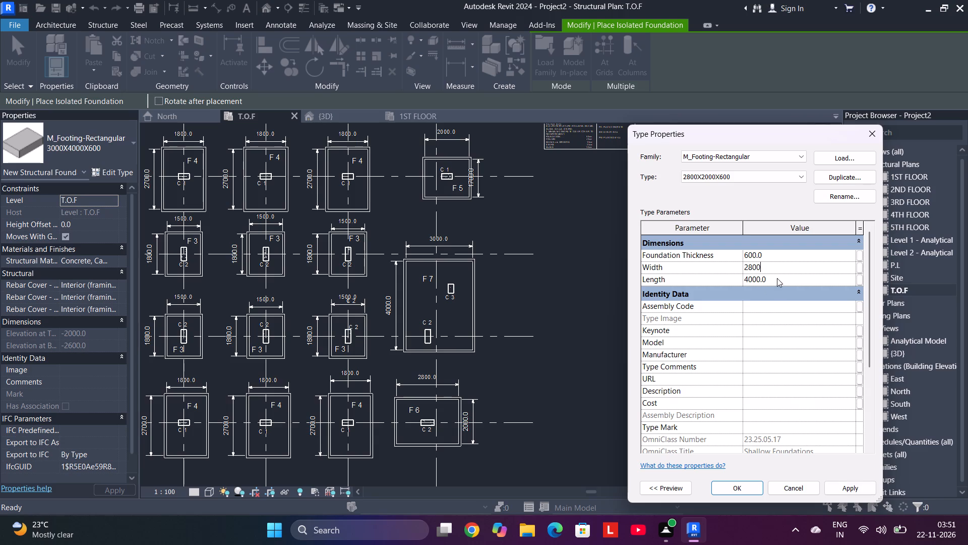
click(777, 279)
text(4000)
key(Return)
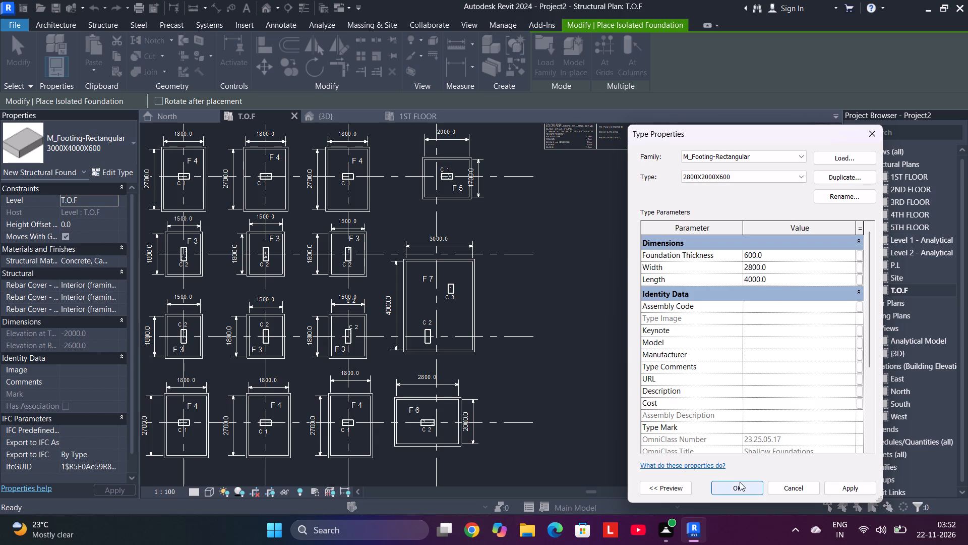
click(740, 482)
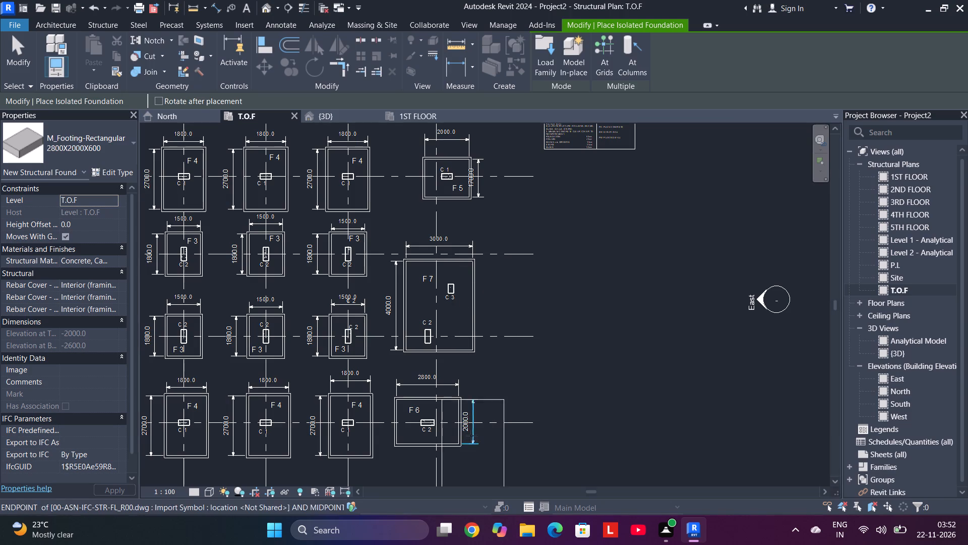
Place 1800X2700X600 footings at the six F4 positions on grid 1, from grid B to grid G.
scroll(585, 337, down, 4)
middle_drag(587, 336, 671, 326)
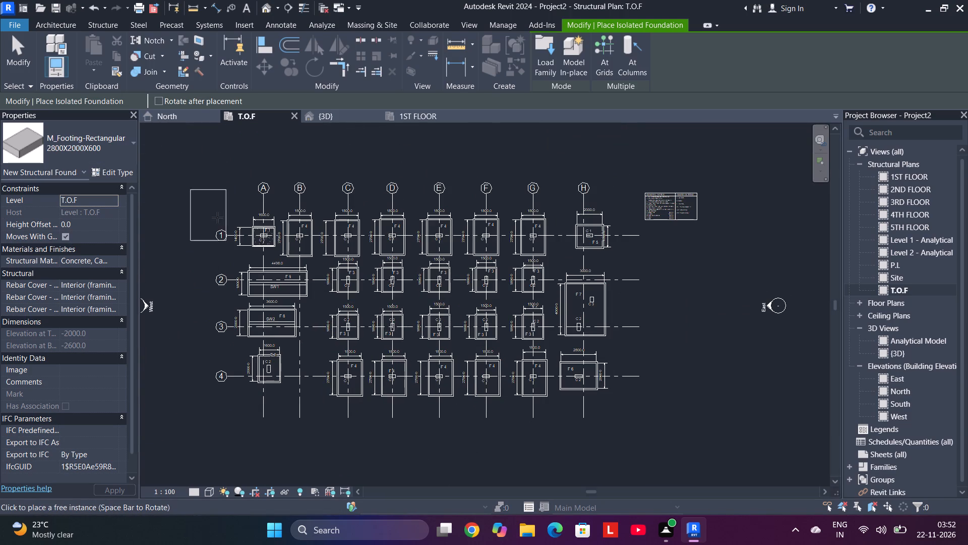
scroll(324, 248, up, 5)
scroll(228, 215, up, 3)
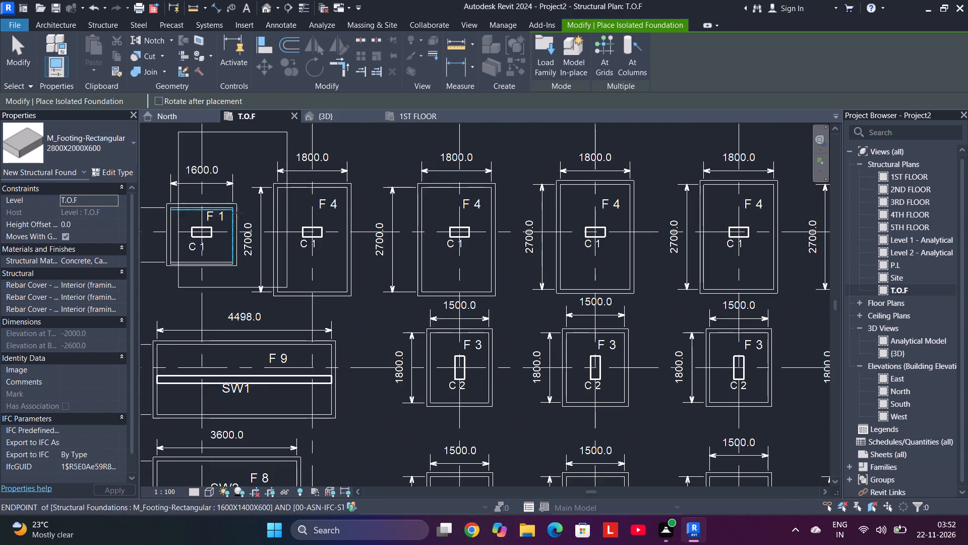
click(107, 174)
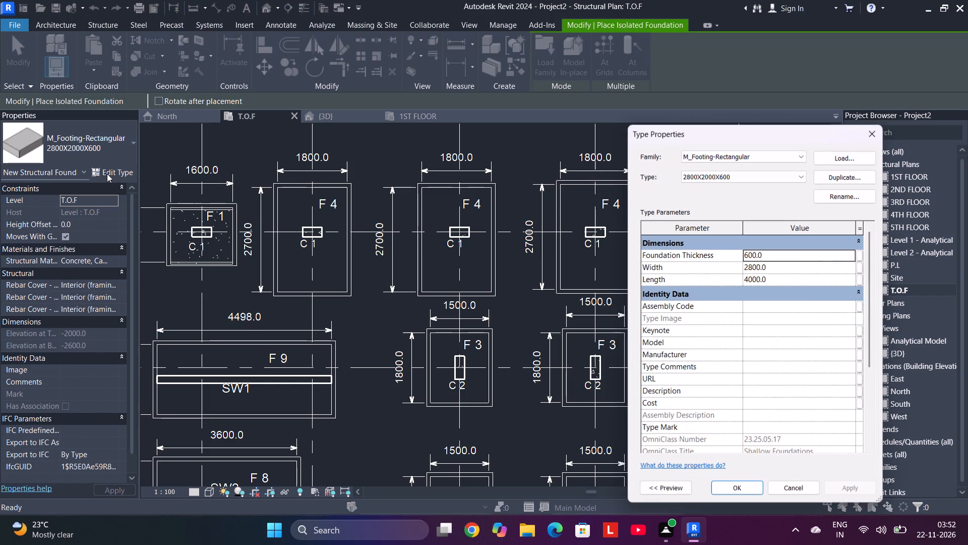
click(871, 137)
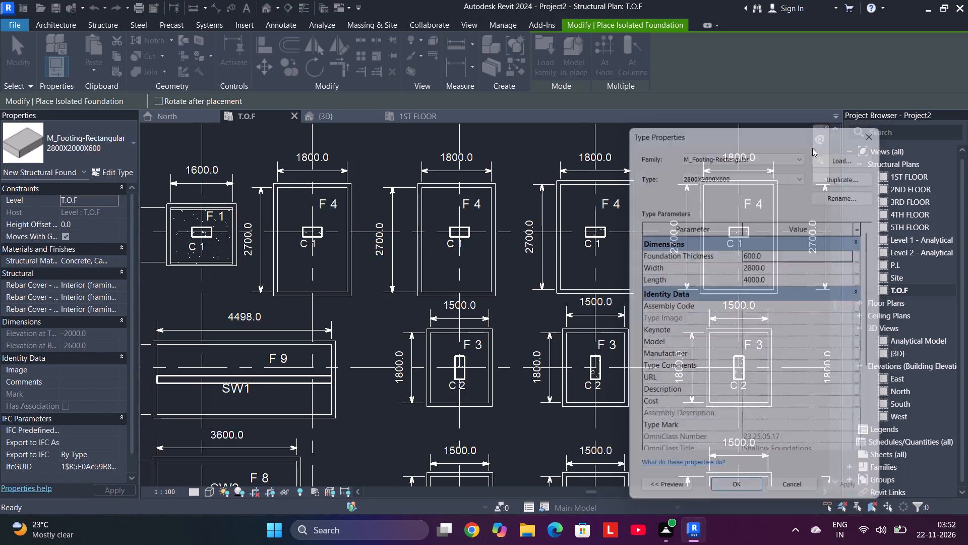
click(112, 148)
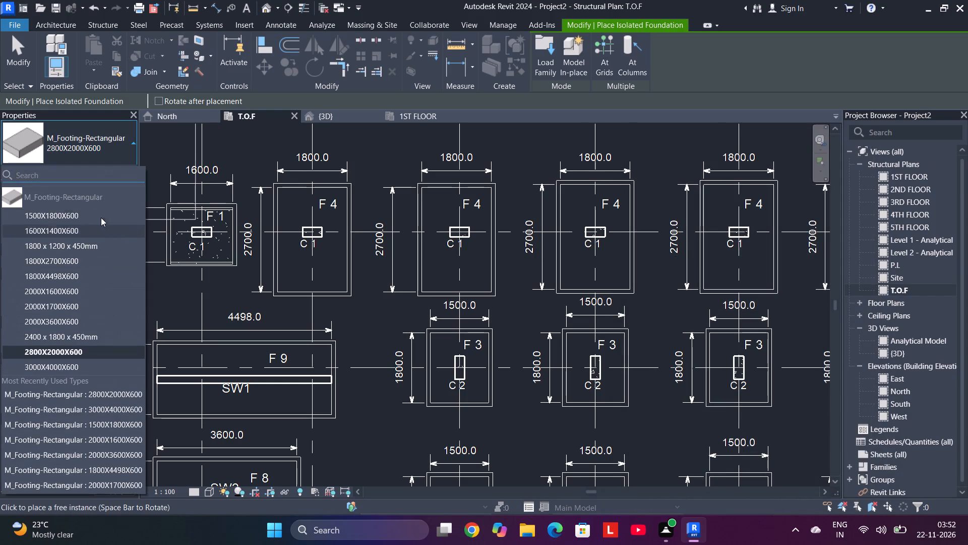
click(75, 264)
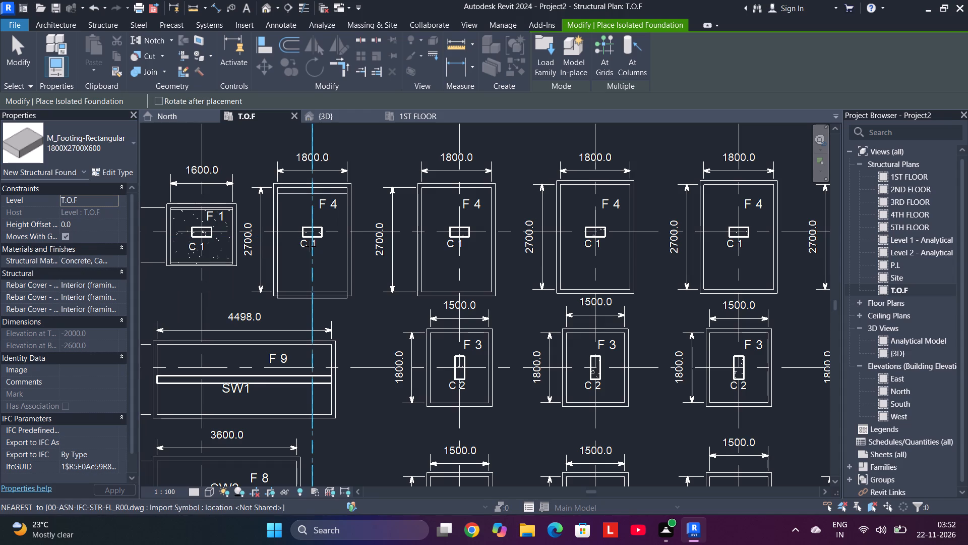
click(321, 246)
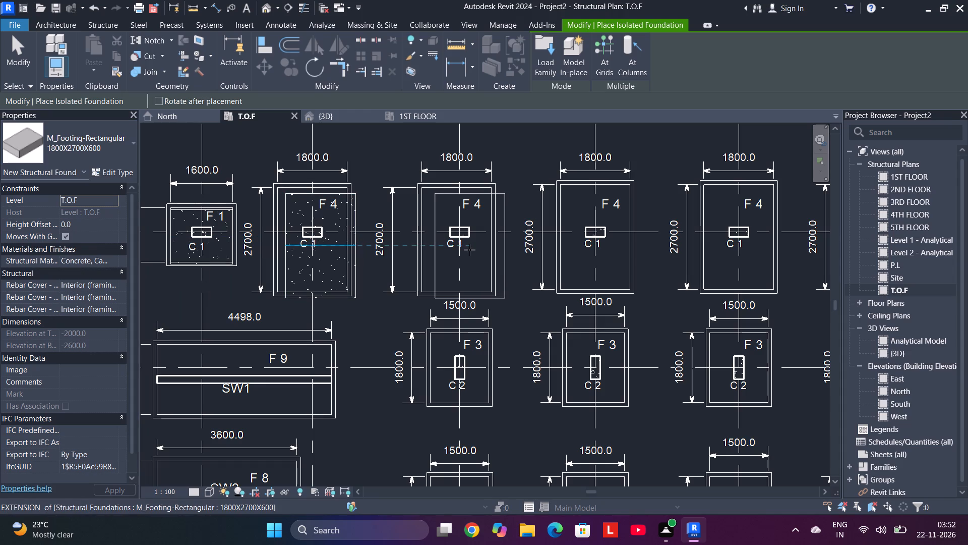
click(469, 250)
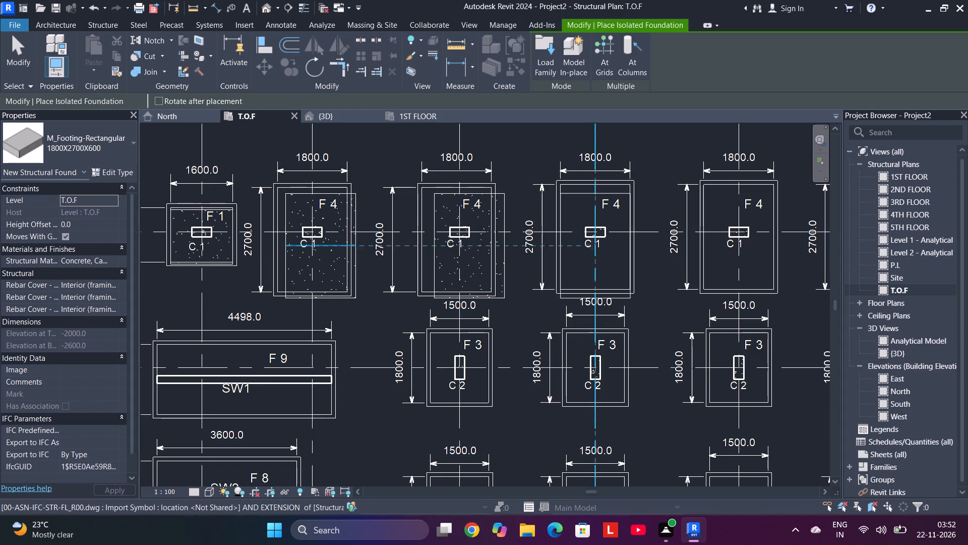
click(604, 243)
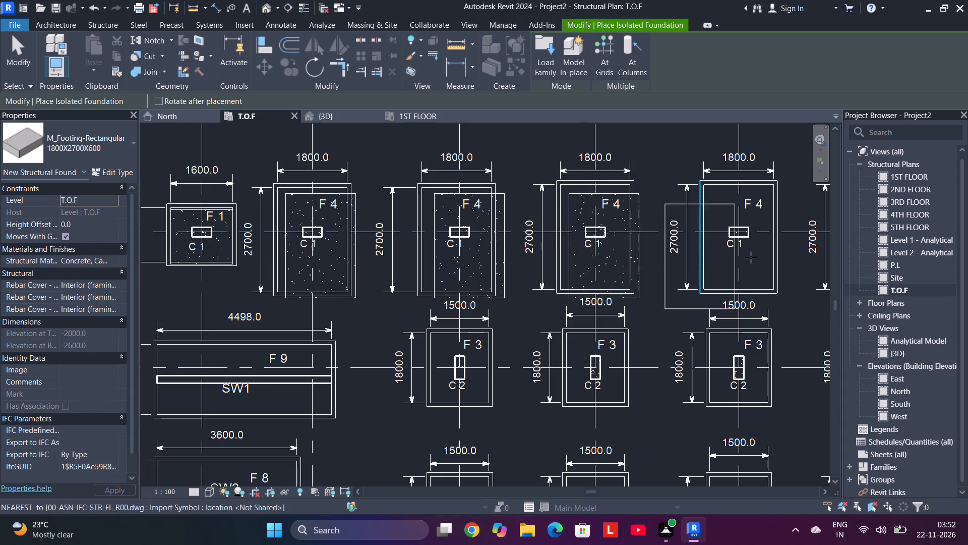
middle_drag(751, 259, 533, 262)
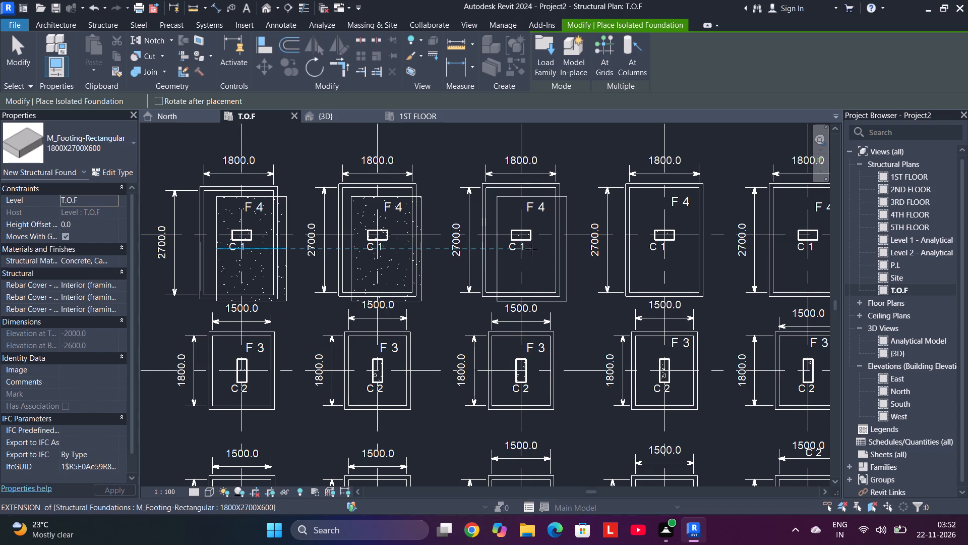
click(529, 248)
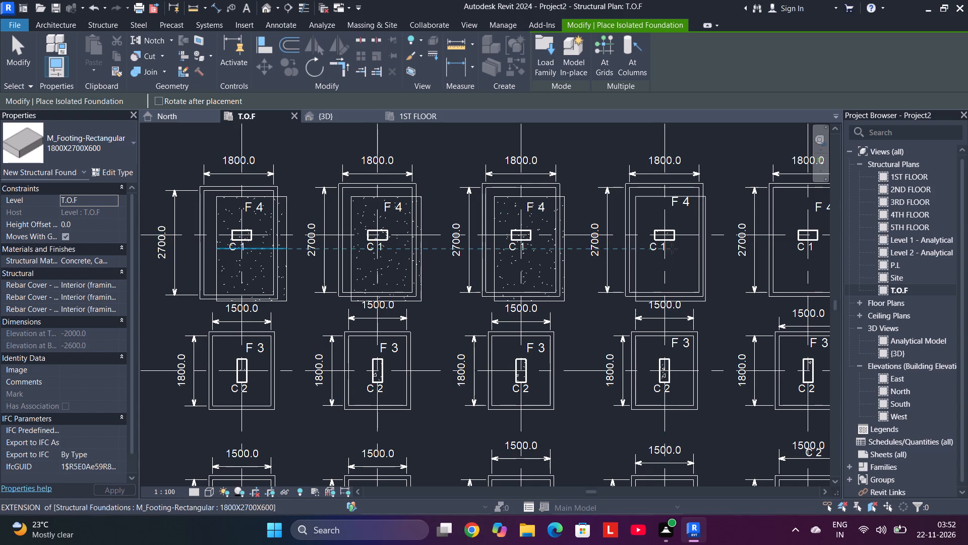
click(674, 246)
middle_drag(678, 247, 444, 228)
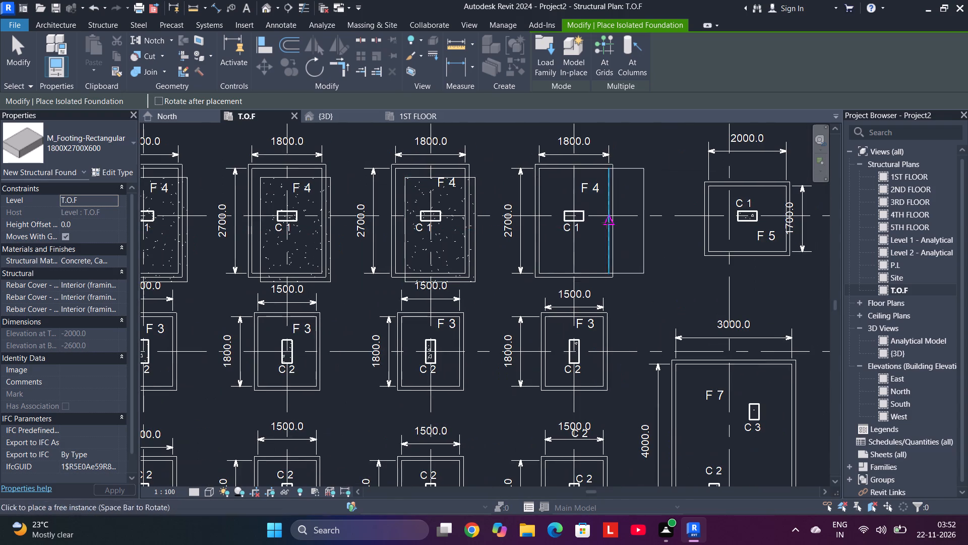
click(584, 224)
Place 1800X2700X600 footings at the five F4 positions on grid 4, from grid C to grid G.
middle_drag(706, 229, 572, 221)
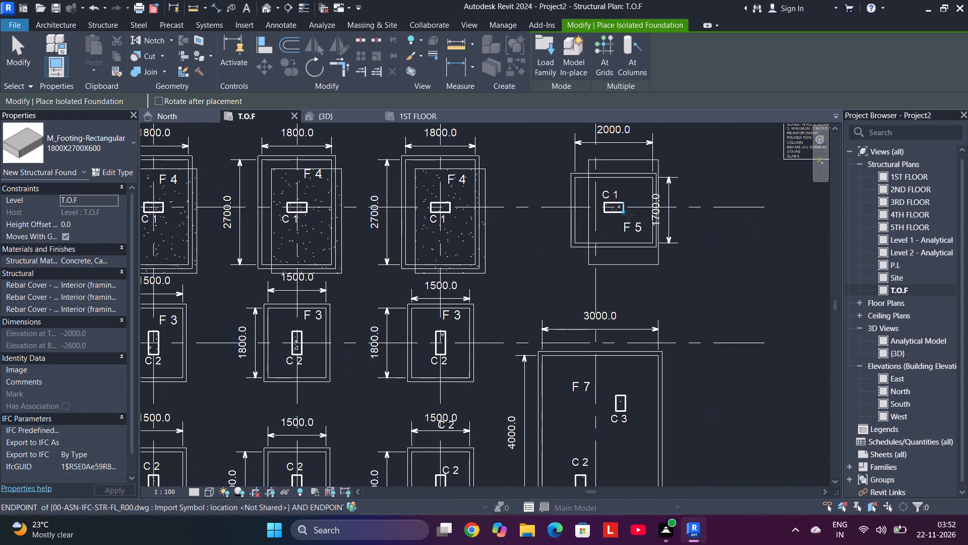
middle_drag(235, 437, 240, 420)
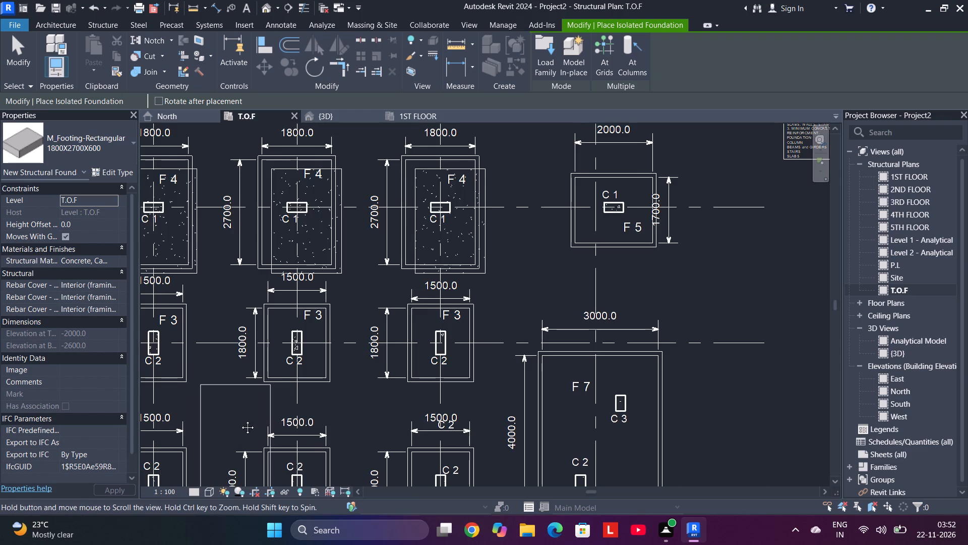
middle_drag(240, 420, 506, 200)
middle_drag(313, 376, 477, 280)
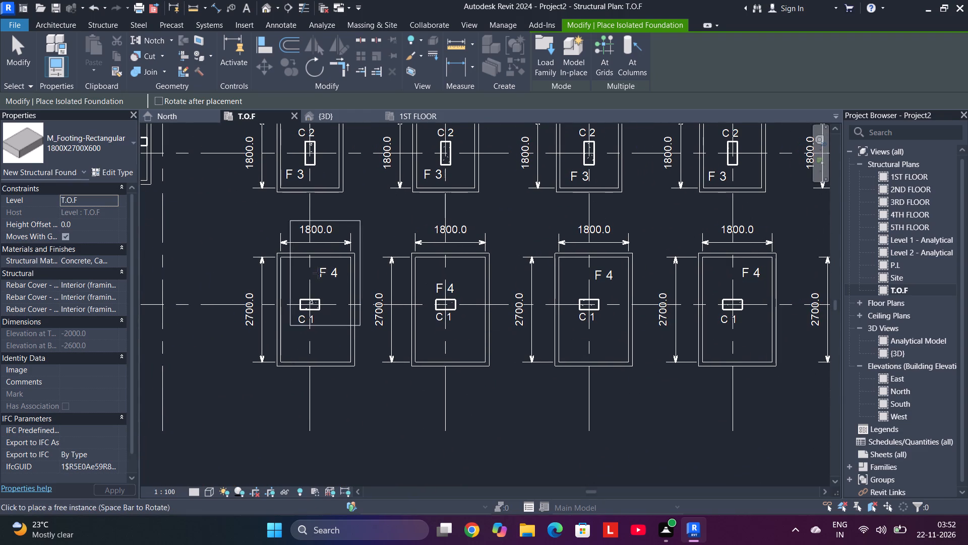
click(302, 303)
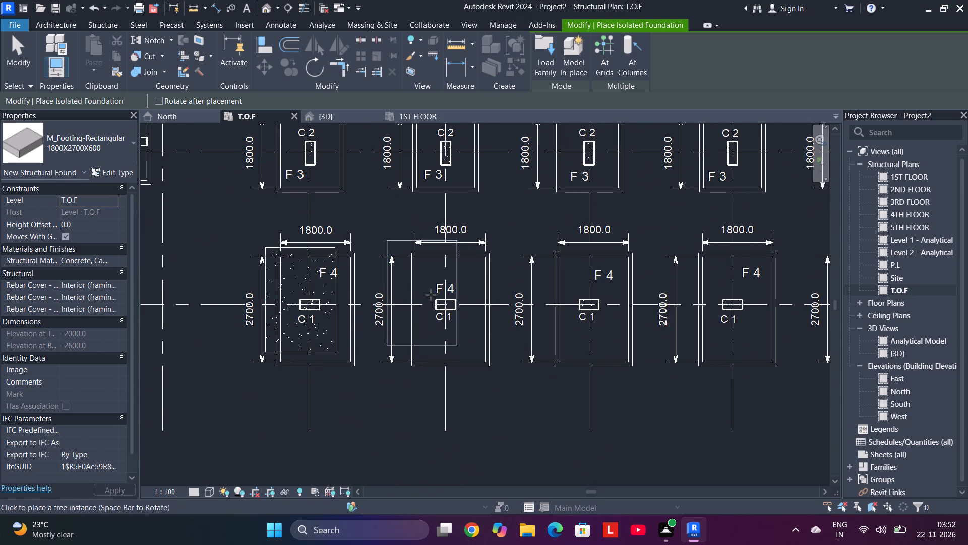
click(438, 302)
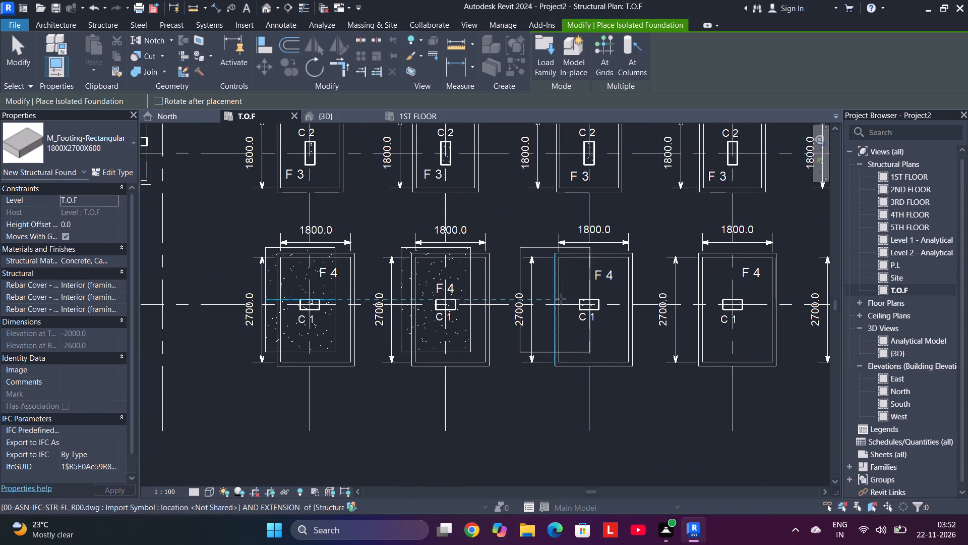
click(574, 298)
middle_drag(618, 297, 616, 299)
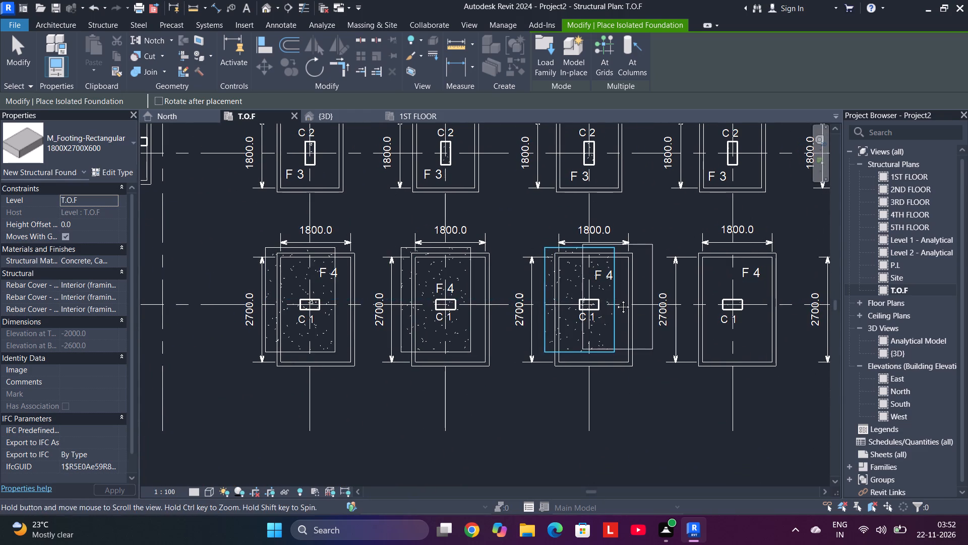
middle_drag(616, 299, 420, 289)
click(529, 289)
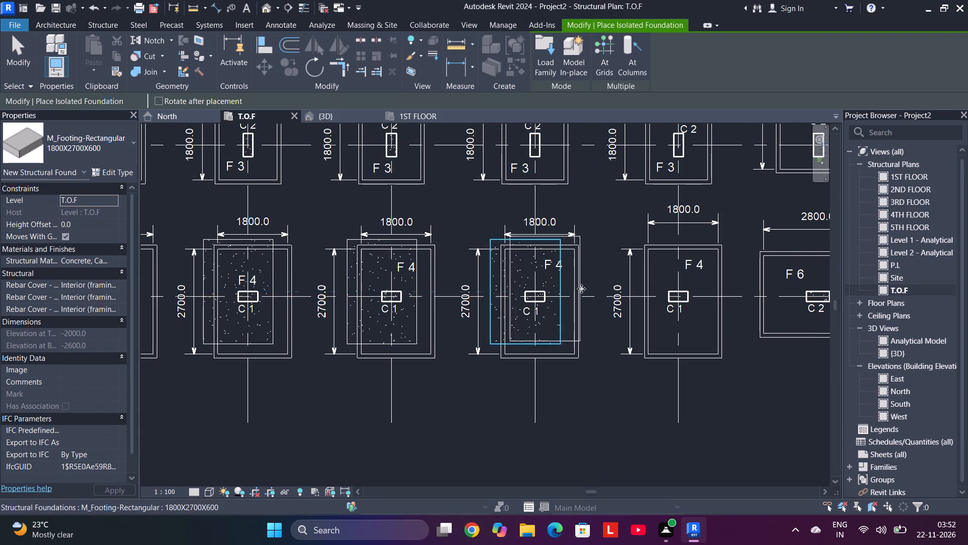
middle_drag(594, 290, 364, 278)
click(440, 275)
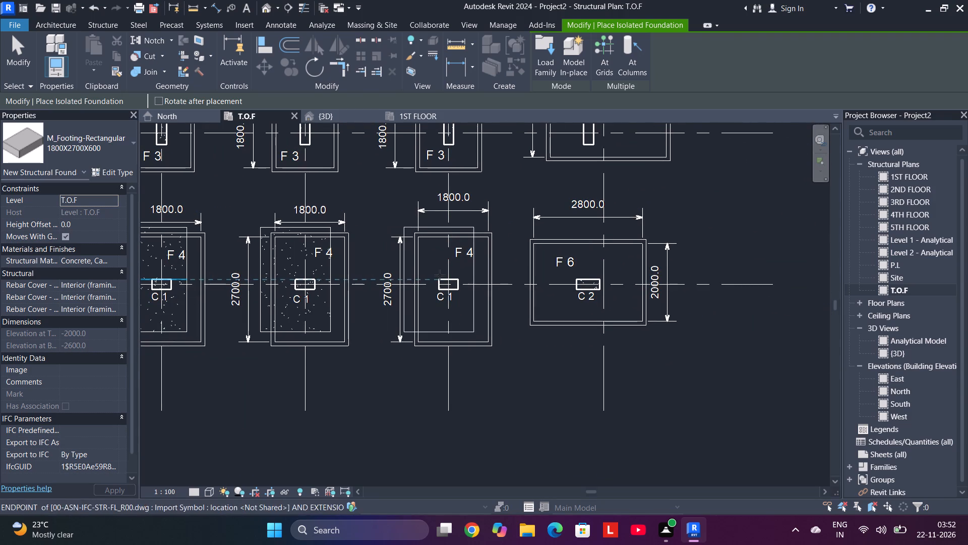
Place 1500X1800X600 footings at the five F3 positions on grid 2, from grid C to grid G.
scroll(290, 255, down, 3)
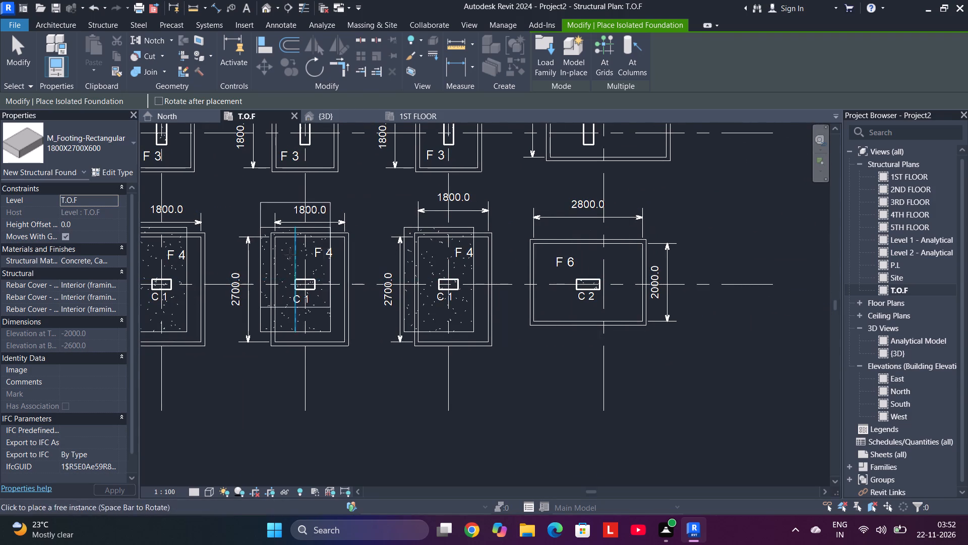
scroll(290, 255, down, 2)
middle_drag(290, 255, 394, 320)
middle_drag(207, 242, 207, 243)
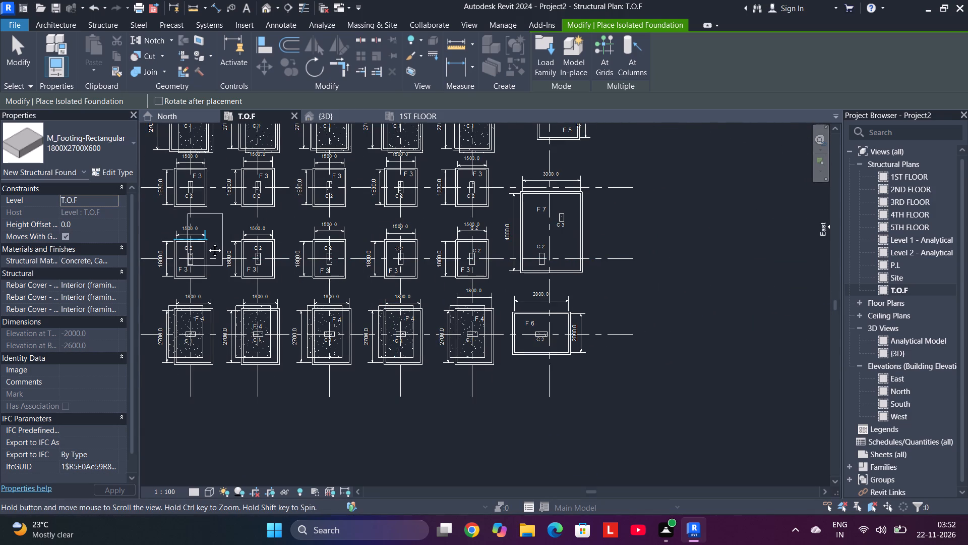
middle_drag(207, 243, 373, 259)
click(86, 156)
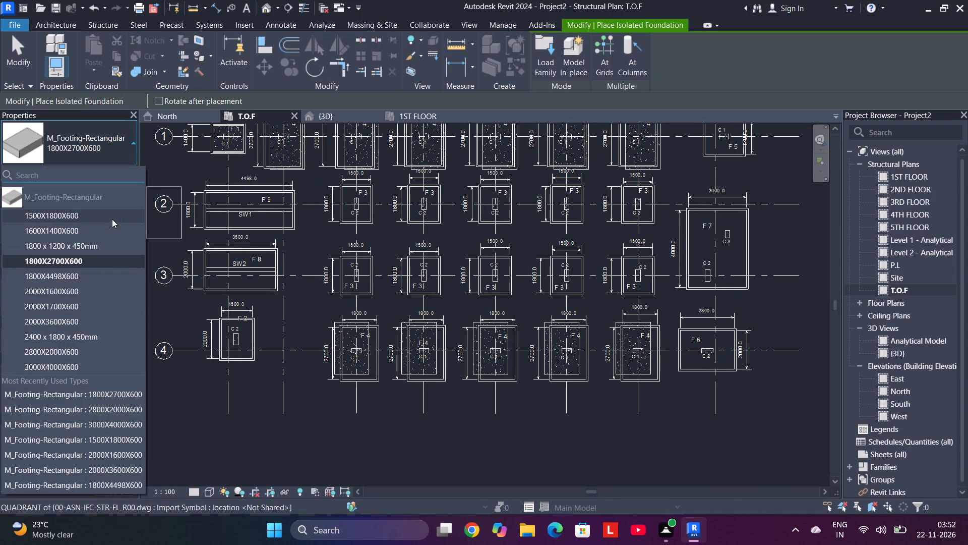
click(116, 221)
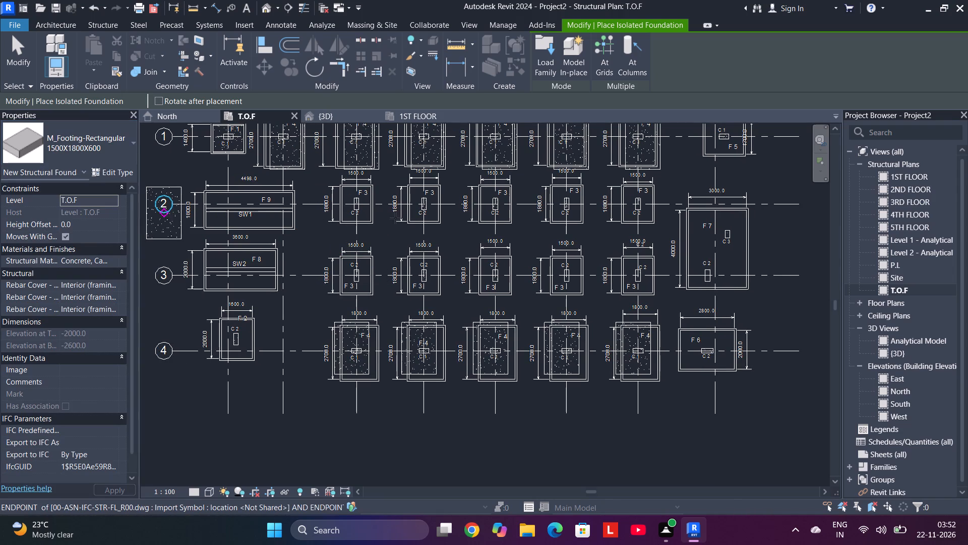
scroll(353, 213, up, 9)
scroll(355, 209, down, 3)
middle_drag(355, 212, 353, 232)
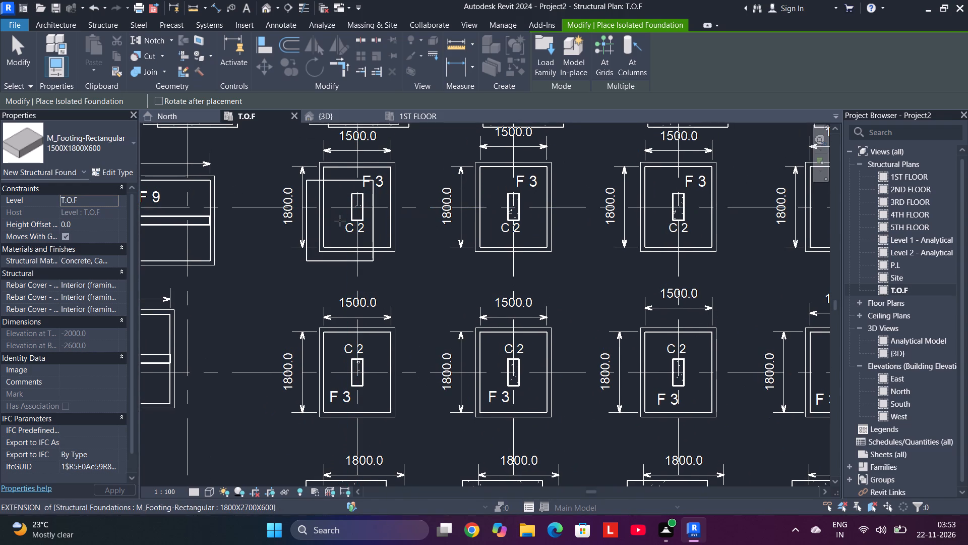
click(340, 221)
click(494, 219)
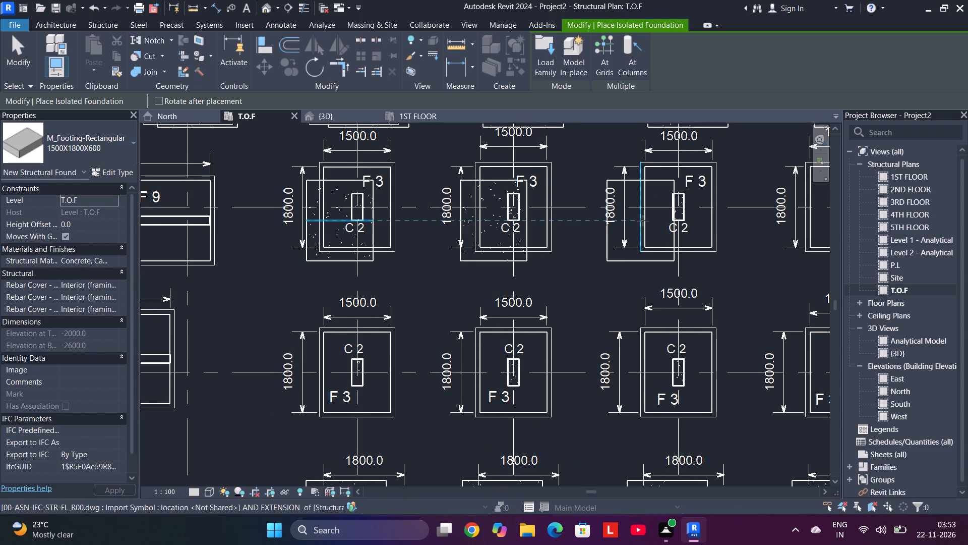
middle_drag(643, 222, 395, 209)
click(420, 202)
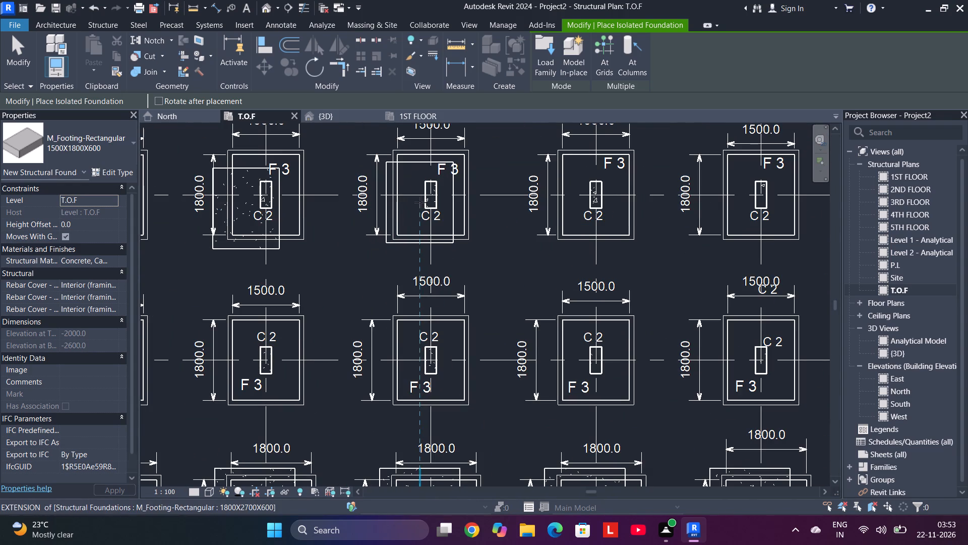
click(582, 207)
middle_drag(686, 214, 686, 214)
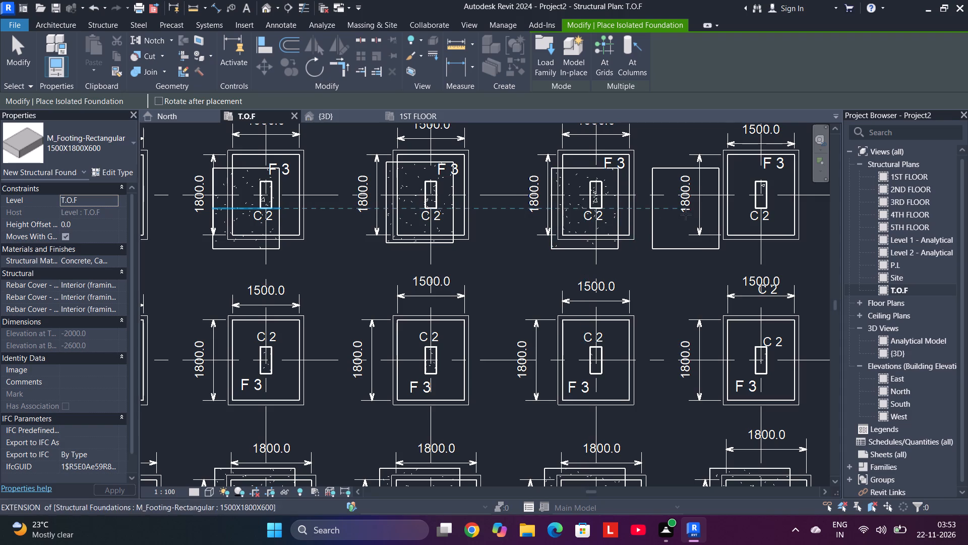
middle_drag(686, 214, 443, 208)
click(509, 199)
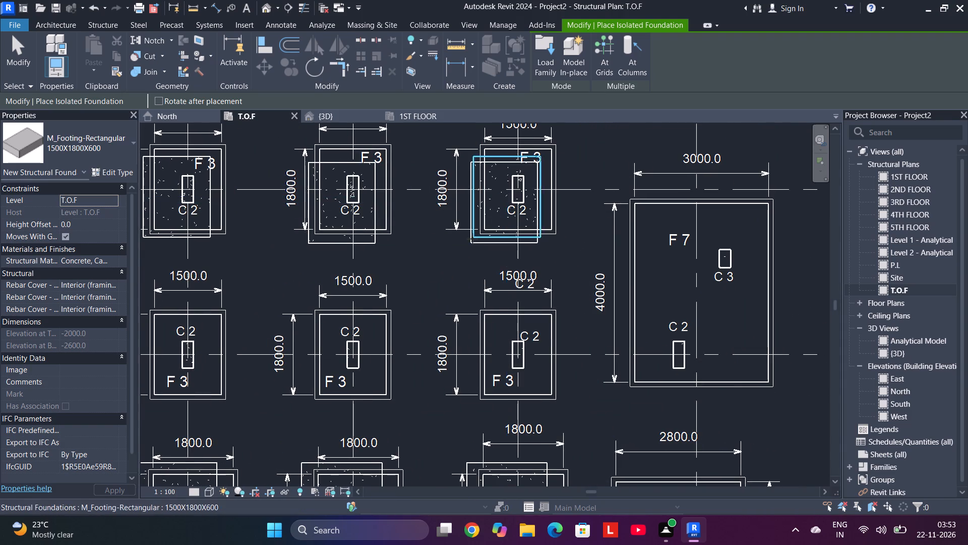
Place 1500X1800X600 footings at the five F3 positions on grid 3, from grid G to grid C.
click(503, 337)
click(343, 339)
middle_drag(284, 300, 393, 299)
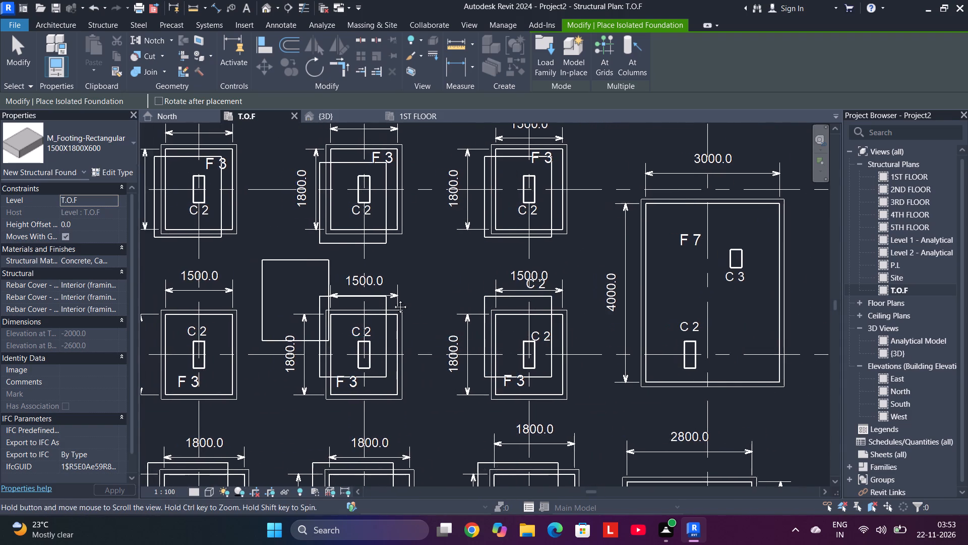
middle_drag(393, 299, 490, 297)
click(384, 339)
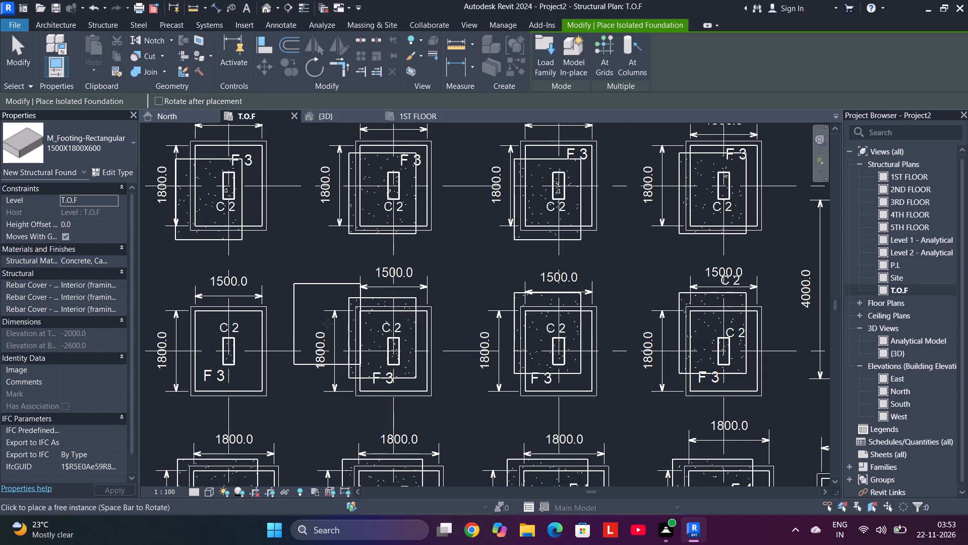
middle_drag(327, 323, 501, 319)
click(391, 326)
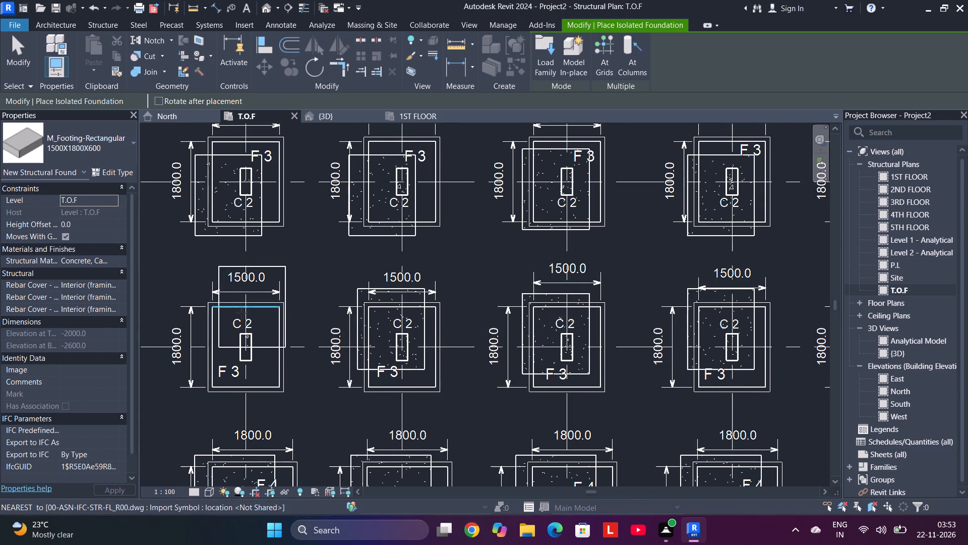
middle_drag(242, 314, 331, 302)
click(319, 319)
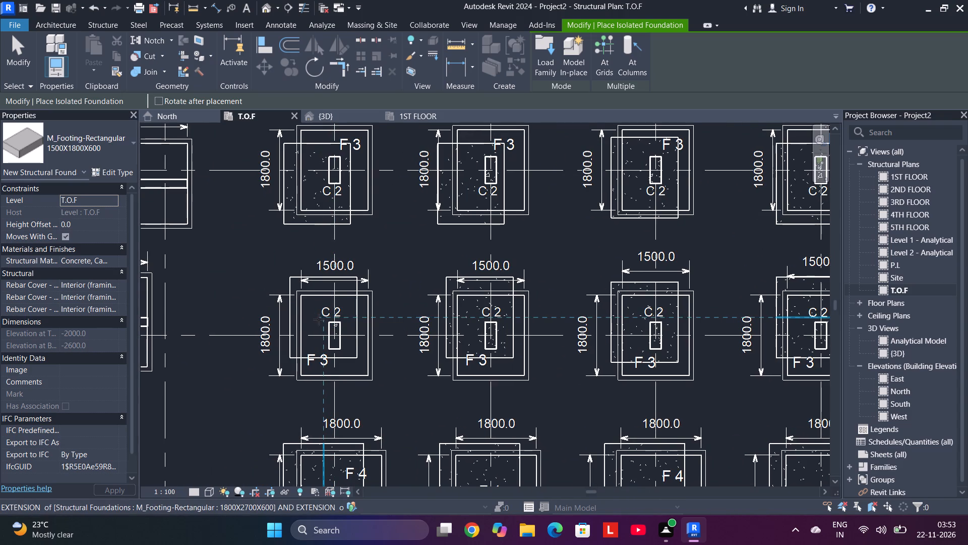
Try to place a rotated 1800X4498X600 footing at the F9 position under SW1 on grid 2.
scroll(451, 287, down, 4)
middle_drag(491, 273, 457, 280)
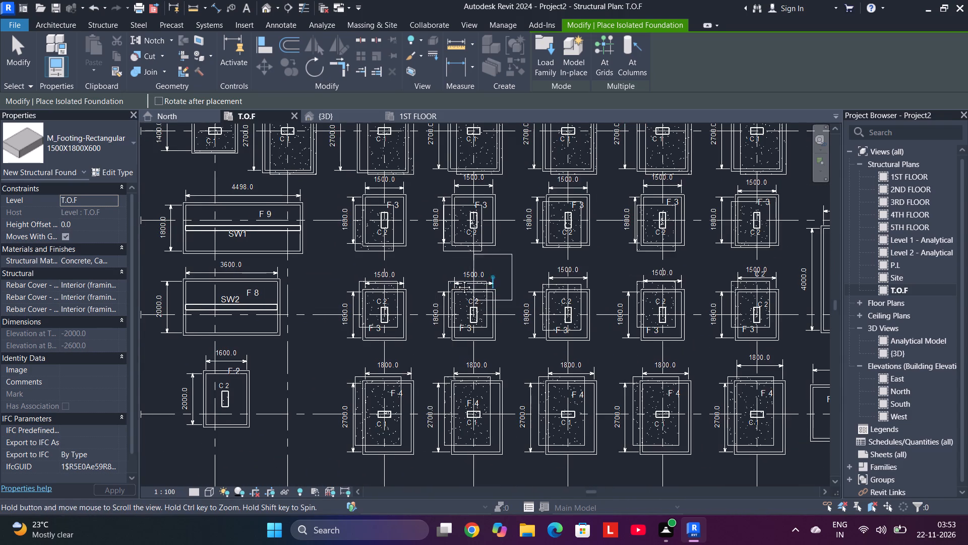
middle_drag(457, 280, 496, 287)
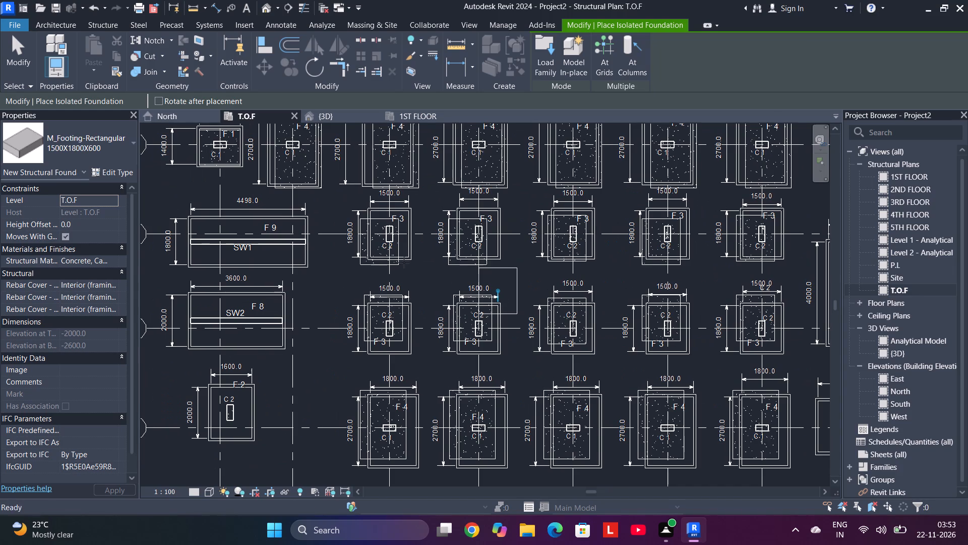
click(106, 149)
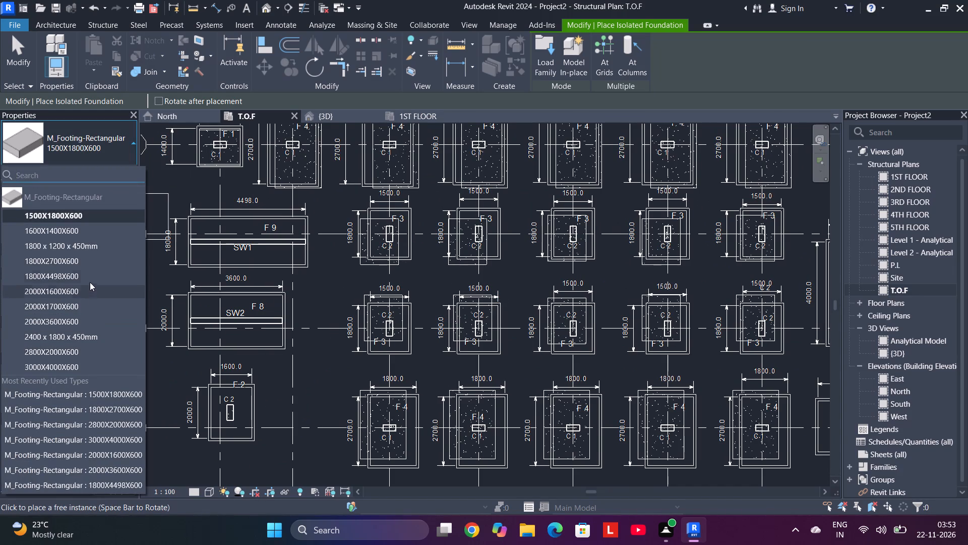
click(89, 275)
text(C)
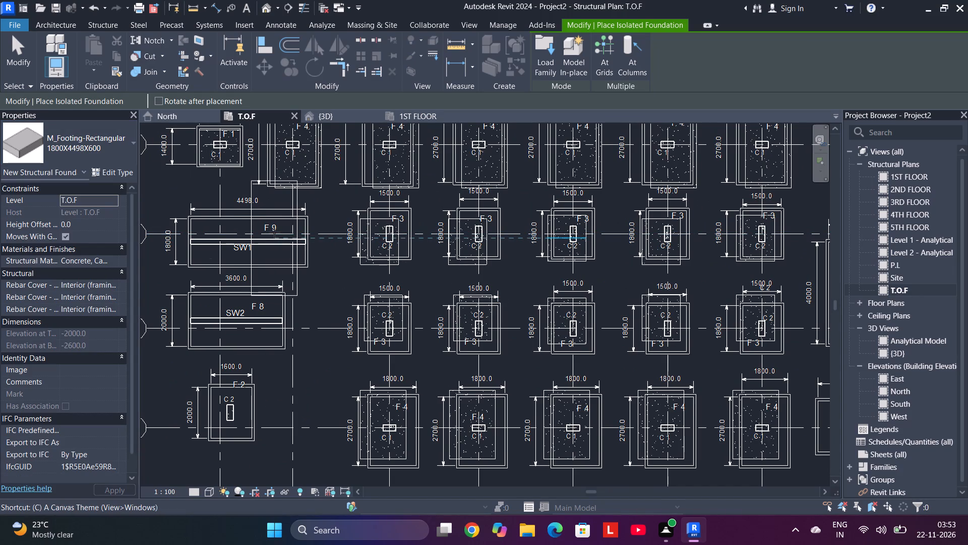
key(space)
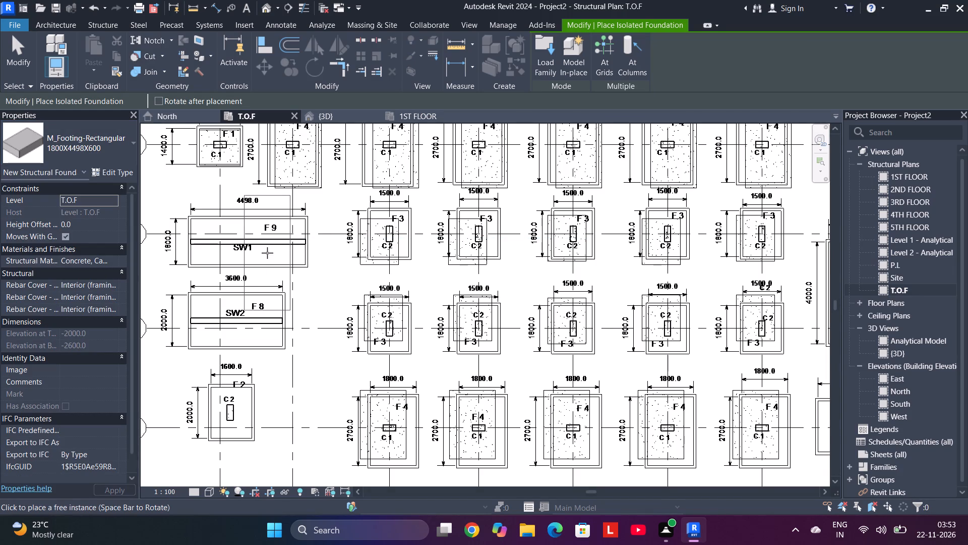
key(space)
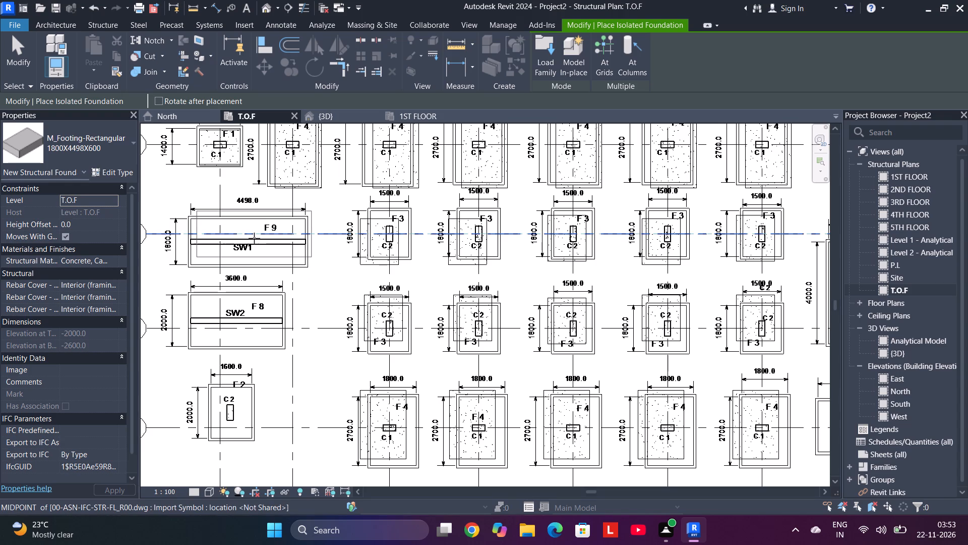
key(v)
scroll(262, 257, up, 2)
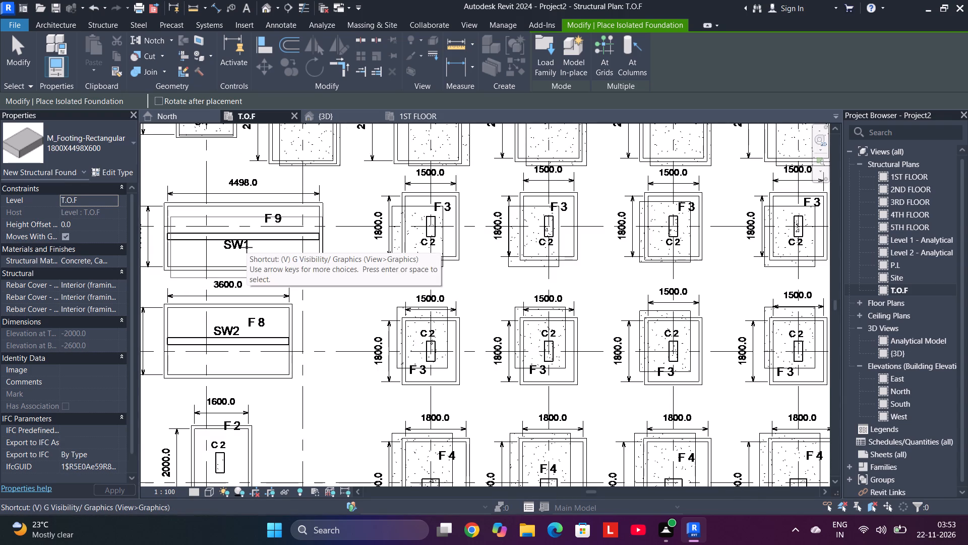
Undo the latest changes back through the F3 footing placement at grid C-3.
key(ctrl+z)
key(ctrl+z)
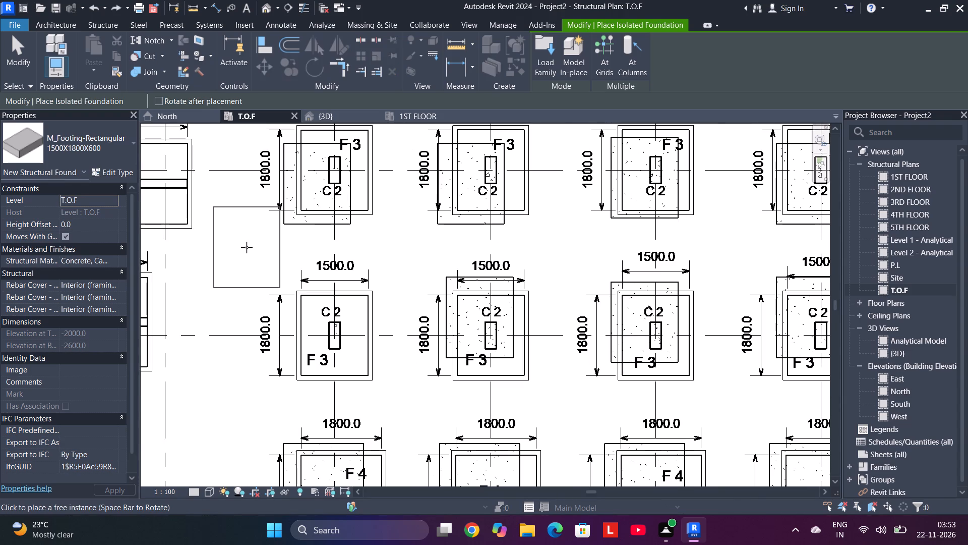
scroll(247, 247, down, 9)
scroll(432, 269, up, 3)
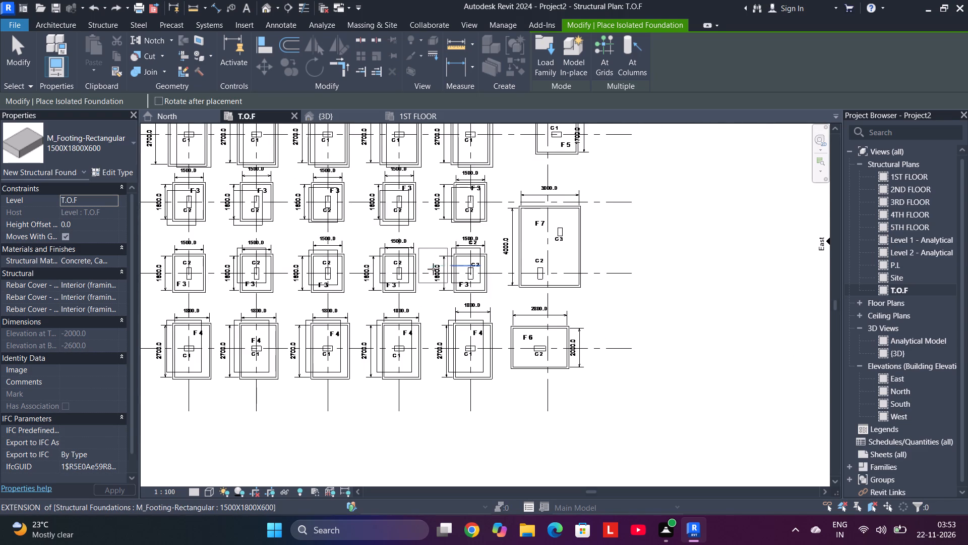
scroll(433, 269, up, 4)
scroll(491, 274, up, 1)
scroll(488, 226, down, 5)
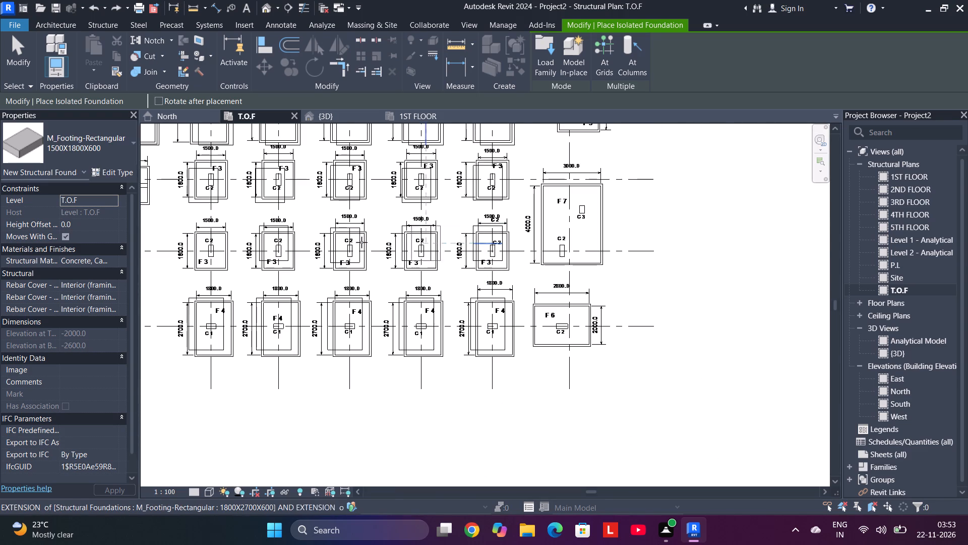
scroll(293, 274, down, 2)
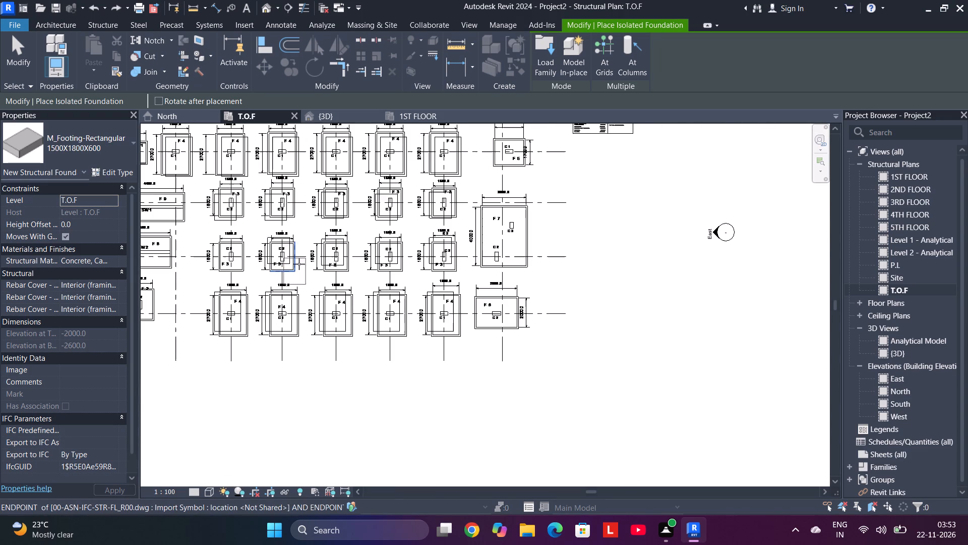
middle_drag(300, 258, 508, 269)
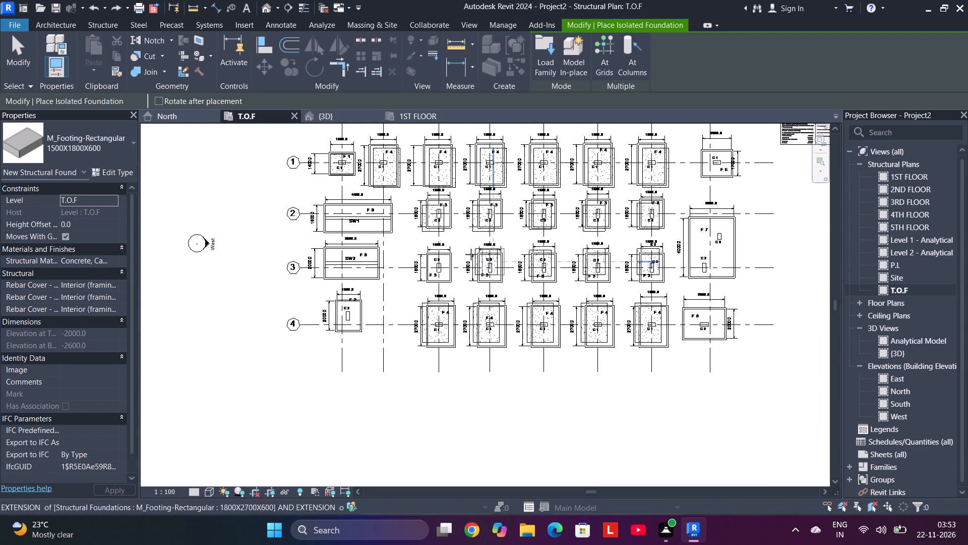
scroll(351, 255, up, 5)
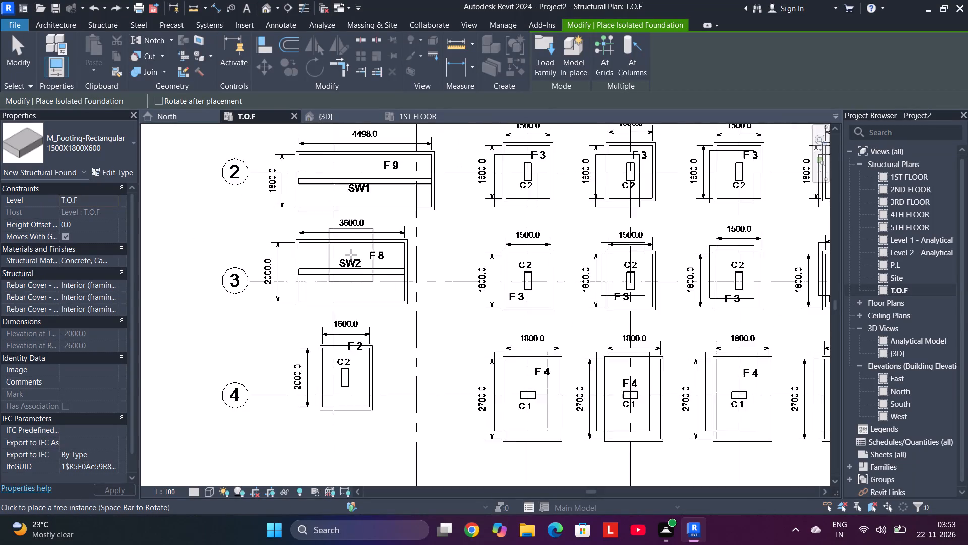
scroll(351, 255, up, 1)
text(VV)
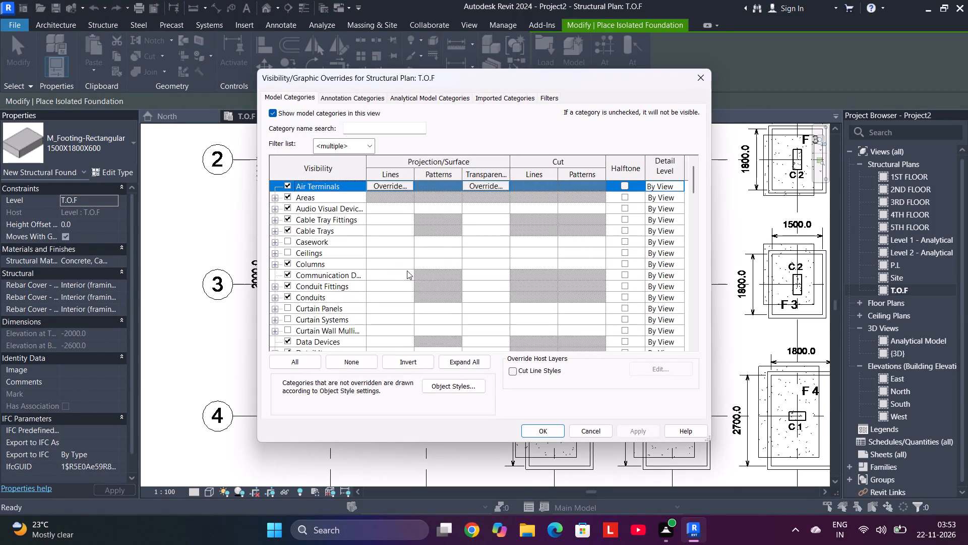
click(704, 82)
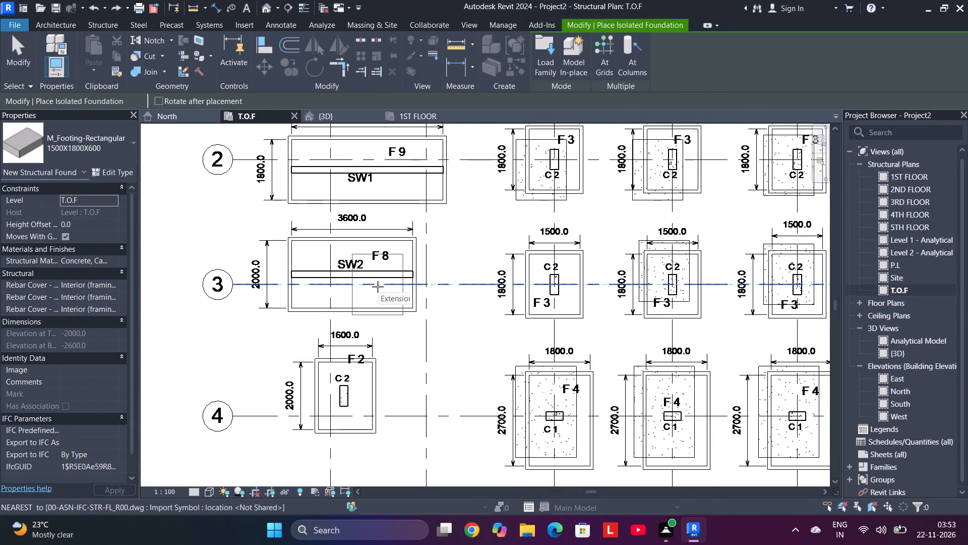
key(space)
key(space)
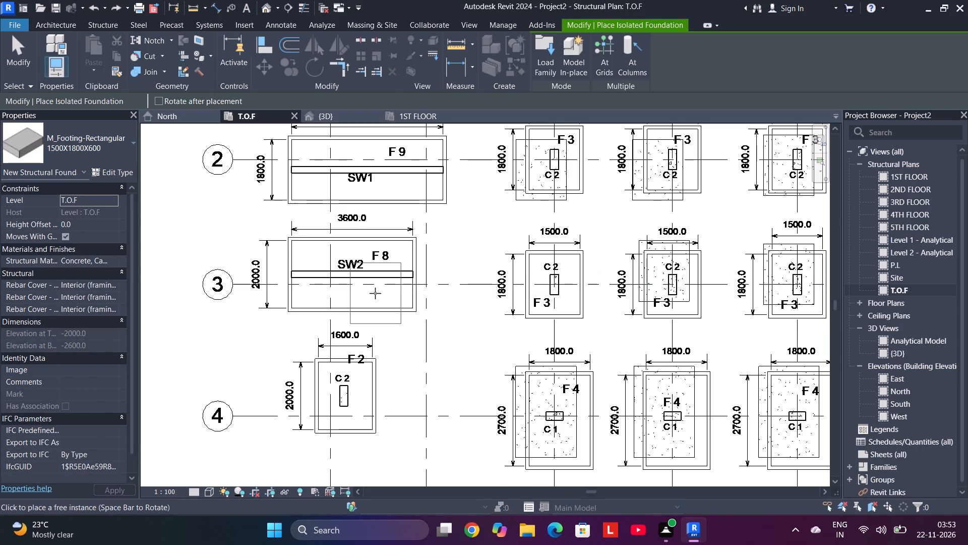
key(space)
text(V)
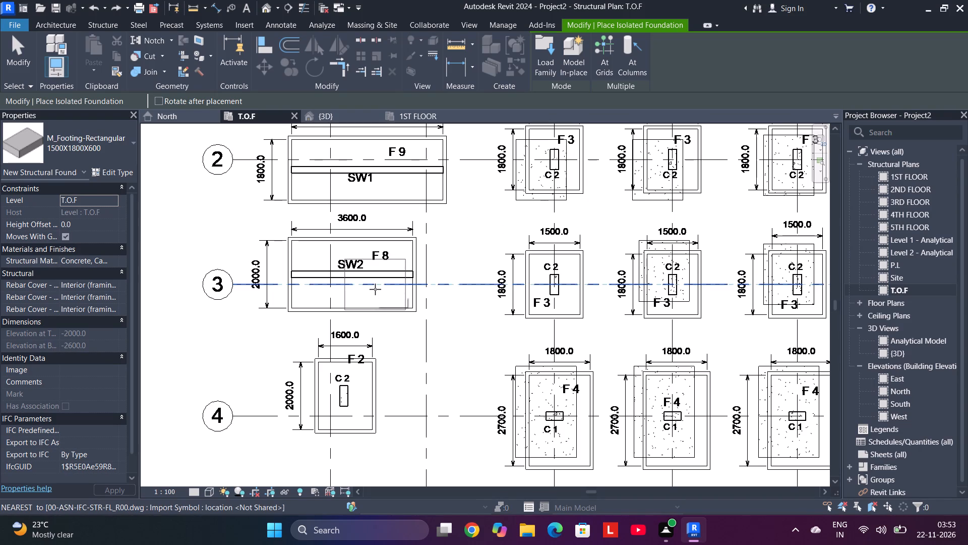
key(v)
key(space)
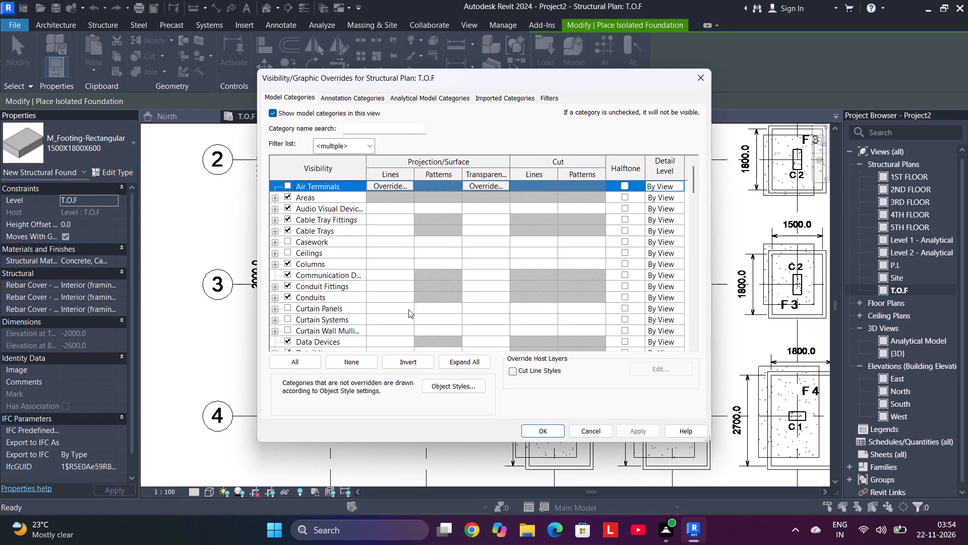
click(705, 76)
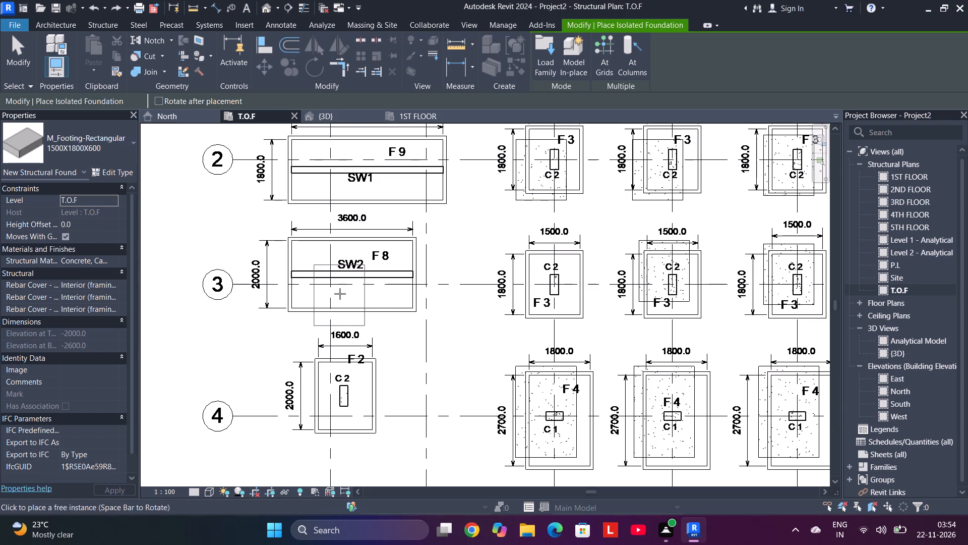
Place a rotated 1800X4498X600 footing at the F9 position under SW1 on grid 2.
click(113, 153)
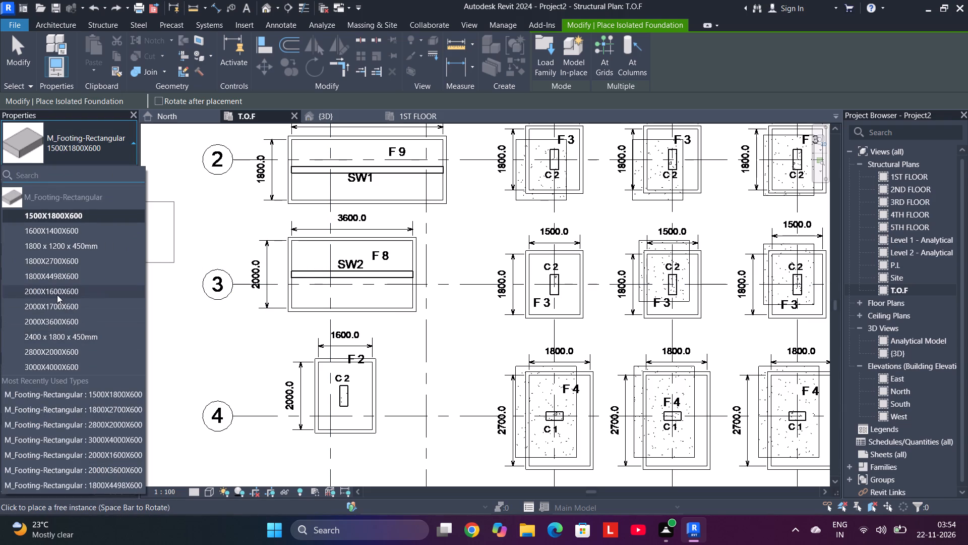
click(75, 275)
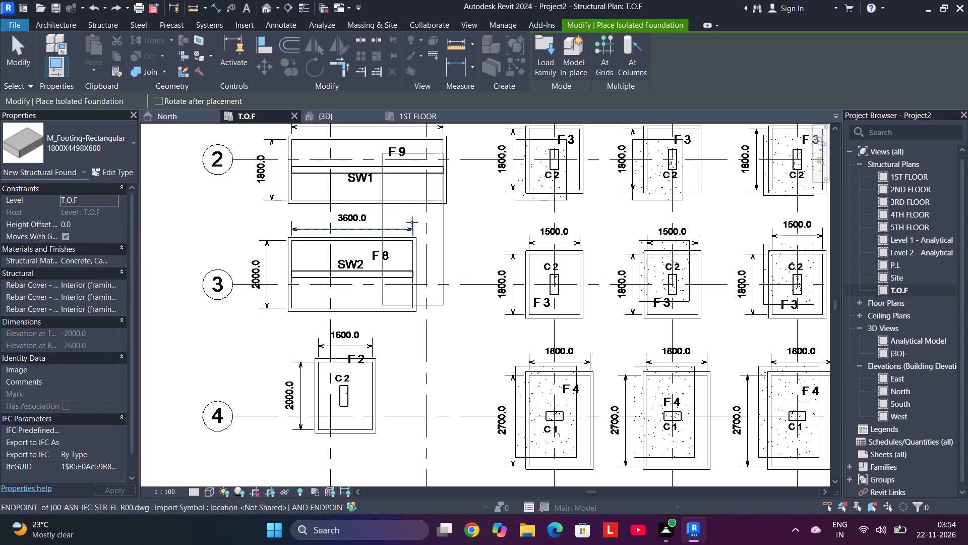
key(space)
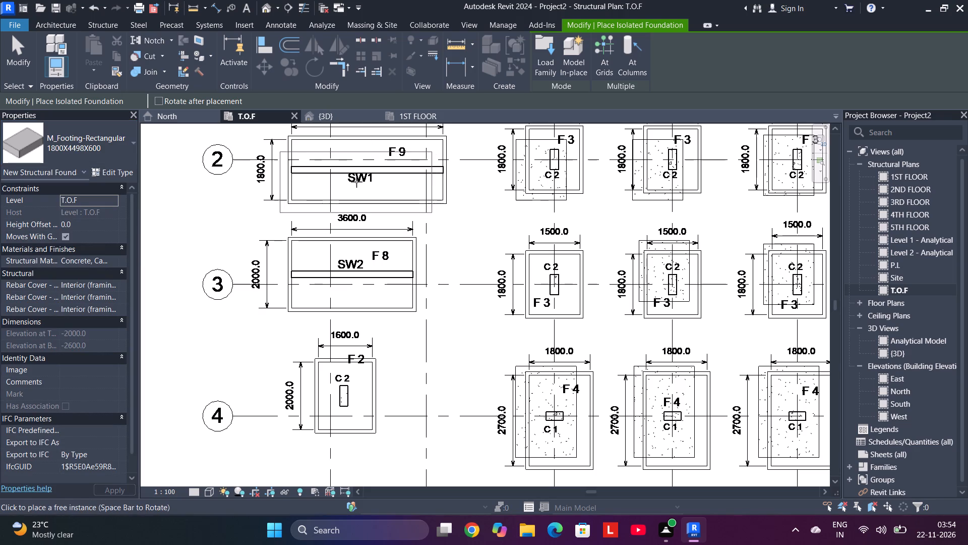
click(360, 181)
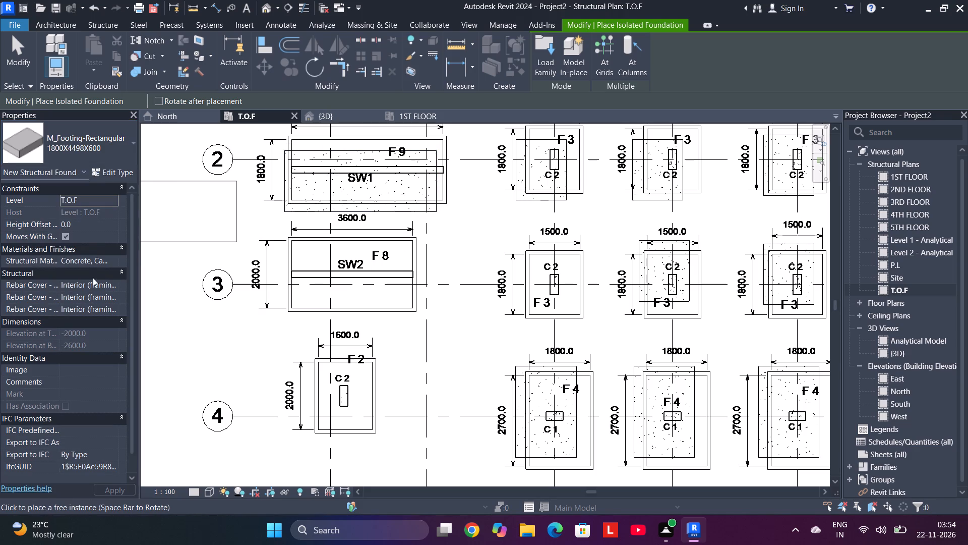
Place a rotated 2000X3600X600 footing at the F8 position under SW2 on grid 3.
click(114, 149)
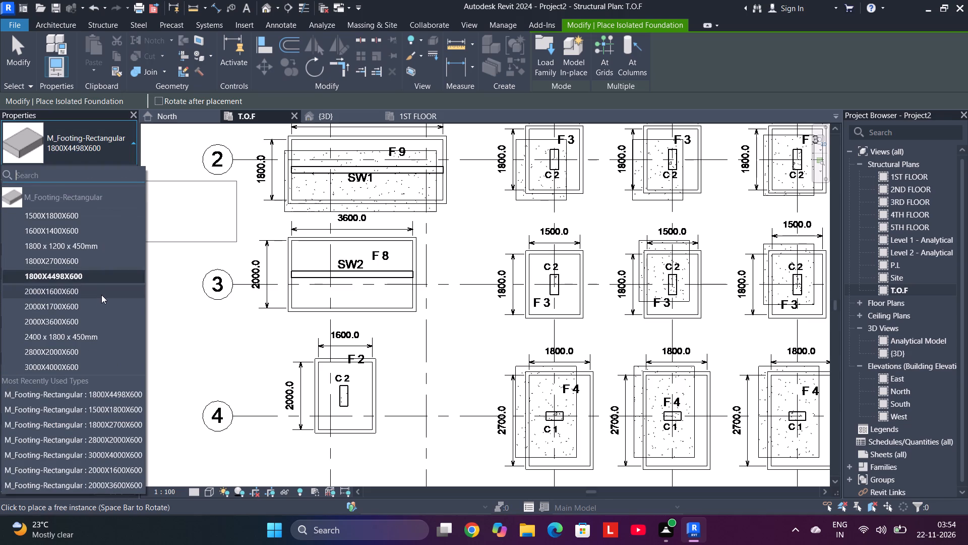
click(59, 322)
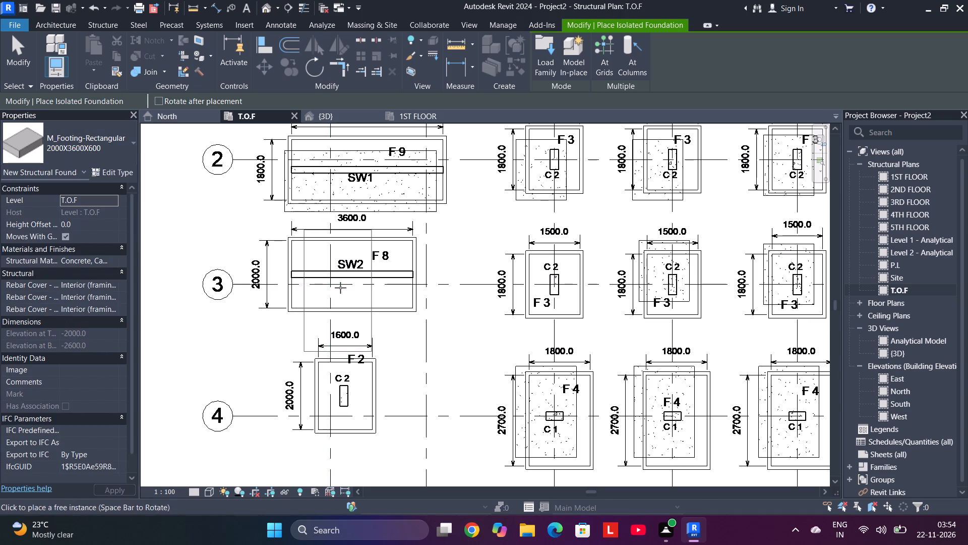
key(space)
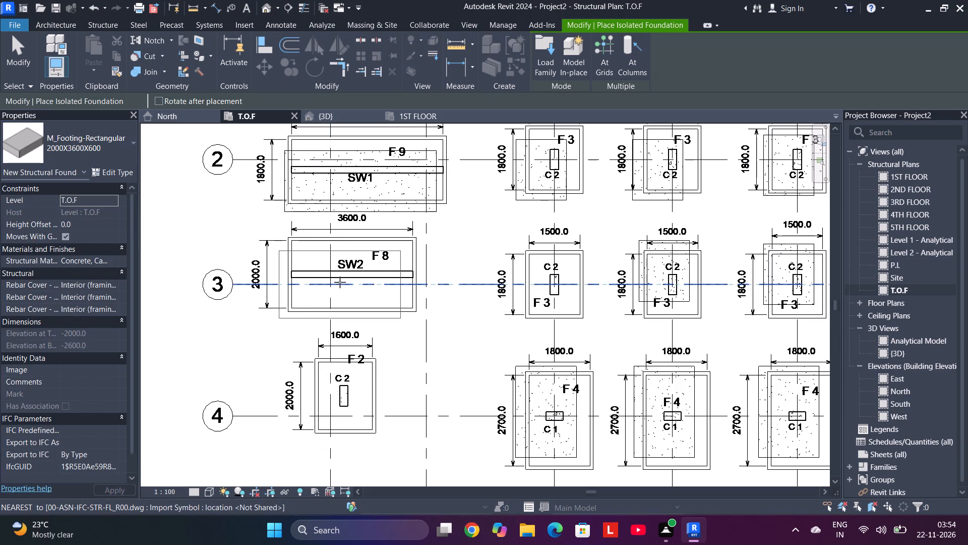
click(340, 282)
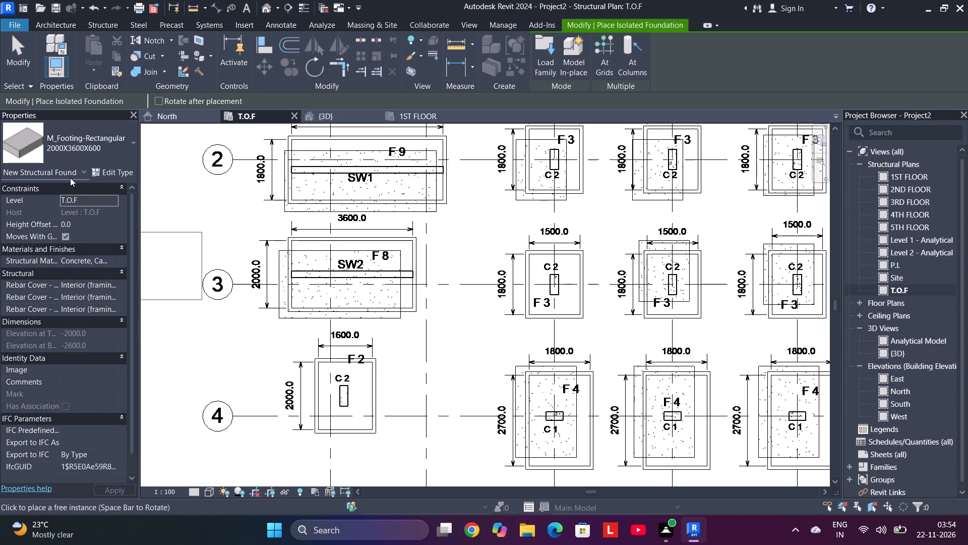
Place a 2000X1600X600 footing at the F2 position at grid A-4, rotated to match the layout outline.
click(102, 145)
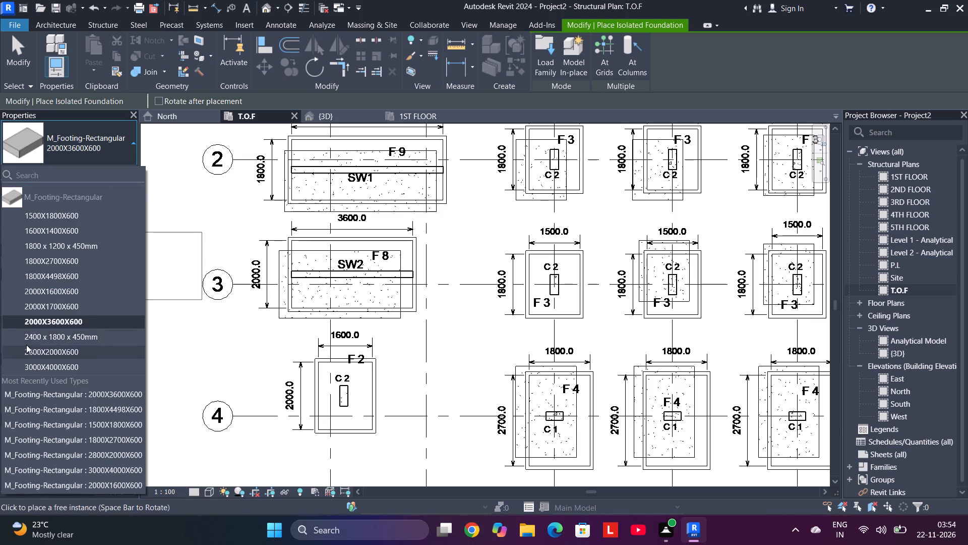
click(57, 289)
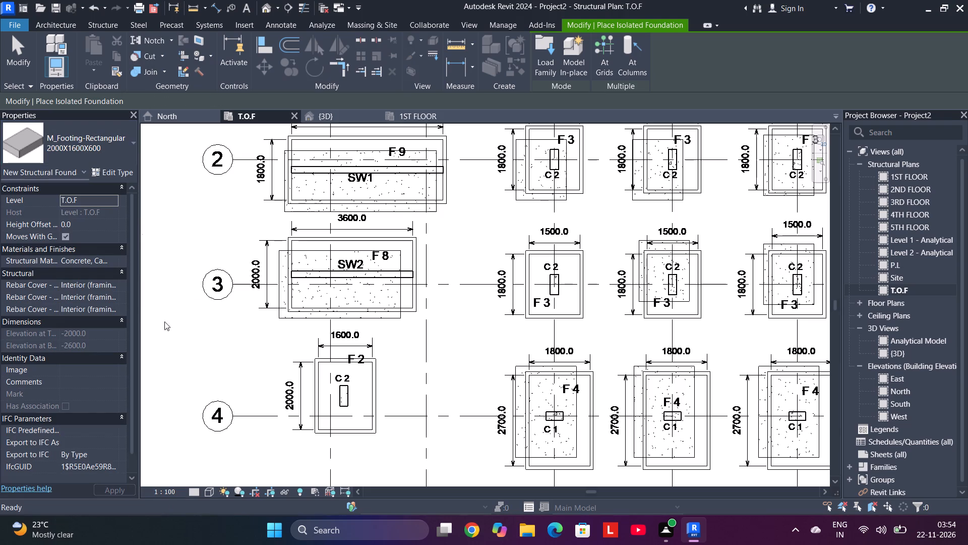
key(space)
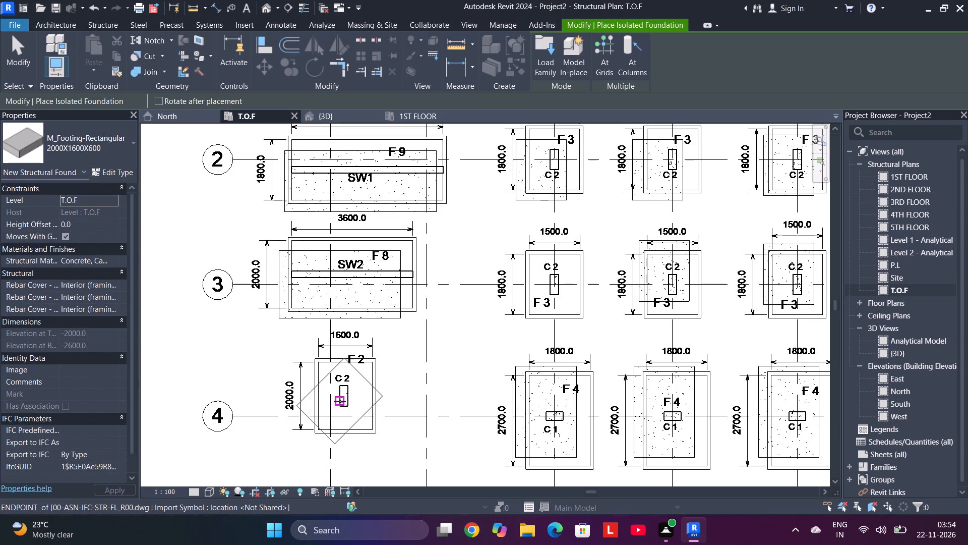
key(space)
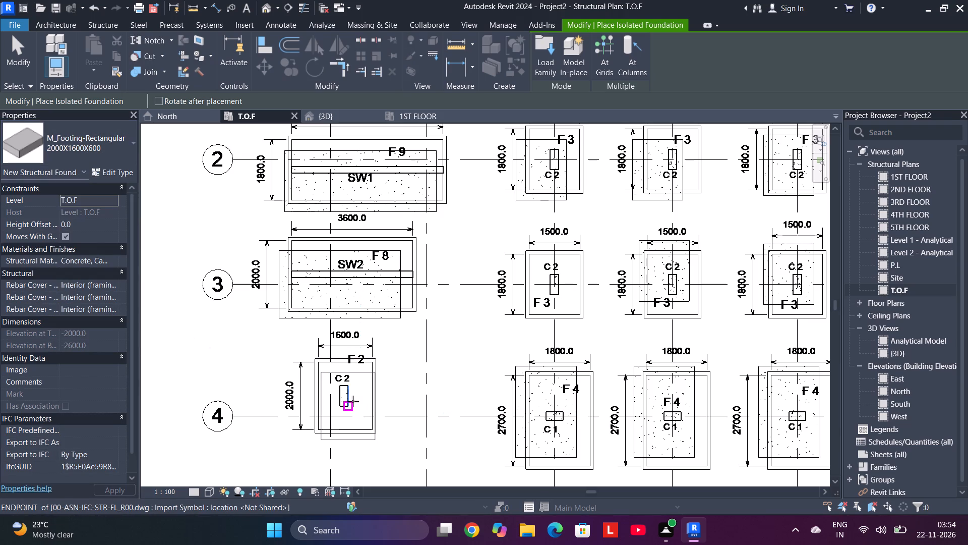
click(351, 409)
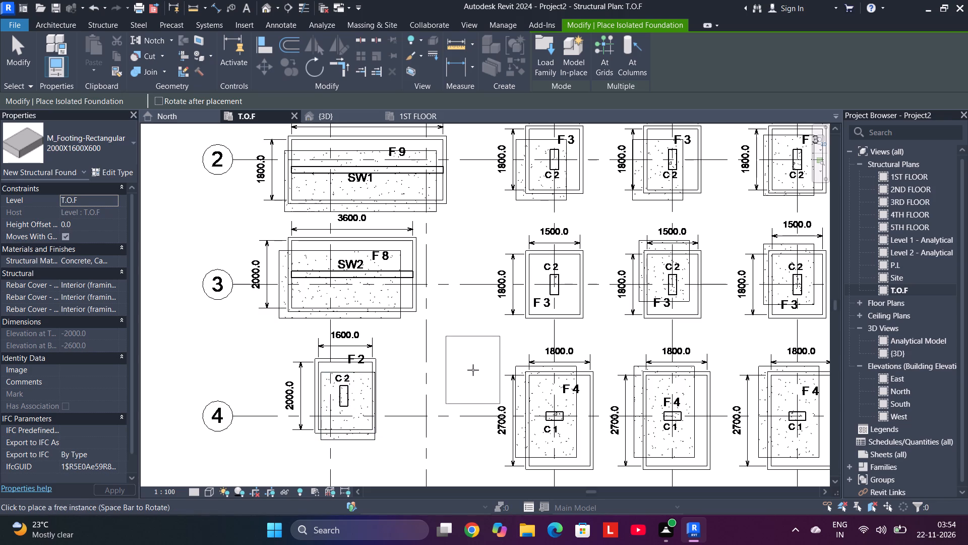
Place a 2000X1600X600 footing at the empty F3 position at grid C-3.
scroll(473, 370, down, 4)
middle_drag(473, 371, 267, 395)
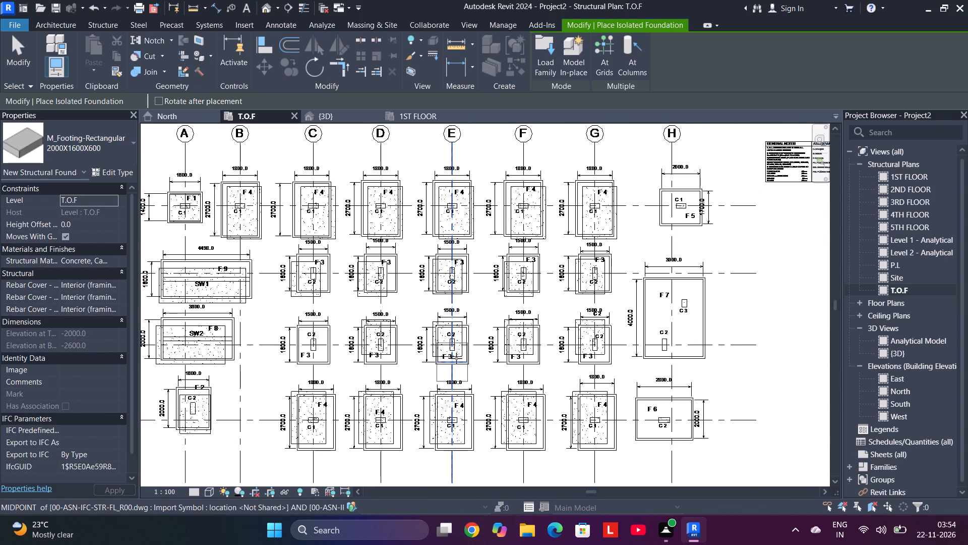
scroll(301, 348, up, 6)
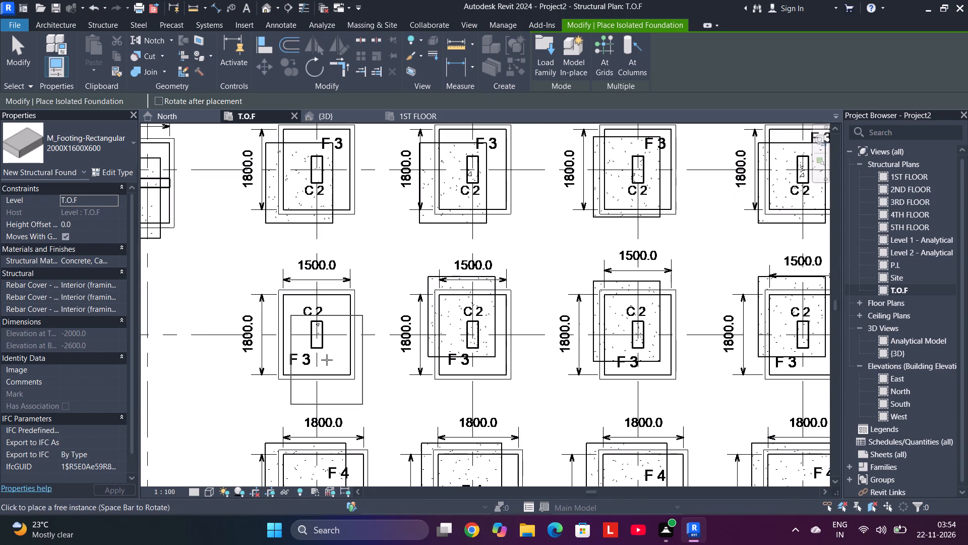
click(311, 324)
Choose the 2800X2000X600 footing type for F6 on grid H and set its type length to 2000.
scroll(672, 368, down, 4)
middle_drag(609, 377, 263, 343)
middle_drag(640, 356, 511, 398)
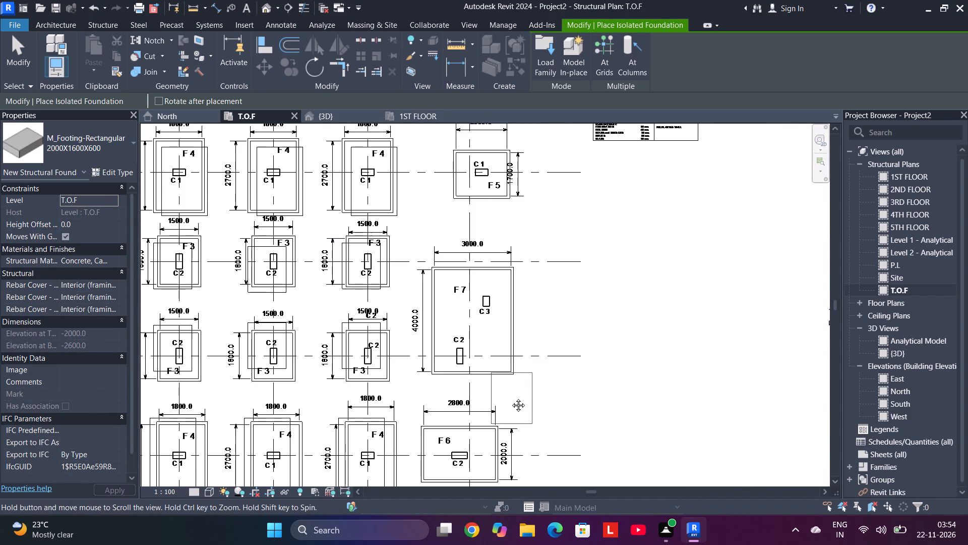
middle_drag(511, 398, 473, 370)
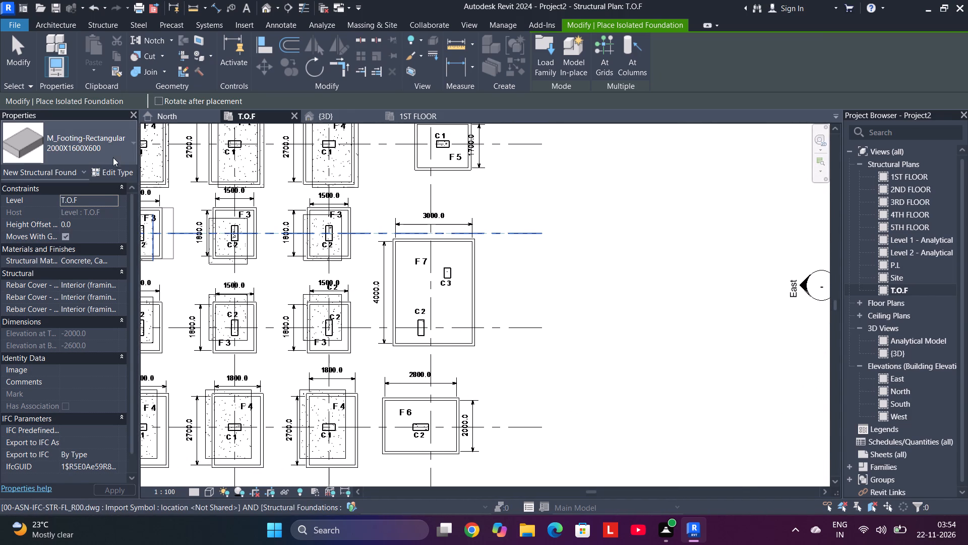
click(109, 151)
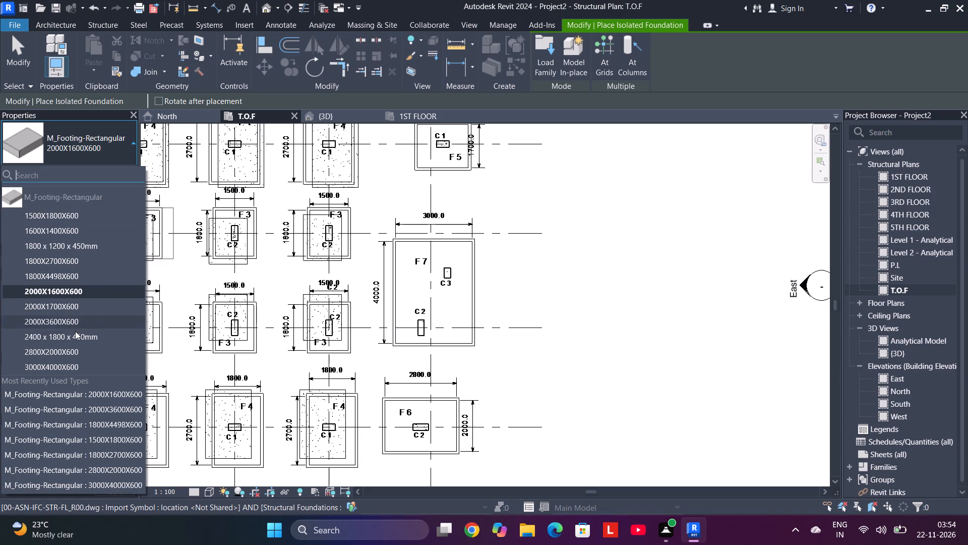
click(69, 352)
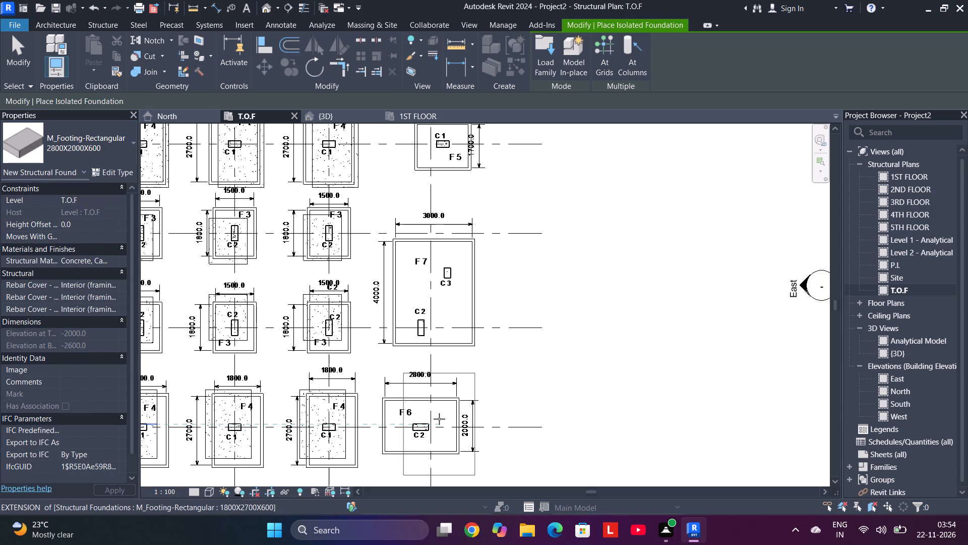
key(space)
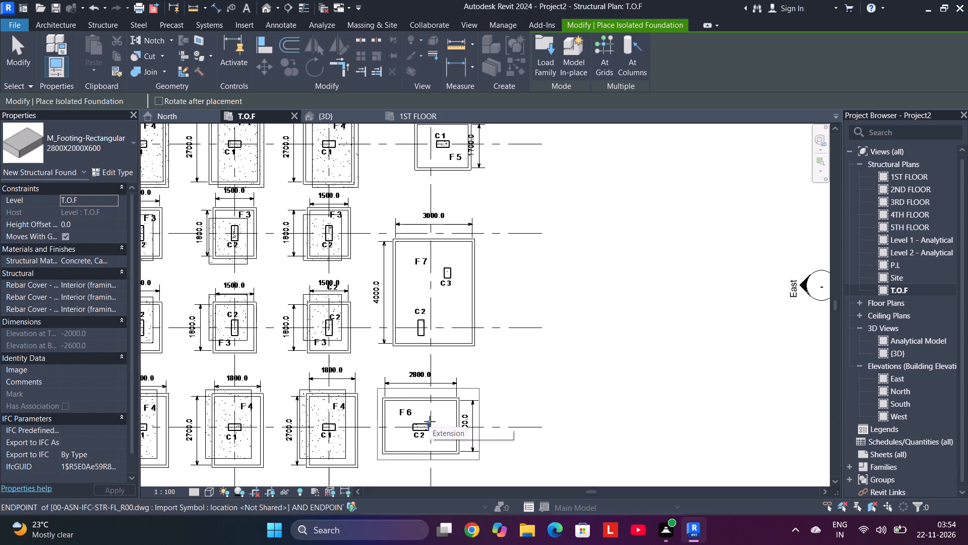
scroll(430, 421, up, 4)
middle_drag(430, 405, 412, 341)
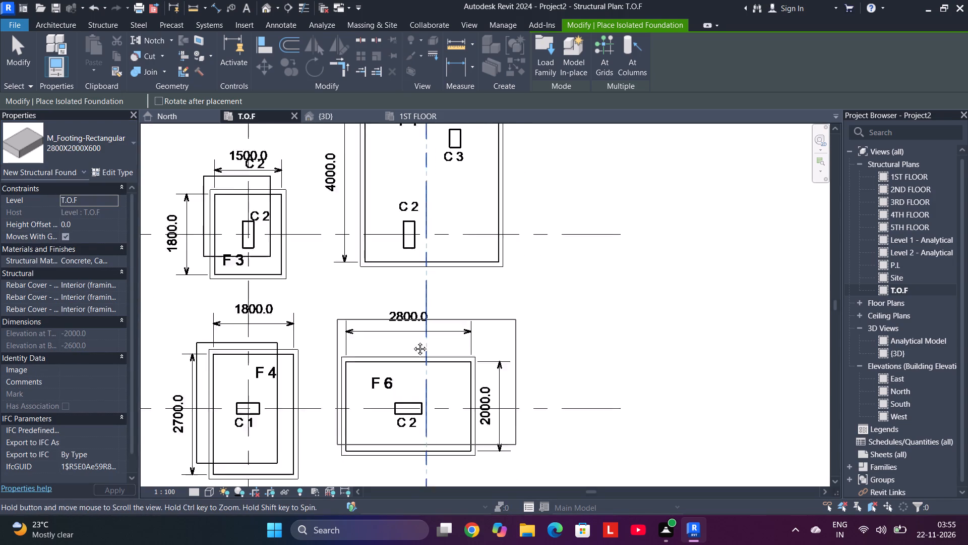
middle_drag(412, 341, 410, 334)
click(114, 174)
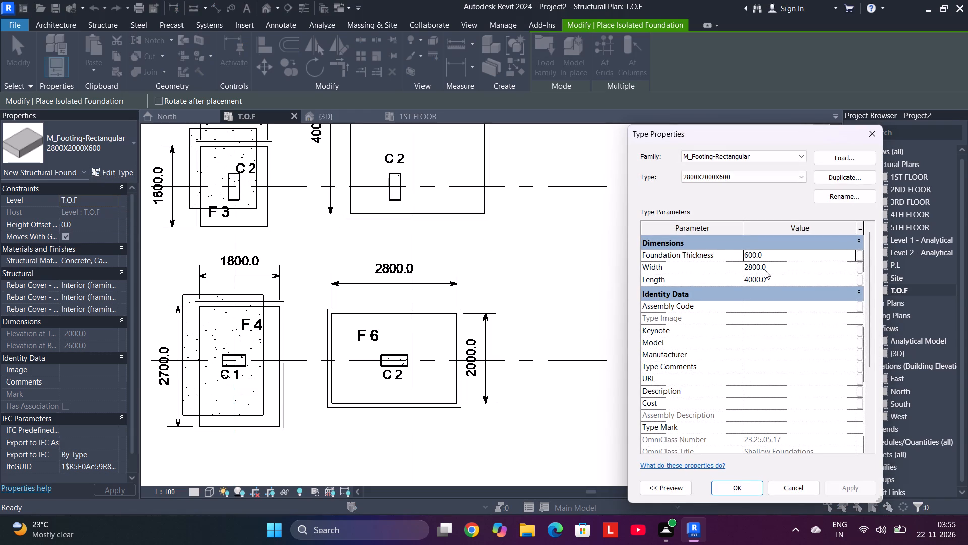
click(777, 277)
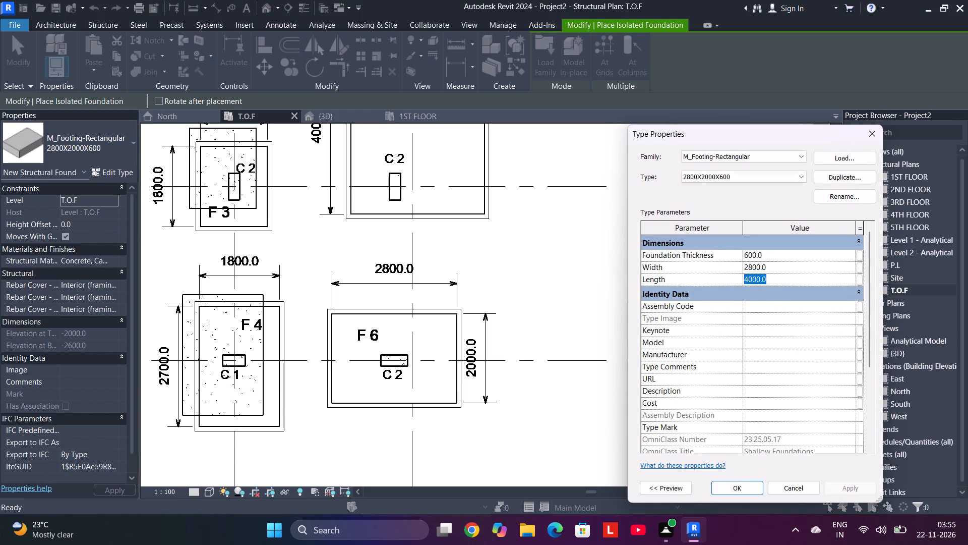
key(BackSpace)
text(2000)
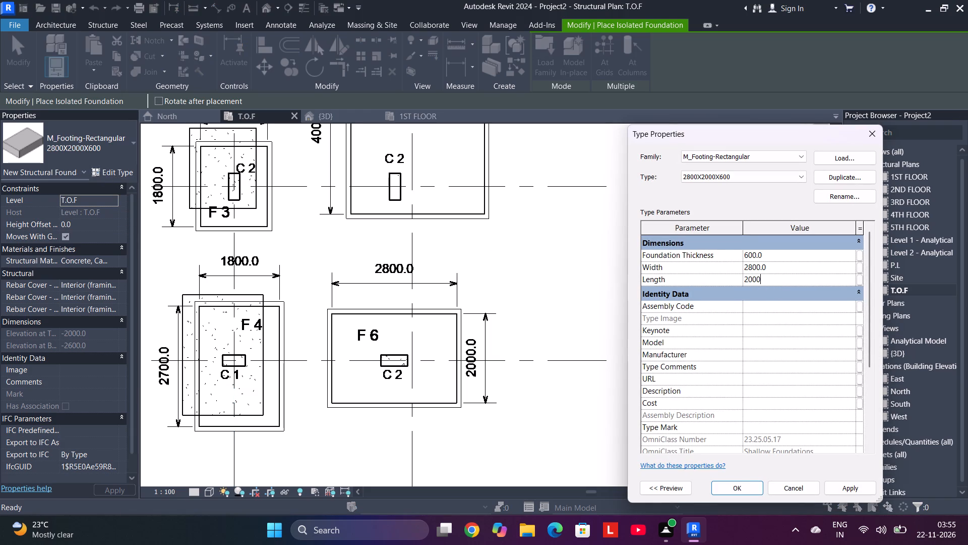
key(Return)
click(729, 492)
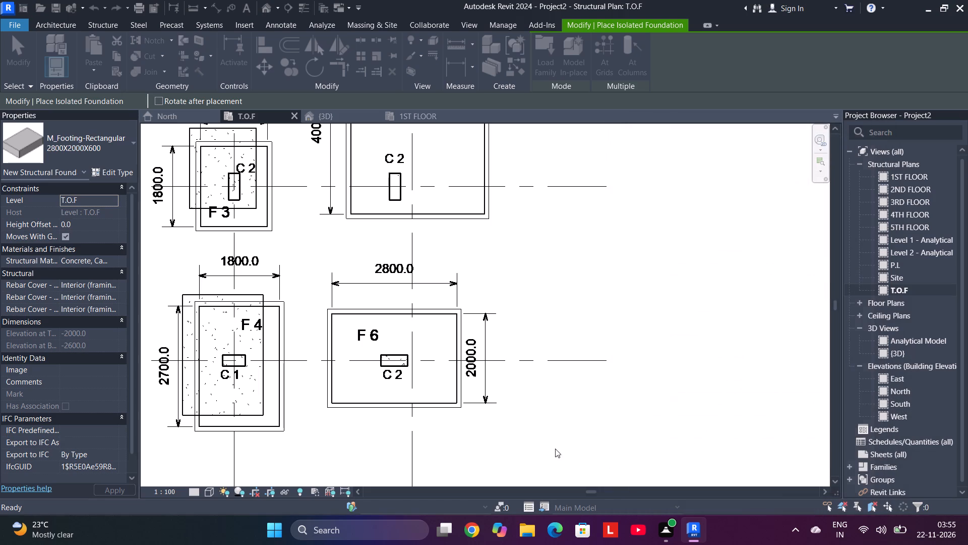
Place the 2800X2000X600 footing at the F6 position at grid H-4.
click(405, 362)
Place a 2000X1700X600 footing at the F5 position on grid H, rotated to match the layout outline.
scroll(422, 292, down, 5)
middle_drag(422, 296, 426, 458)
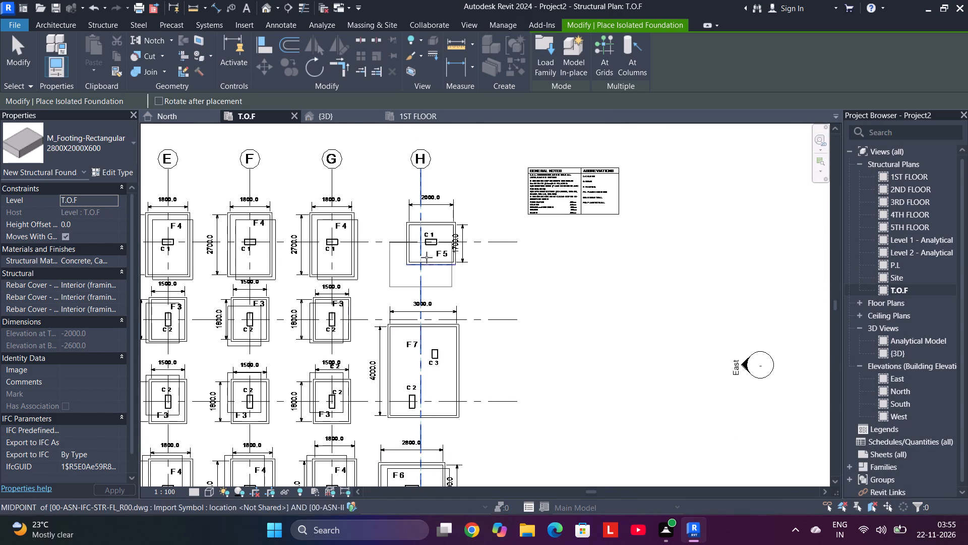
click(127, 133)
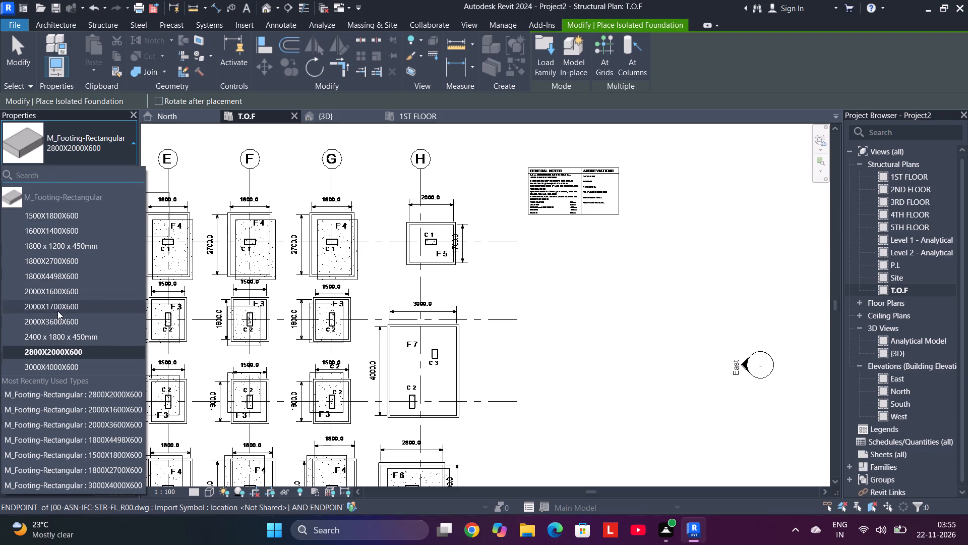
click(57, 311)
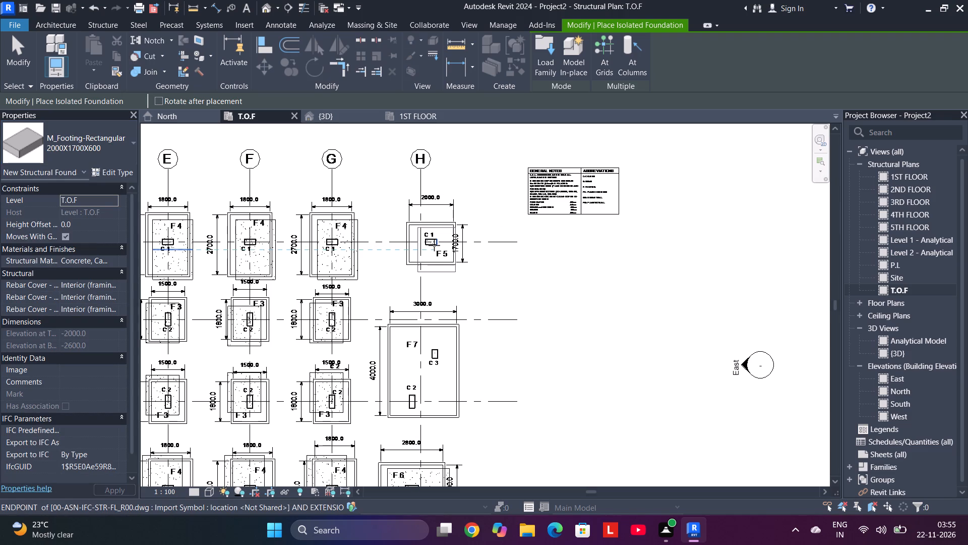
key(space)
key(space)
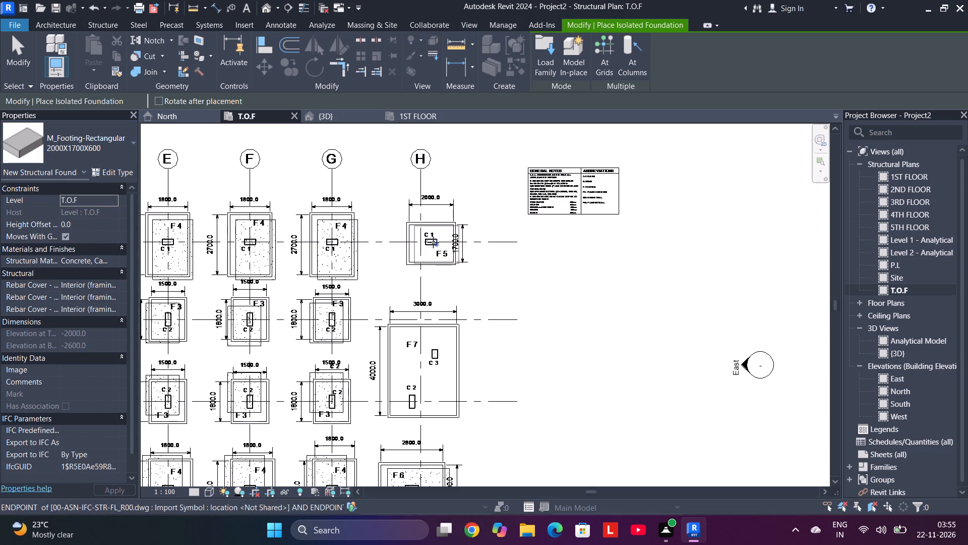
click(433, 242)
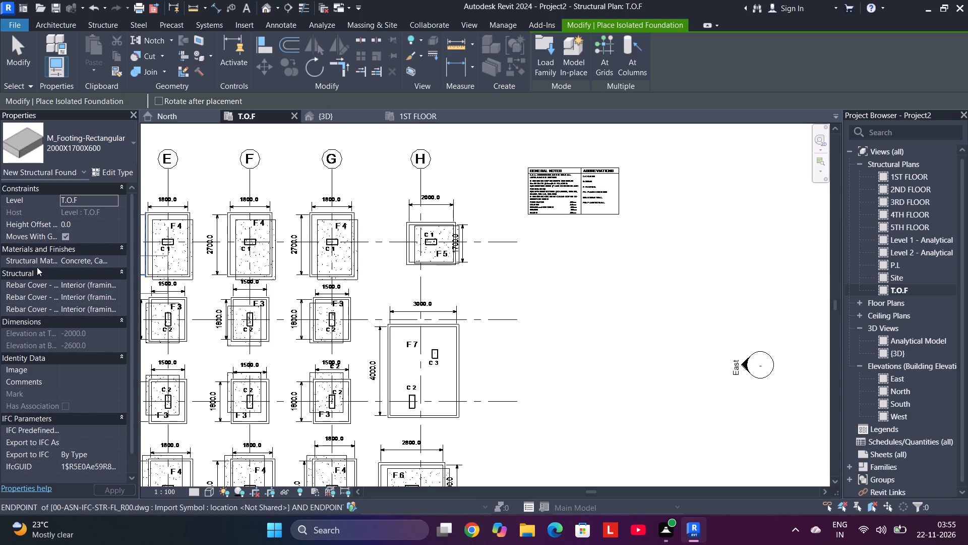
Place a 3000X4000X600 footing at the F7 position on grid H, between grids 2 and 3.
click(99, 137)
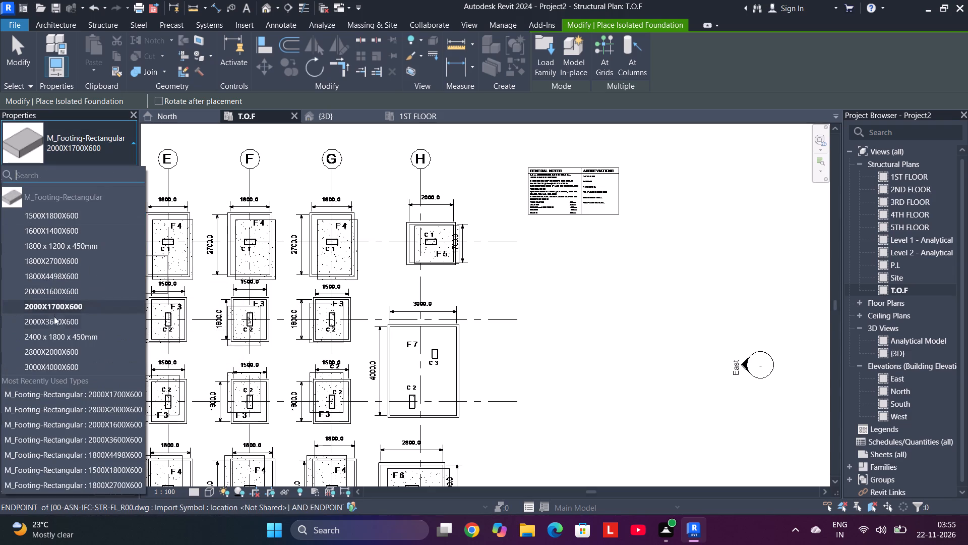
click(59, 362)
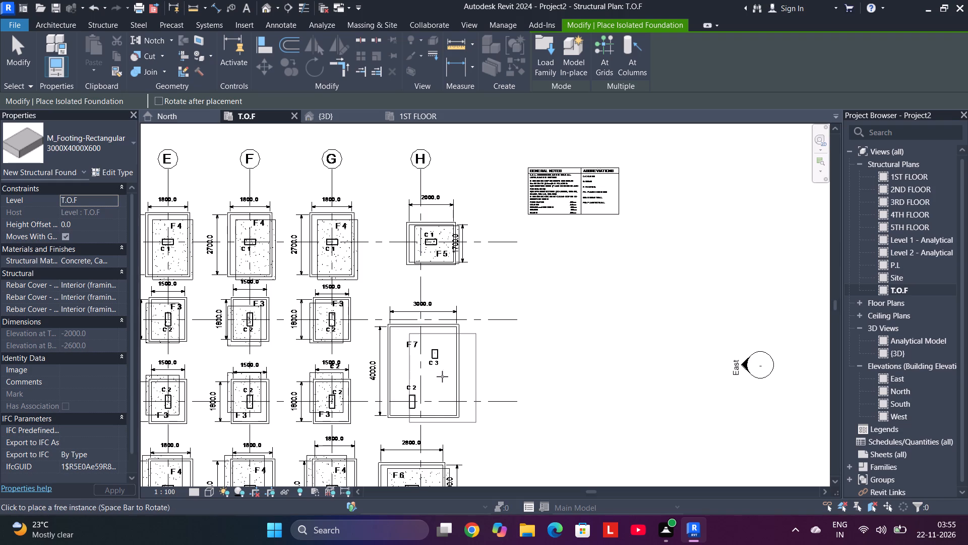
click(442, 376)
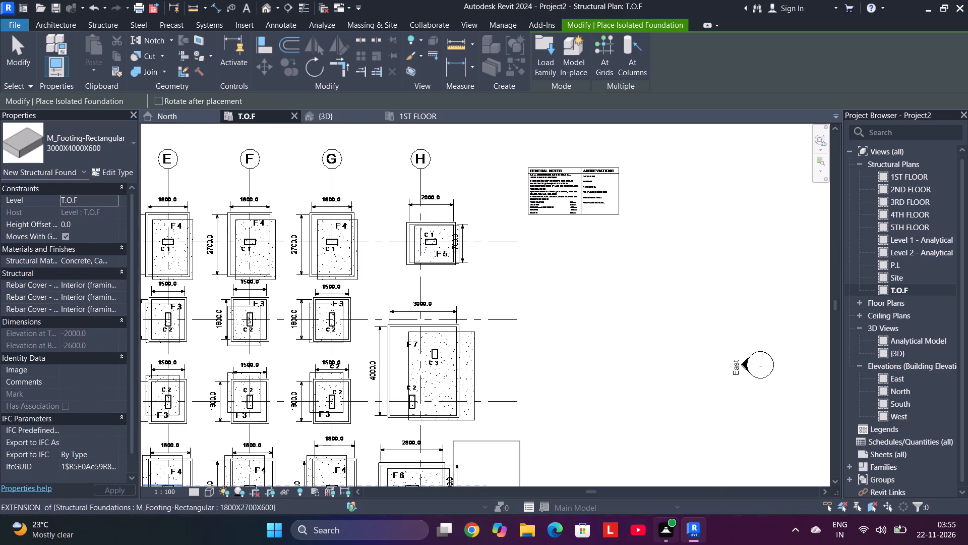
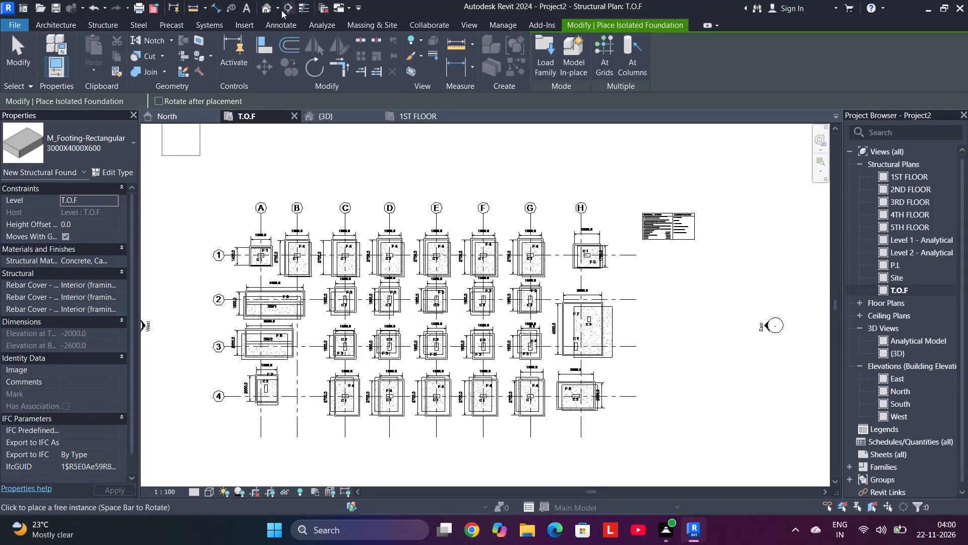
Align the top edge of the F1 footing at grid A-1 with its outline in the imported drawing.
click(263, 45)
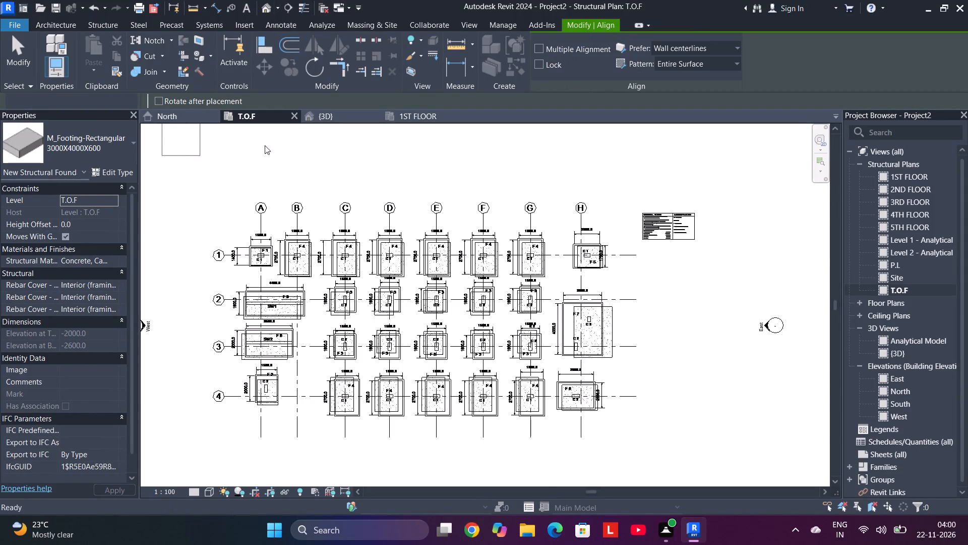
scroll(255, 234, up, 10)
scroll(287, 277, up, 4)
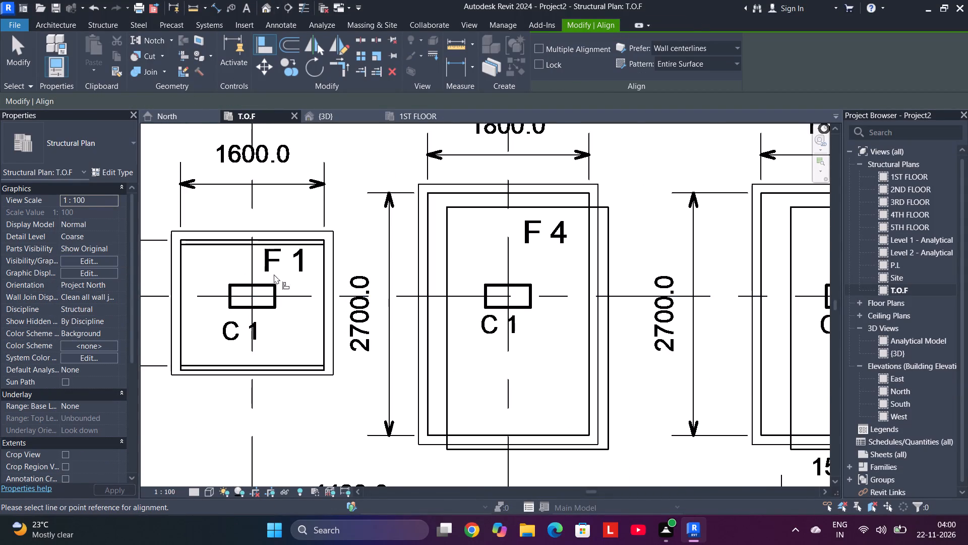
scroll(267, 256, up, 6)
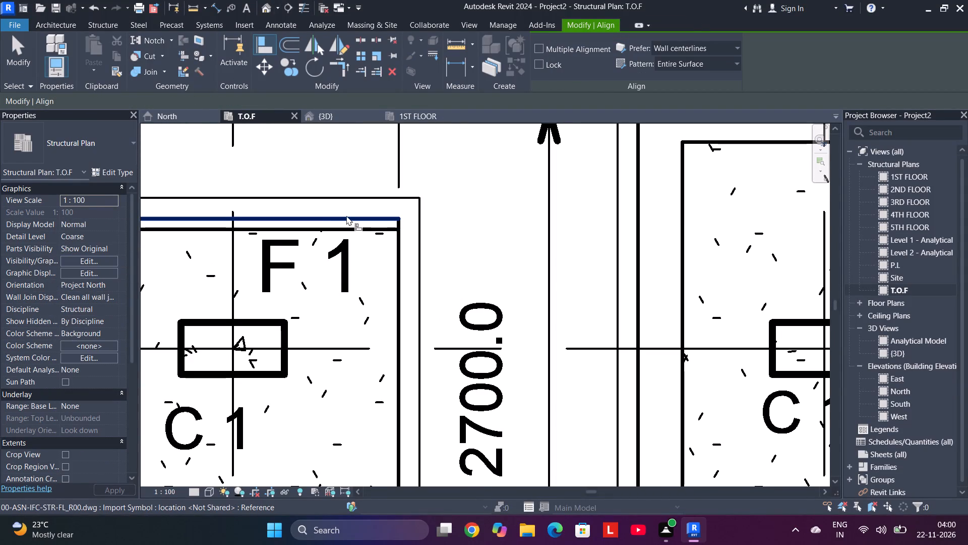
click(346, 215)
click(348, 226)
Align the top and left edges of the F4 footing at grid B-1 with its imported drawing outline.
scroll(349, 226, down, 5)
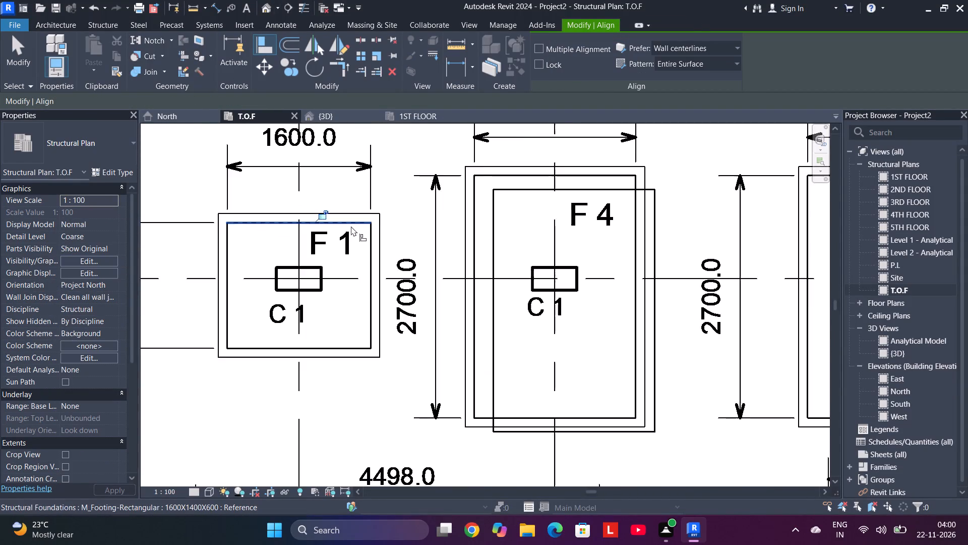
scroll(351, 226, down, 6)
scroll(520, 207, up, 8)
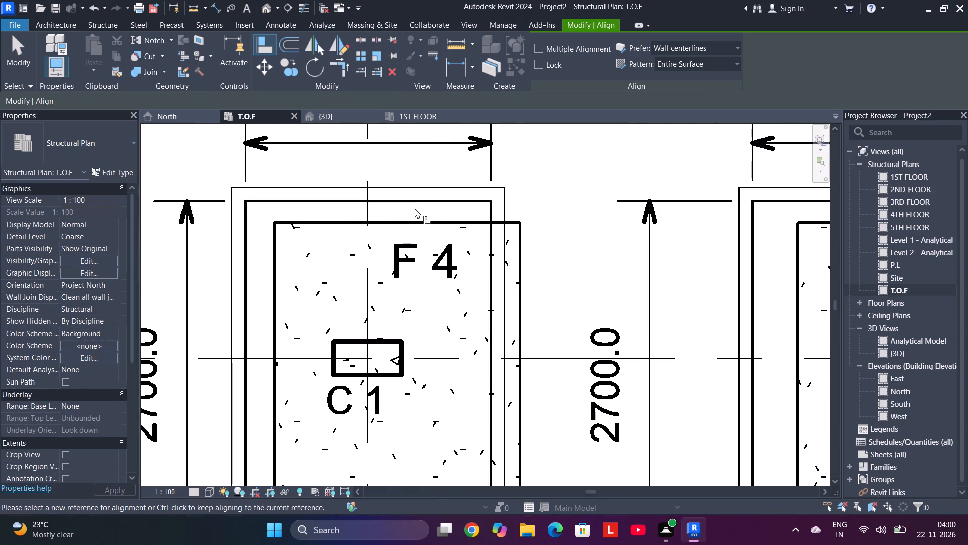
click(413, 201)
click(413, 220)
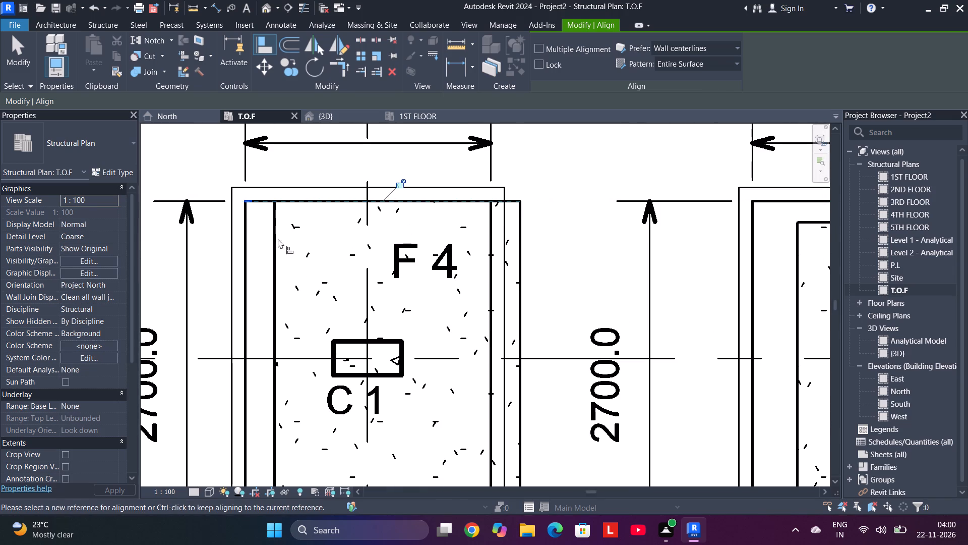
click(251, 243)
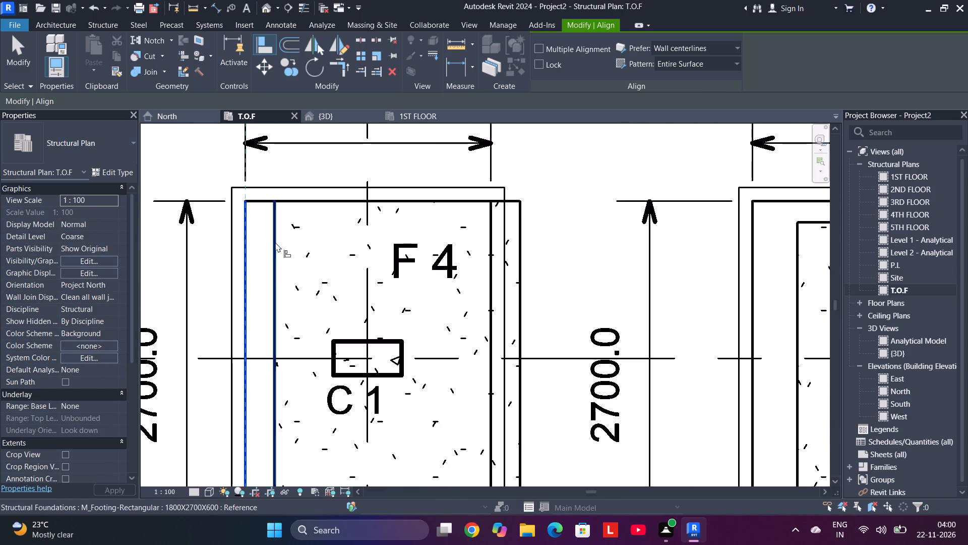
click(277, 241)
Align the top and left edges of the F4 footing at grid C-1 with its imported drawing outline.
scroll(482, 247, down, 5)
middle_drag(536, 246, 377, 263)
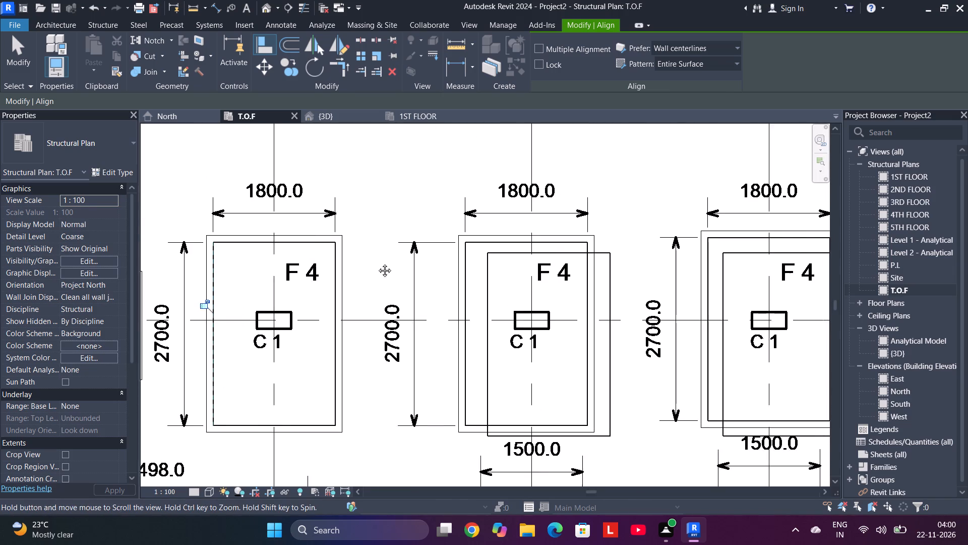
middle_drag(377, 263, 377, 263)
scroll(516, 234, up, 5)
click(484, 244)
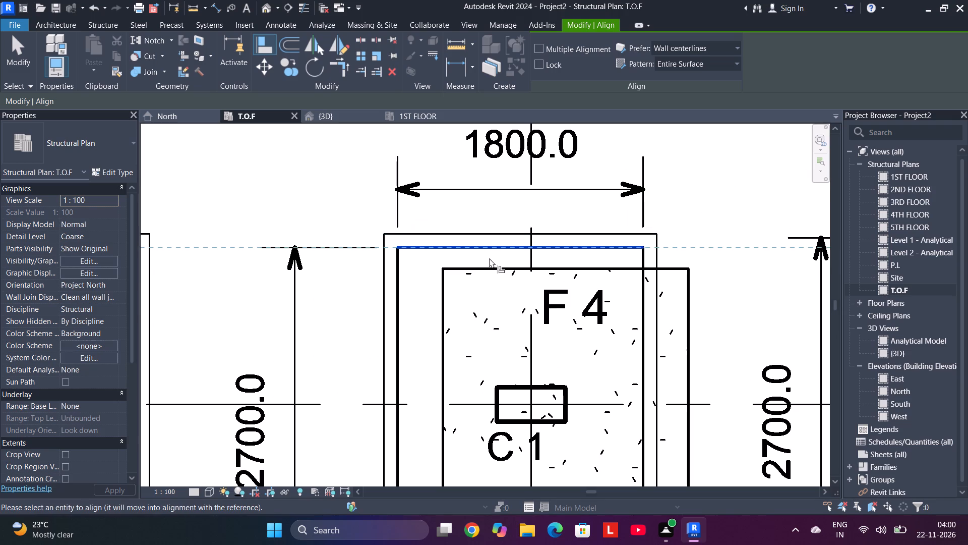
click(489, 264)
click(398, 288)
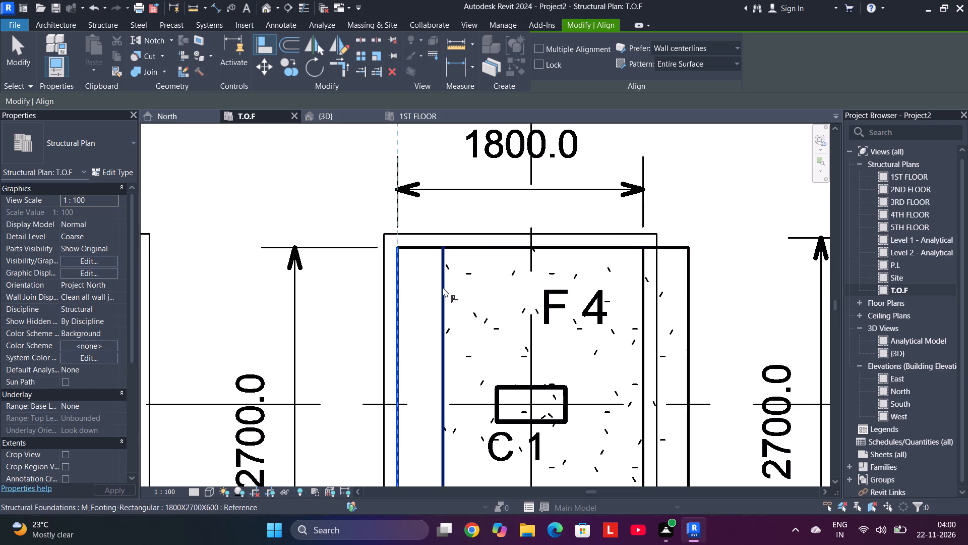
click(443, 287)
Align the top and left edges of the F4 footing at grid D-1 with its imported drawing outline.
scroll(456, 279, down, 8)
middle_drag(554, 281, 392, 274)
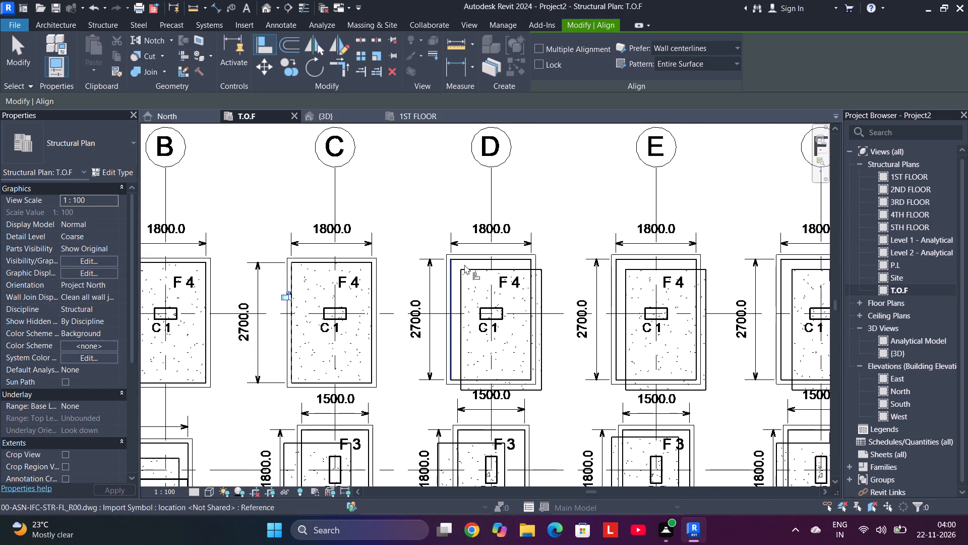
scroll(487, 268, up, 7)
click(486, 245)
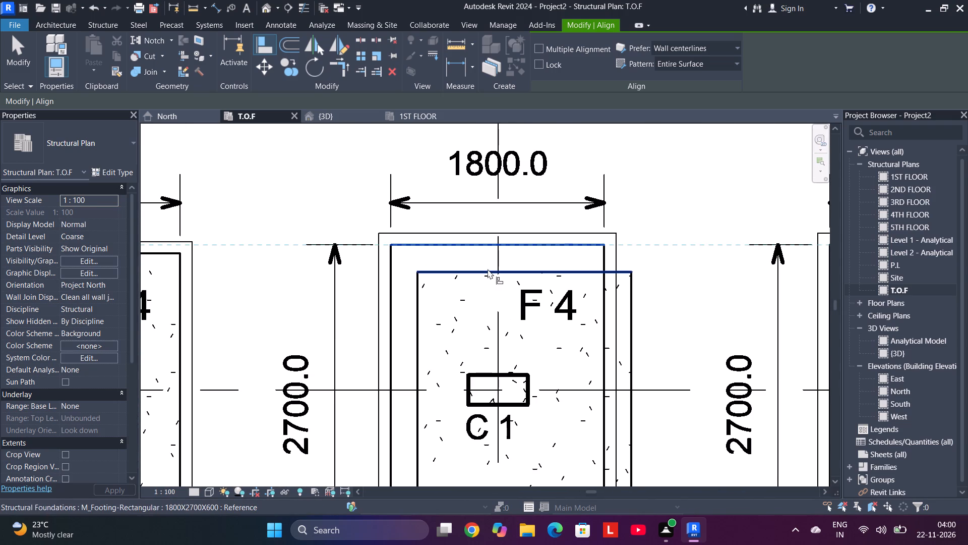
click(488, 270)
click(388, 277)
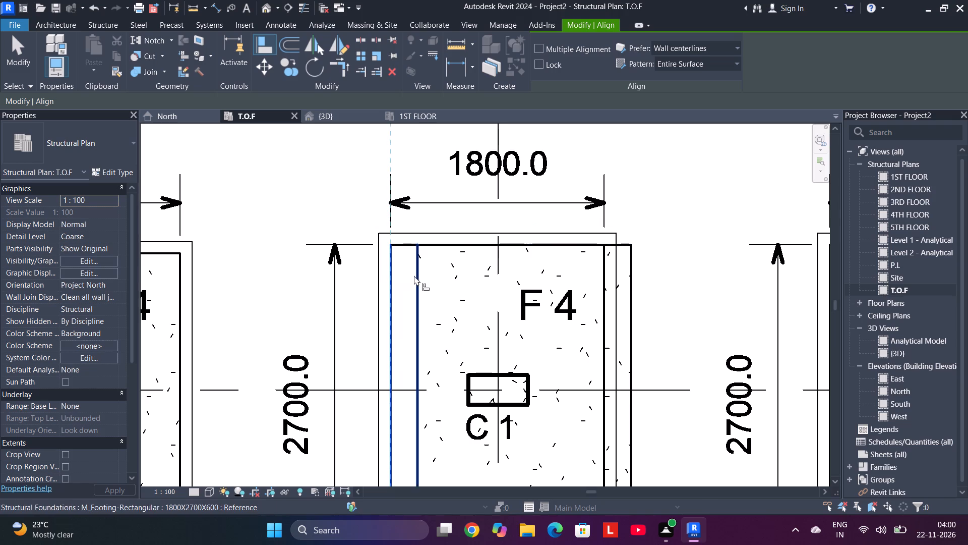
click(414, 276)
Align the top and left edges of the F4 footing at grid E-1 with its imported drawing outline.
scroll(471, 270, down, 6)
middle_drag(549, 263, 310, 237)
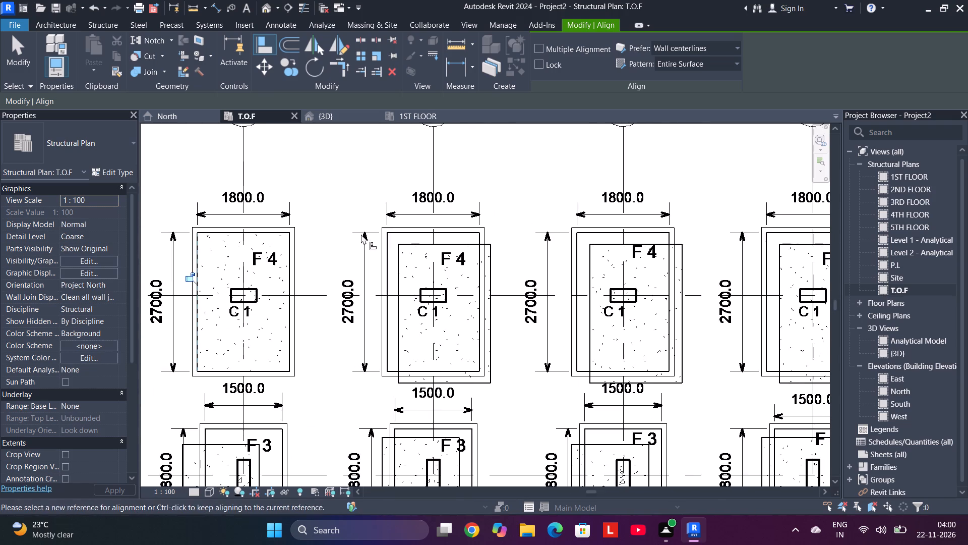
scroll(425, 243, up, 5)
click(420, 222)
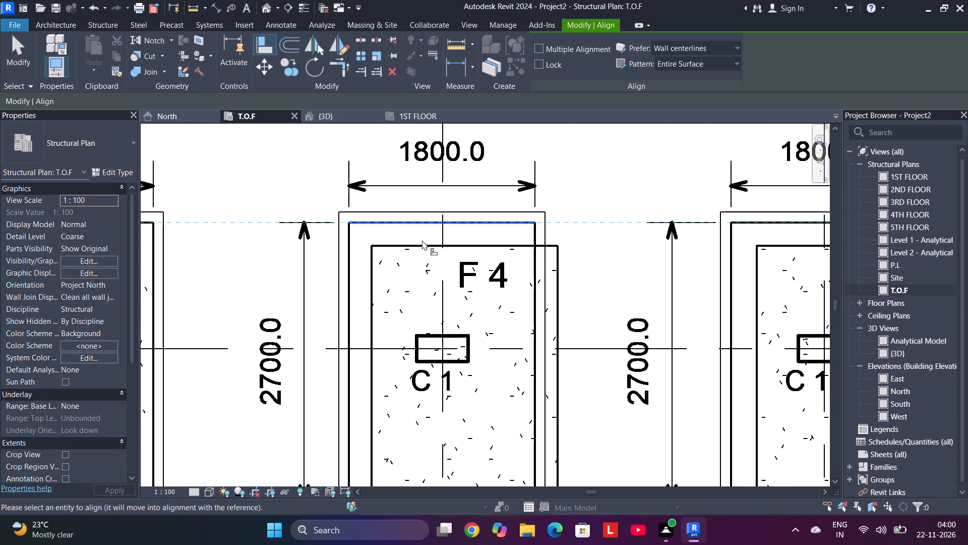
click(422, 243)
click(350, 259)
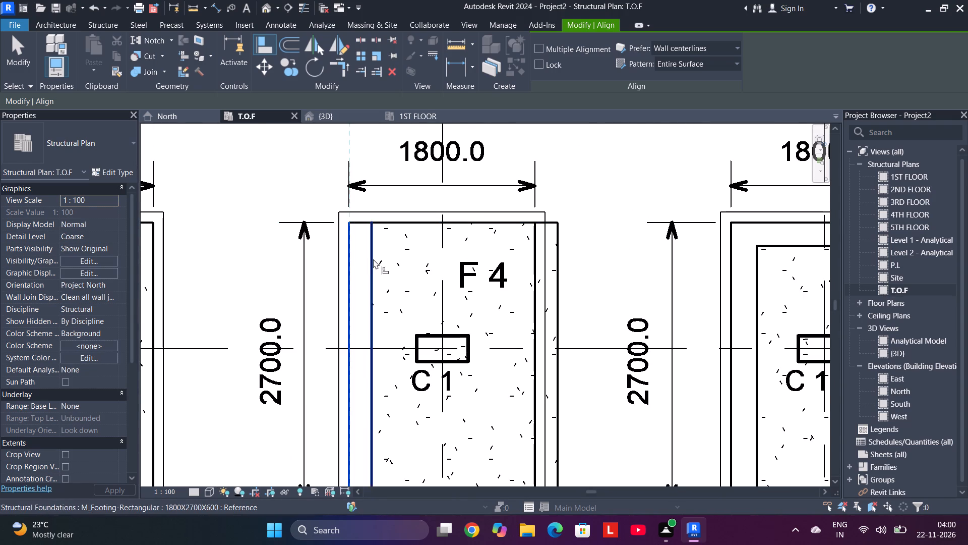
click(373, 259)
Align the top and left edges of the F4 footing at grid F-1 with its imported drawing outline.
scroll(421, 255, down, 6)
middle_drag(483, 245, 250, 232)
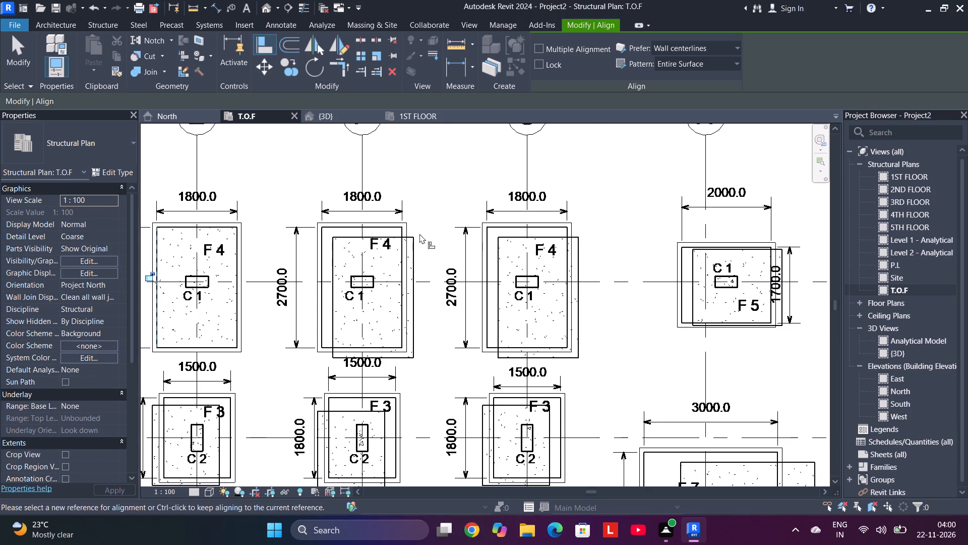
scroll(393, 224, up, 8)
click(385, 234)
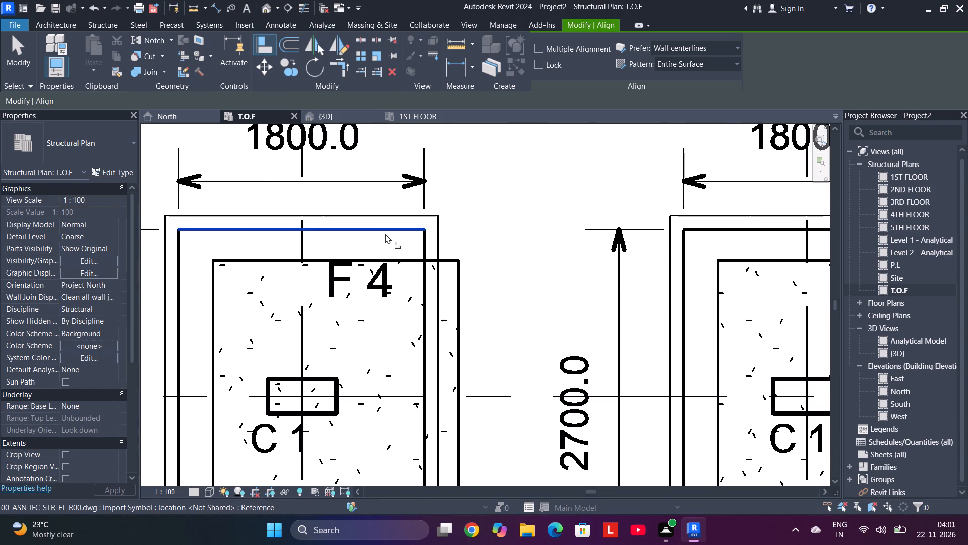
click(398, 259)
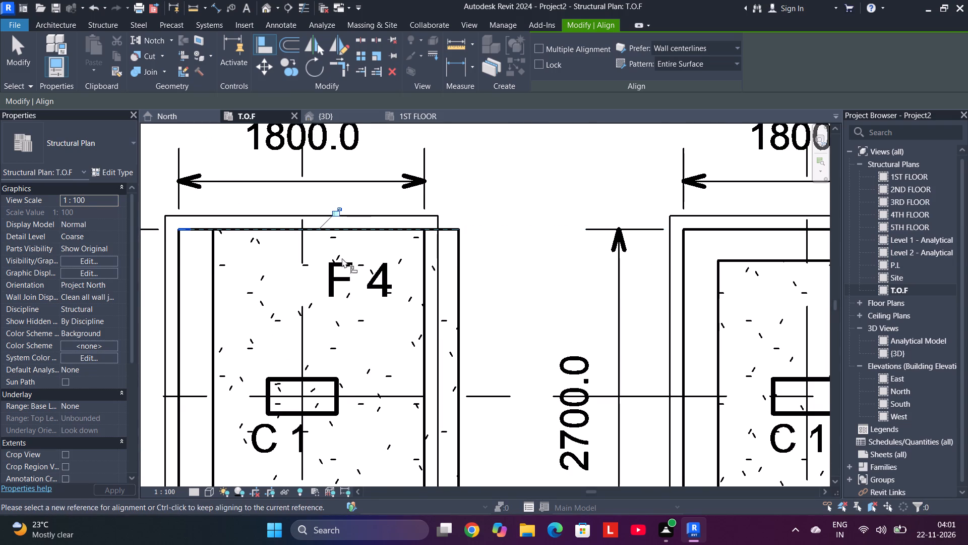
click(181, 252)
click(211, 254)
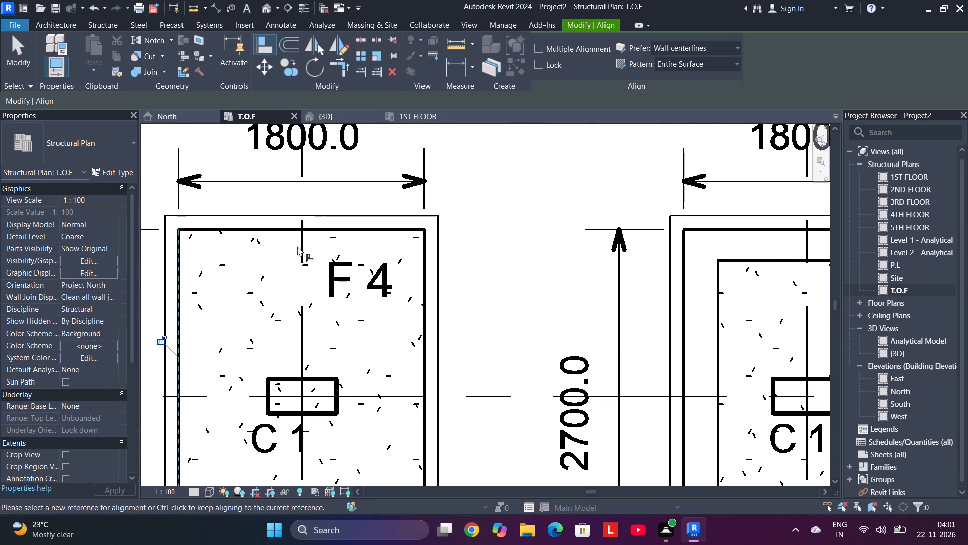
Align the top and left edges of the F4 footing at grid G-1 with its imported drawing outline.
scroll(297, 246, down, 6)
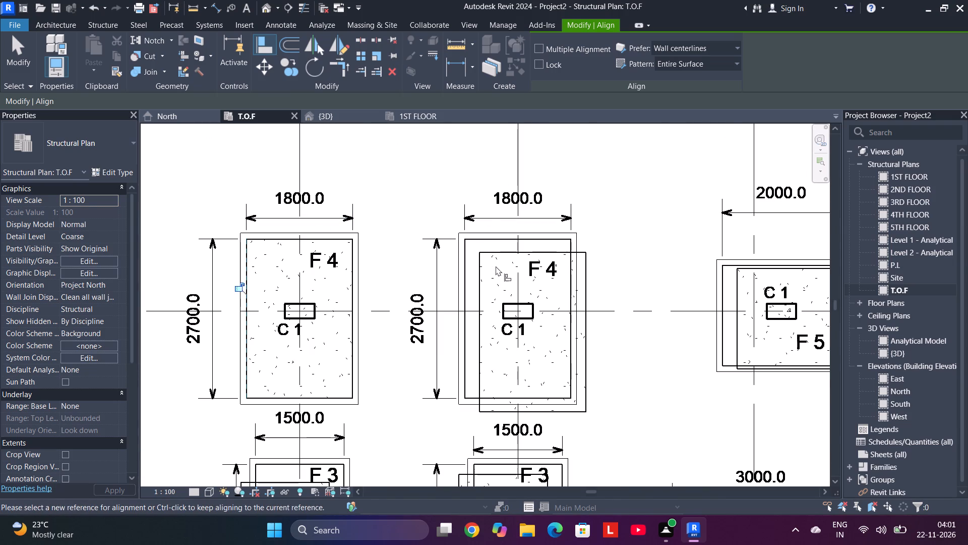
scroll(496, 240, up, 5)
click(496, 240)
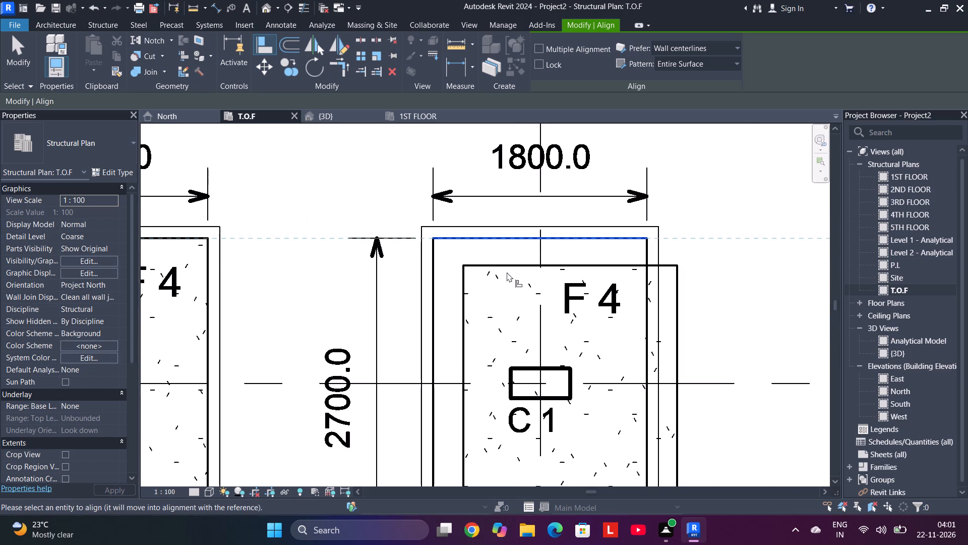
click(507, 268)
click(439, 290)
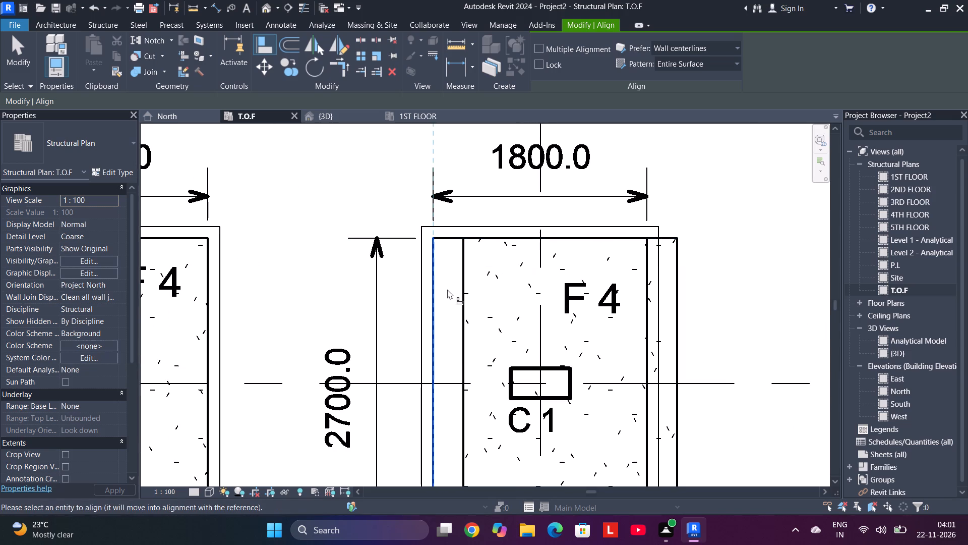
click(467, 288)
Align the top and left edges of the F5 footing at grid H-1 with its imported drawing outline.
scroll(500, 288, down, 6)
middle_drag(617, 299, 453, 301)
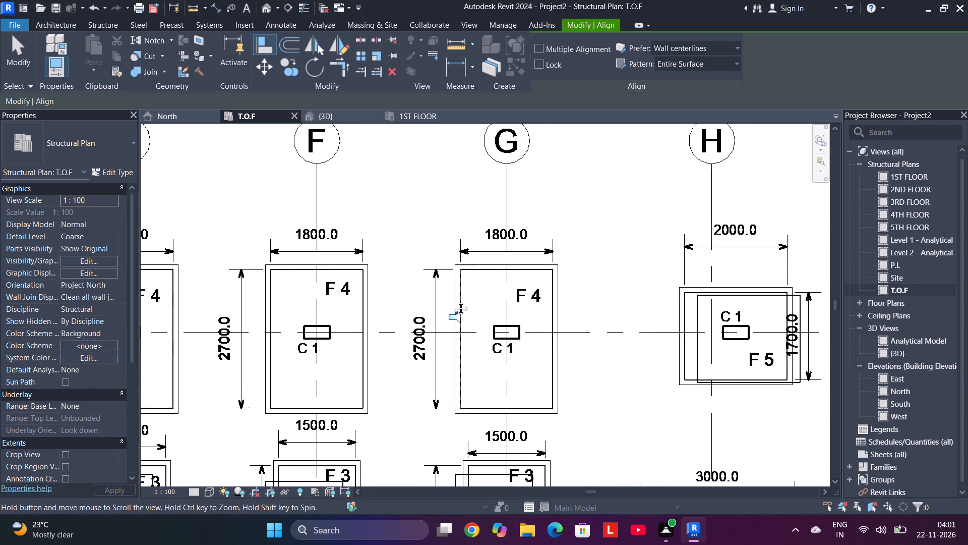
middle_drag(453, 301, 383, 291)
scroll(533, 286, up, 10)
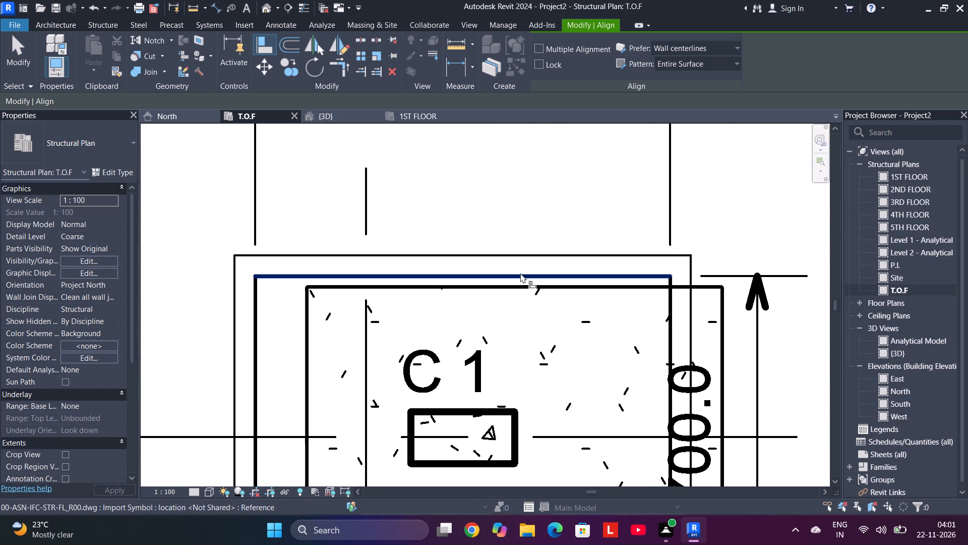
click(520, 273)
click(523, 284)
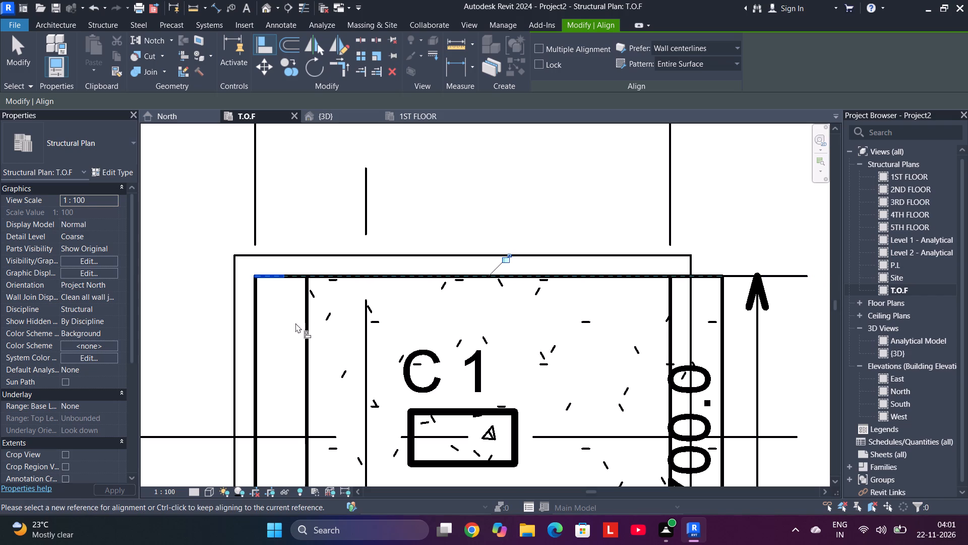
click(256, 326)
click(310, 324)
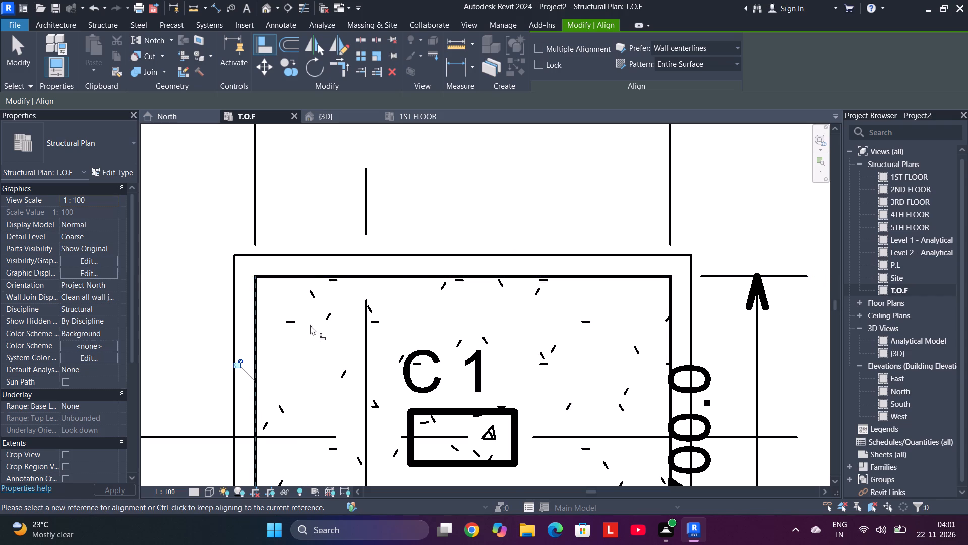
Align the top and left edges of the large F7 footing on grid H with its imported drawing outline.
scroll(309, 325, down, 9)
middle_drag(327, 354, 464, 134)
scroll(465, 233, down, 2)
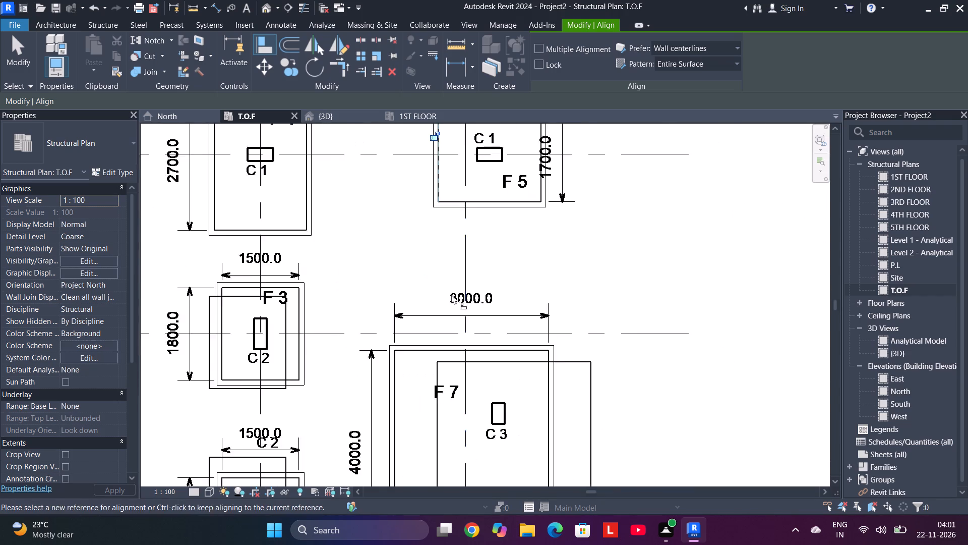
middle_drag(451, 297, 431, 170)
scroll(434, 227, up, 6)
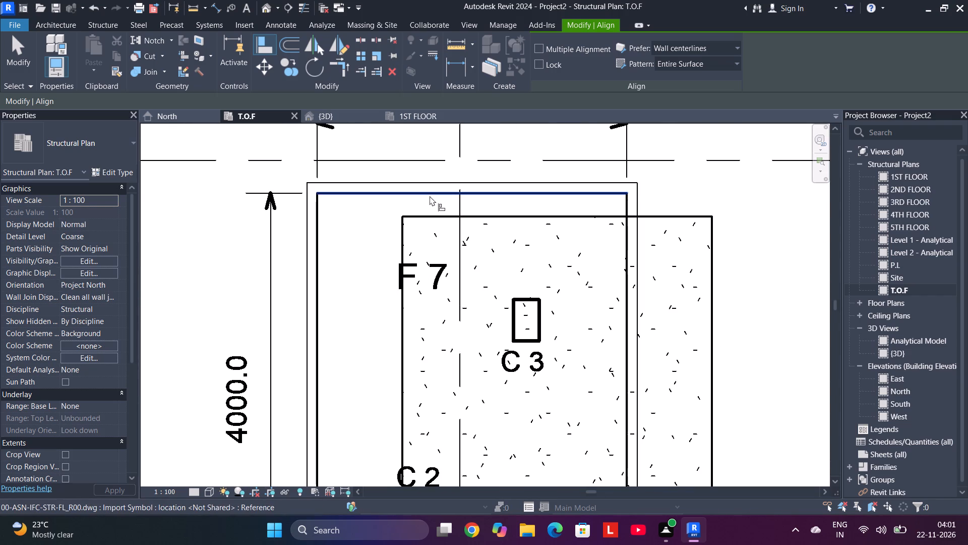
click(430, 196)
click(435, 216)
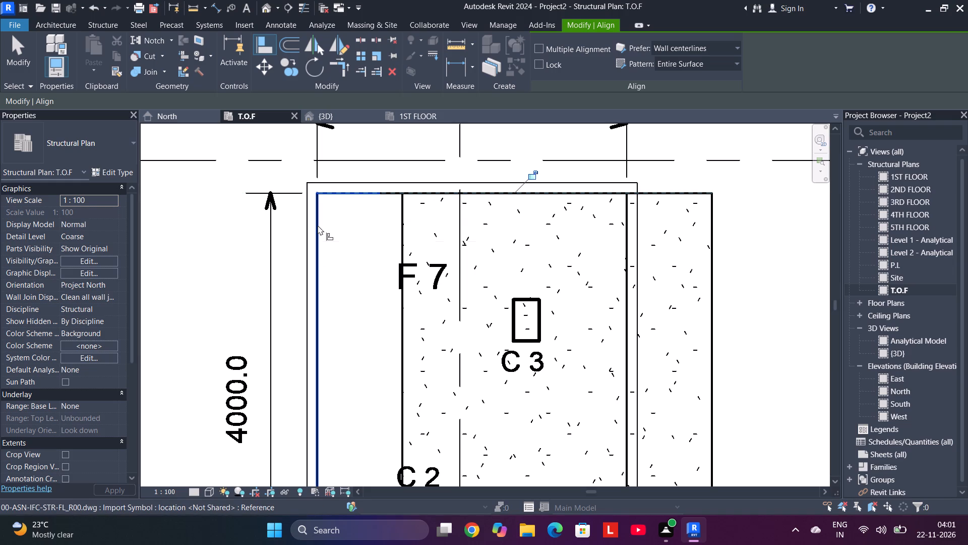
click(318, 225)
click(405, 222)
Align the top and right edges of the F3 footing at grid G-2 with its imported drawing outline.
scroll(331, 209, down, 6)
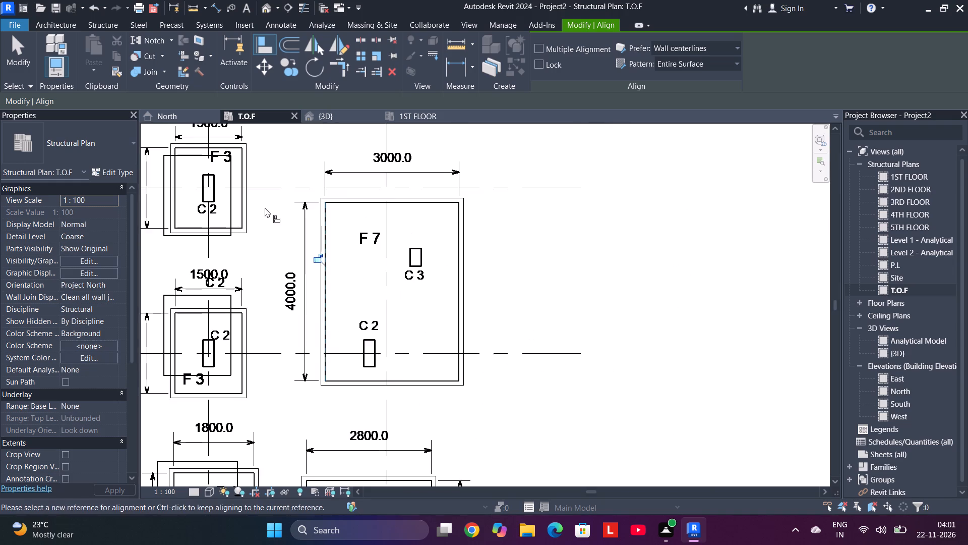
middle_drag(263, 206, 391, 216)
scroll(346, 151, up, 9)
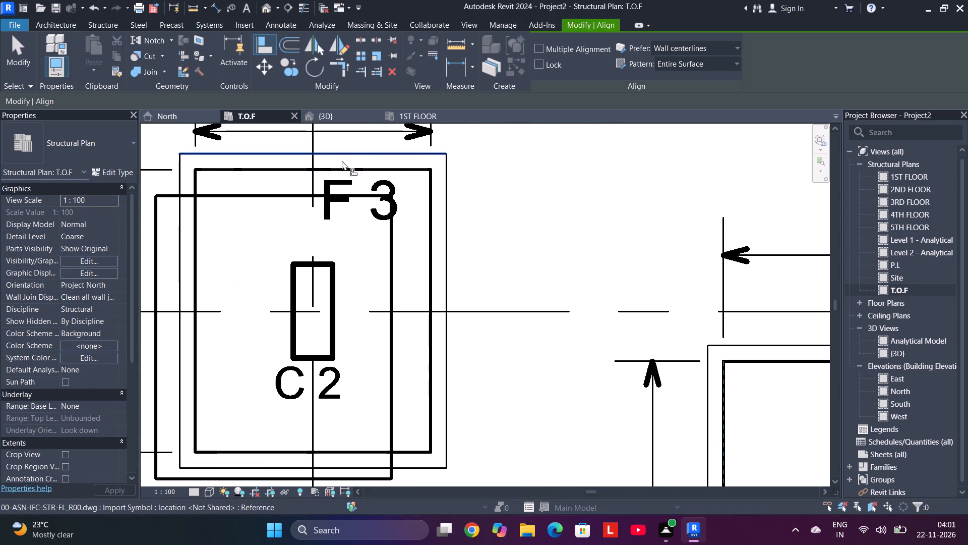
click(340, 173)
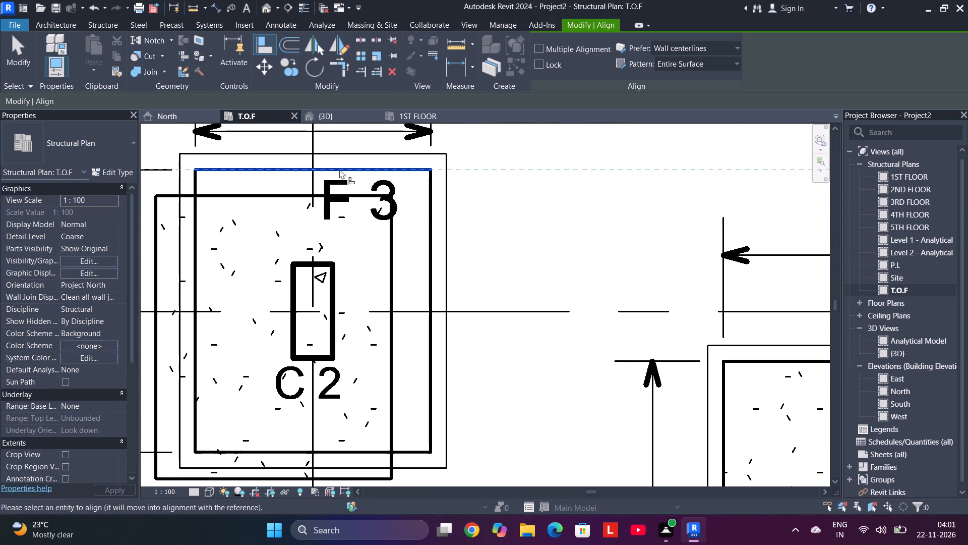
click(287, 195)
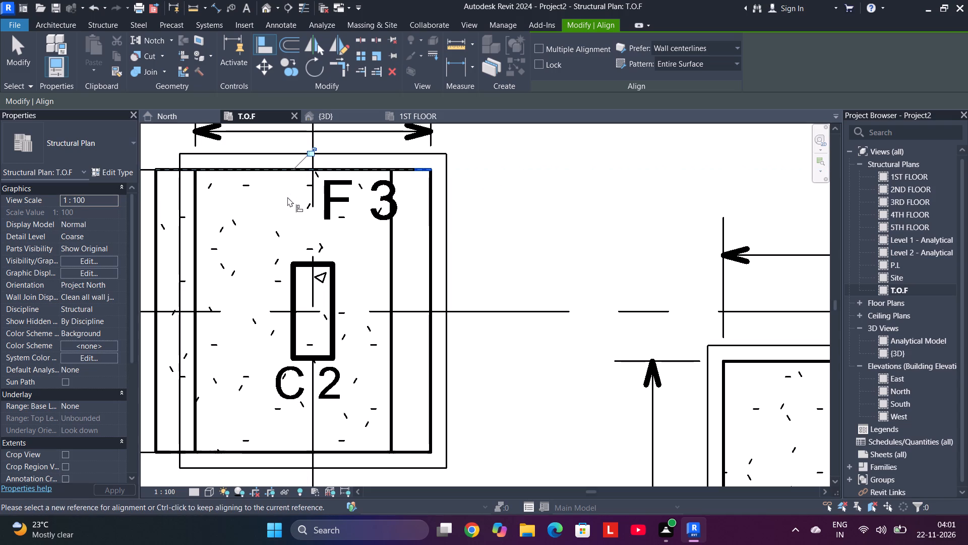
click(430, 206)
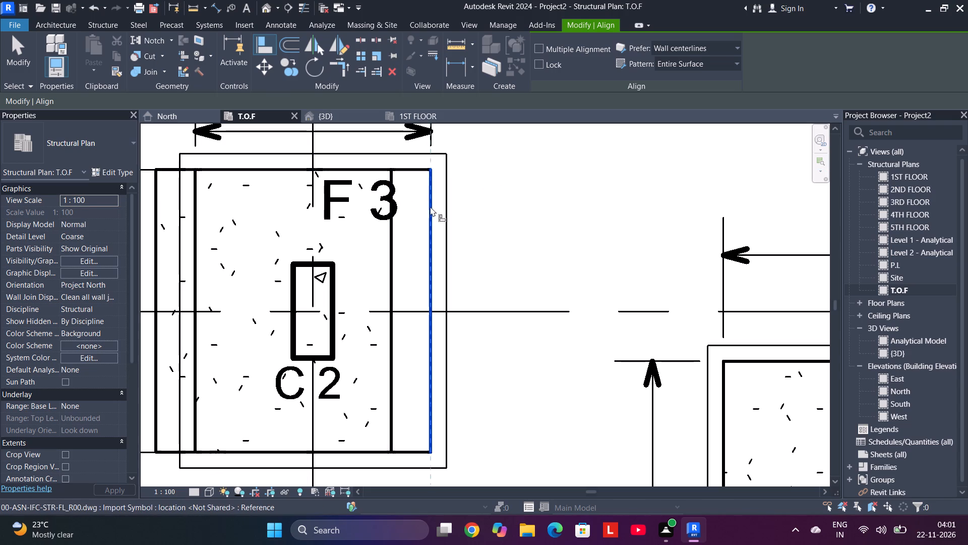
click(394, 243)
Align the top and right edges of the F3 footing at grid F-2 with its imported drawing outline.
scroll(393, 243, down, 6)
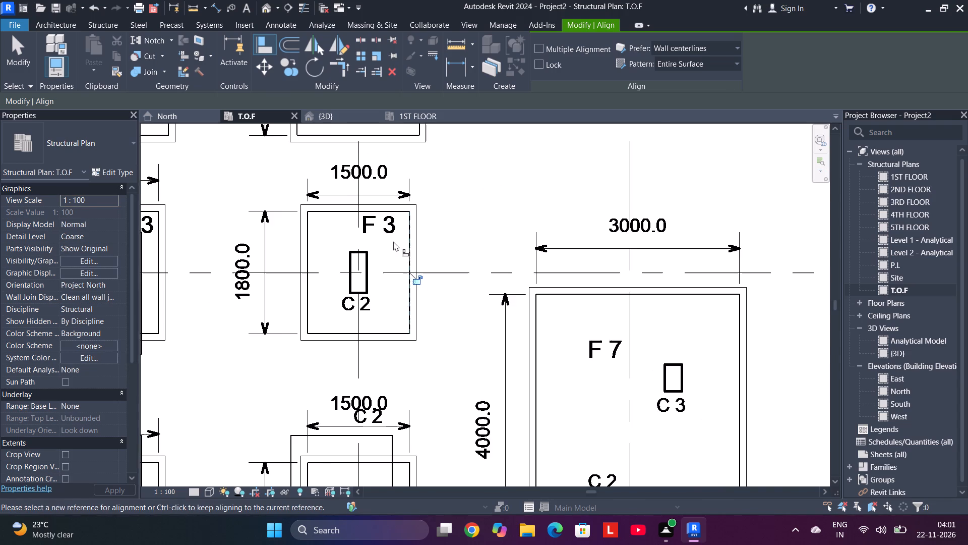
scroll(386, 254, down, 1)
middle_drag(386, 252, 546, 200)
scroll(304, 176, up, 5)
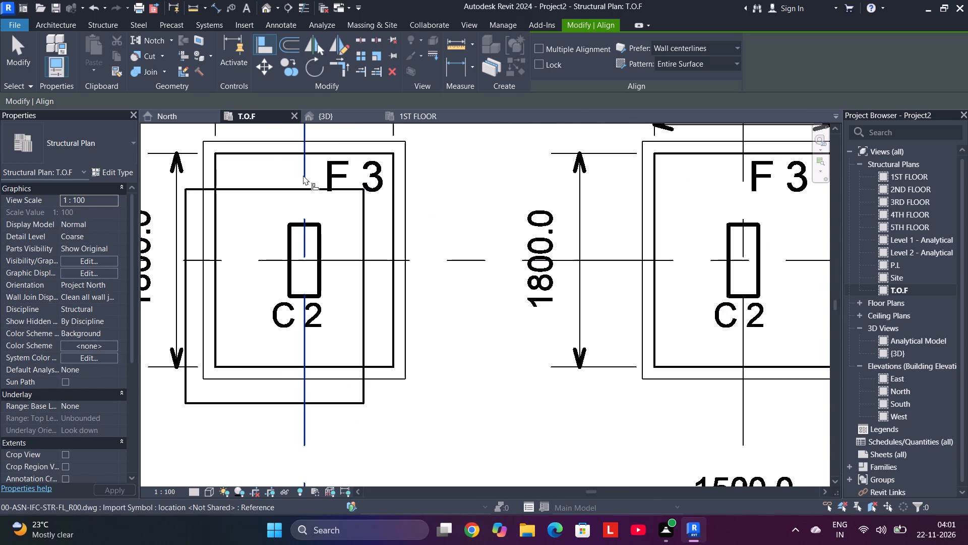
click(281, 154)
click(285, 186)
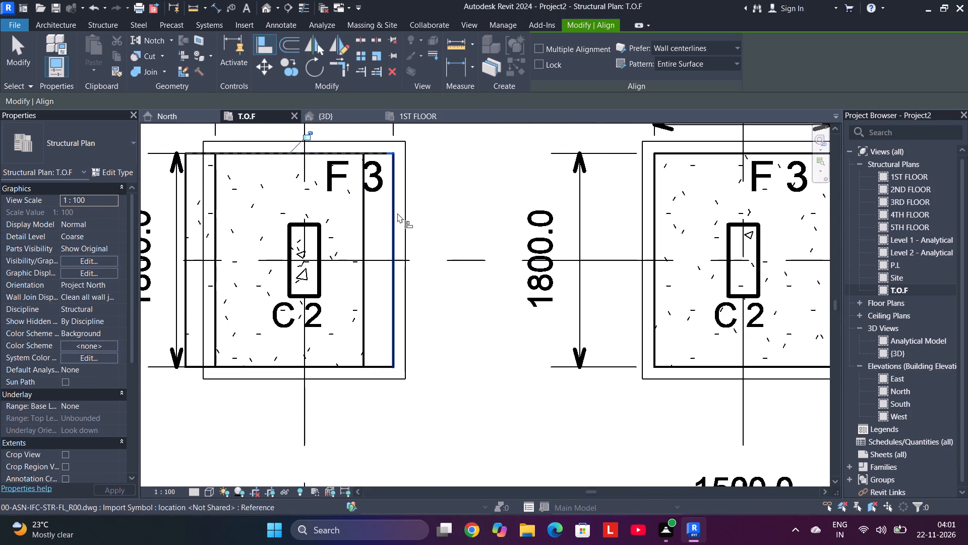
click(393, 217)
click(365, 231)
Align the top and right edges of the F3 footing at grid E-2 with its imported drawing outline.
scroll(331, 245, down, 6)
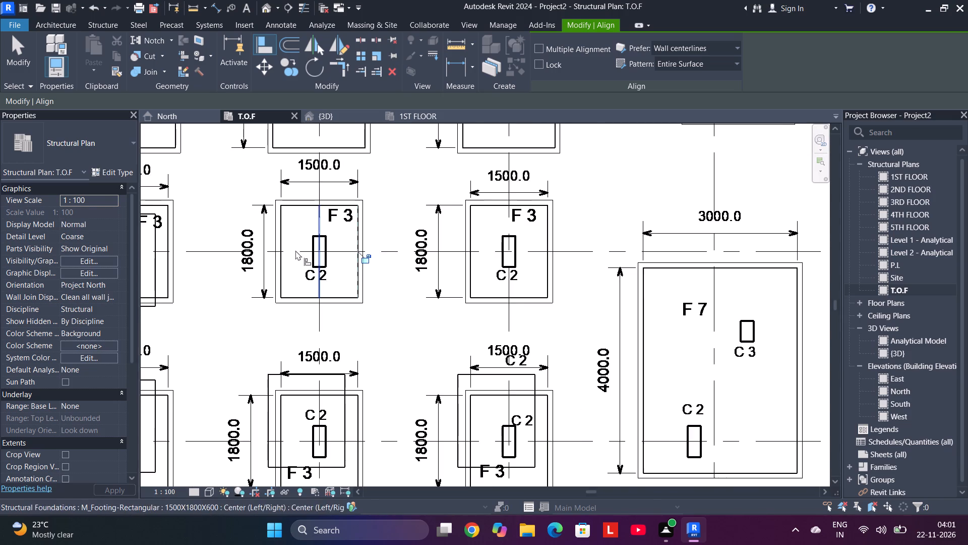
middle_drag(267, 255, 543, 246)
scroll(404, 214, up, 4)
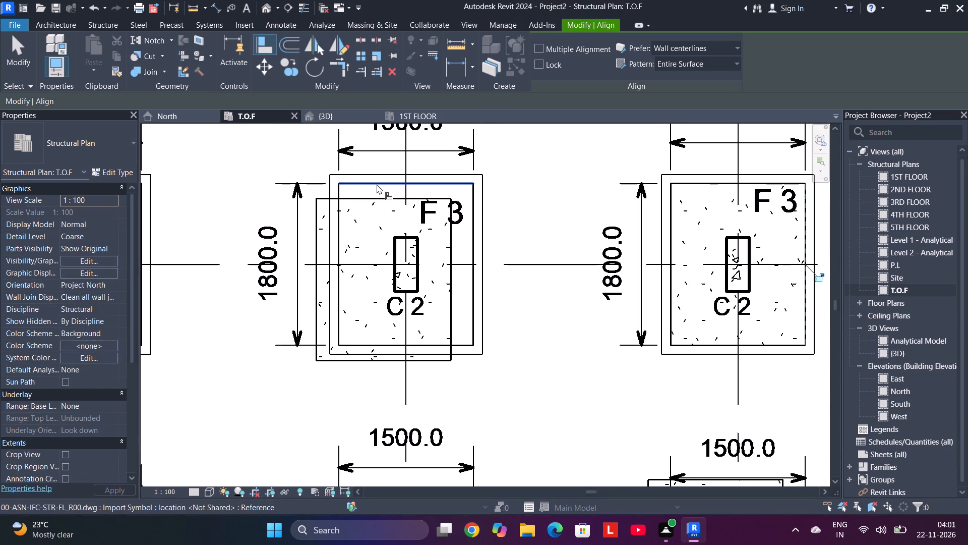
click(377, 184)
click(378, 196)
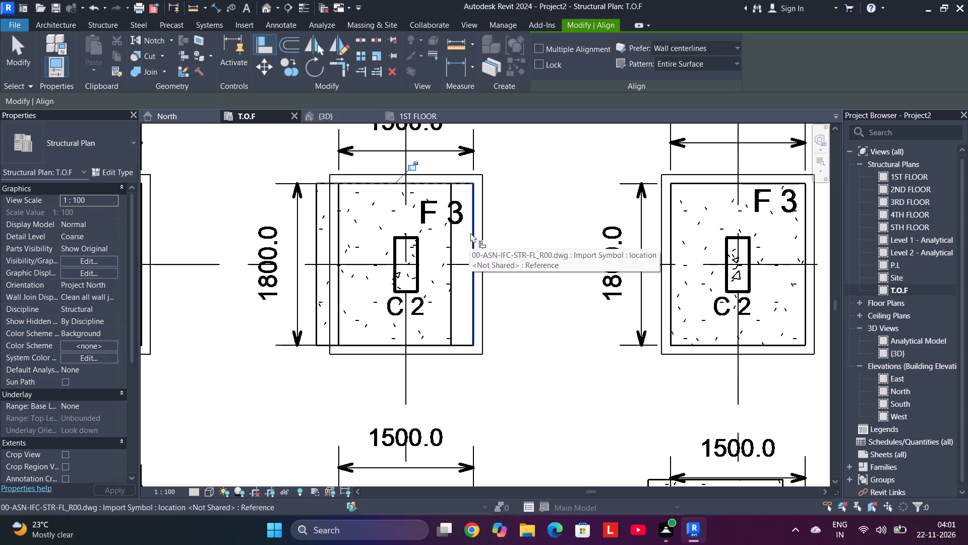
click(470, 233)
click(456, 243)
Align the top and right edges of the F3 footing at grid D-2 with its imported drawing outline.
scroll(448, 243, down, 6)
middle_drag(341, 244, 407, 236)
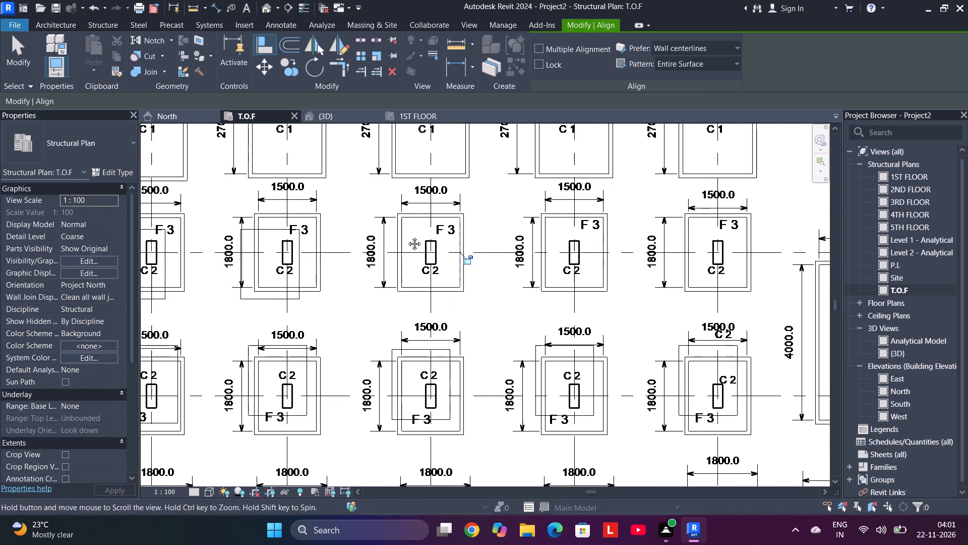
middle_drag(407, 236, 410, 236)
scroll(371, 212, up, 6)
scroll(381, 209, down, 2)
scroll(381, 210, up, 3)
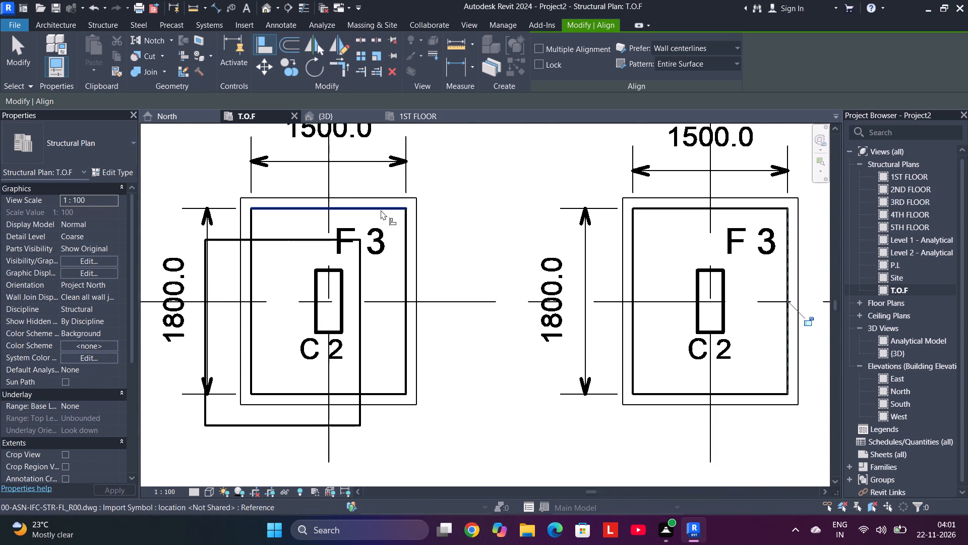
scroll(385, 236, down, 7)
middle_drag(361, 260, 513, 256)
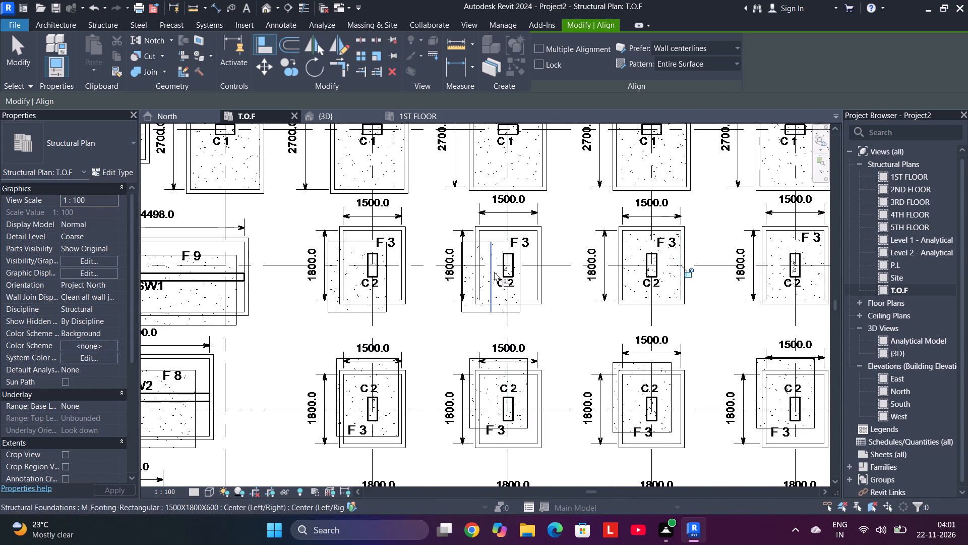
scroll(497, 271, up, 4)
click(491, 197)
click(489, 220)
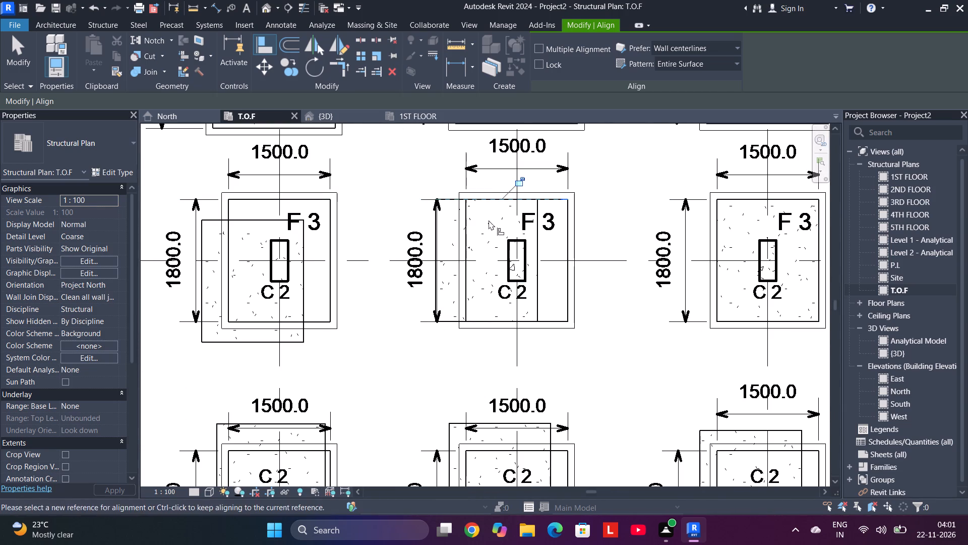
click(564, 241)
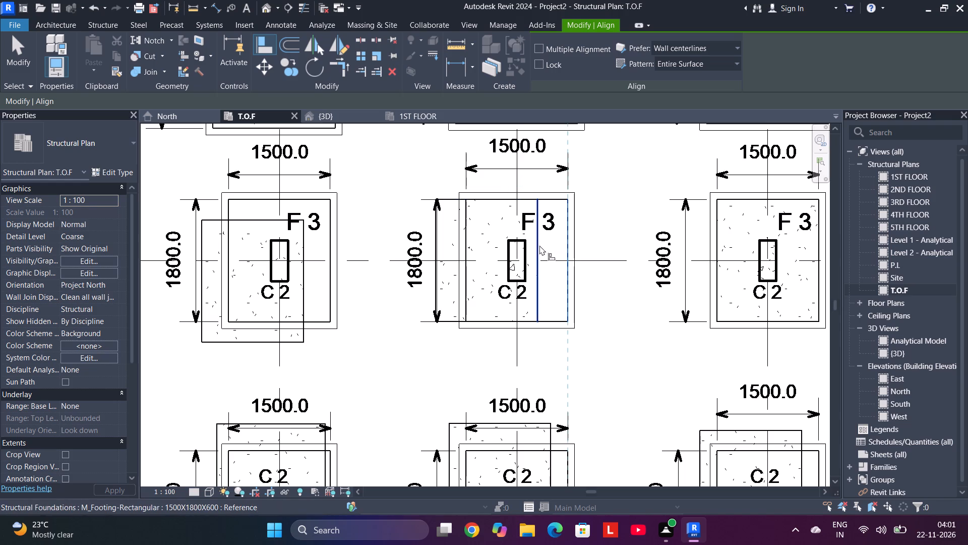
click(538, 246)
Align the top and right edges of the F3 footing at grid C-2 with its imported drawing outline.
click(265, 200)
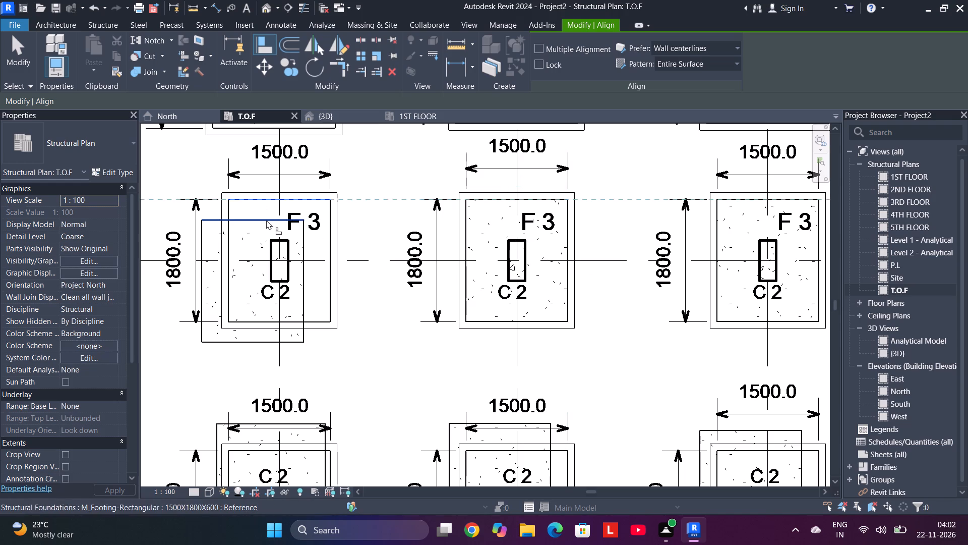
click(266, 220)
click(329, 239)
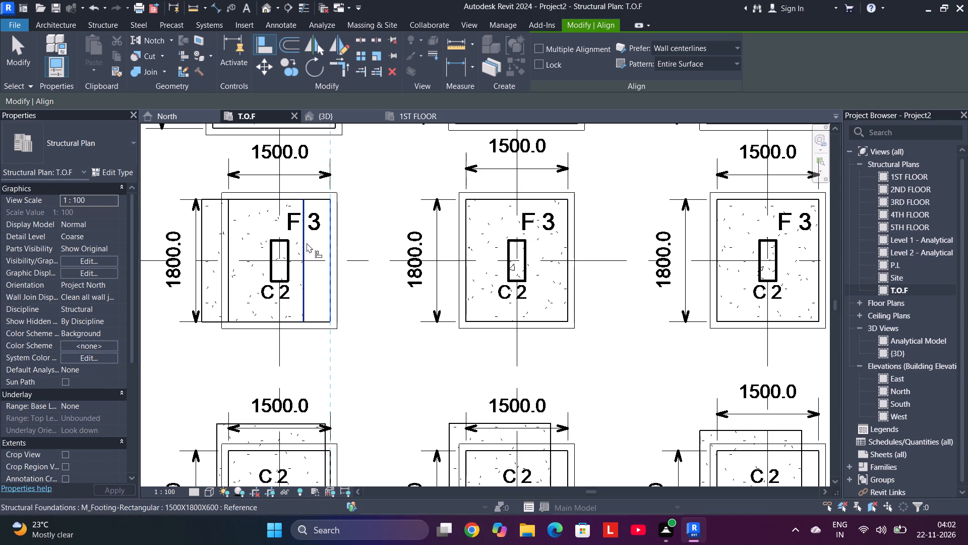
click(307, 243)
Align the top and right edges of the F9 footing under SW1 on grid 2 with its imported drawing outline.
scroll(307, 241, down, 5)
middle_drag(308, 267, 458, 242)
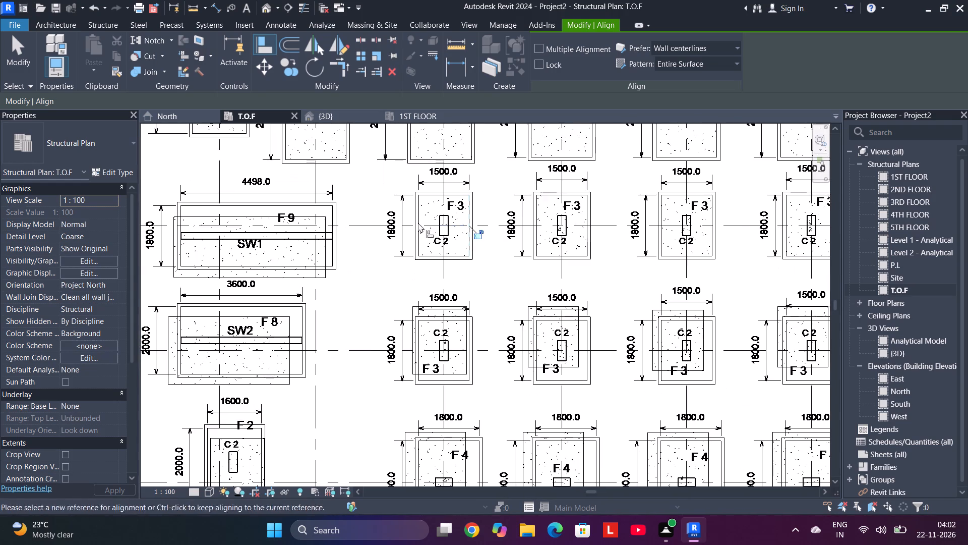
scroll(278, 195, up, 6)
click(281, 217)
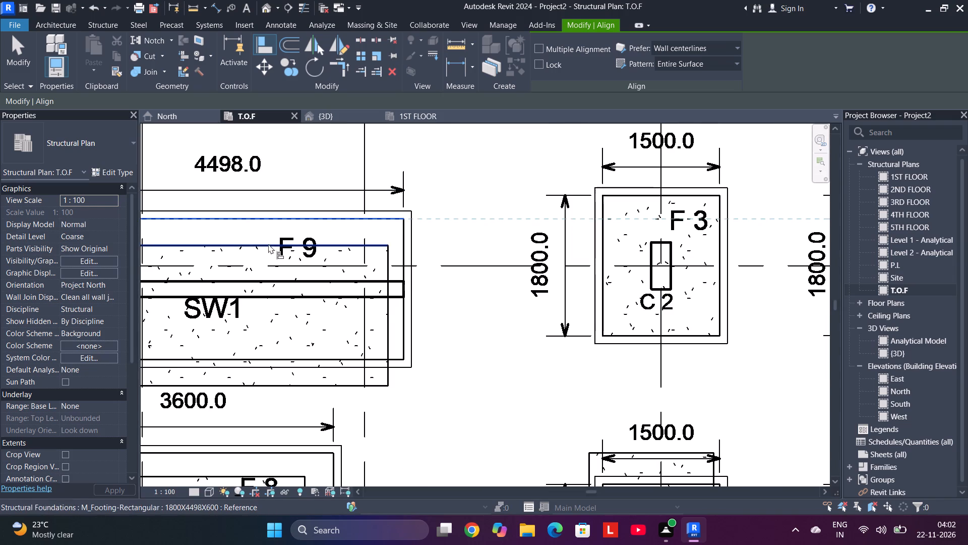
click(268, 244)
click(402, 256)
click(387, 256)
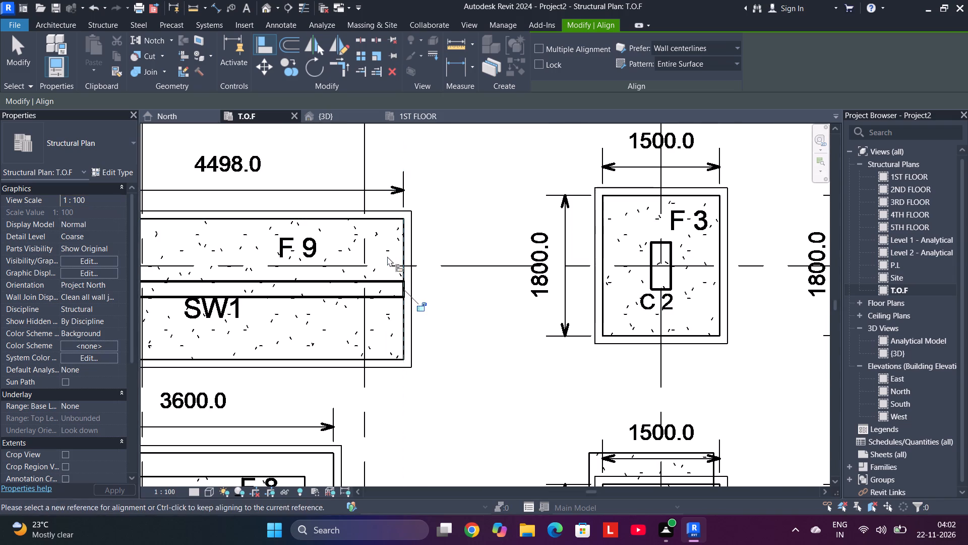
Align the top and right edges of the F8 footing under SW2 on grid 3 with its imported drawing outline.
scroll(404, 253, down, 6)
scroll(333, 370, up, 6)
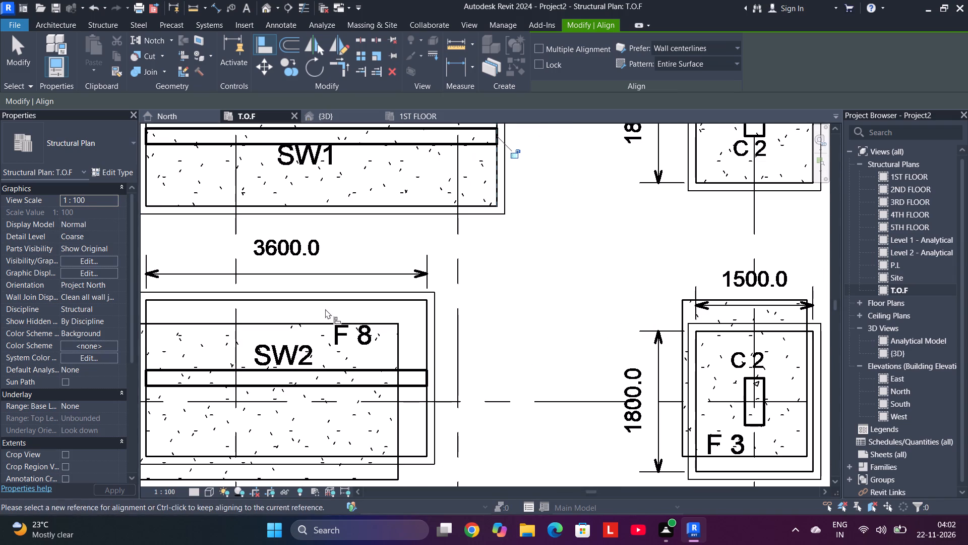
click(325, 303)
click(320, 324)
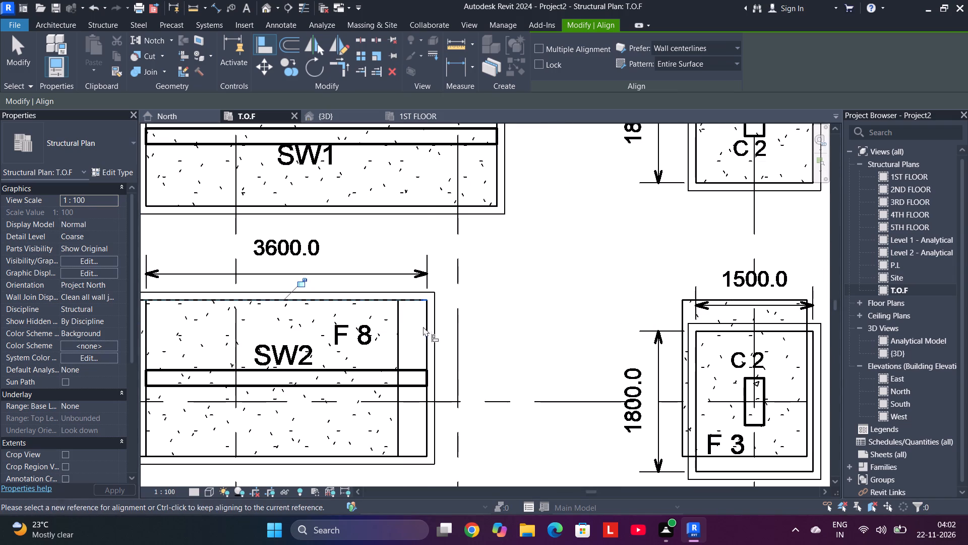
click(427, 326)
click(400, 332)
Align the top and left edges of the F2 footing at grid A-4 with its imported drawing outline and lock the left-edge alignment.
scroll(407, 329, down, 6)
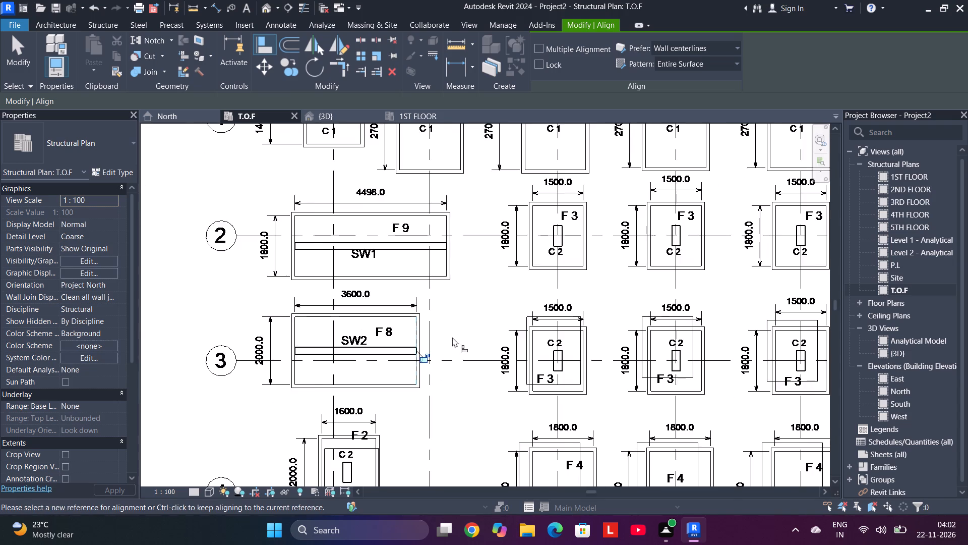
scroll(468, 345, down, 2)
middle_drag(469, 345, 457, 207)
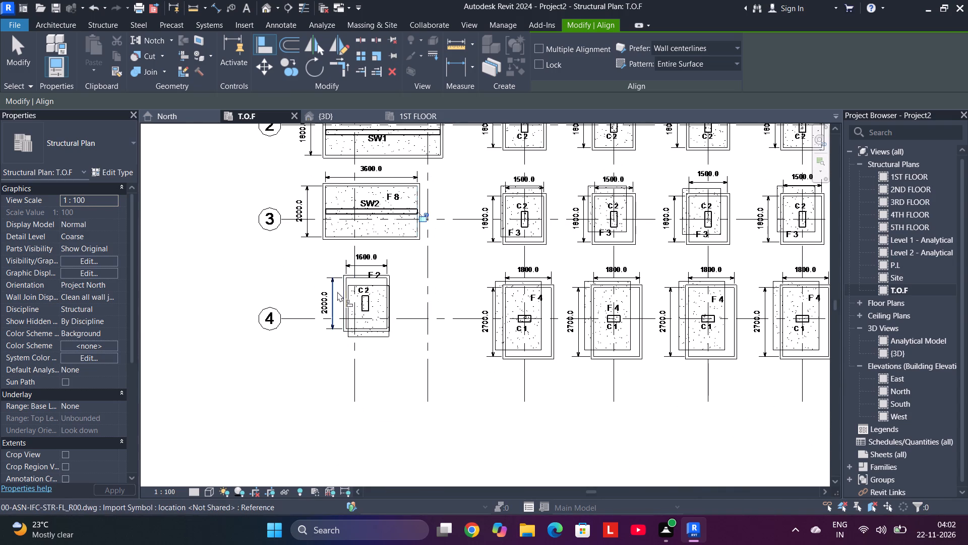
scroll(369, 280, up, 9)
click(354, 274)
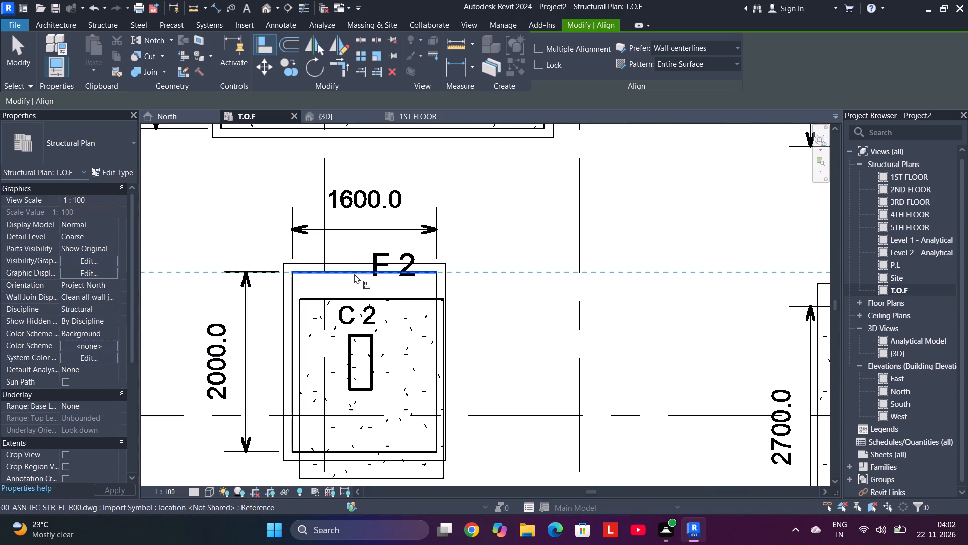
click(351, 302)
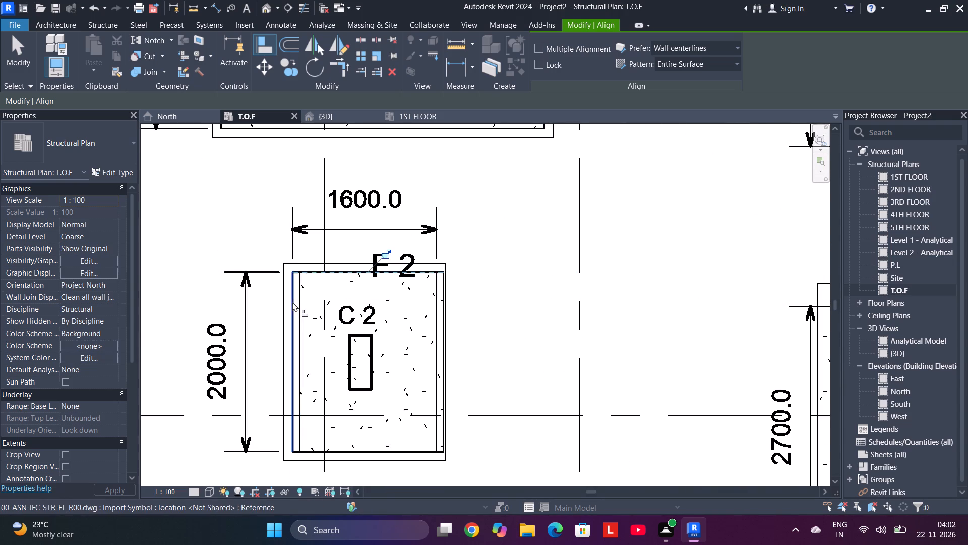
click(292, 302)
click(305, 302)
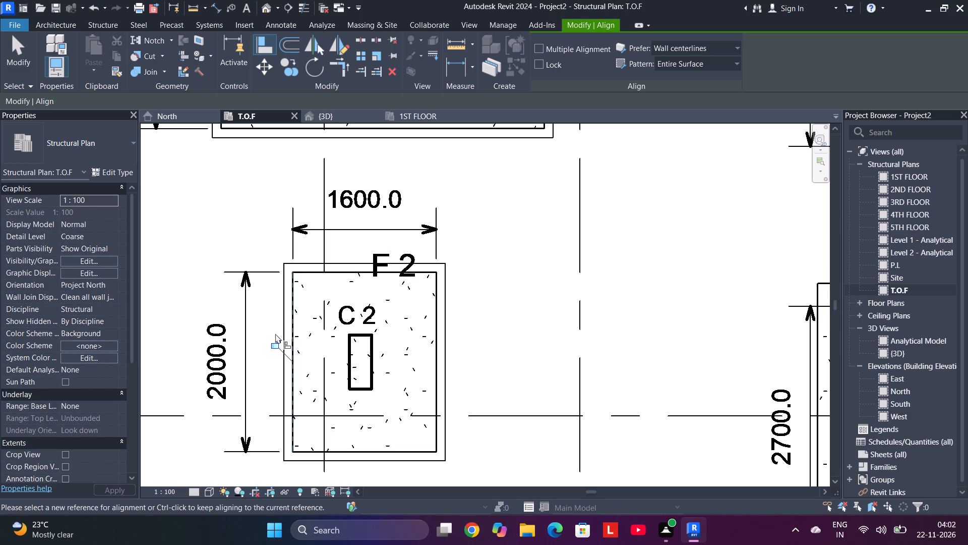
click(279, 341)
Align the bottom and right edges of the F3 footing at grid C-3 with its imported drawing outline.
scroll(500, 314, down, 6)
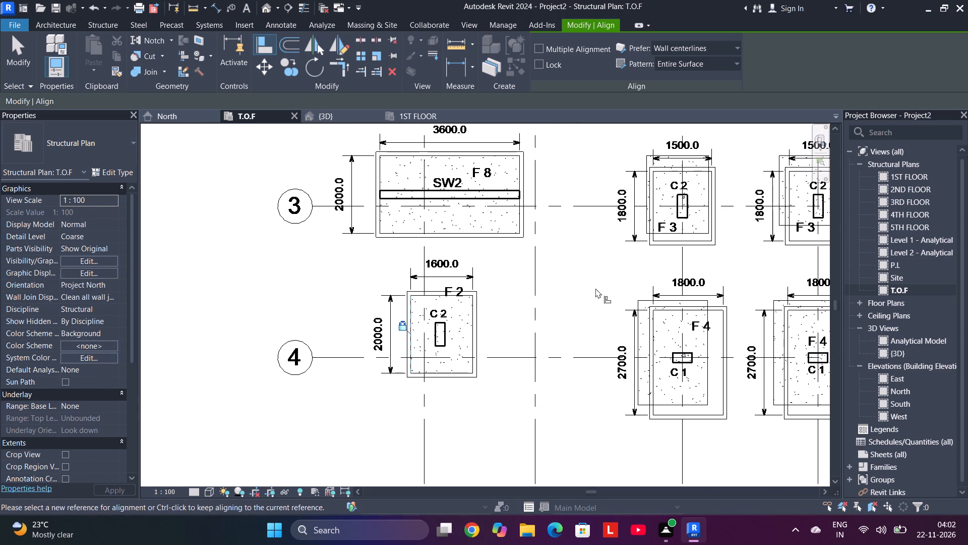
middle_drag(595, 288, 304, 208)
scroll(433, 235, up, 2)
middle_drag(430, 235, 433, 377)
scroll(433, 376, down, 1)
scroll(392, 295, up, 4)
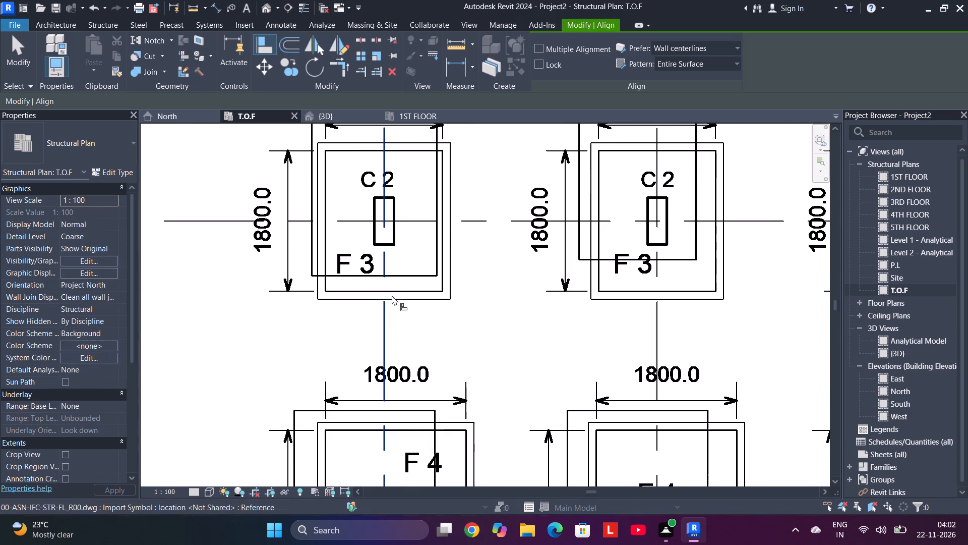
click(399, 290)
click(399, 277)
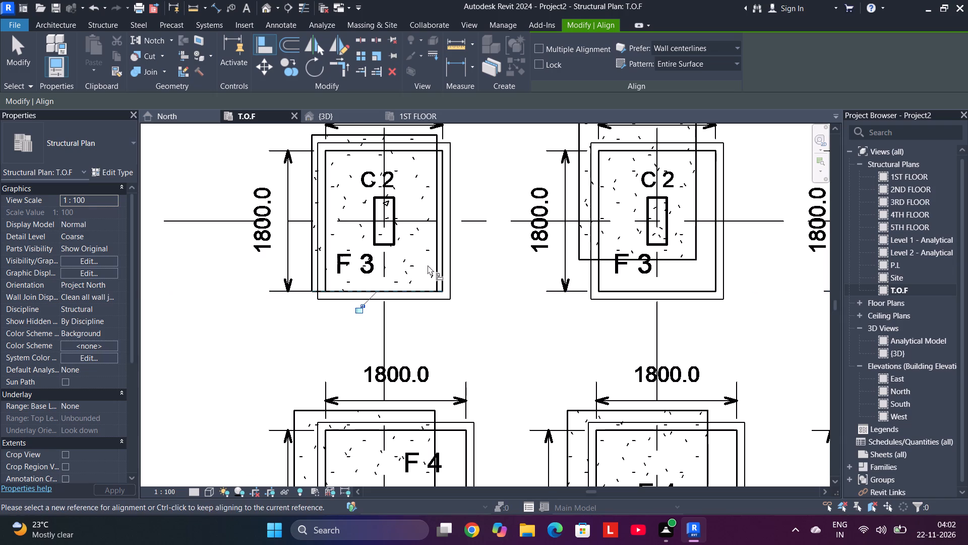
click(444, 259)
click(437, 262)
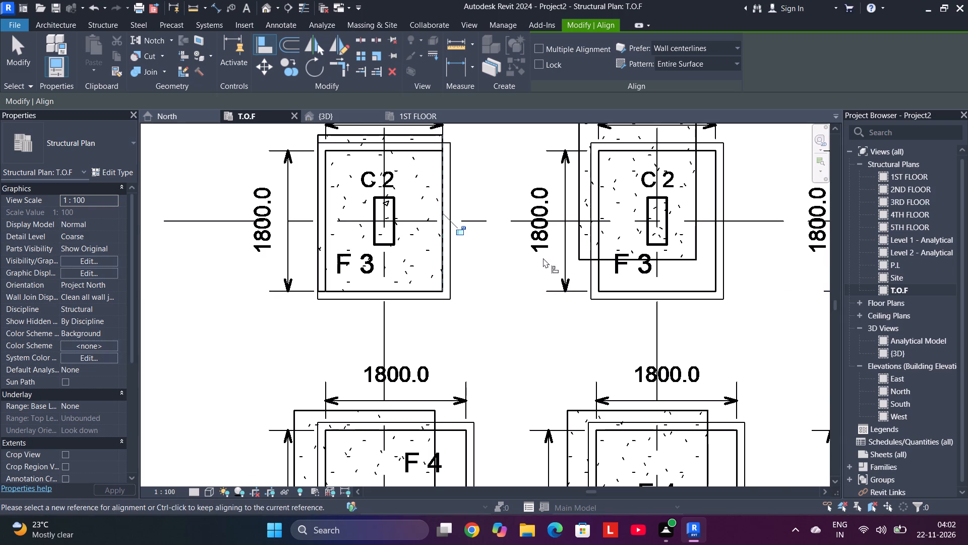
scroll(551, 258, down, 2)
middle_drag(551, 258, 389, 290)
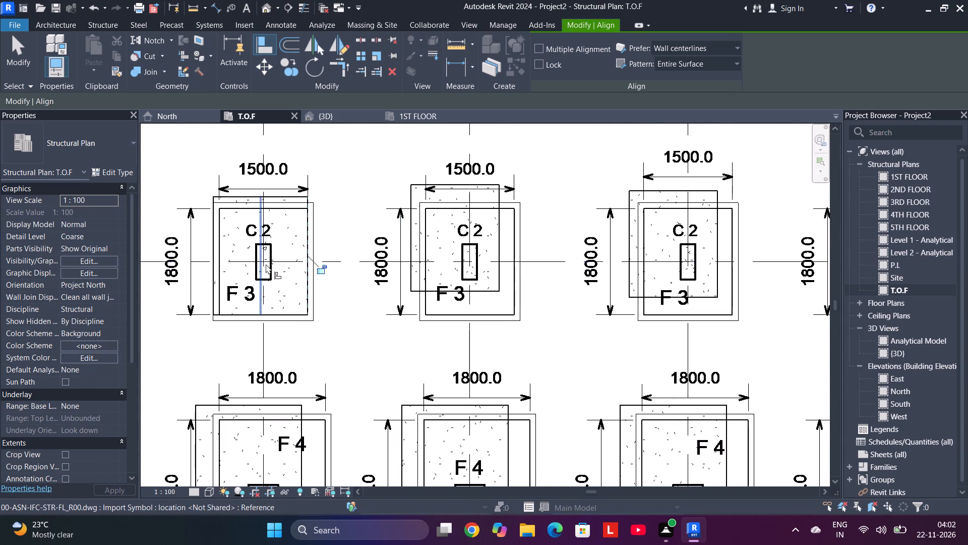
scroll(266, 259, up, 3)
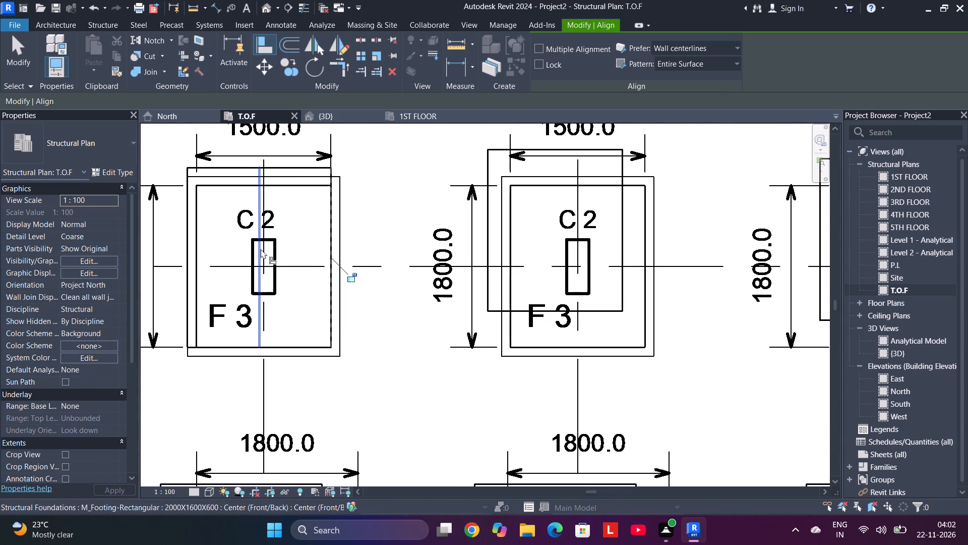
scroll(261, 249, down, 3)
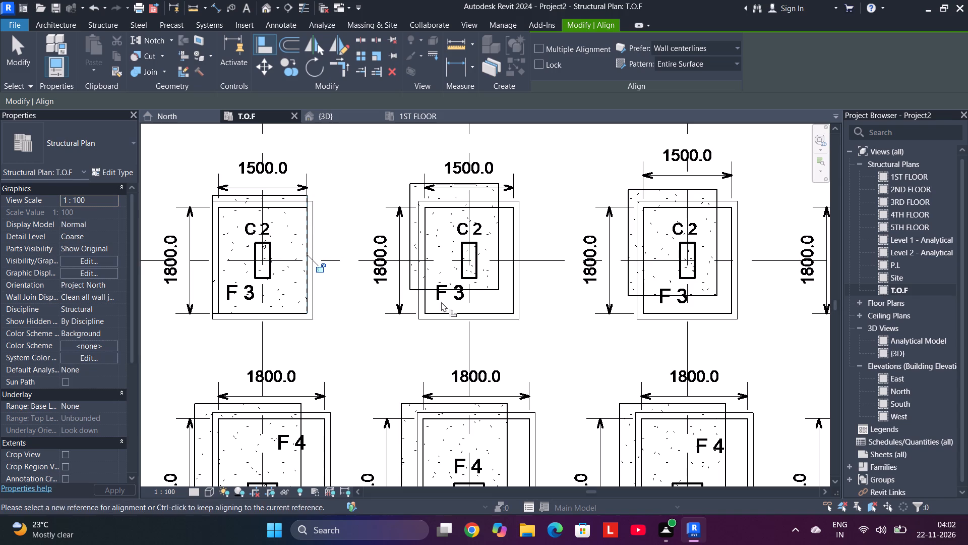
Align the bottom and right edges of the second F3 footing on grid 3, next to C-3, with its imported drawing outline.
click(443, 312)
click(420, 287)
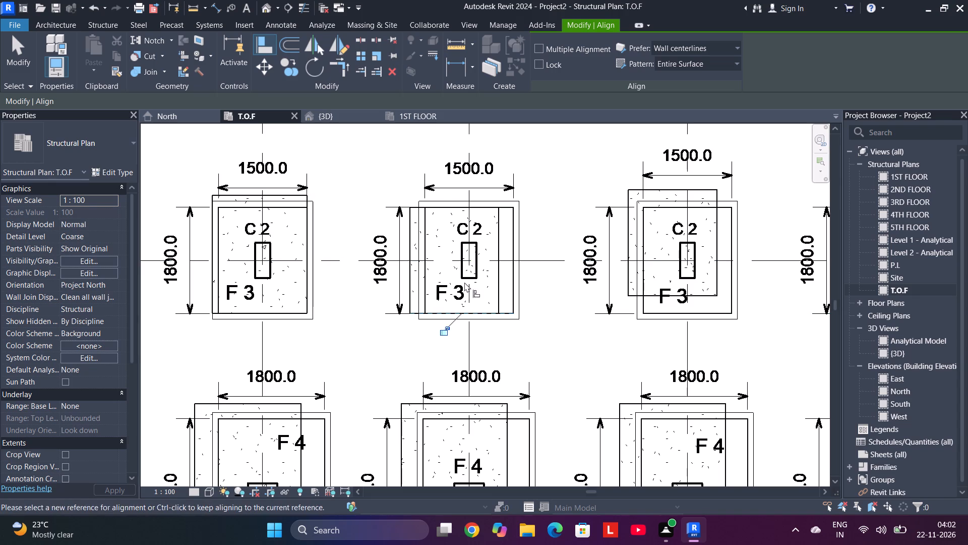
click(513, 268)
click(499, 272)
Align the bottom and right edges of the third F3 footing on grid 3, counting from C-3, with its imported drawing outline.
middle_drag(526, 265, 526, 270)
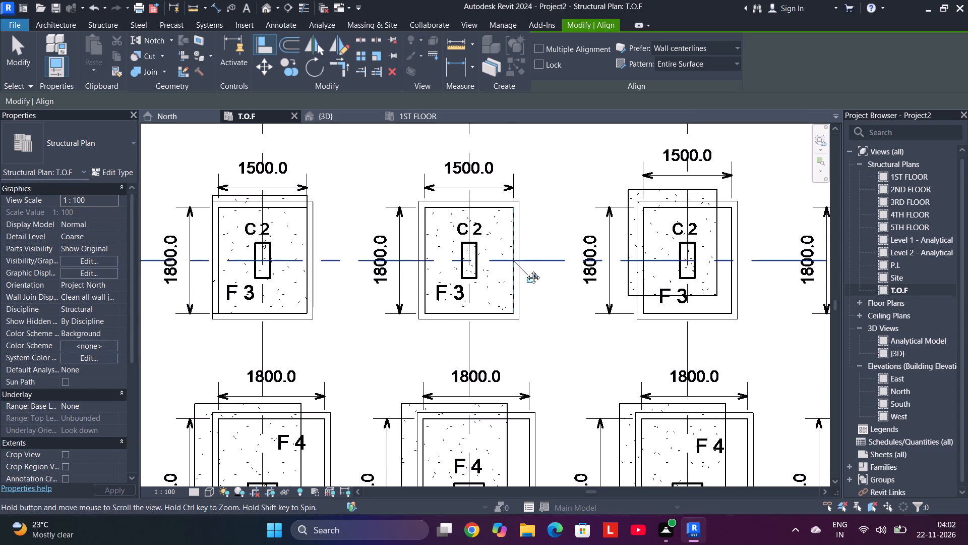
middle_drag(526, 270, 386, 350)
scroll(413, 318, down, 5)
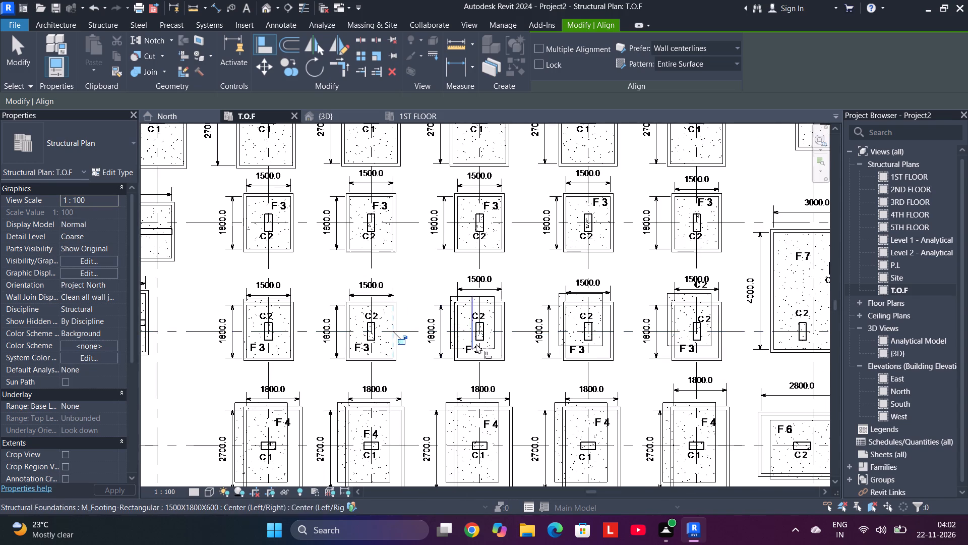
scroll(482, 349, up, 6)
click(443, 366)
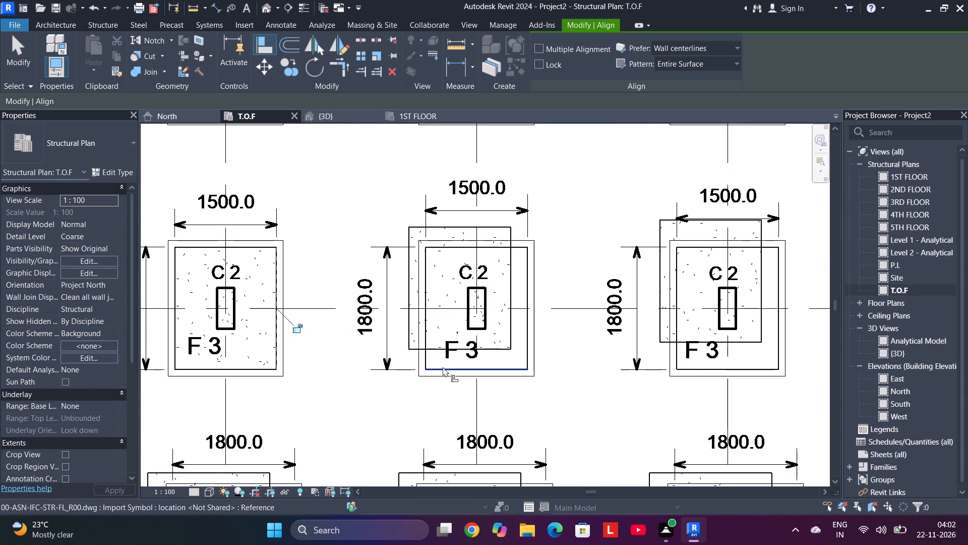
click(433, 348)
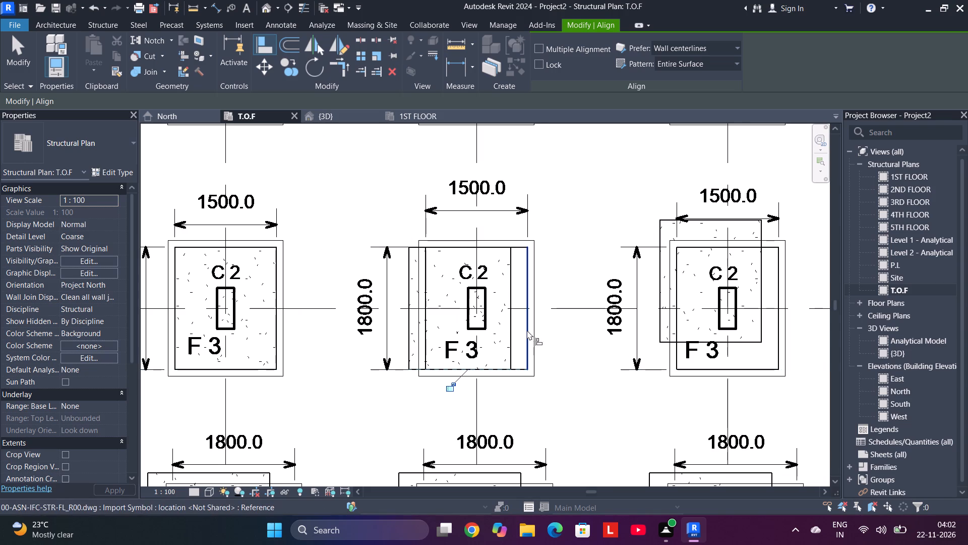
click(527, 330)
click(513, 333)
Align the right and bottom edges of the fourth F3 footing on grid 3, counting from C-3, with its imported drawing outline.
scroll(536, 324, down, 6)
middle_drag(577, 319, 420, 321)
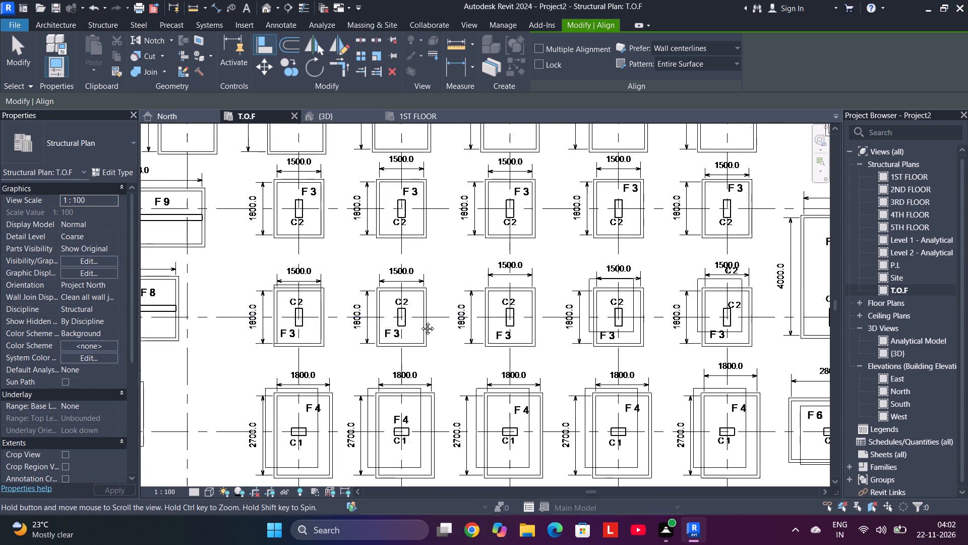
middle_drag(420, 321, 419, 321)
scroll(475, 326, up, 10)
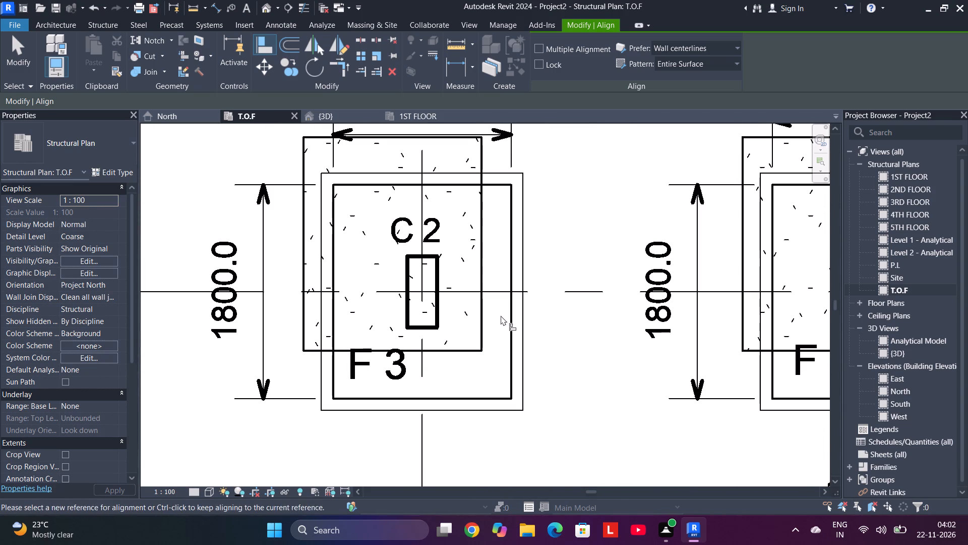
click(510, 312)
click(479, 309)
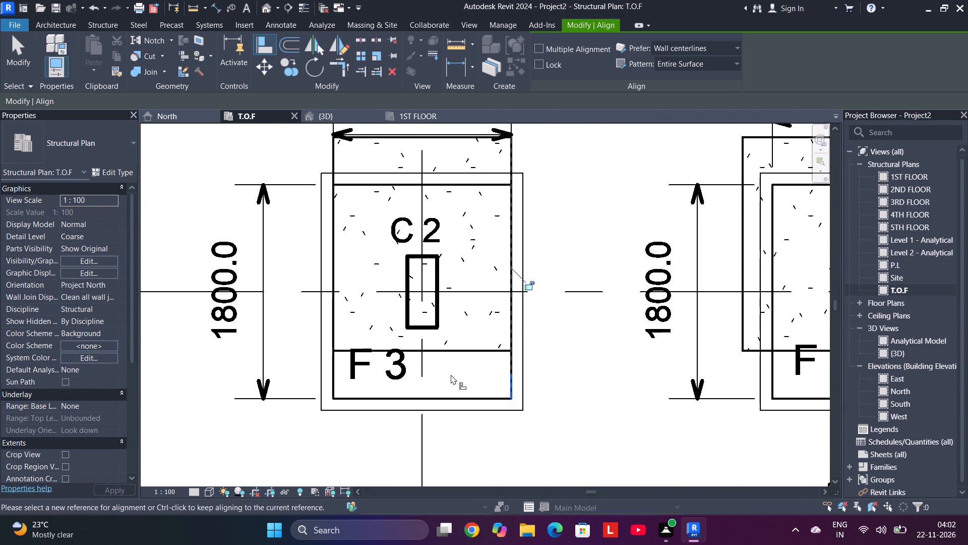
click(451, 393)
click(455, 349)
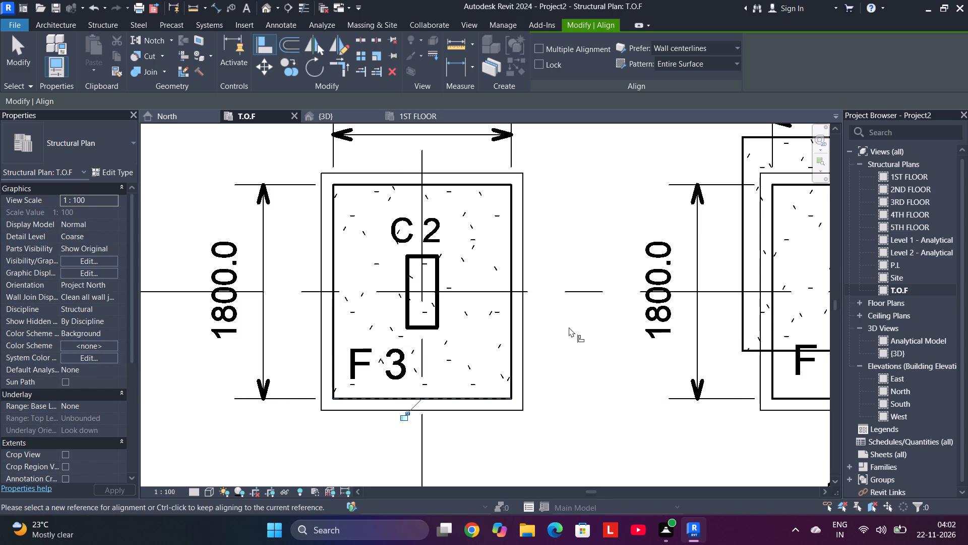
Align the bottom and right edges of the fifth F3 footing on grid 3, nearest the F7 footing, with its imported drawing outline.
scroll(574, 327, down, 4)
middle_drag(577, 327, 342, 328)
scroll(533, 343, up, 4)
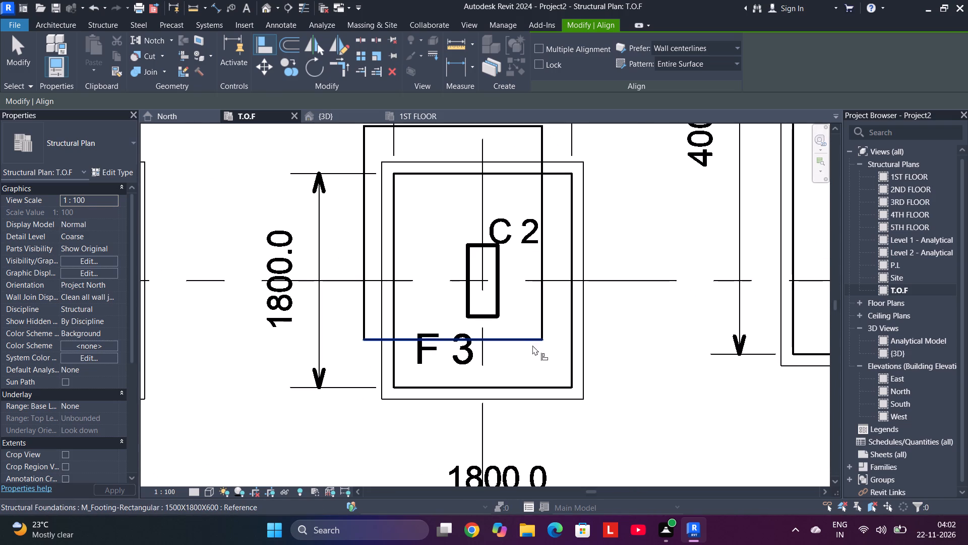
click(524, 383)
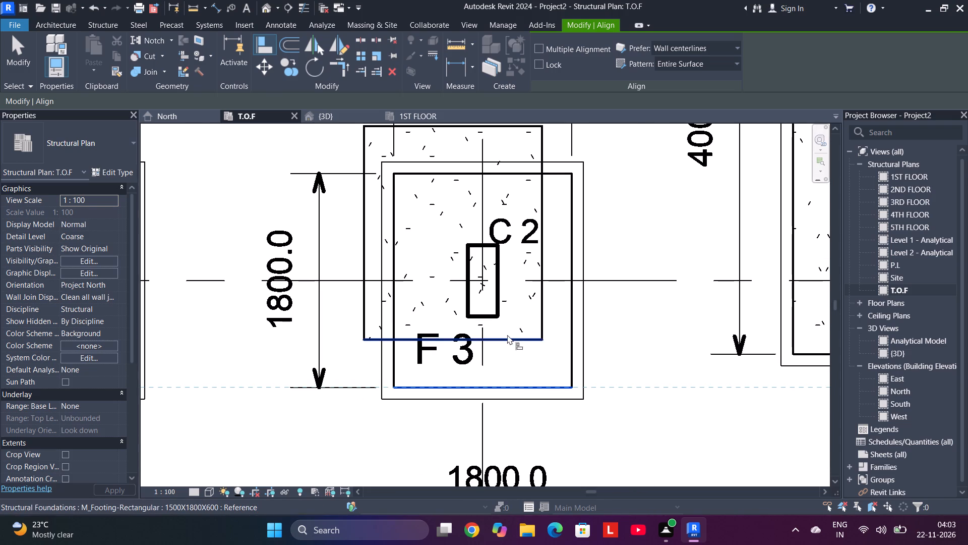
click(508, 340)
click(572, 312)
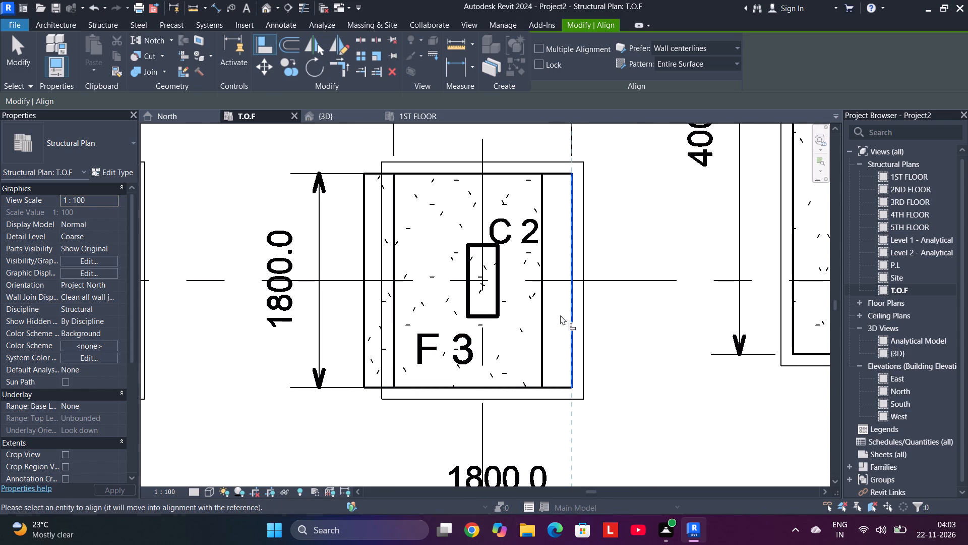
click(544, 319)
Align the top and left edges of the F6 footing at the end of the F4 row with its imported drawing outline.
scroll(550, 319, down, 11)
middle_drag(548, 351, 541, 343)
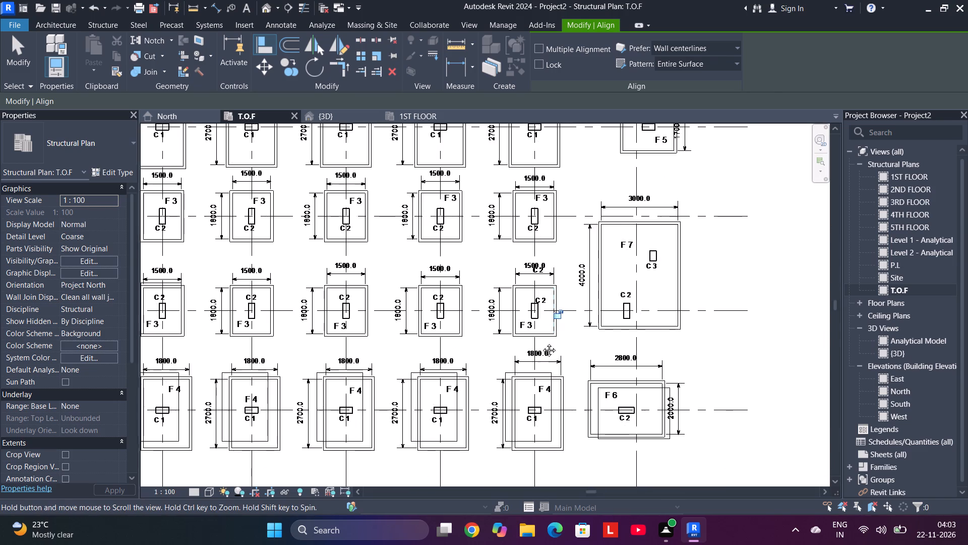
middle_drag(541, 343, 335, 232)
scroll(460, 307, up, 10)
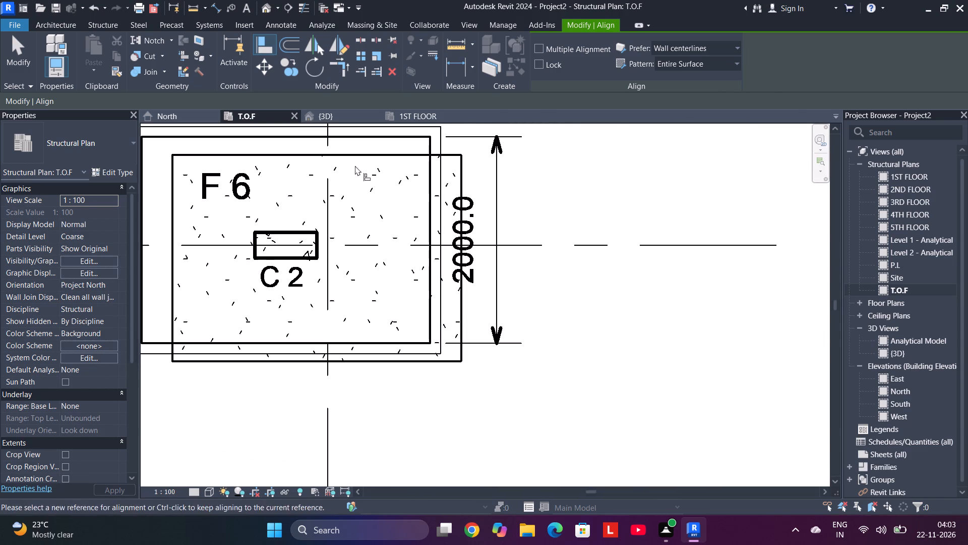
click(386, 137)
click(387, 152)
scroll(387, 153, down, 4)
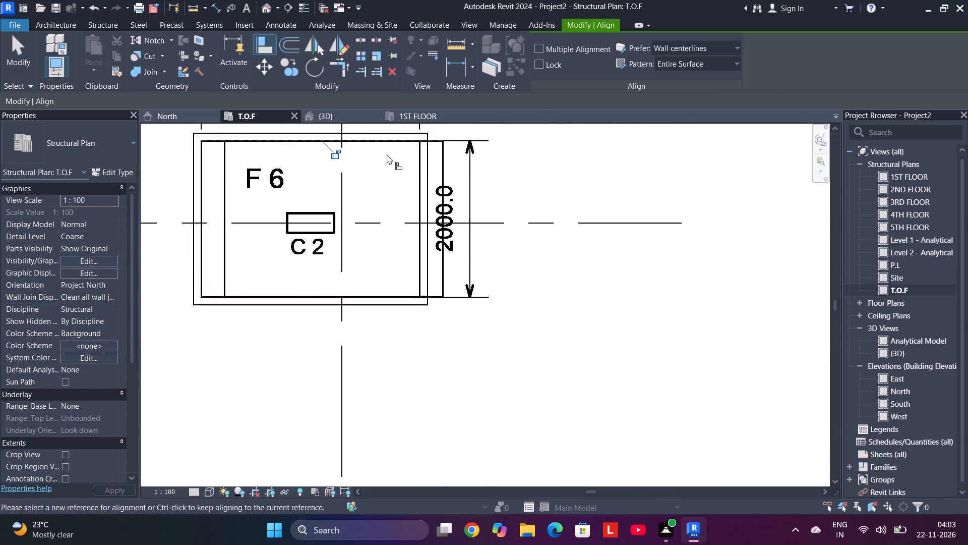
scroll(387, 154, down, 2)
scroll(279, 199, up, 5)
click(285, 202)
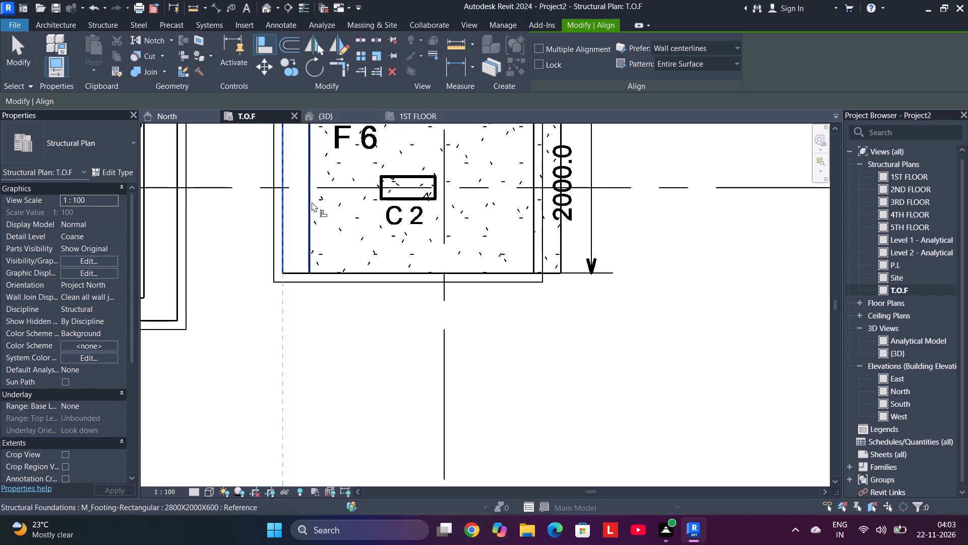
scroll(312, 202, down, 1)
click(312, 202)
Align the bottom and right edges of the F4 footing directly beside the F6 footing with its imported drawing outline.
scroll(224, 211, down, 6)
middle_drag(227, 211, 360, 209)
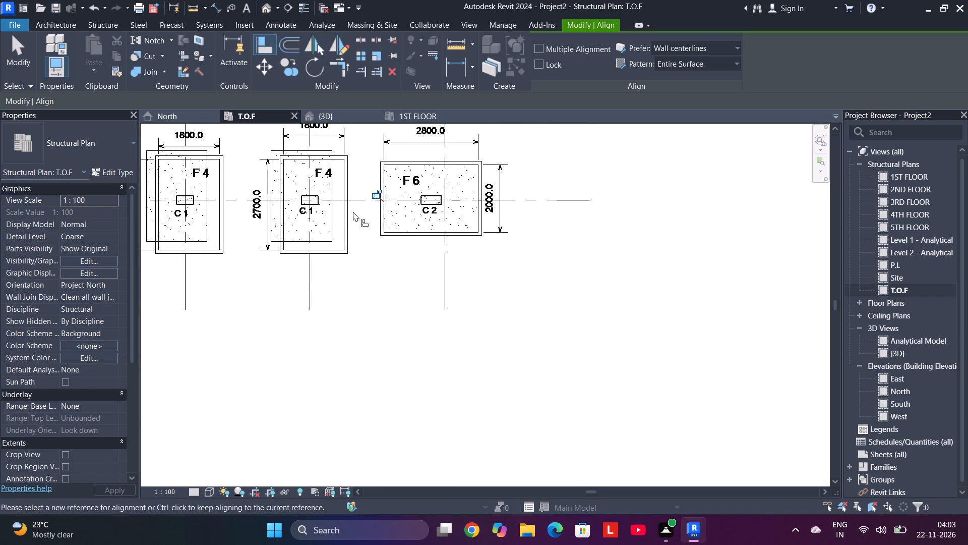
scroll(310, 278, up, 6)
click(337, 221)
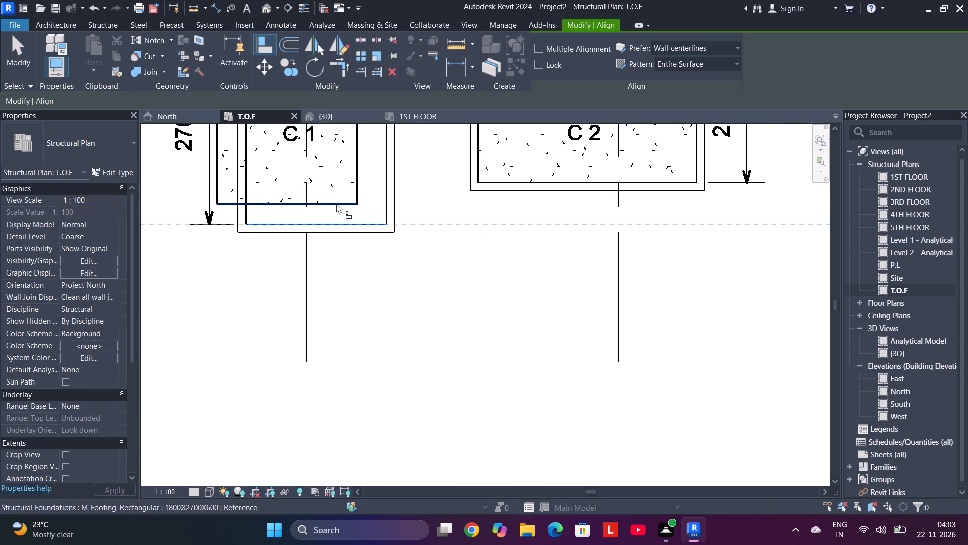
click(336, 203)
click(388, 187)
click(360, 198)
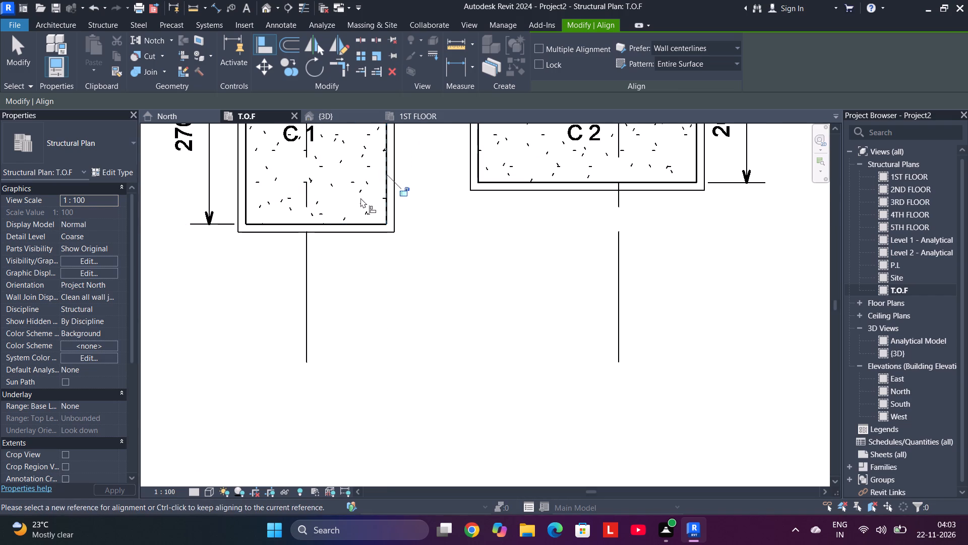
Align the bottom and right edges of the second F4 footing away from the F6 footing with its imported drawing outline.
scroll(360, 198, down, 3)
middle_drag(360, 198, 480, 233)
scroll(310, 234, down, 1)
middle_drag(310, 234, 367, 231)
scroll(310, 232, up, 5)
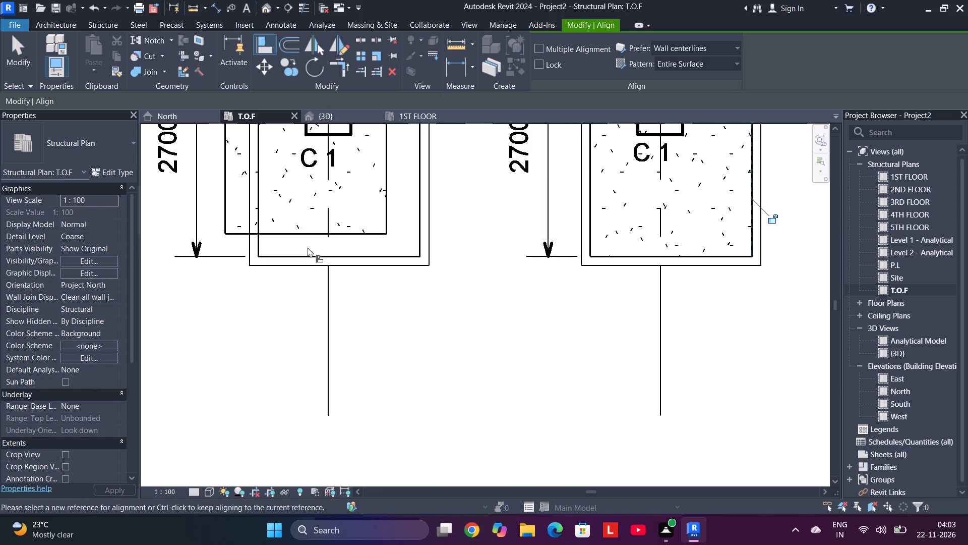
click(308, 256)
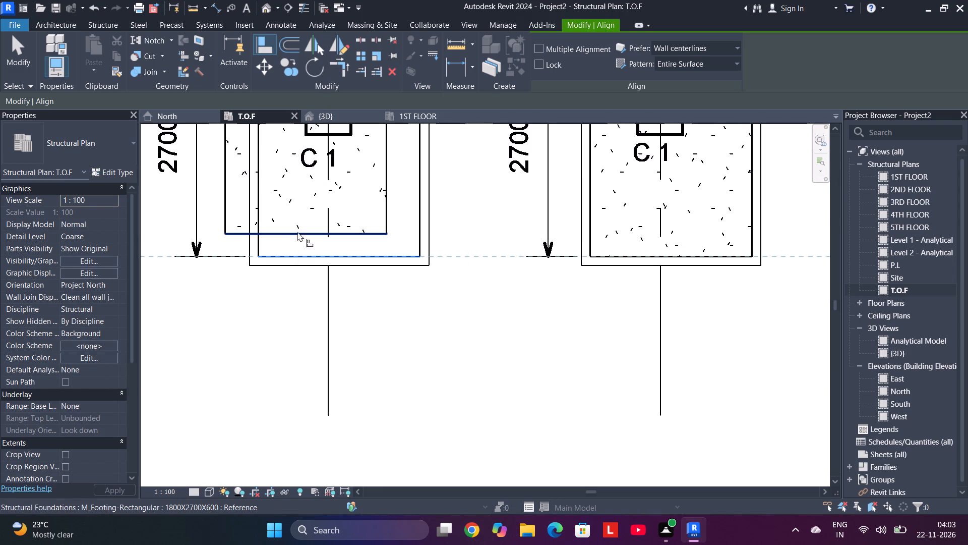
click(297, 231)
click(422, 209)
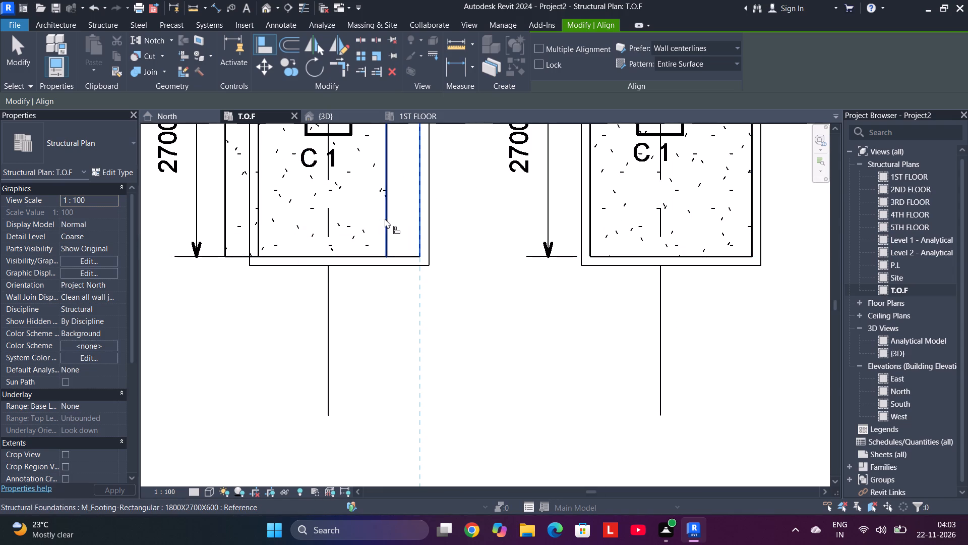
click(386, 219)
Align the bottom and right edges of the middle F4 footing, third away from F6, with its imported drawing outline.
scroll(384, 219, down, 2)
middle_drag(384, 219, 554, 270)
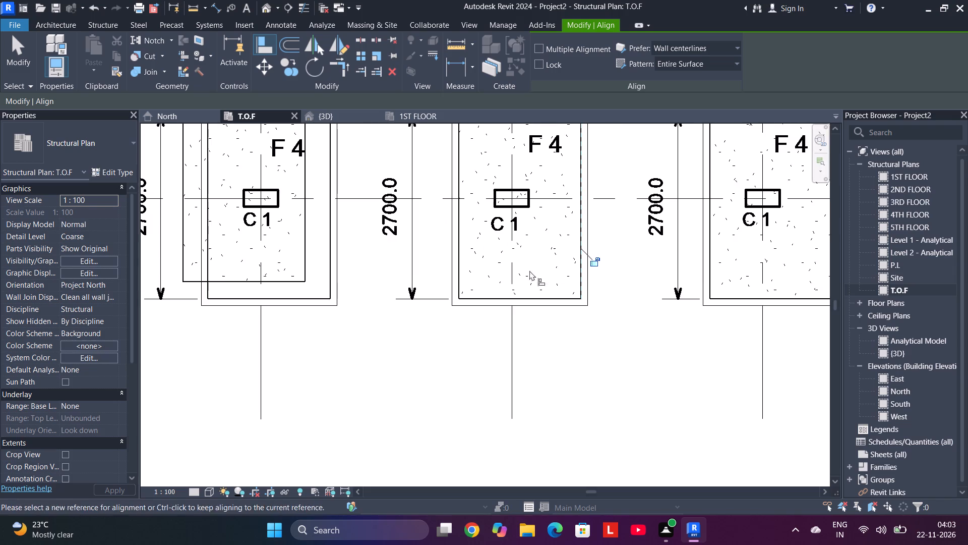
middle_drag(261, 249, 333, 240)
scroll(308, 270, up, 4)
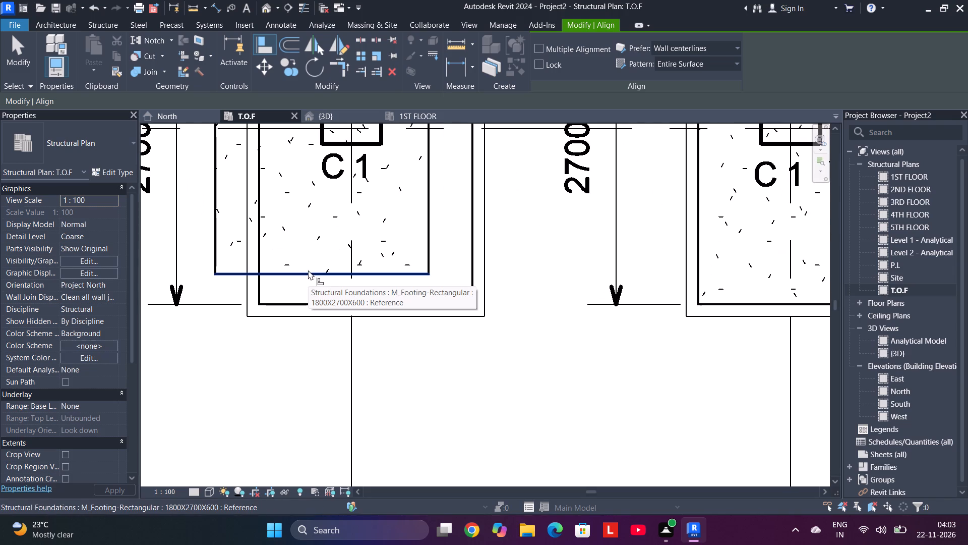
click(303, 301)
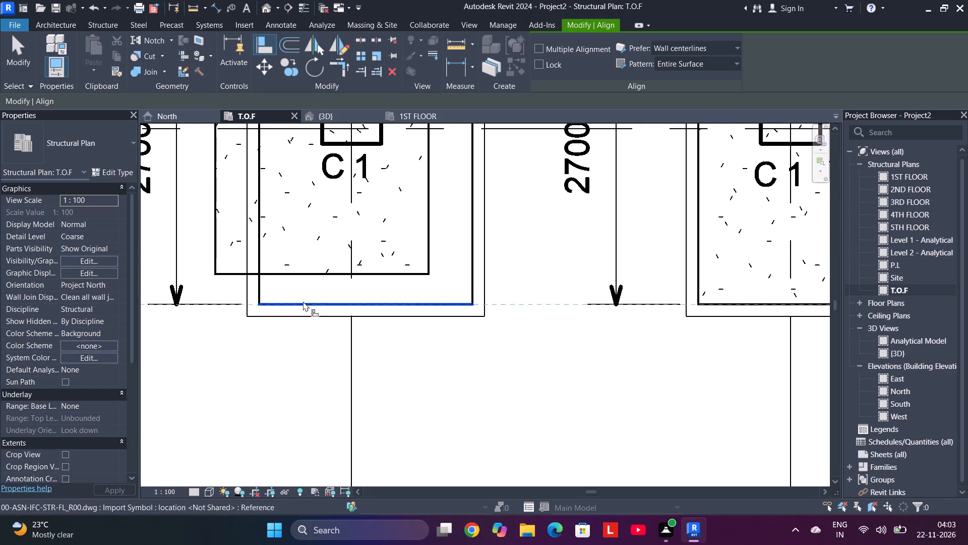
click(305, 272)
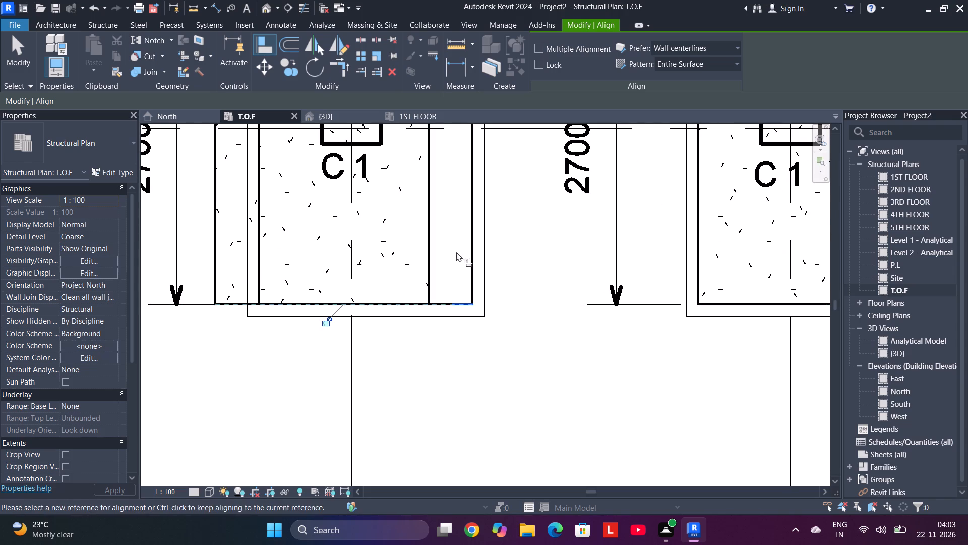
click(474, 243)
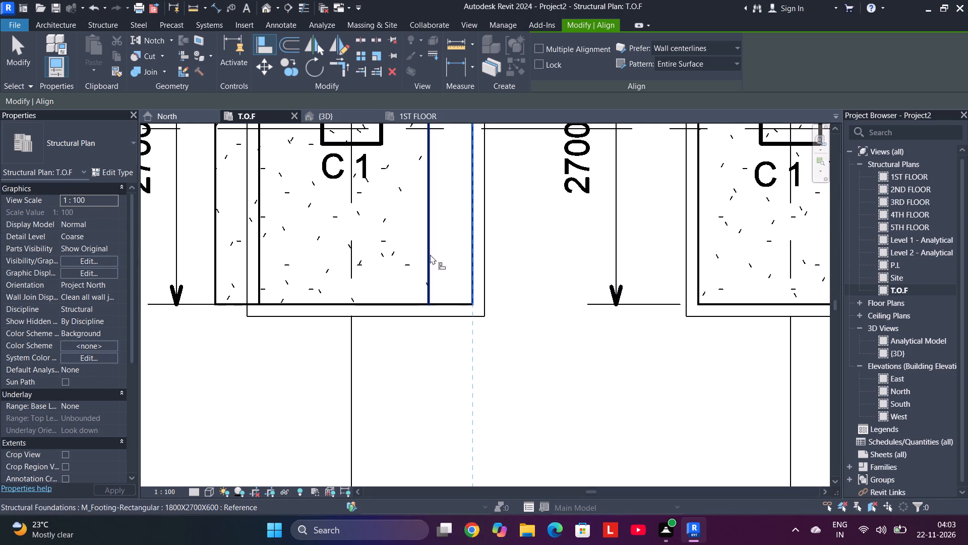
click(430, 254)
Align the bottom and right edges of the fourth F4 footing away from the F6 footing with its imported drawing outline.
scroll(409, 249, down, 3)
middle_drag(408, 249, 624, 296)
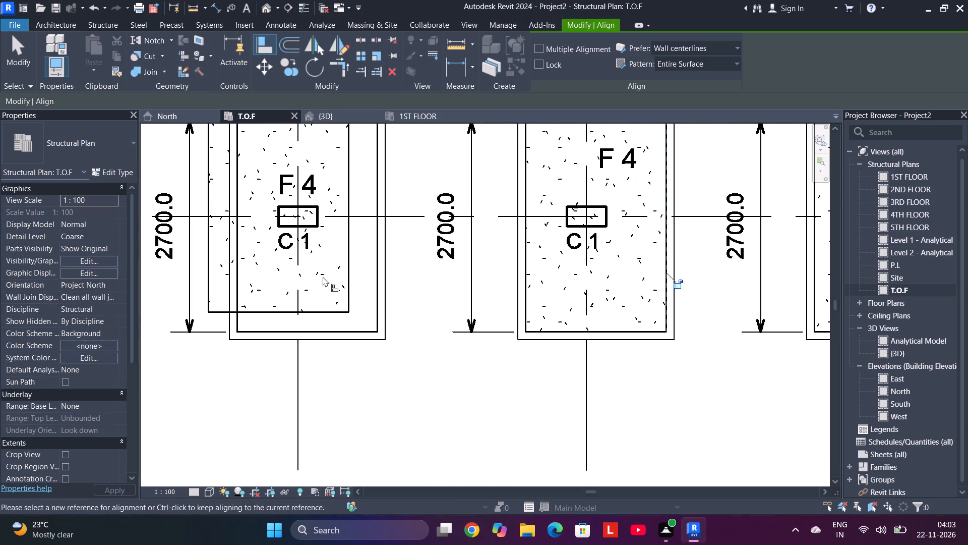
scroll(323, 277, up, 3)
middle_drag(319, 287, 384, 245)
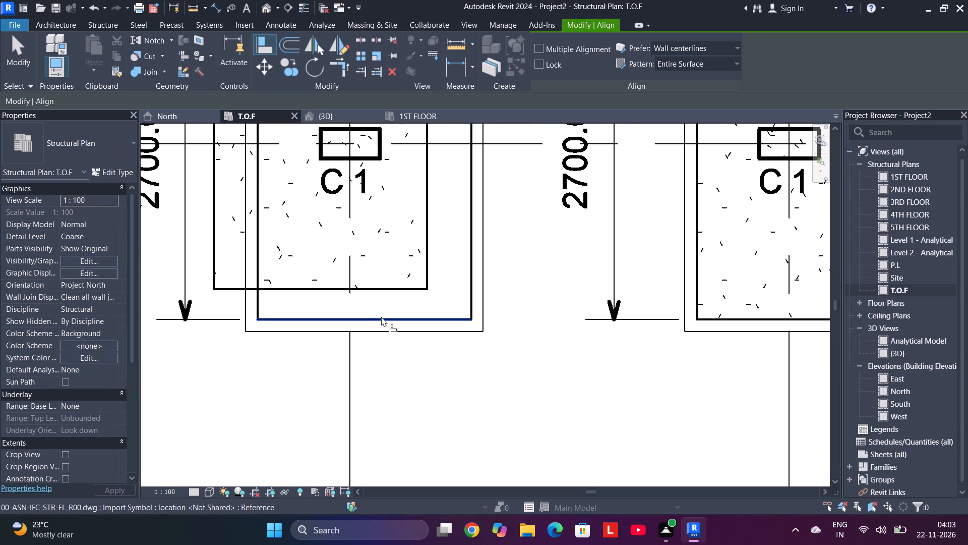
click(382, 319)
click(377, 281)
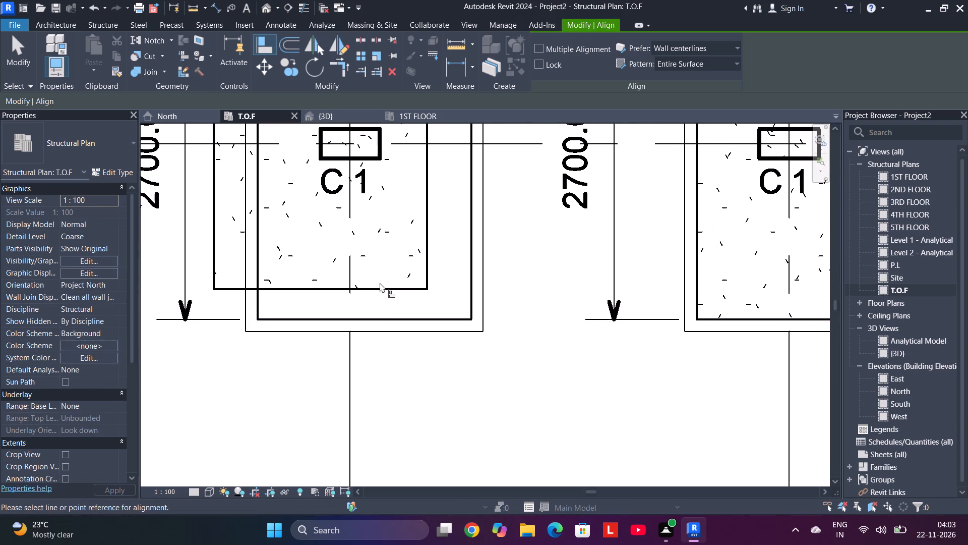
click(386, 321)
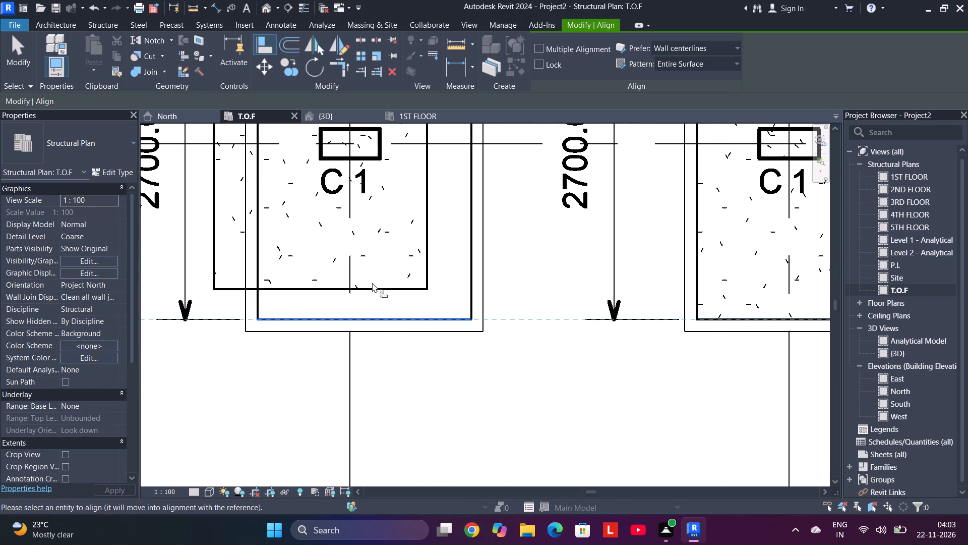
click(373, 286)
click(469, 234)
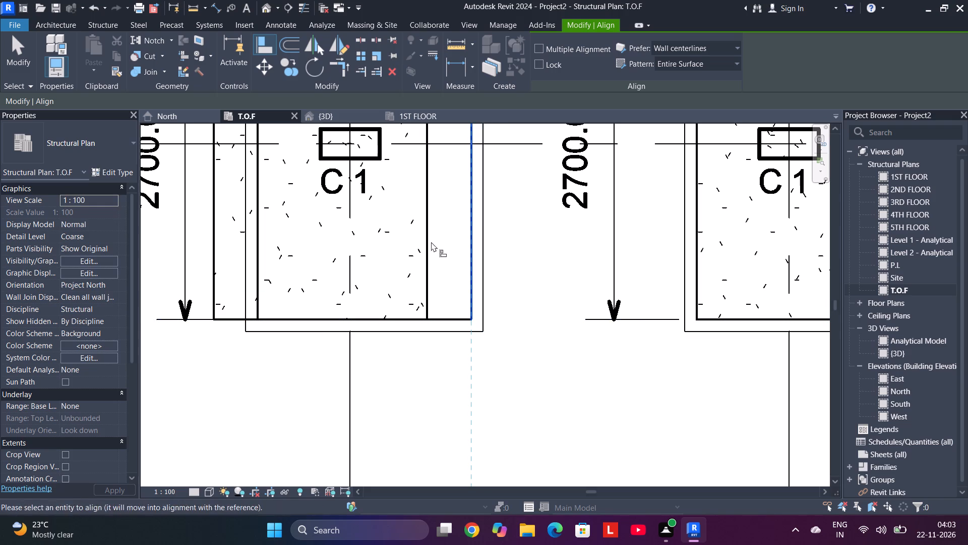
click(420, 247)
click(430, 247)
scroll(436, 247, down, 2)
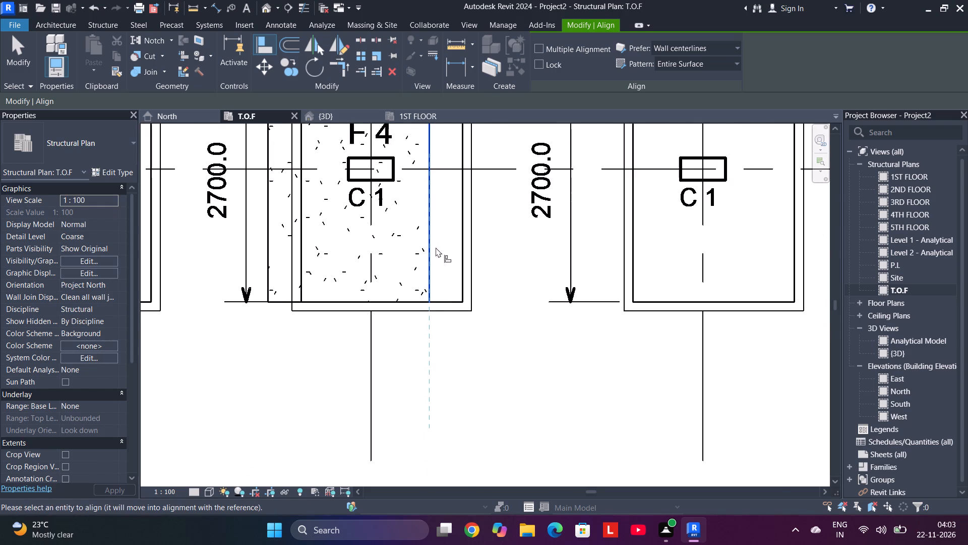
middle_click(436, 247)
scroll(455, 249, up, 5)
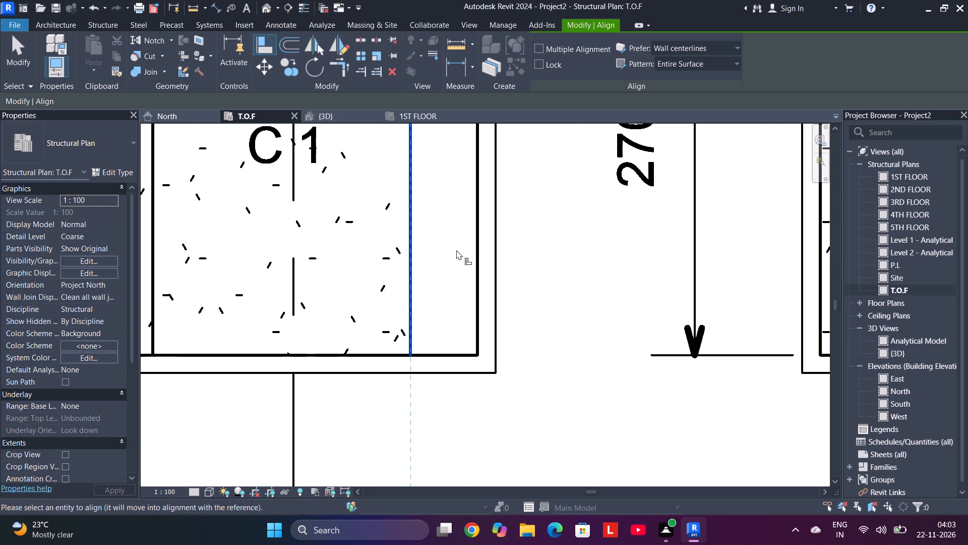
click(428, 251)
click(474, 245)
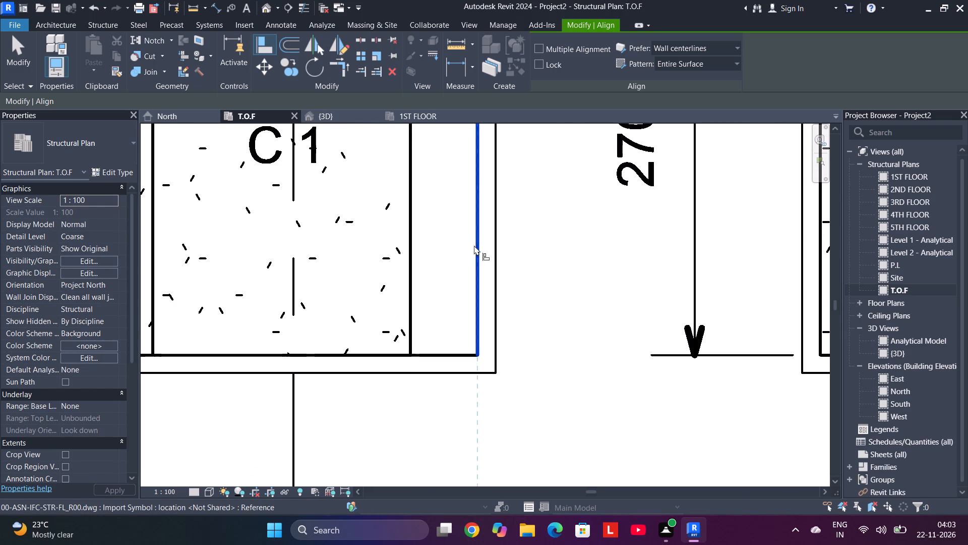
click(410, 246)
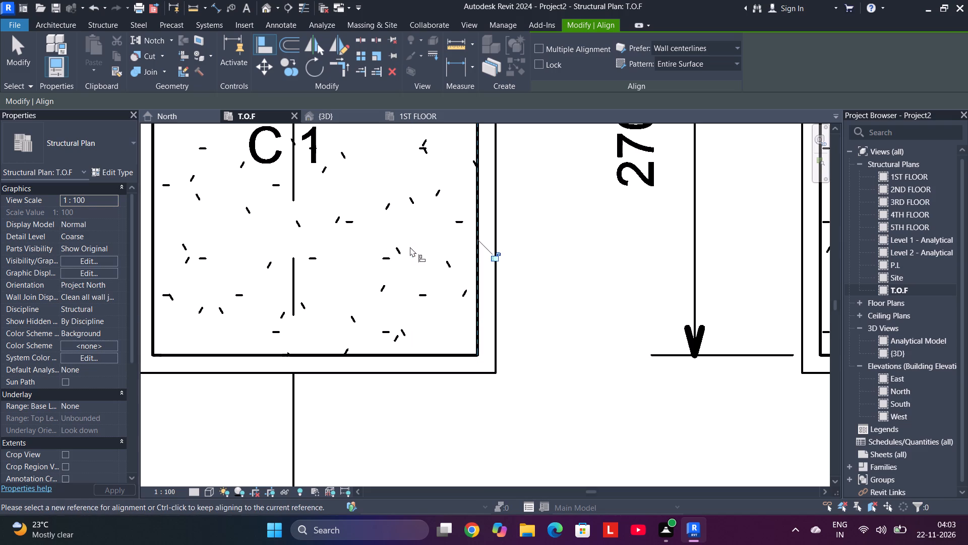
Align the bottom and right edges of the last F4 footing, fifth away from F6, with its imported drawing outline.
scroll(417, 261, down, 5)
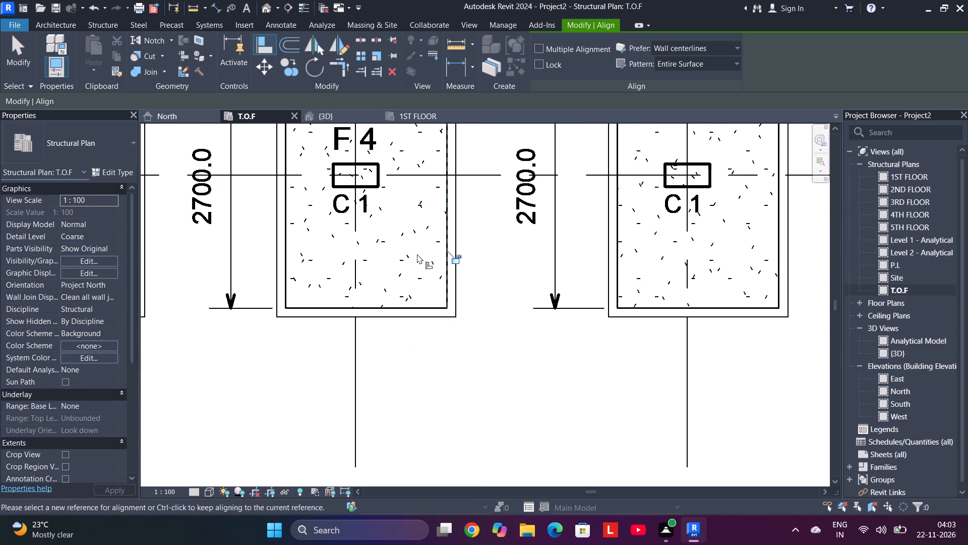
scroll(257, 247, down, 5)
middle_drag(258, 247, 420, 249)
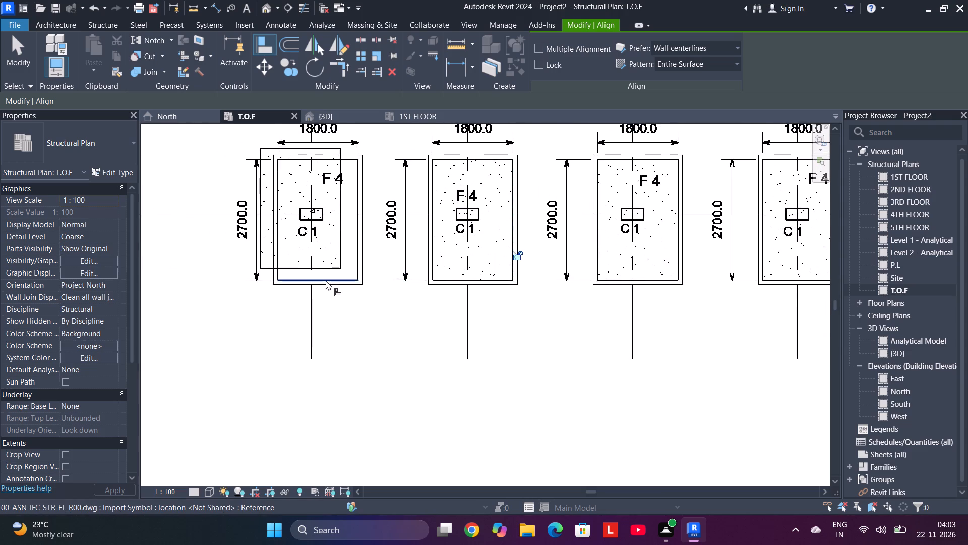
scroll(325, 279, up, 5)
click(325, 280)
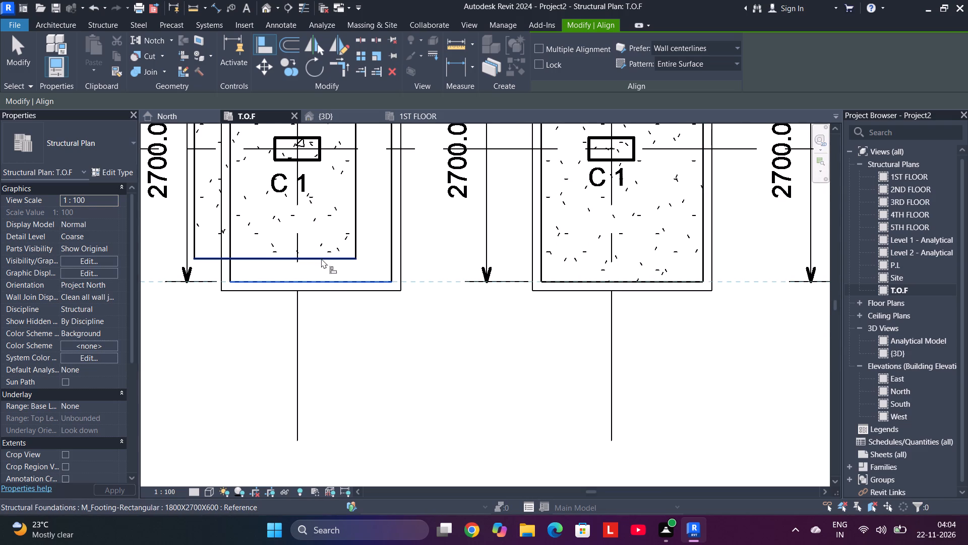
click(321, 255)
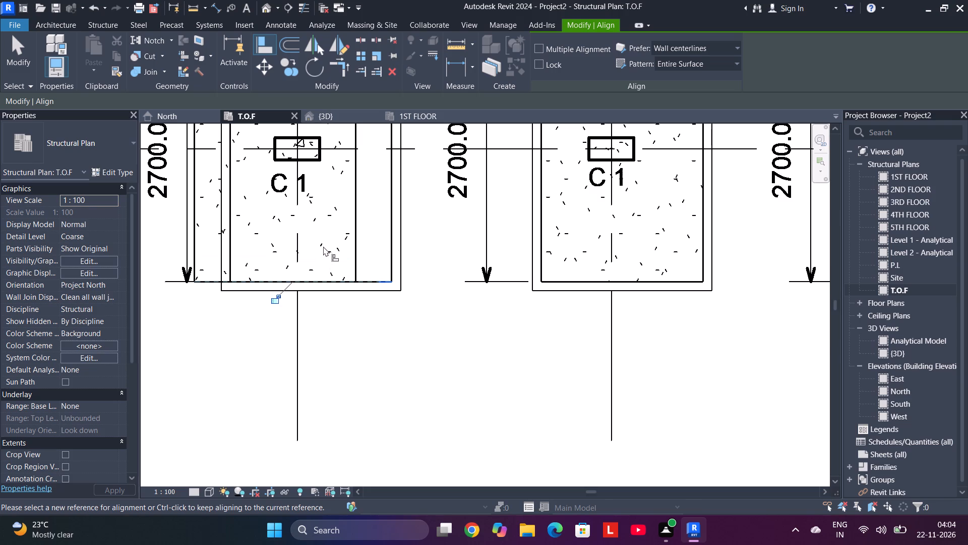
click(393, 236)
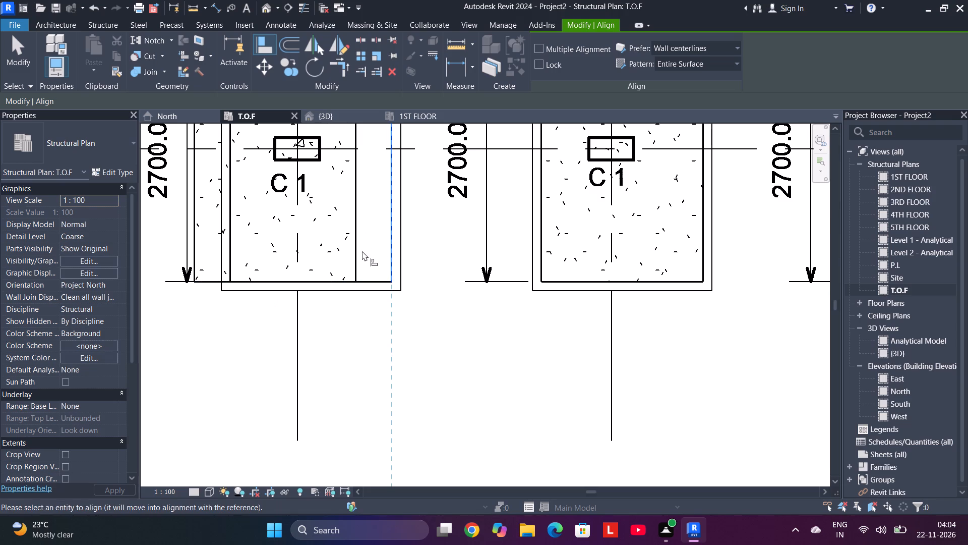
click(358, 253)
Delete the mismatched 2000X1600X600 footing at the F3 outline nearest F8 on grid line 3.
scroll(395, 265, down, 2)
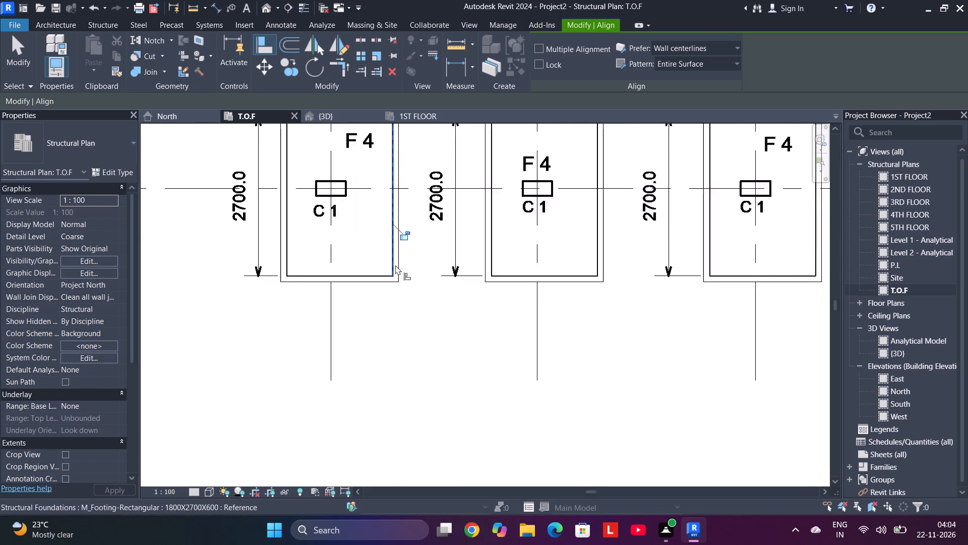
scroll(395, 265, down, 7)
middle_drag(279, 237, 355, 297)
scroll(292, 264, up, 2)
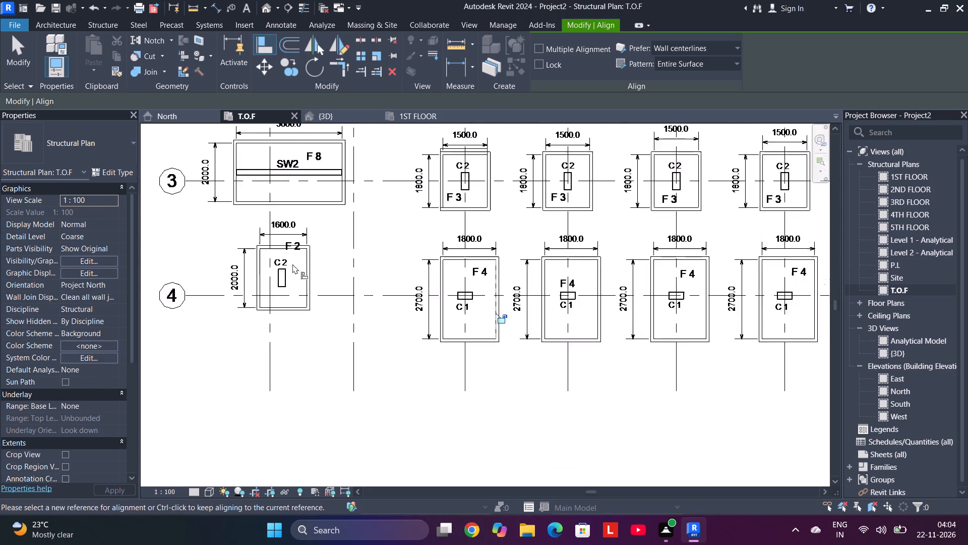
scroll(292, 264, up, 3)
middle_drag(462, 163, 278, 337)
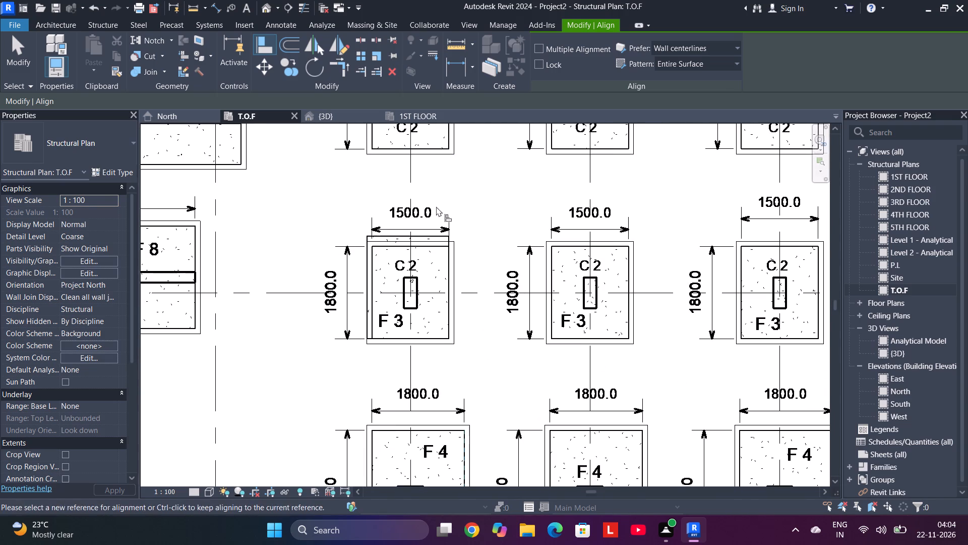
key(Escape)
click(379, 239)
key(Escape)
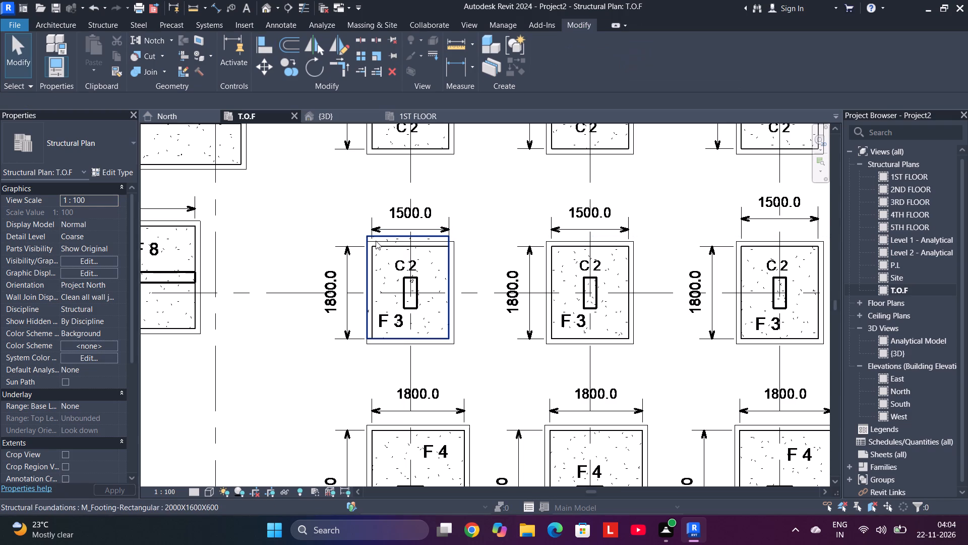
key(Escape)
scroll(366, 243, up, 6)
click(366, 239)
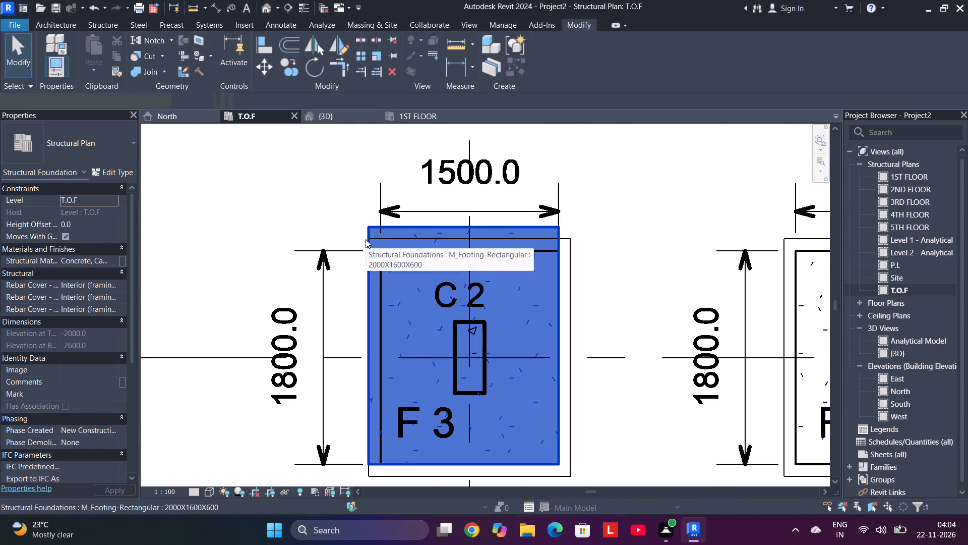
key(Delete)
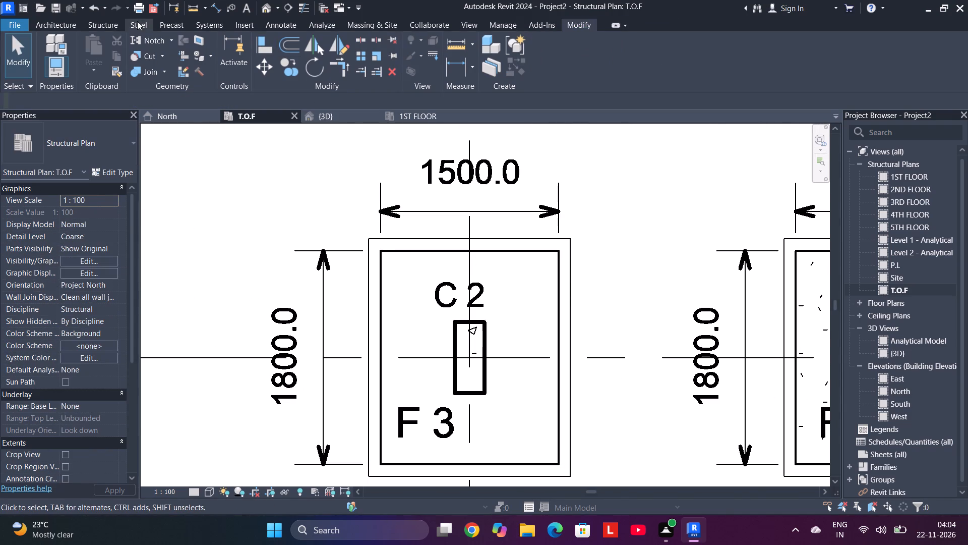
Place a 1500X1800X600 isolated footing centred on column C2 in the emptied F3 outline on grid line 3.
click(105, 26)
click(340, 71)
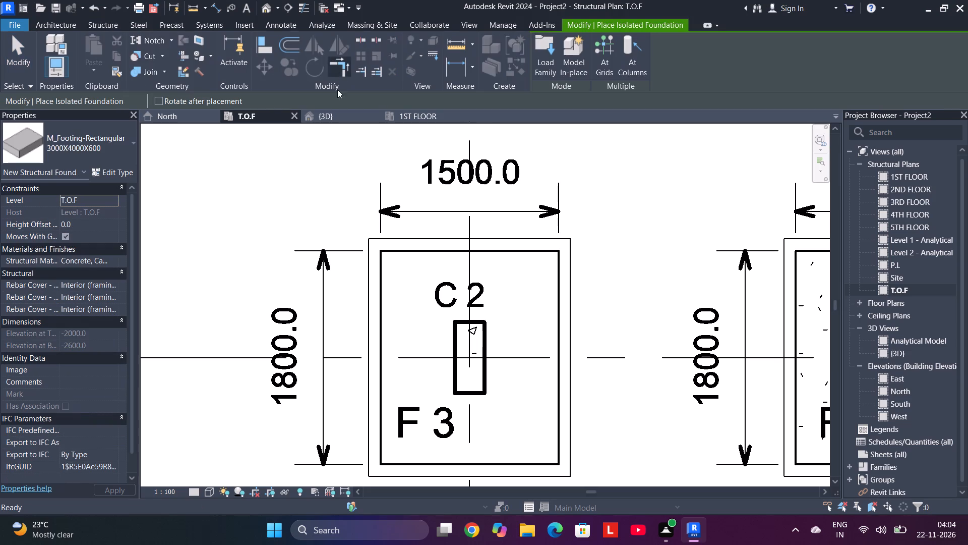
click(78, 152)
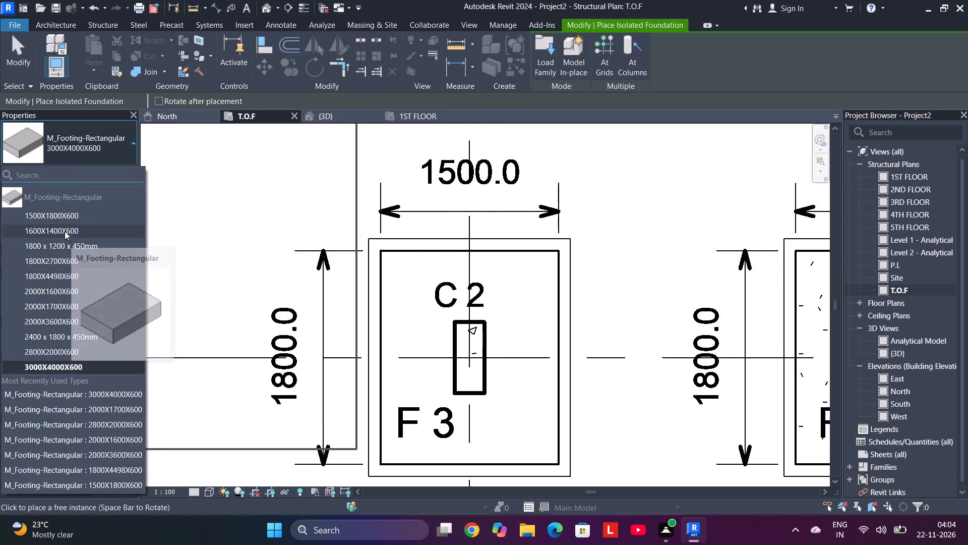
click(42, 213)
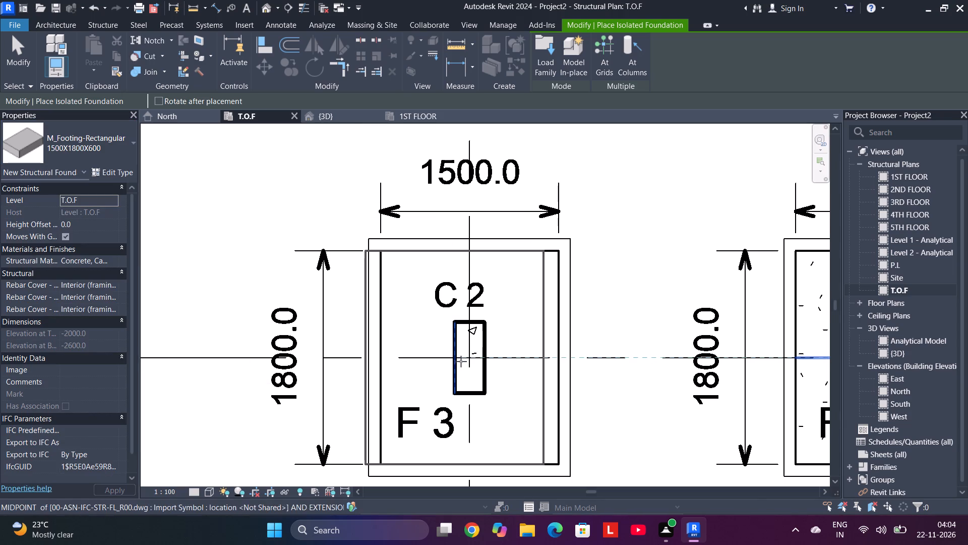
click(473, 359)
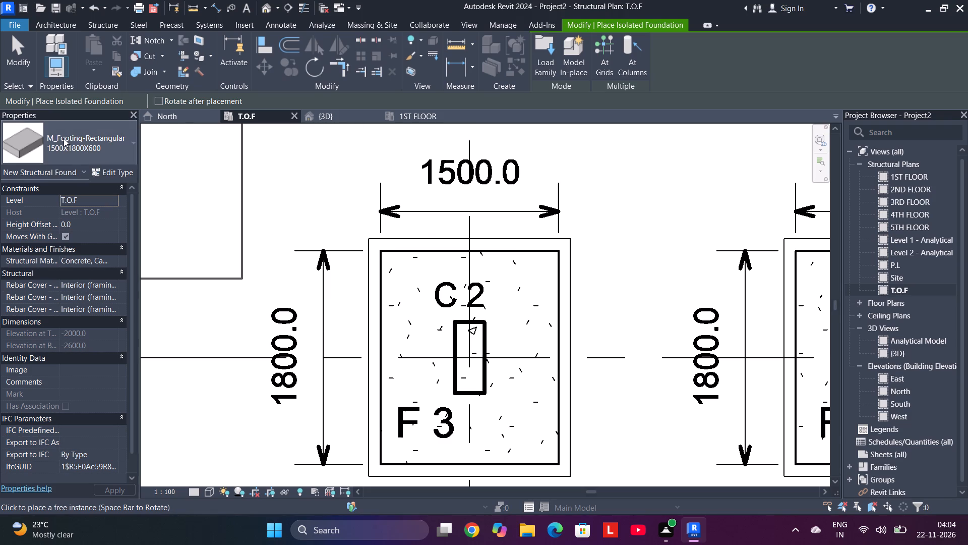
click(115, 29)
scroll(486, 245, down, 1)
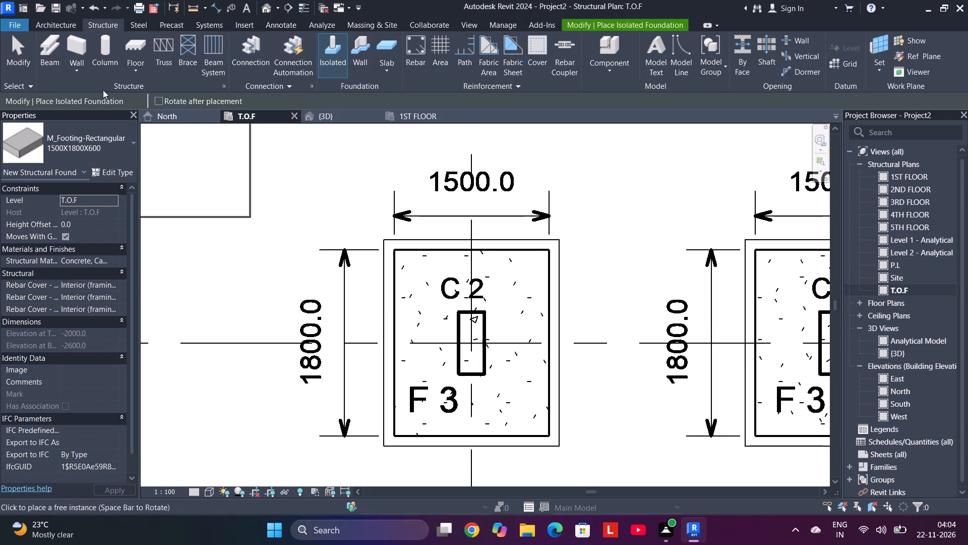
click(9, 52)
In the North elevation, extend the head ends of the aligned level lines outward until they clear the outermost footing.
scroll(360, 234, down, 4)
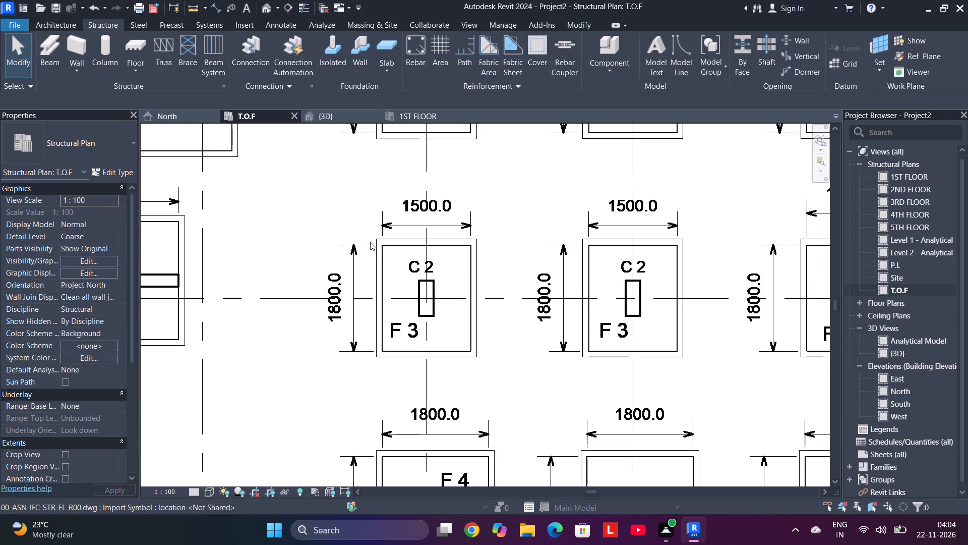
scroll(370, 242, down, 8)
middle_drag(357, 289, 281, 283)
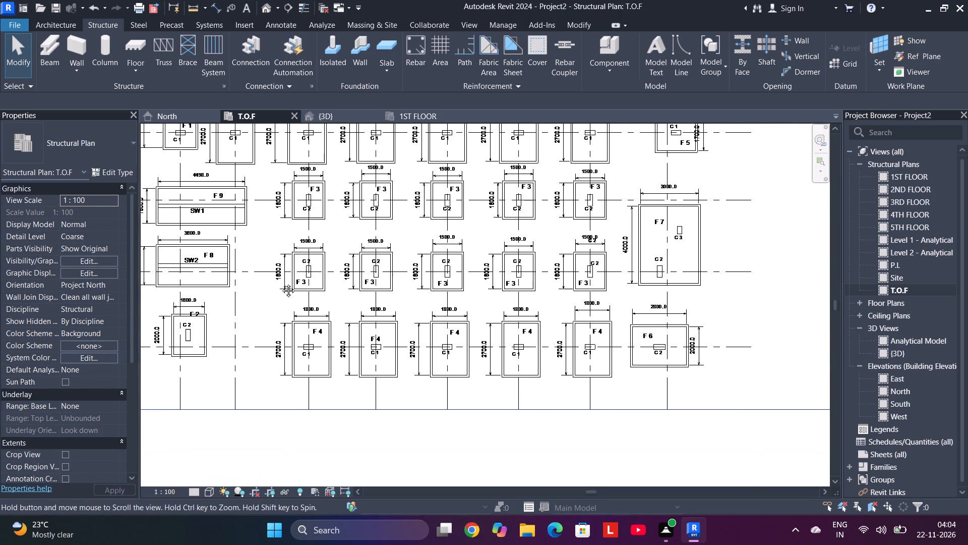
middle_drag(281, 283, 281, 282)
click(152, 117)
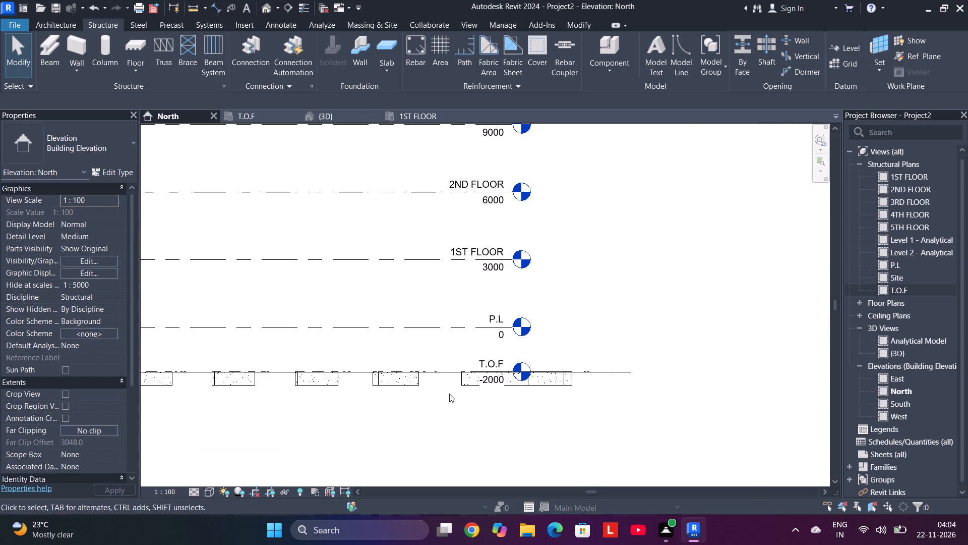
scroll(445, 318, down, 3)
middle_drag(539, 321, 643, 294)
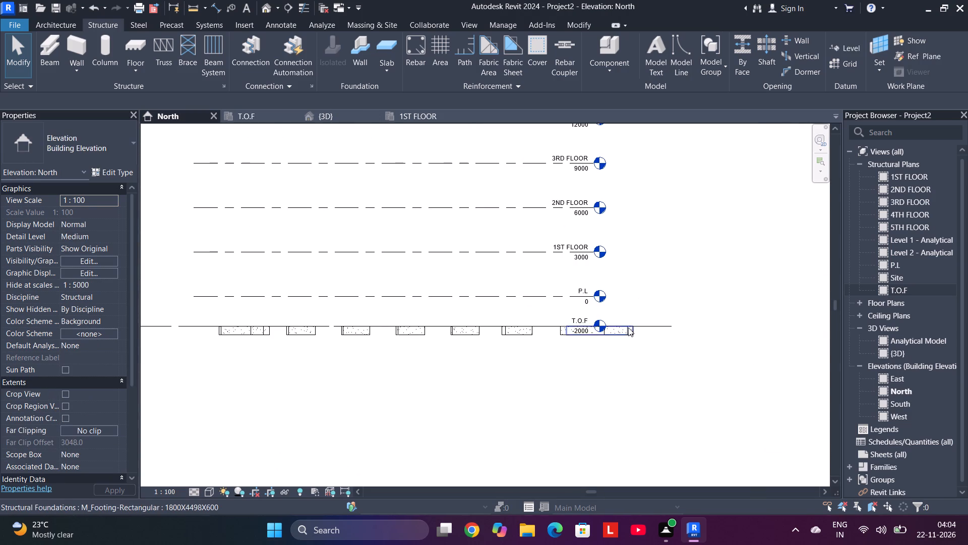
scroll(627, 329, up, 4)
scroll(575, 330, up, 6)
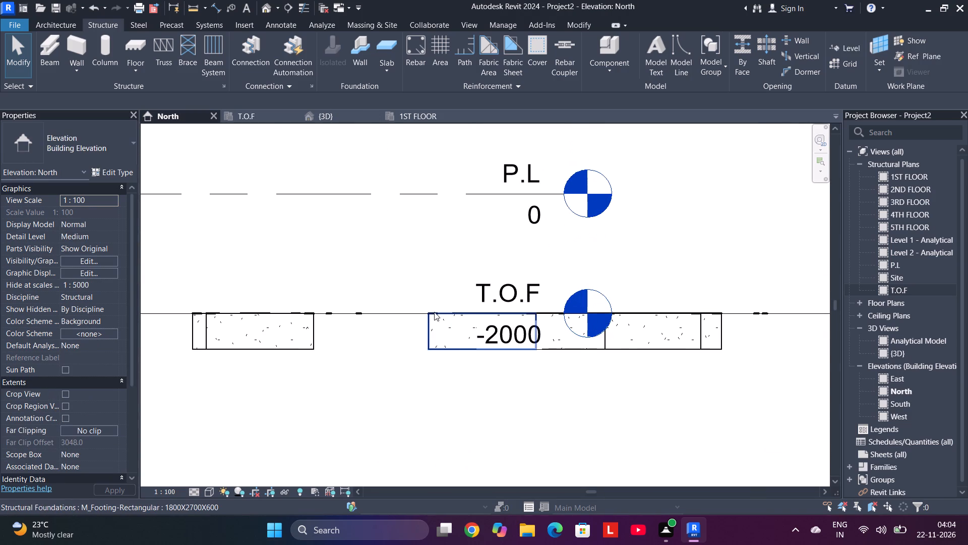
click(386, 312)
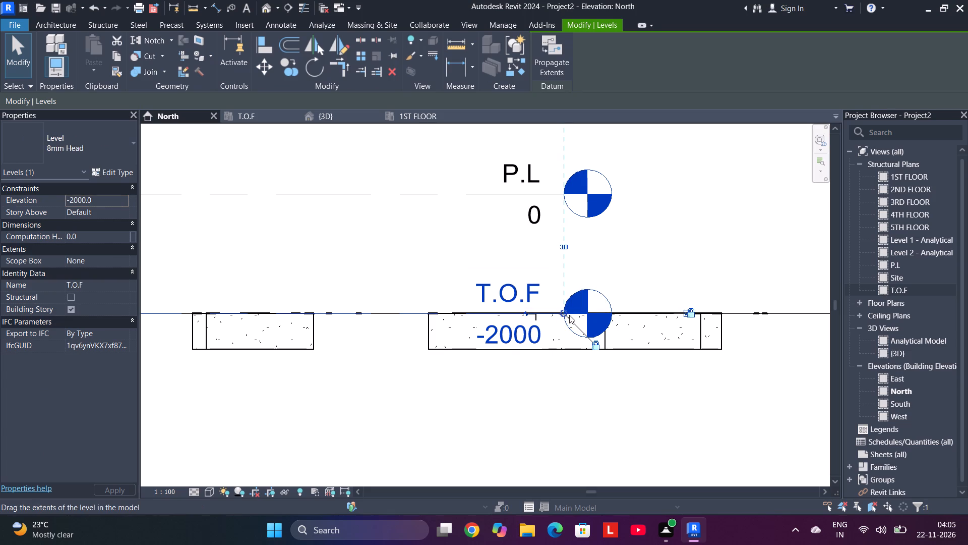
drag(565, 315, 752, 306)
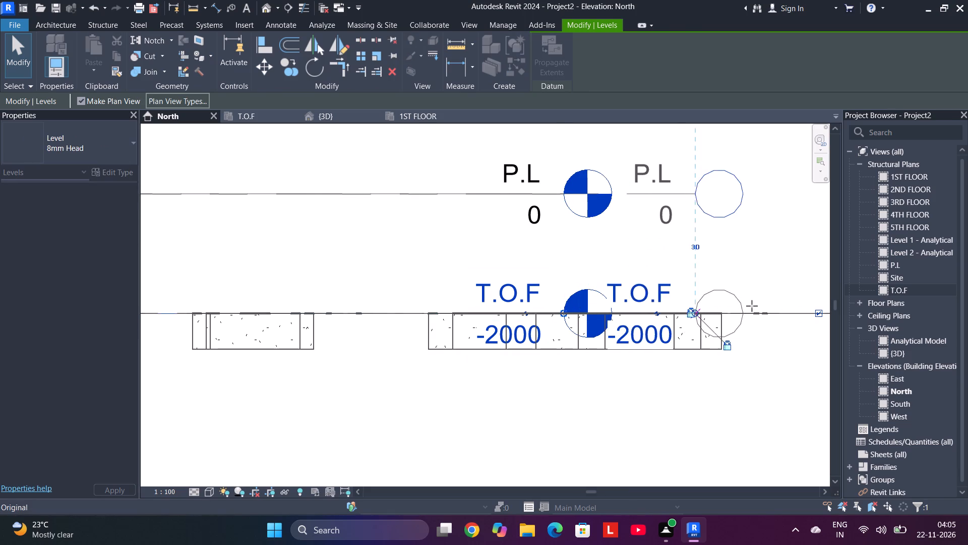
drag(752, 306, 774, 305)
middle_drag(760, 340, 598, 336)
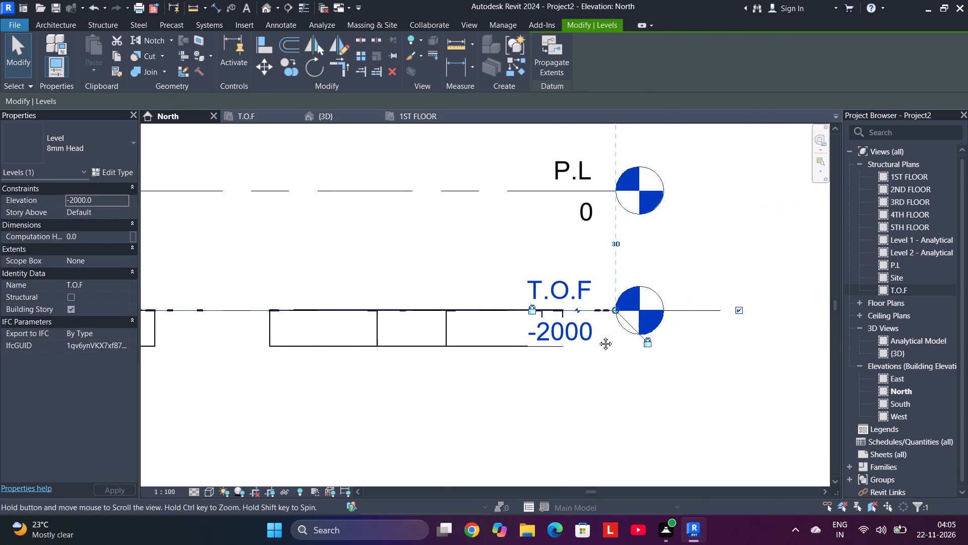
middle_drag(598, 336, 598, 336)
drag(614, 313, 731, 308)
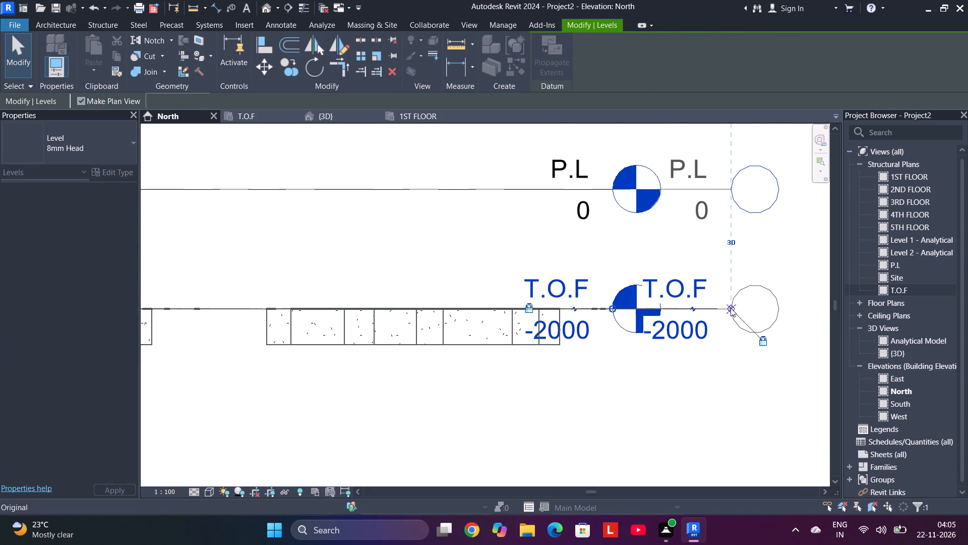
Examine the full set of levels and footings in the North elevation, the 3D view and the T.O.F plan.
scroll(561, 280, down, 7)
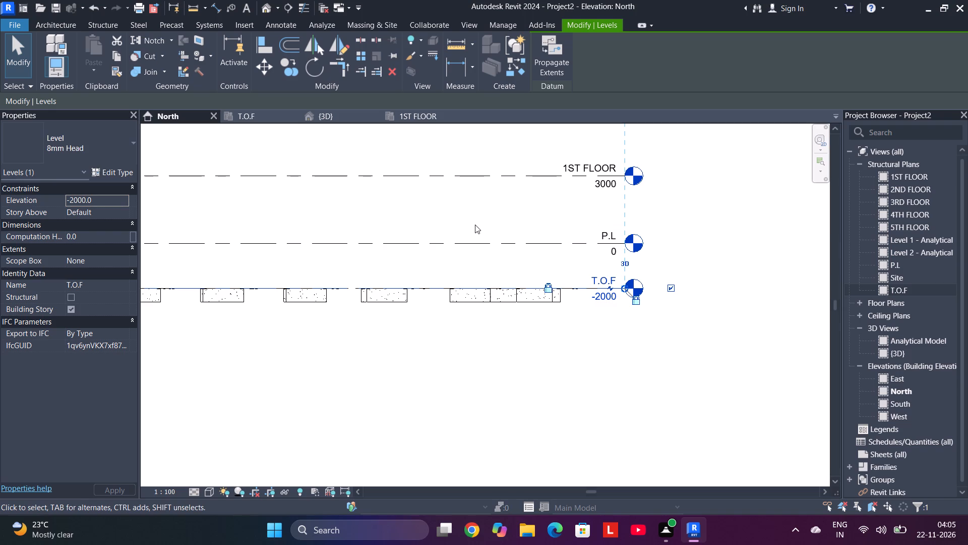
middle_drag(475, 225, 656, 301)
scroll(478, 254, down, 4)
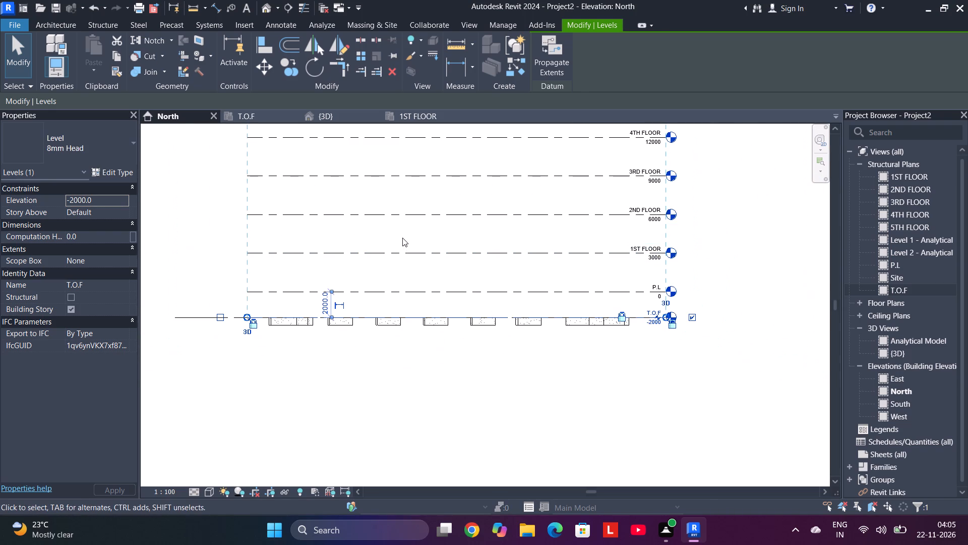
middle_click(423, 251)
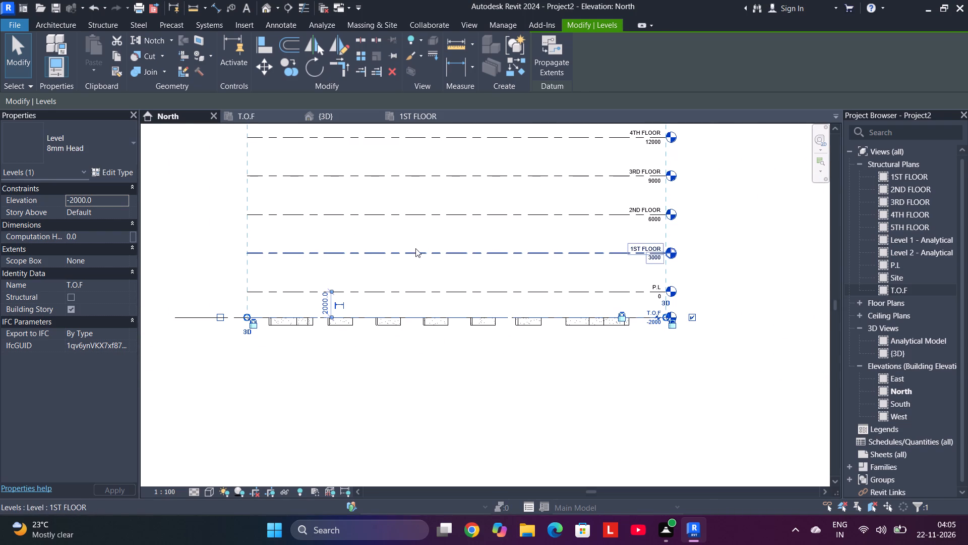
middle_drag(196, 206, 159, 236)
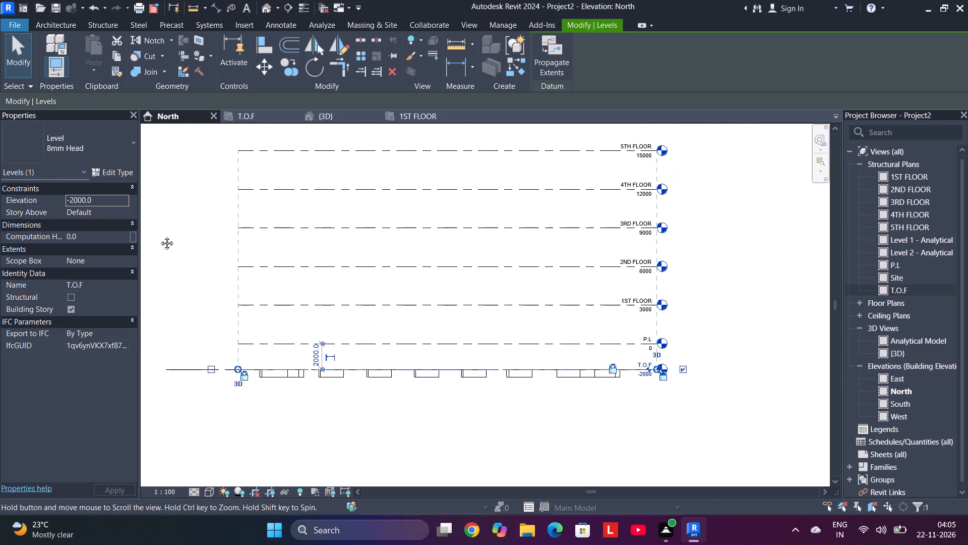
middle_drag(159, 236, 224, 271)
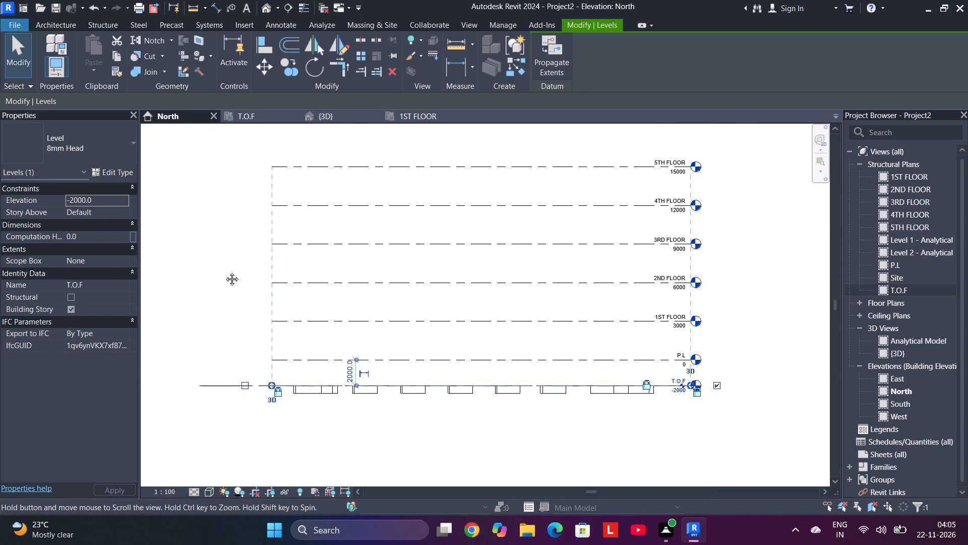
middle_drag(224, 271, 215, 255)
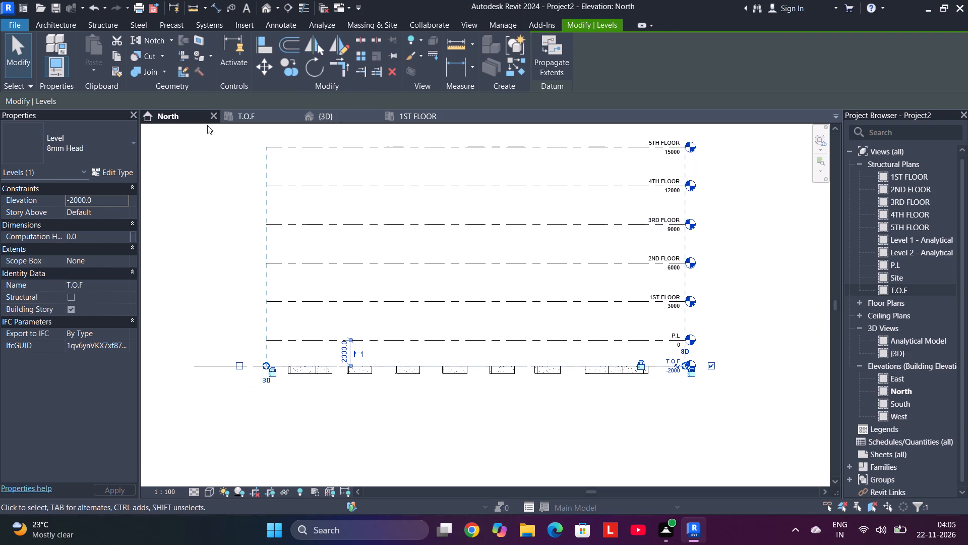
click(249, 118)
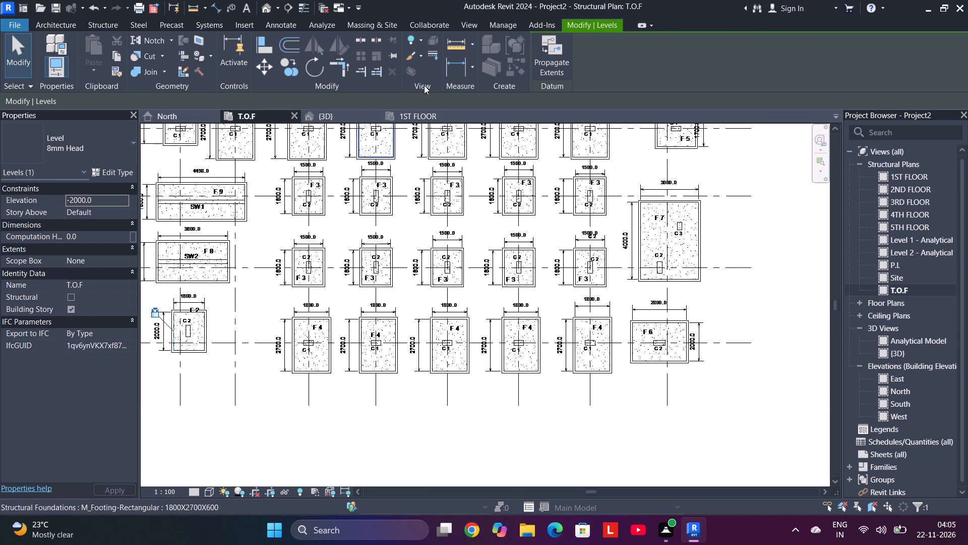
click(319, 120)
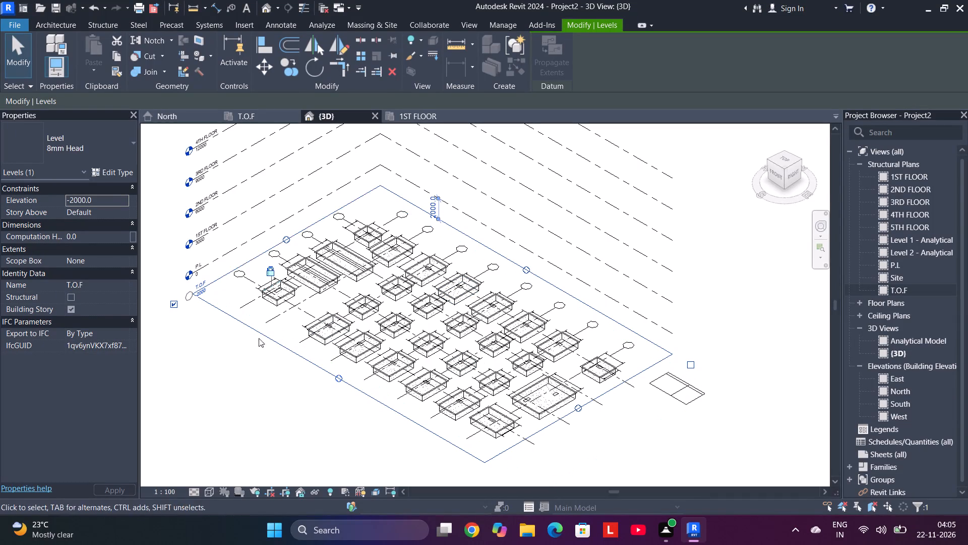
middle_drag(379, 378, 352, 264)
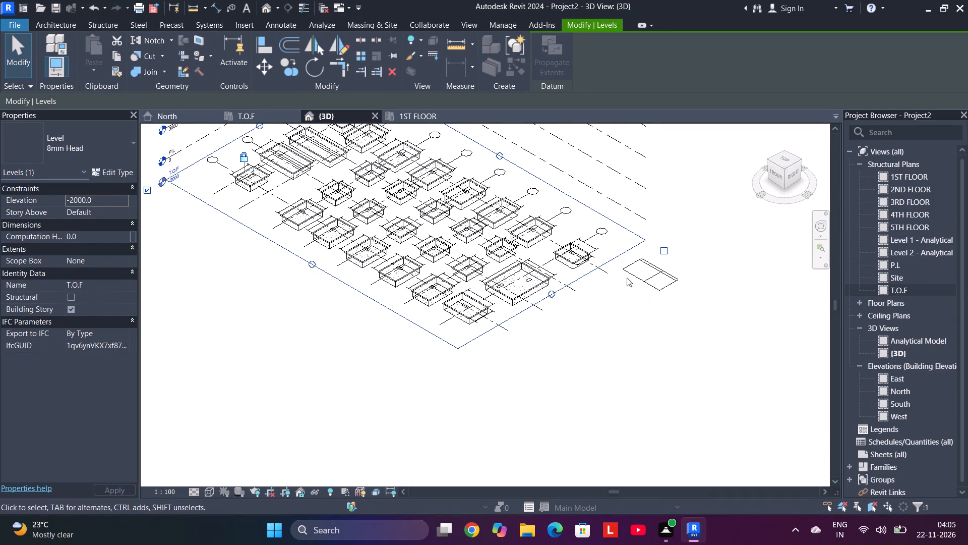
middle_drag(441, 348, 441, 354)
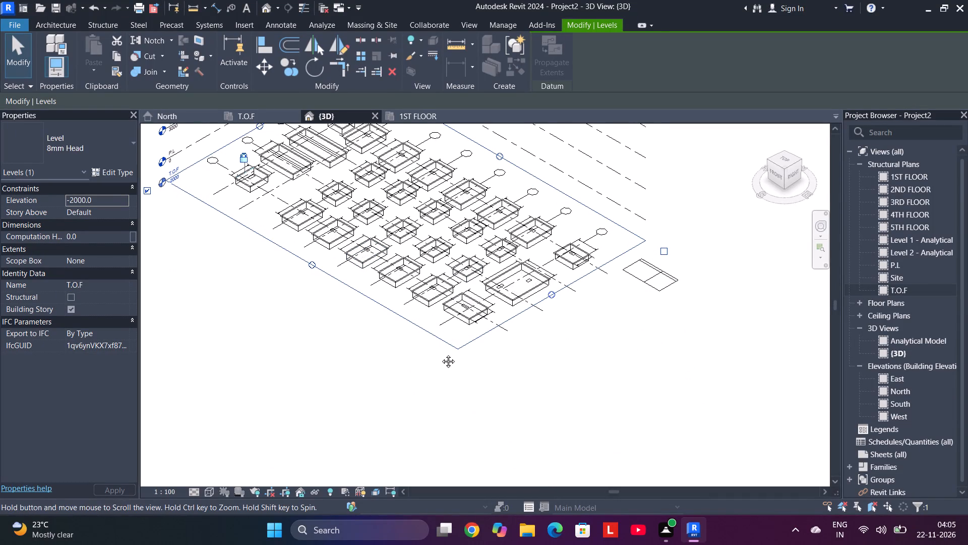
middle_drag(441, 354, 483, 407)
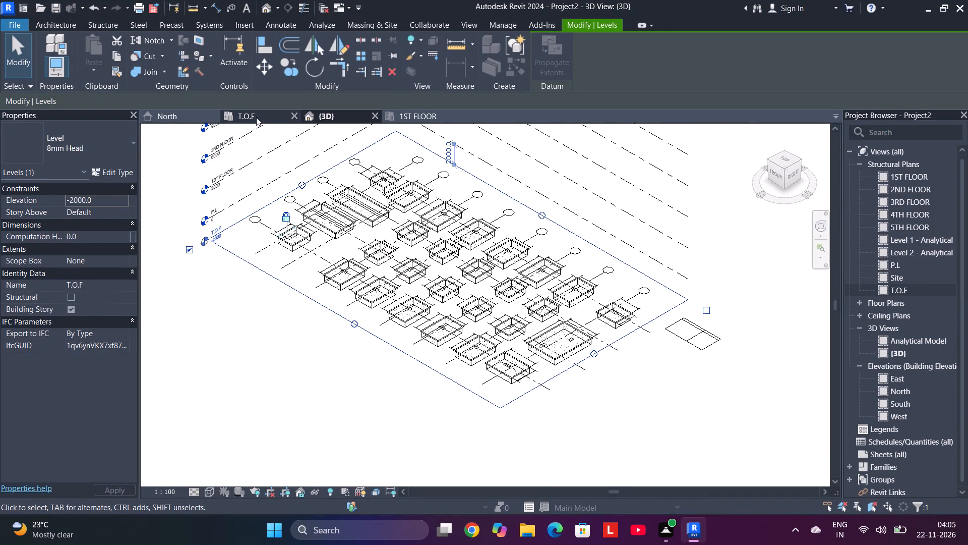
click(256, 117)
scroll(376, 229, down, 2)
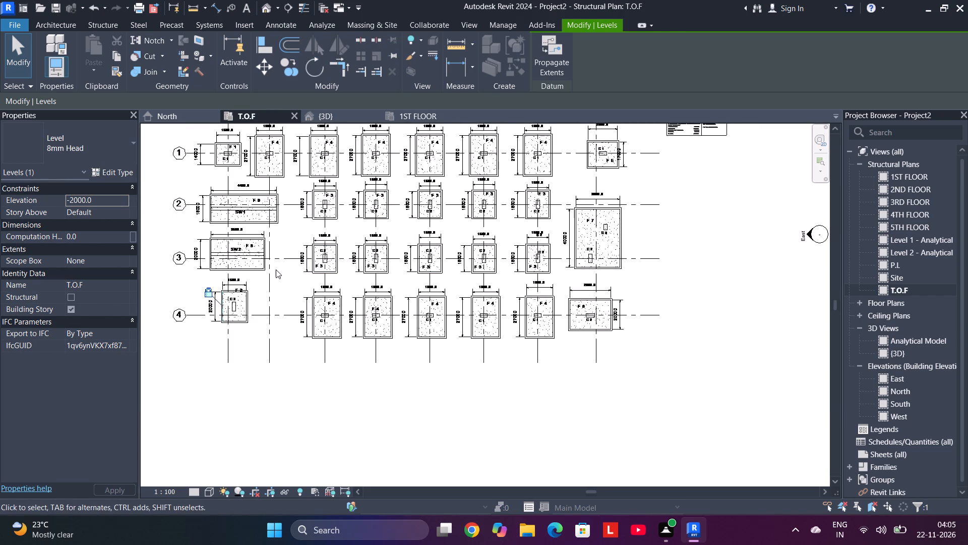
middle_drag(291, 230, 320, 316)
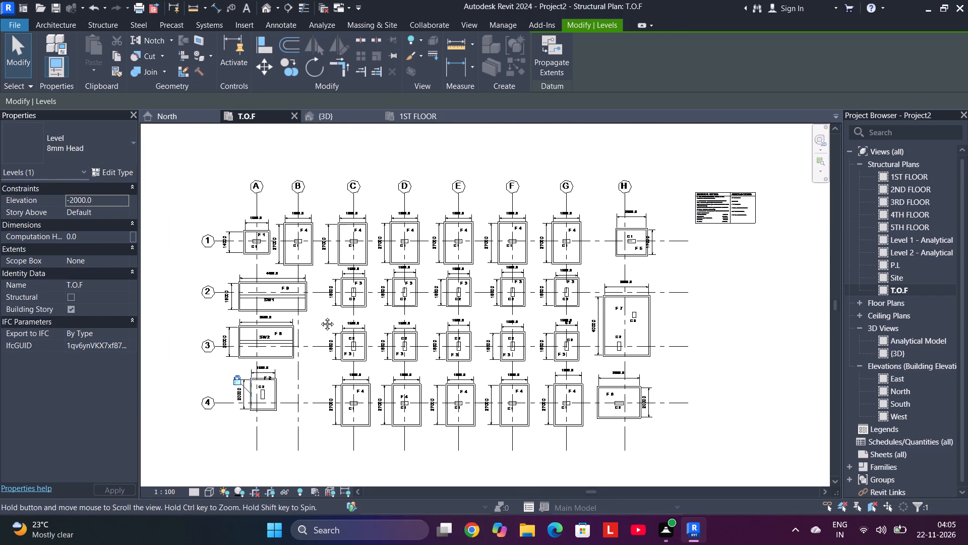
middle_drag(320, 316, 320, 316)
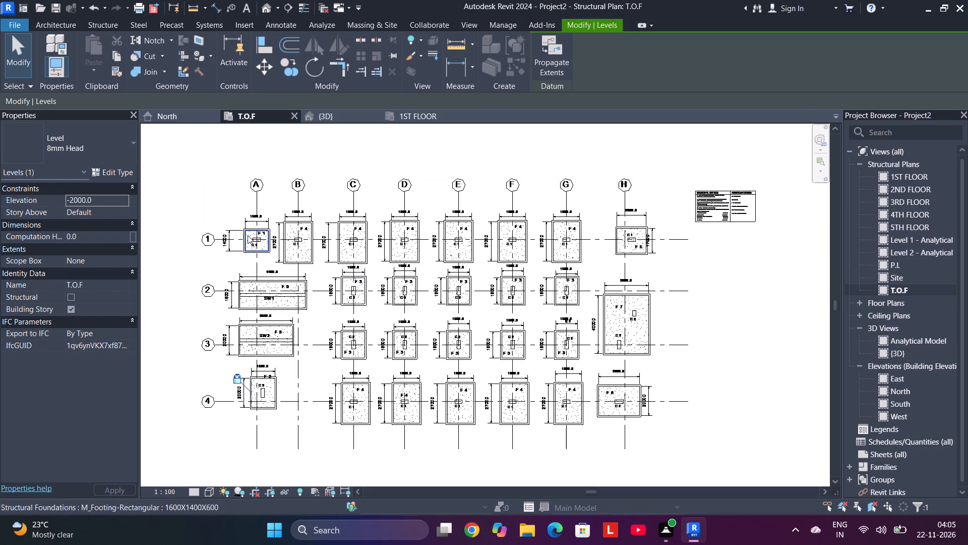
In the T.O.F plan, add a linear dimension across the horizontal length of column C1 in the F1 footing.
scroll(258, 266, up, 10)
scroll(257, 222, up, 4)
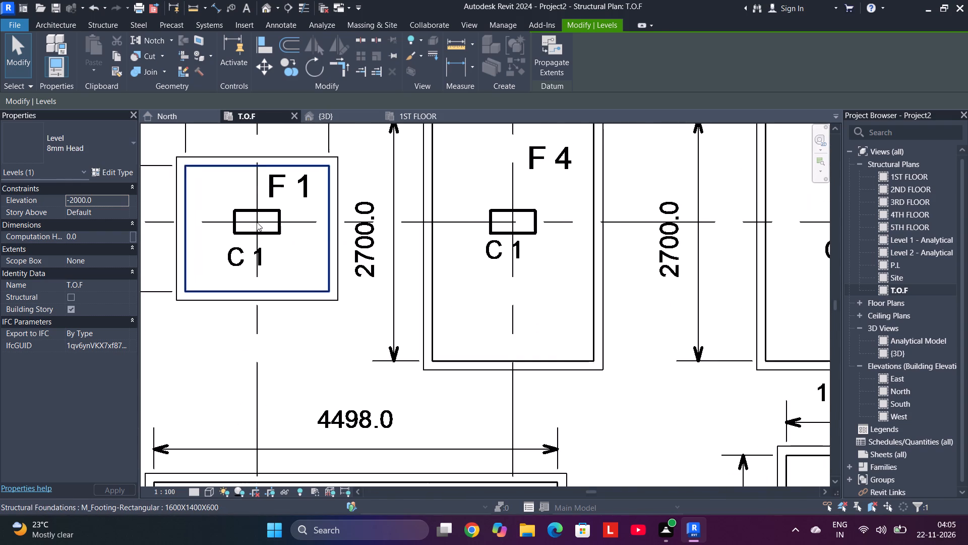
middle_drag(309, 199, 379, 212)
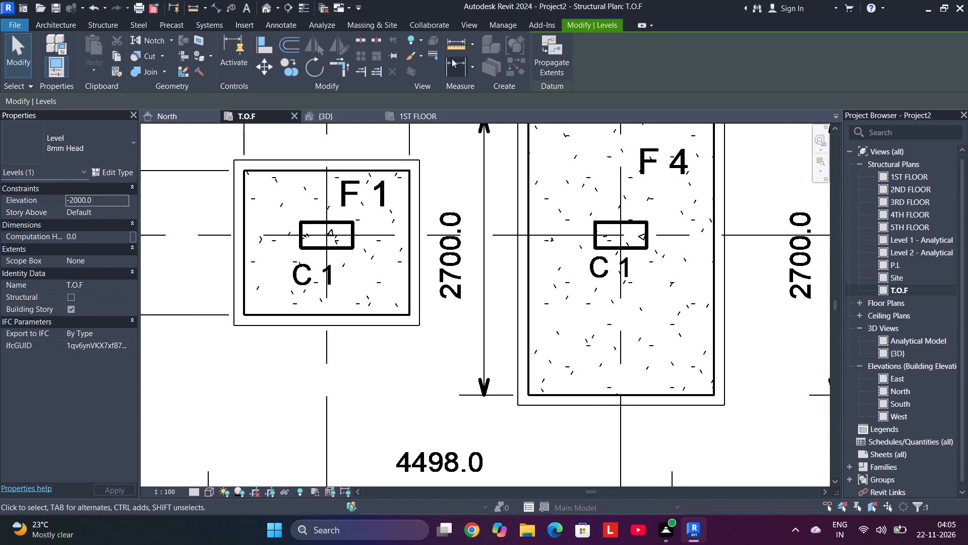
click(452, 62)
scroll(309, 230, up, 4)
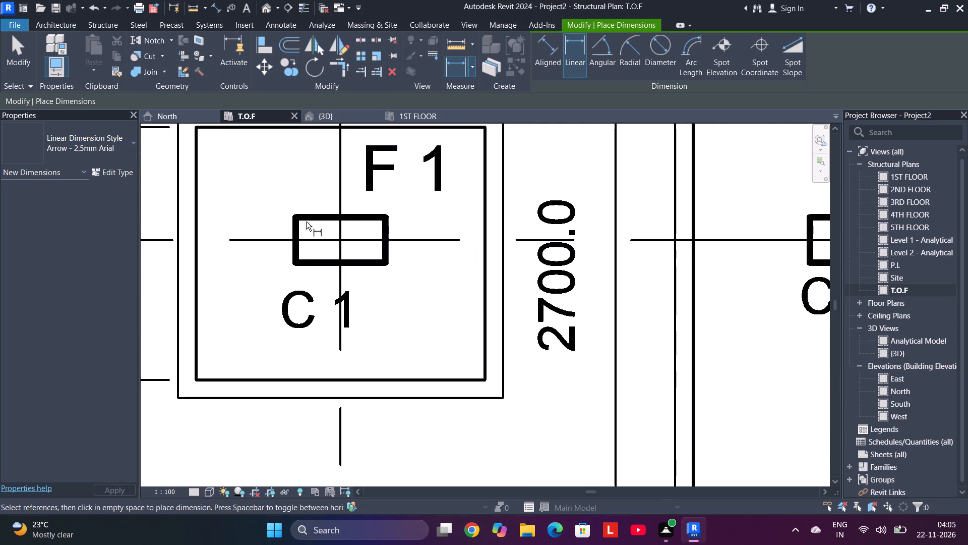
click(297, 219)
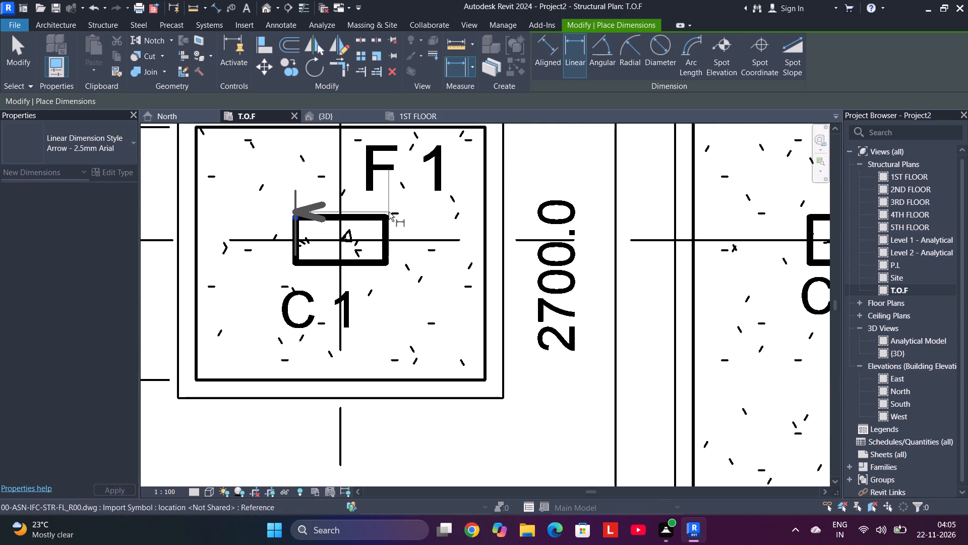
click(387, 216)
middle_drag(385, 175, 384, 286)
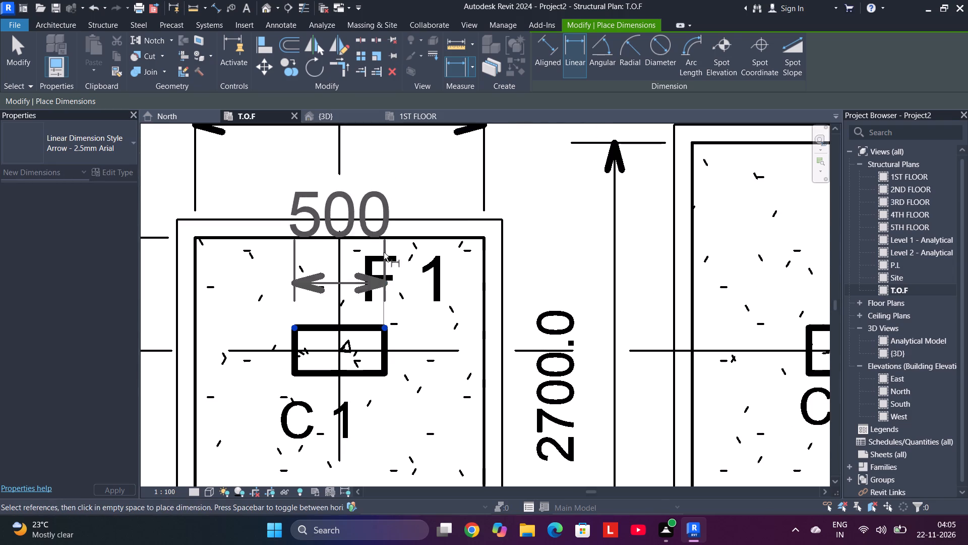
click(378, 167)
Add a vertical linear dimension to the short side of column C1, placed beside the F1 footing.
scroll(381, 172, down, 4)
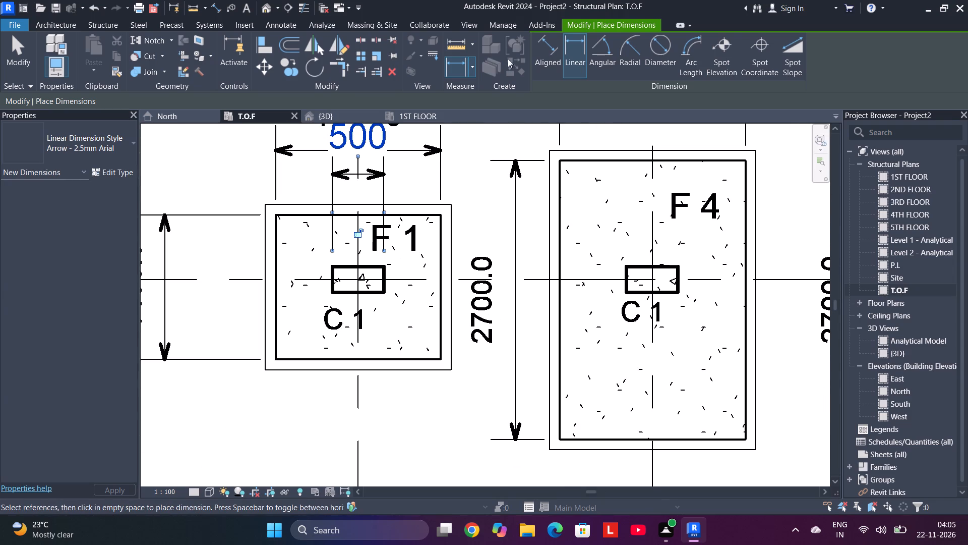
scroll(339, 292, up, 4)
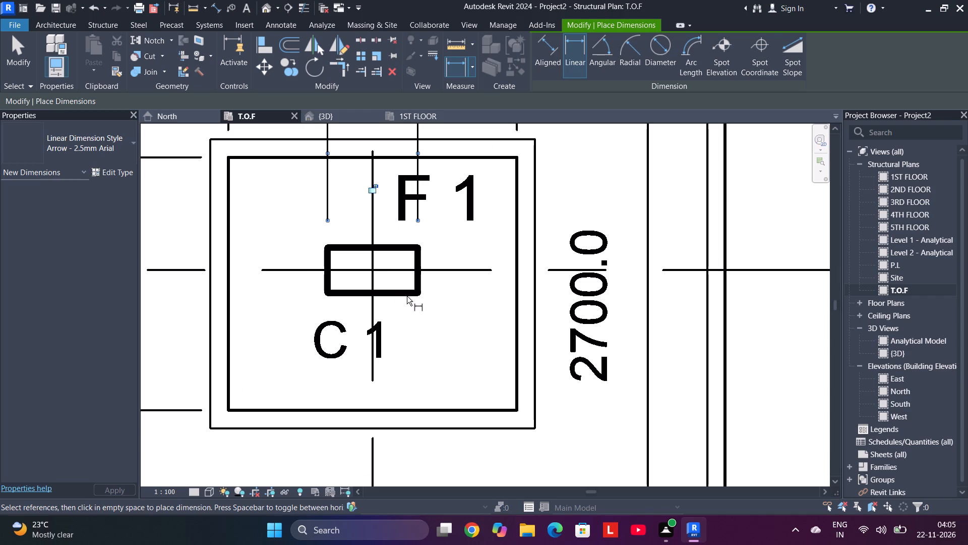
click(416, 291)
click(418, 247)
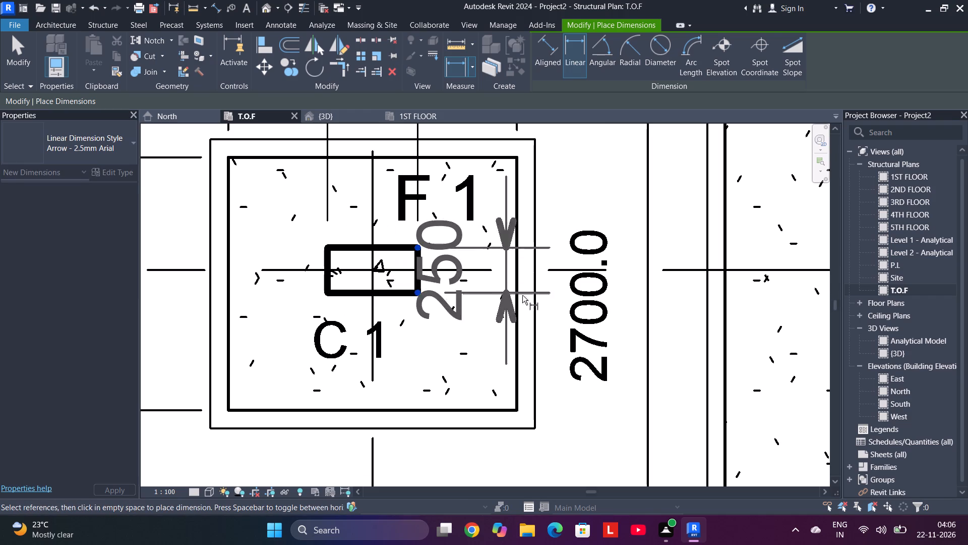
click(558, 295)
Add linear dimensions to the horizontal width and vertical length of column C2 in the first F3 footing on grid 2.
scroll(560, 293, down, 1)
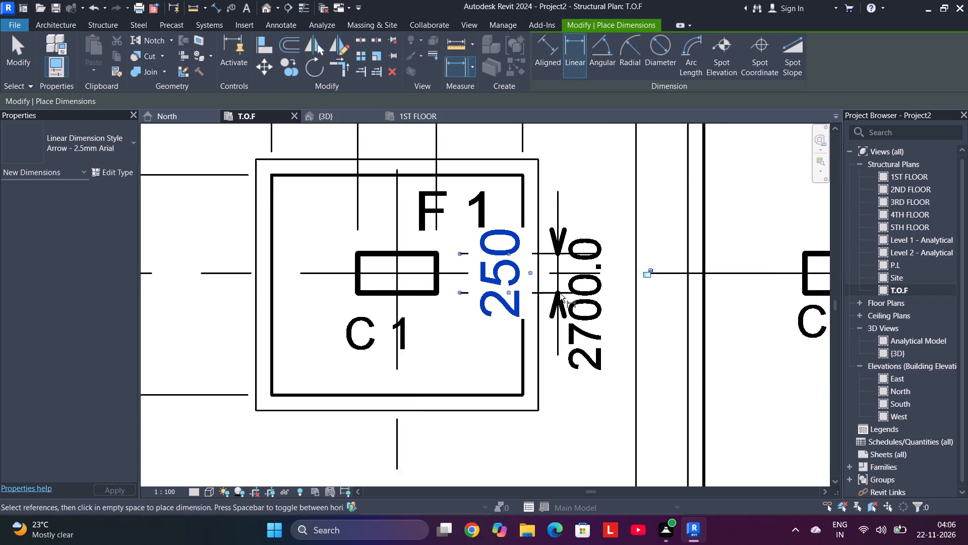
scroll(560, 293, down, 7)
middle_drag(560, 293, 303, 268)
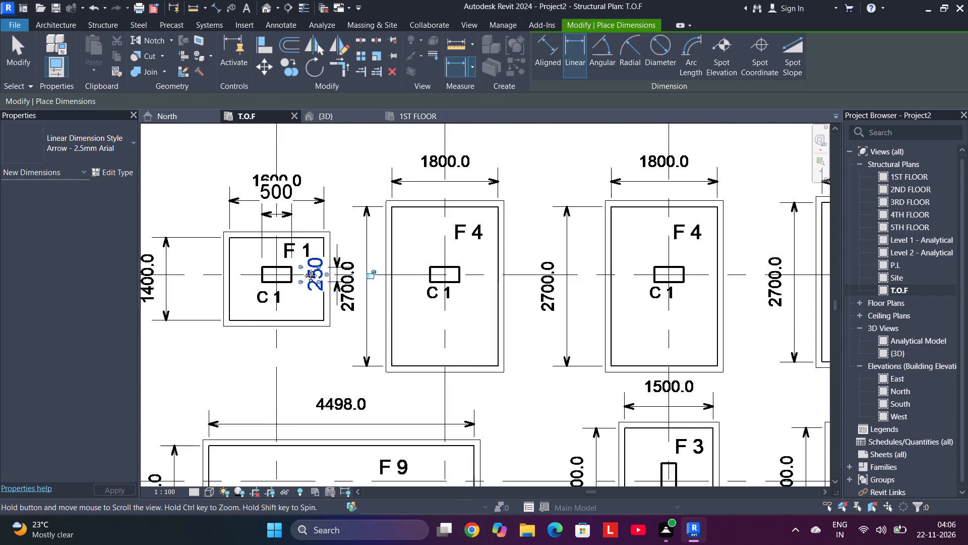
middle_drag(303, 268, 286, 263)
scroll(626, 310, down, 3)
middle_drag(632, 325, 341, 231)
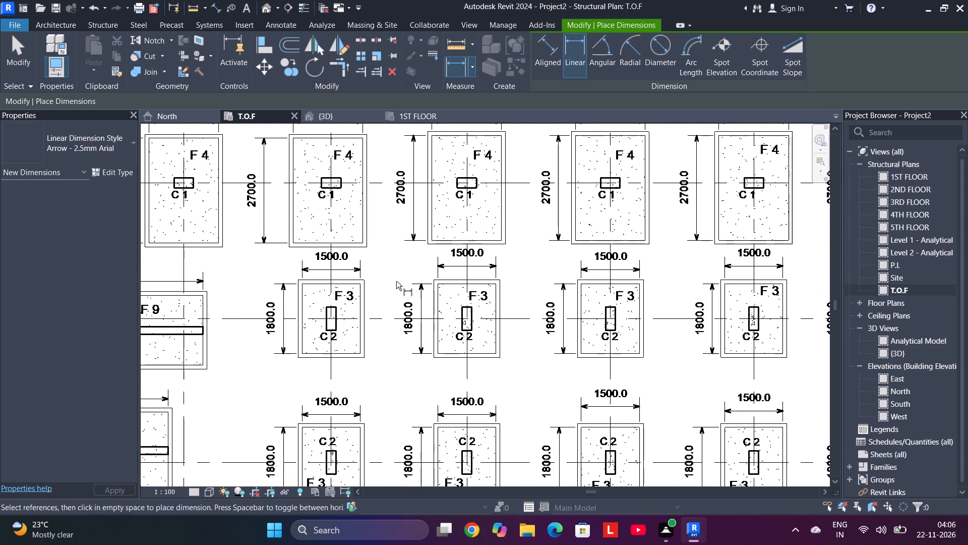
scroll(345, 320, up, 9)
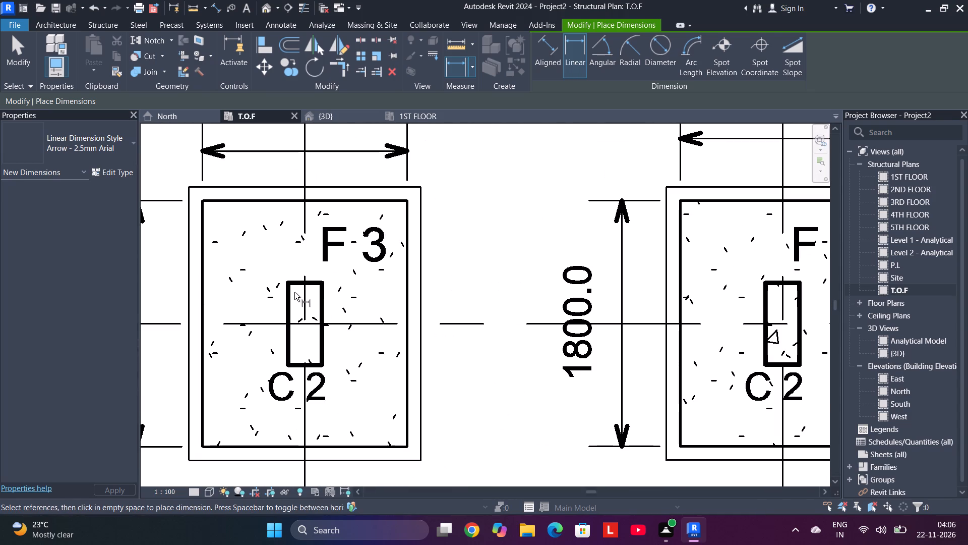
click(287, 285)
click(319, 284)
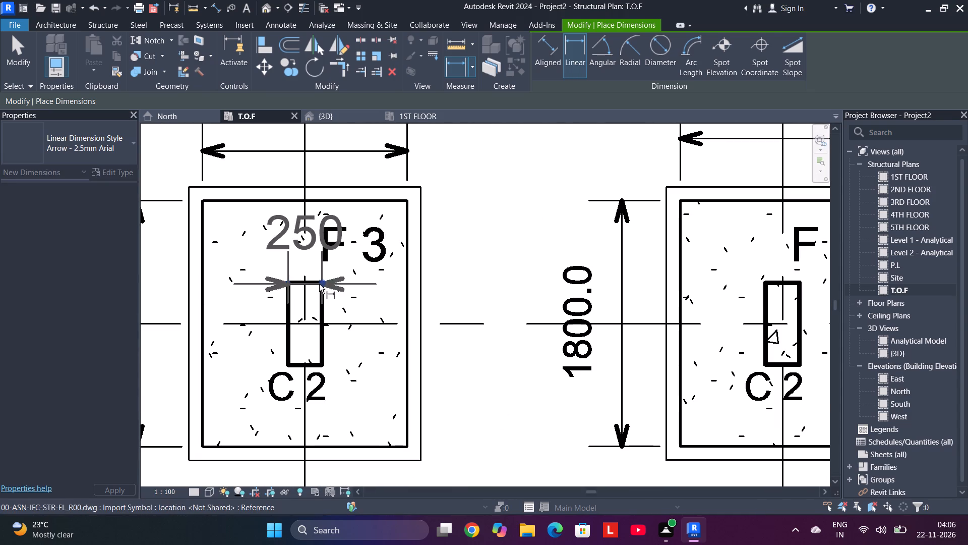
click(317, 182)
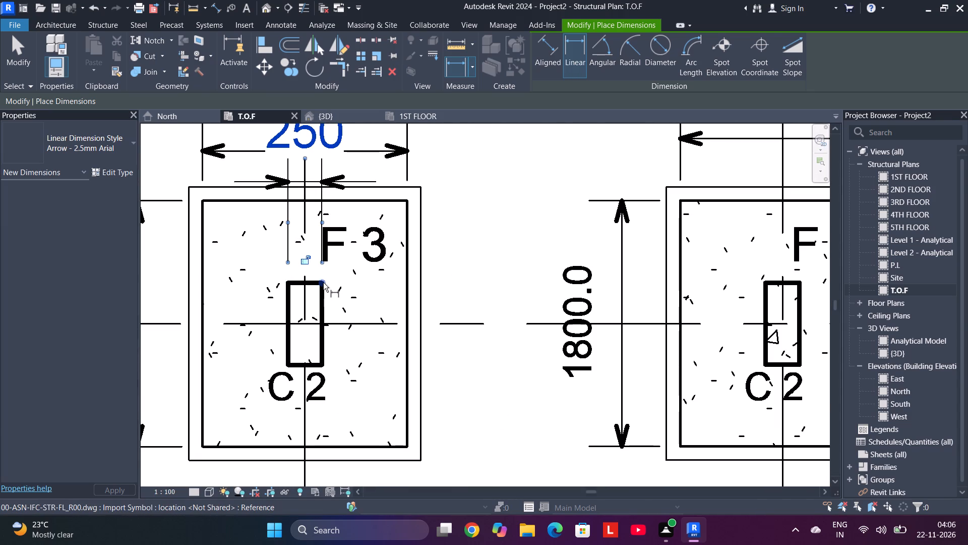
click(323, 282)
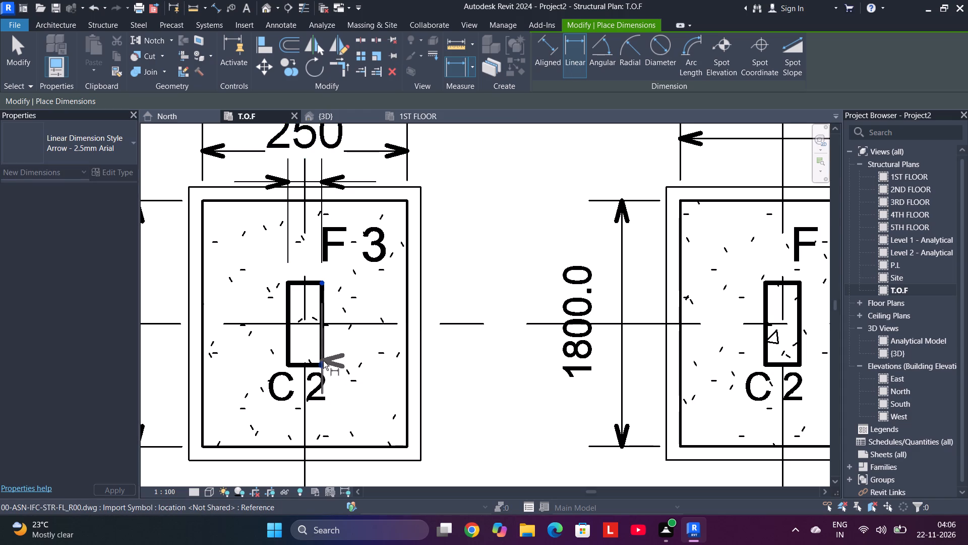
click(323, 362)
click(475, 311)
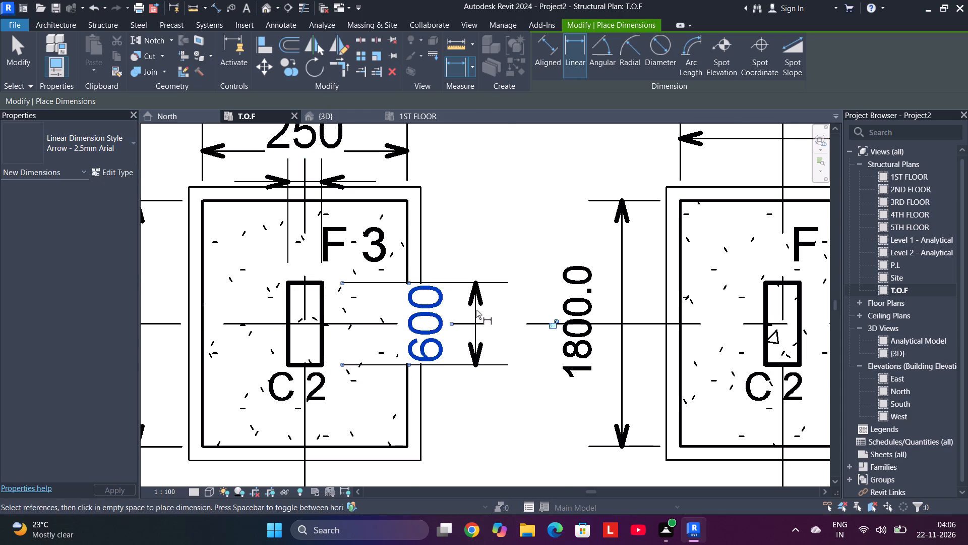
Add linear dimensions to the horizontal width and vertical length of column C3 in the F7 footing.
scroll(476, 310, down, 10)
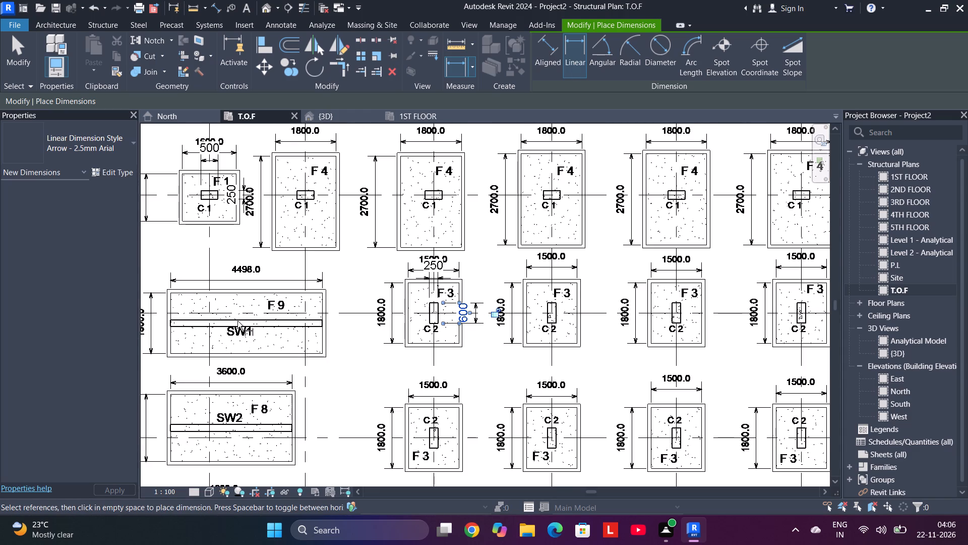
middle_drag(236, 322, 262, 258)
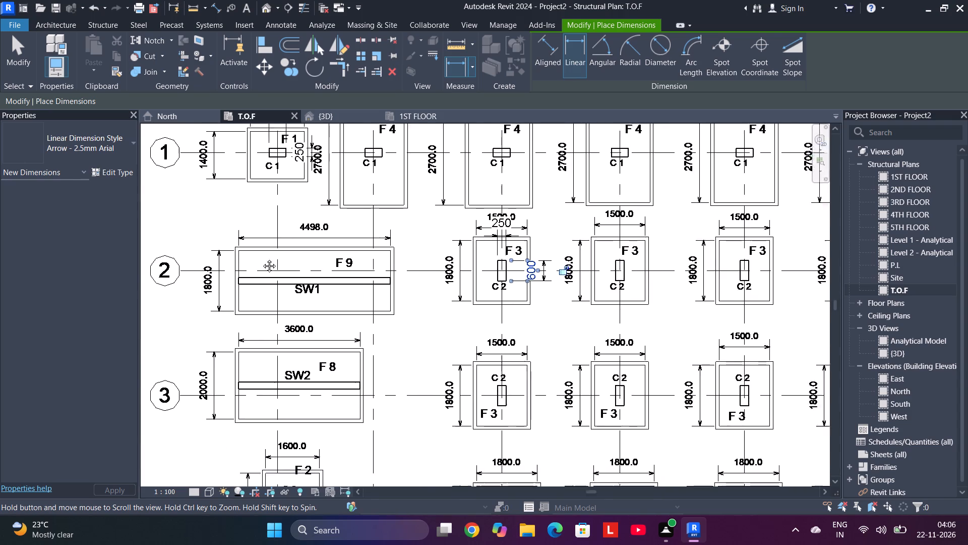
middle_drag(262, 258, 234, 229)
middle_drag(326, 386, 311, 347)
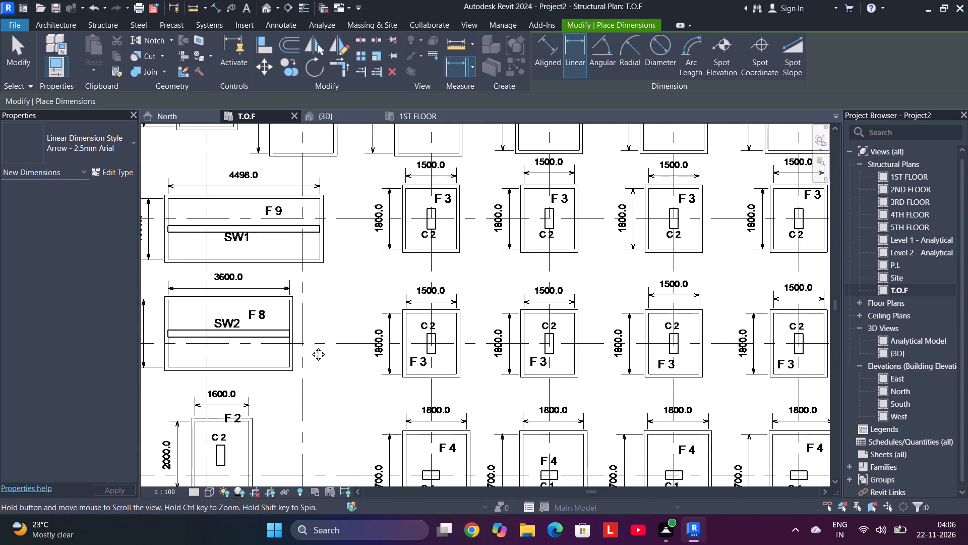
middle_drag(311, 347, 304, 279)
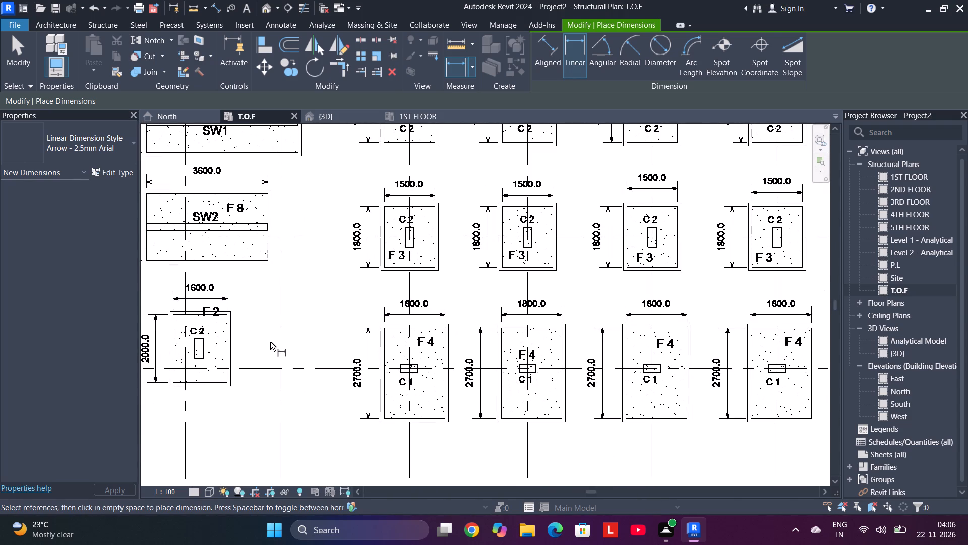
middle_drag(270, 342, 125, 335)
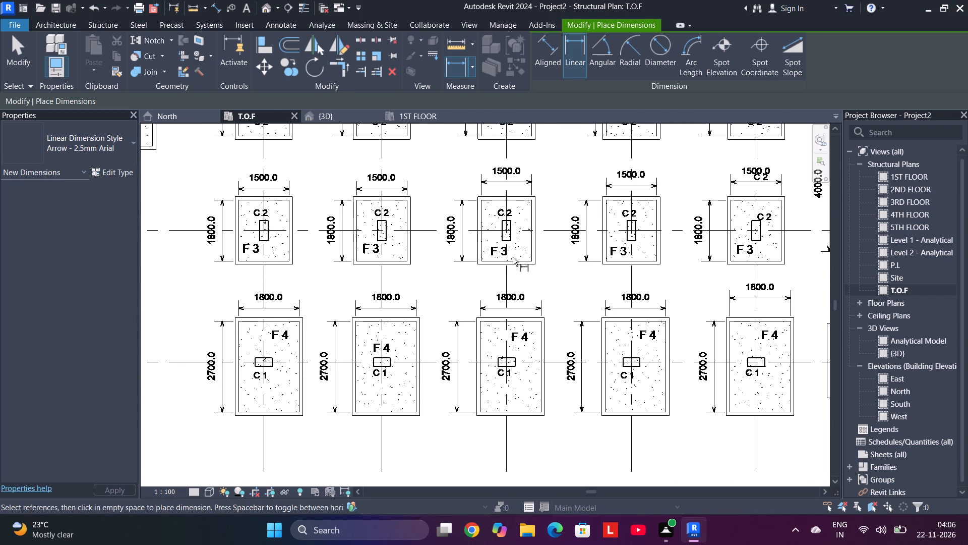
middle_drag(617, 276, 332, 344)
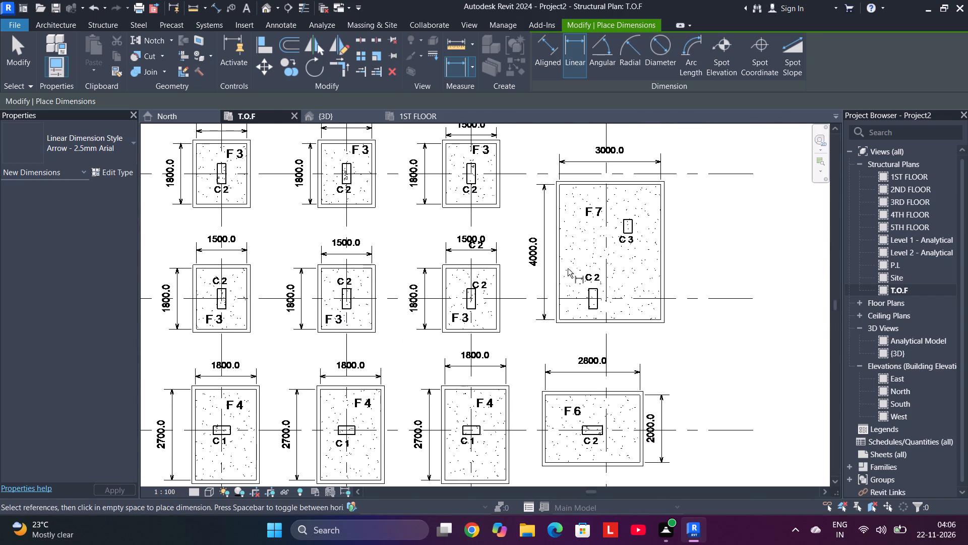
scroll(594, 263, up, 2)
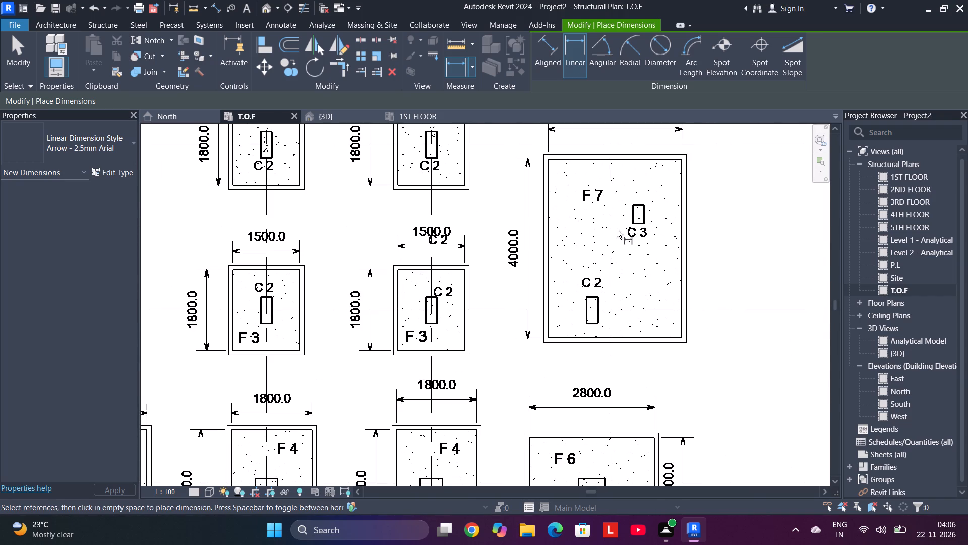
scroll(639, 217, up, 8)
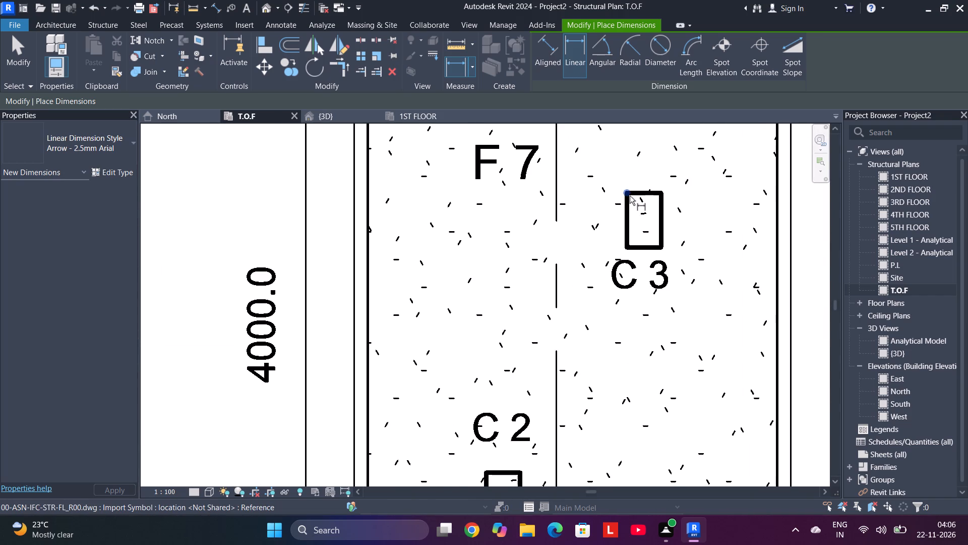
click(630, 196)
click(659, 191)
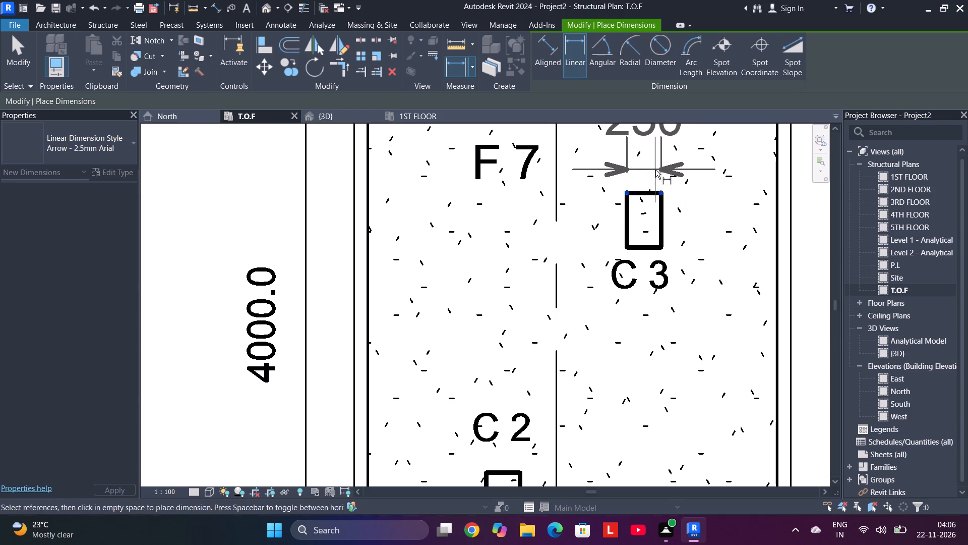
click(655, 170)
click(662, 193)
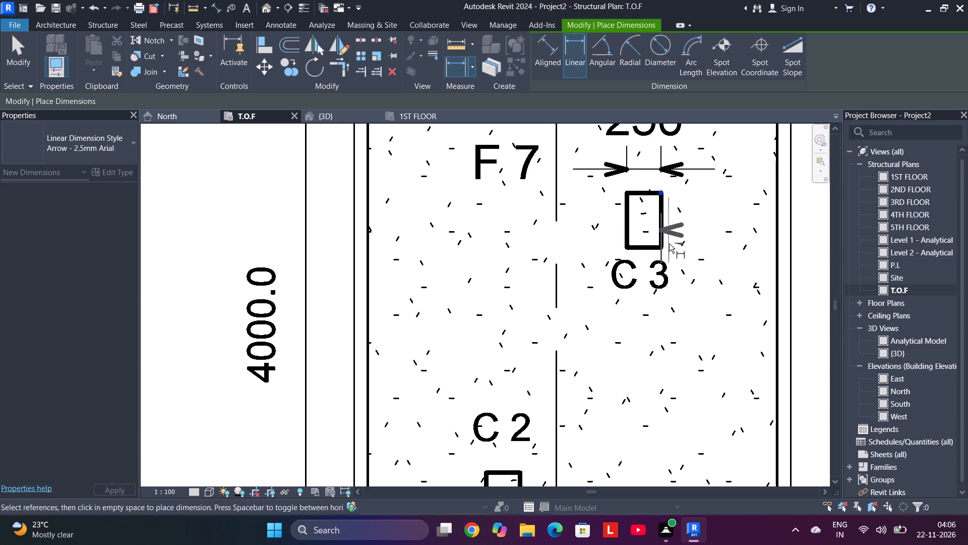
click(661, 247)
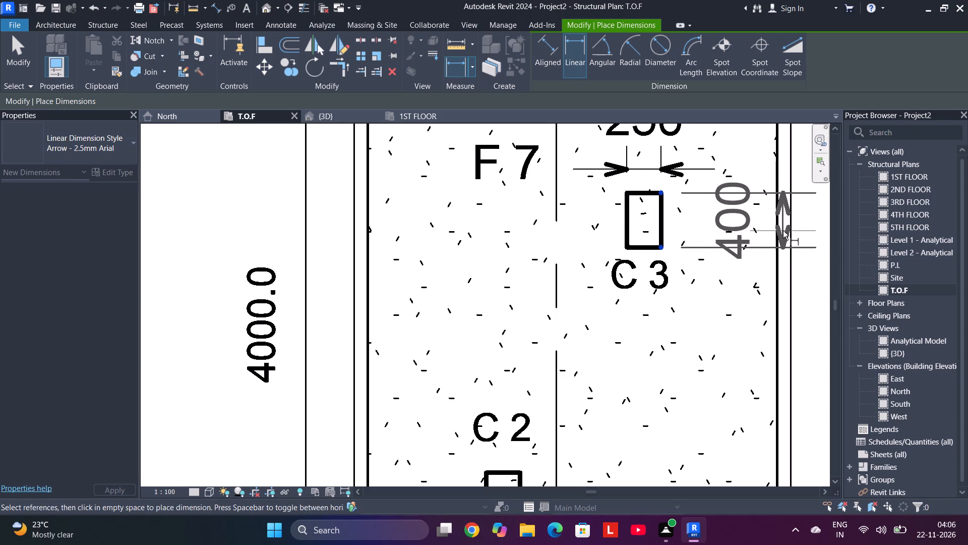
click(766, 230)
Return to the F1 footing at grid 1 and start the Structural Column tool.
scroll(766, 230, down, 11)
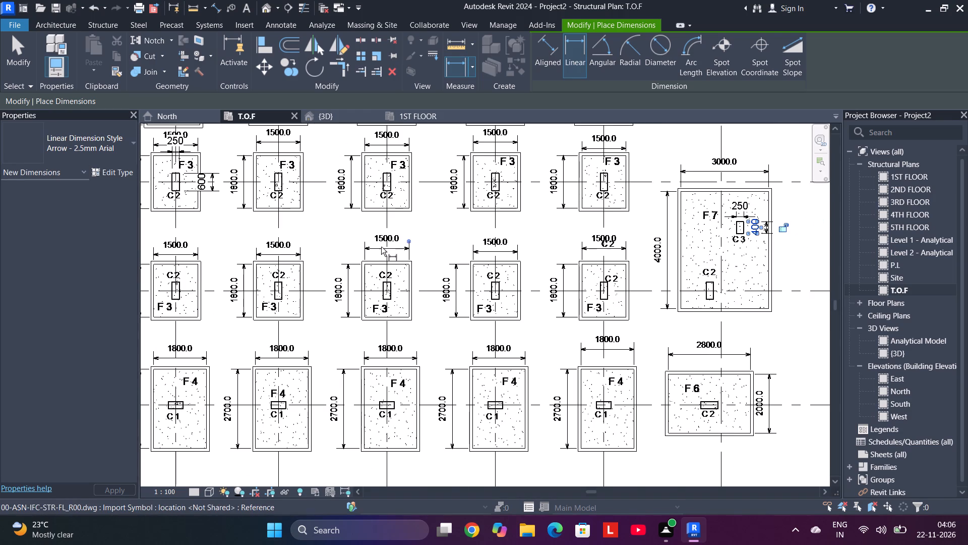
middle_drag(381, 247, 583, 251)
middle_drag(275, 236, 388, 337)
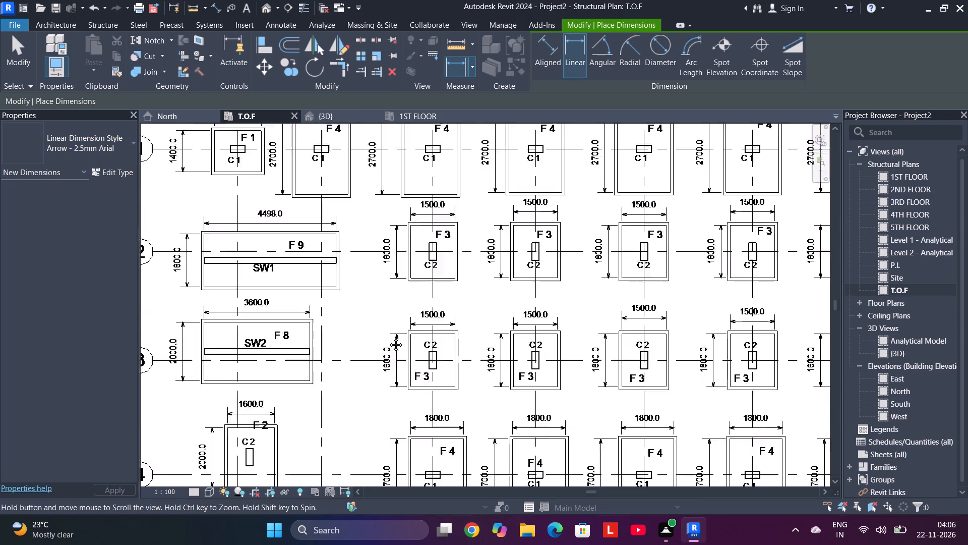
middle_drag(388, 337, 389, 335)
scroll(289, 176, up, 2)
middle_drag(289, 176, 305, 250)
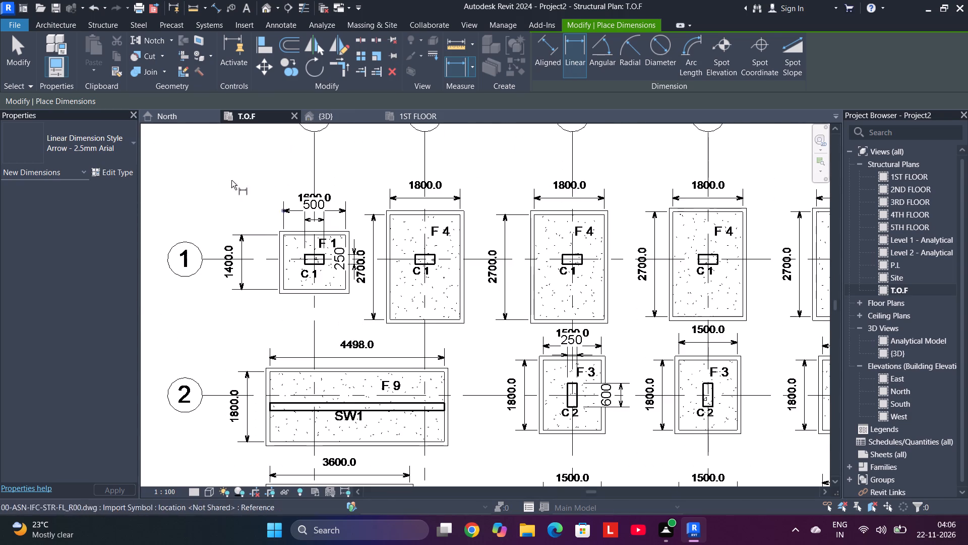
click(109, 28)
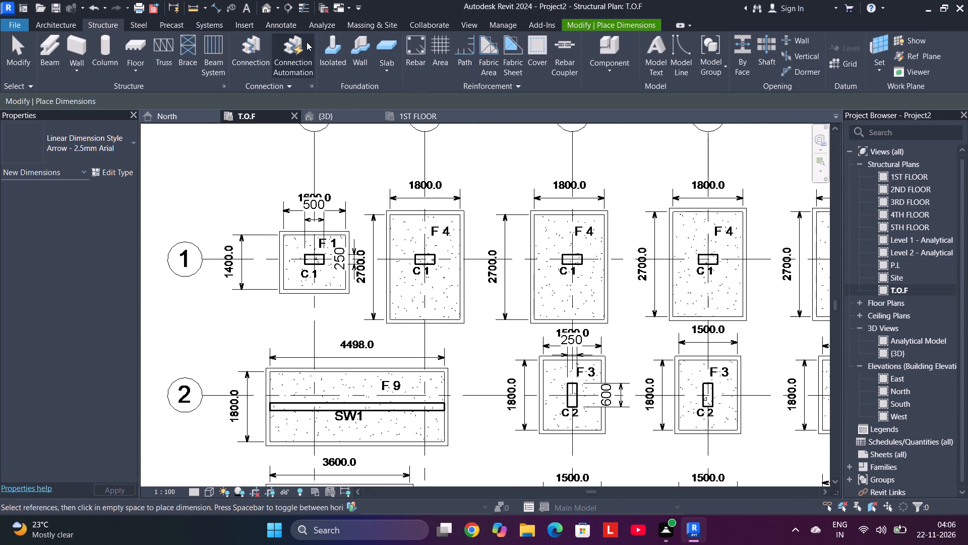
click(110, 44)
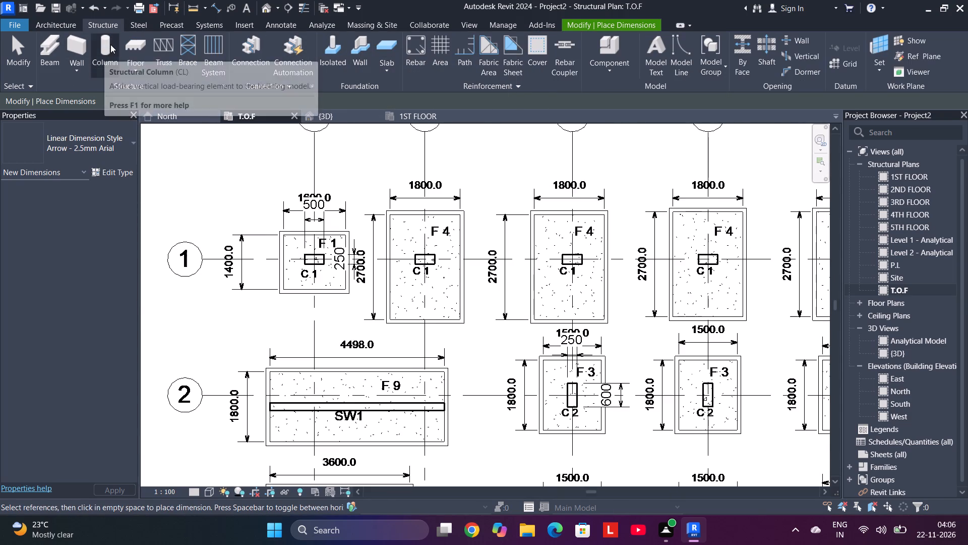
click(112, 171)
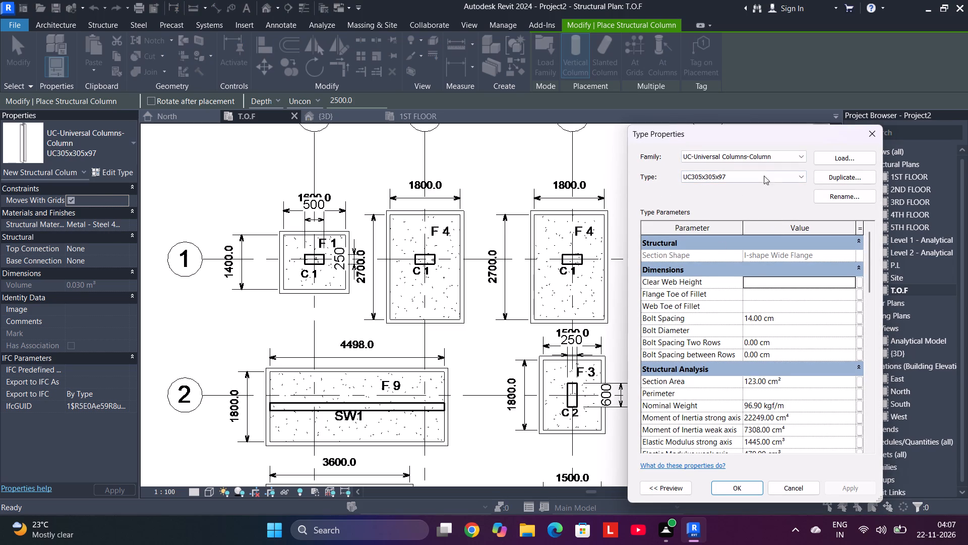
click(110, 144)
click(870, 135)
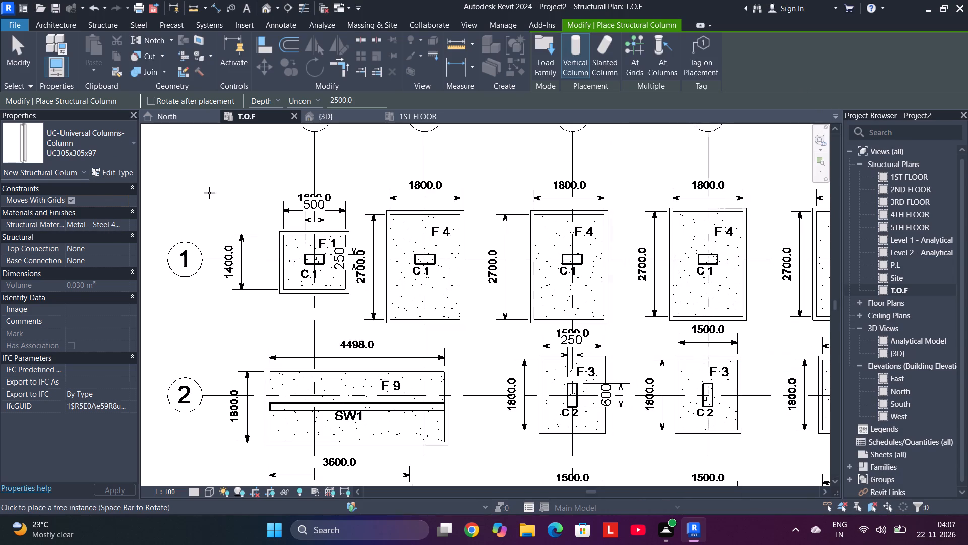
Select the M_Concrete-Rectangular-Column 300 x 450mm type and duplicate it under the name 500X250 for column C1.
click(91, 157)
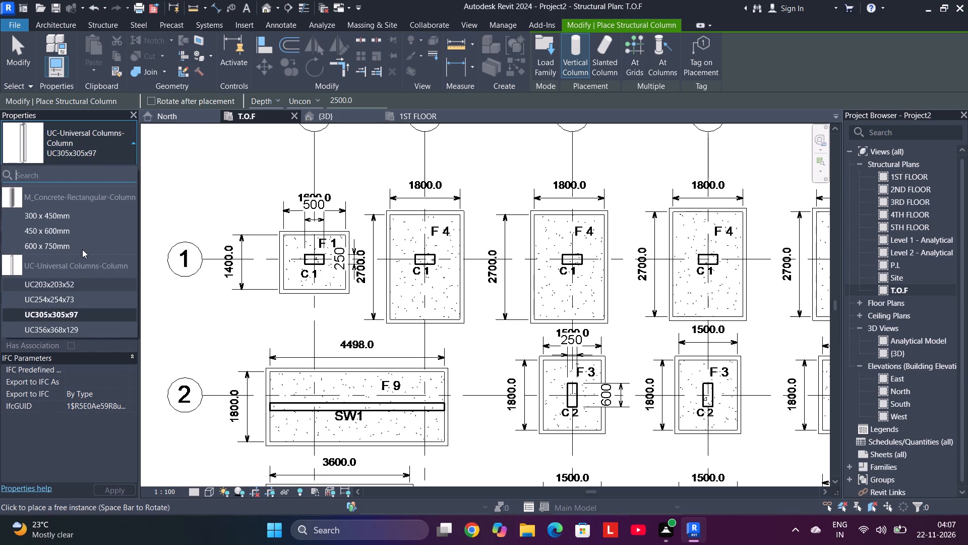
click(84, 214)
click(115, 177)
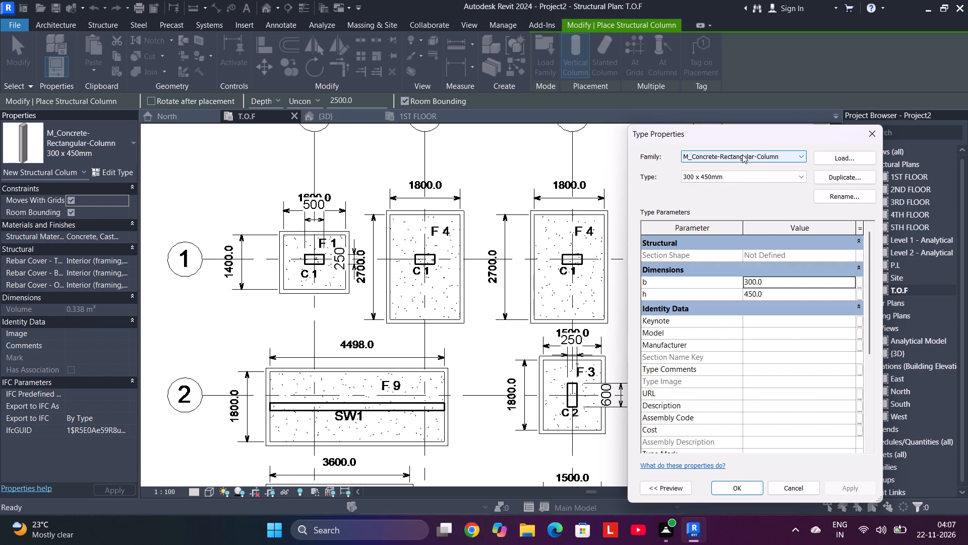
click(763, 177)
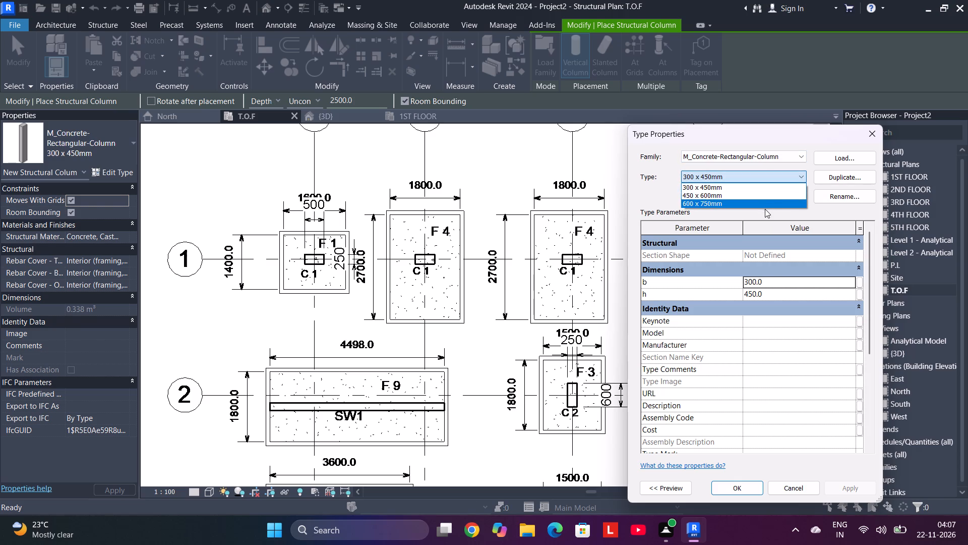
click(849, 174)
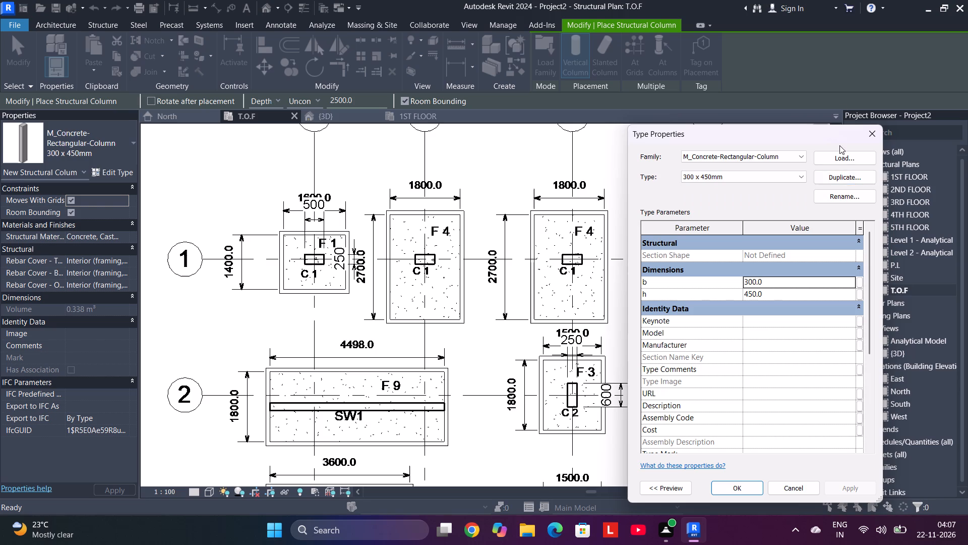
click(844, 177)
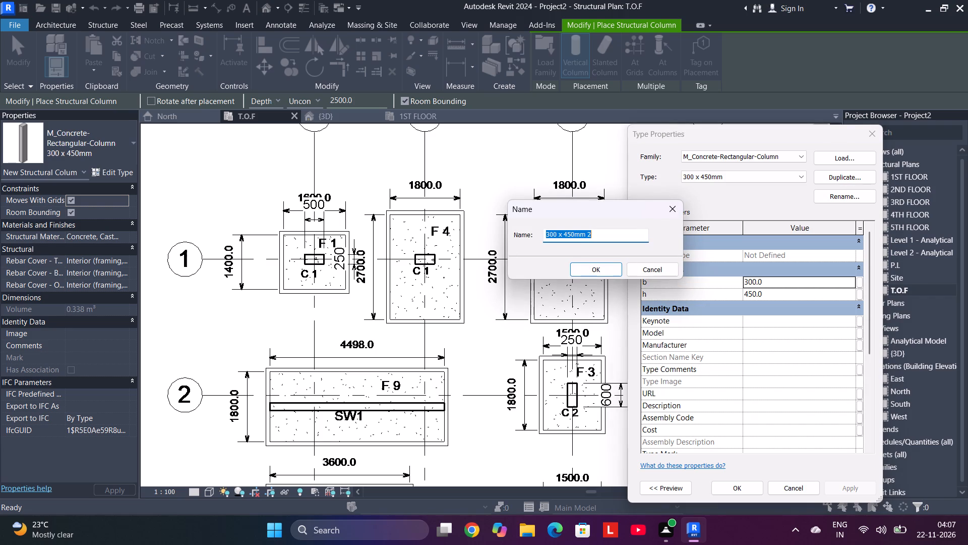
text(1400)
key(x)
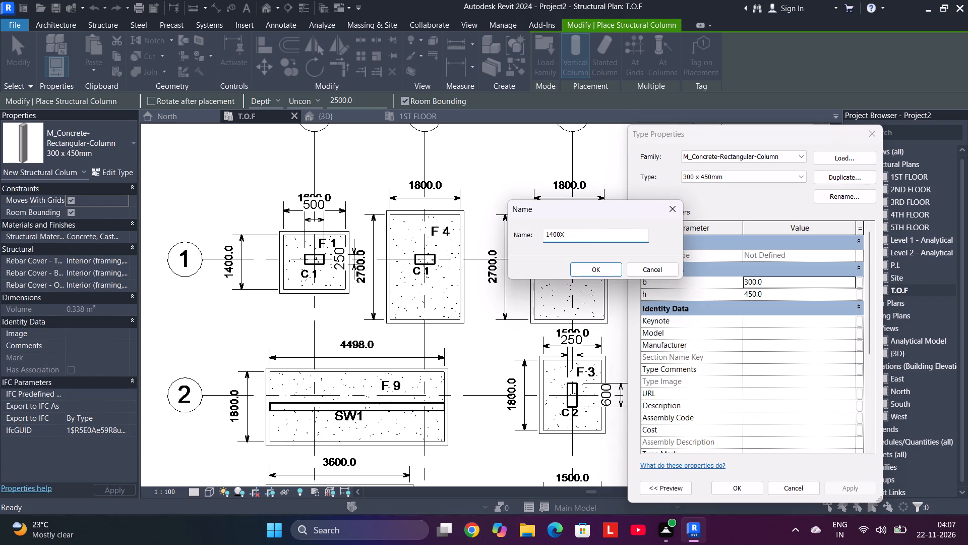
key(BackSpace)
key(BackSpace)
key(BackSpace)
key(BackSpace)
key(BackSpace)
key(BackSpace)
key(BackSpace)
key(BackSpace)
key(BackSpace)
key(BackSpace)
key(BackSpace)
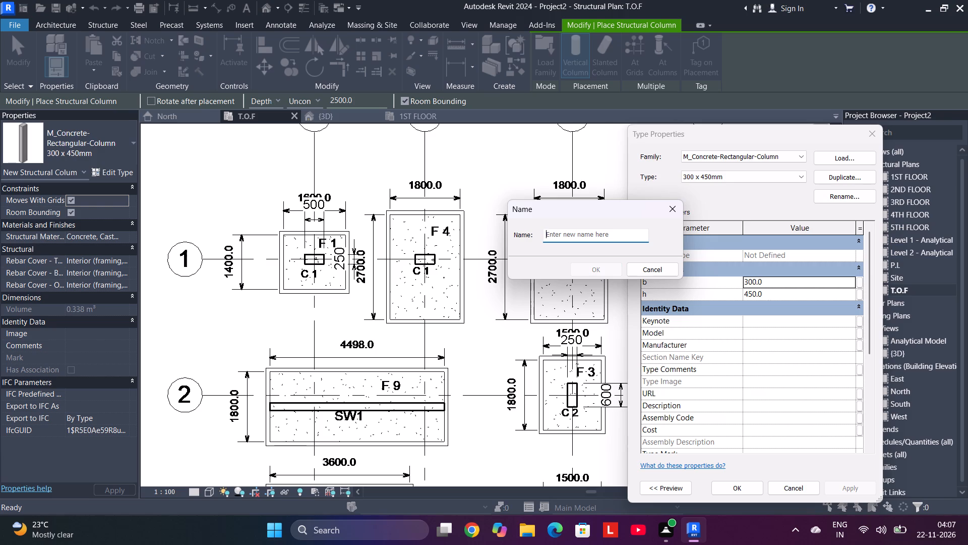
text(500)
text(X2)
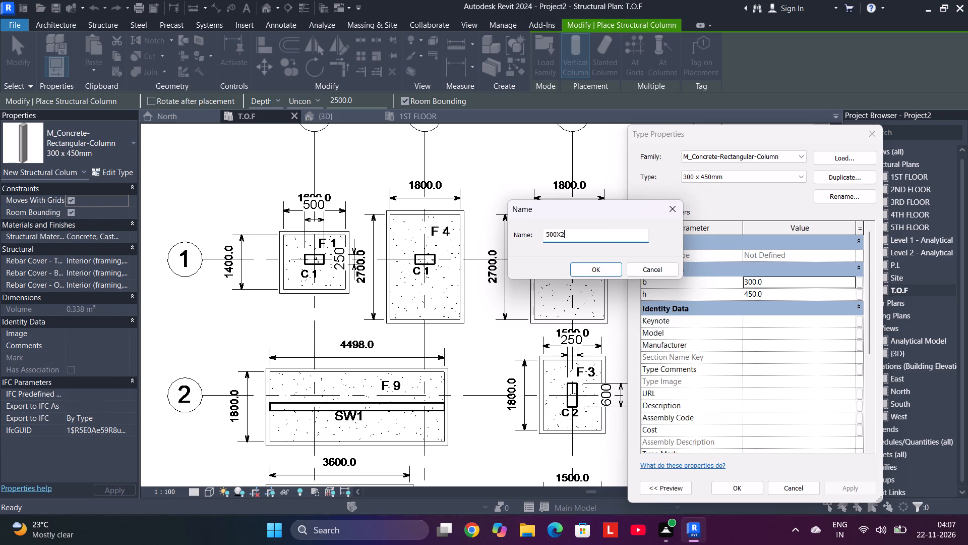
text(50)
key(Return)
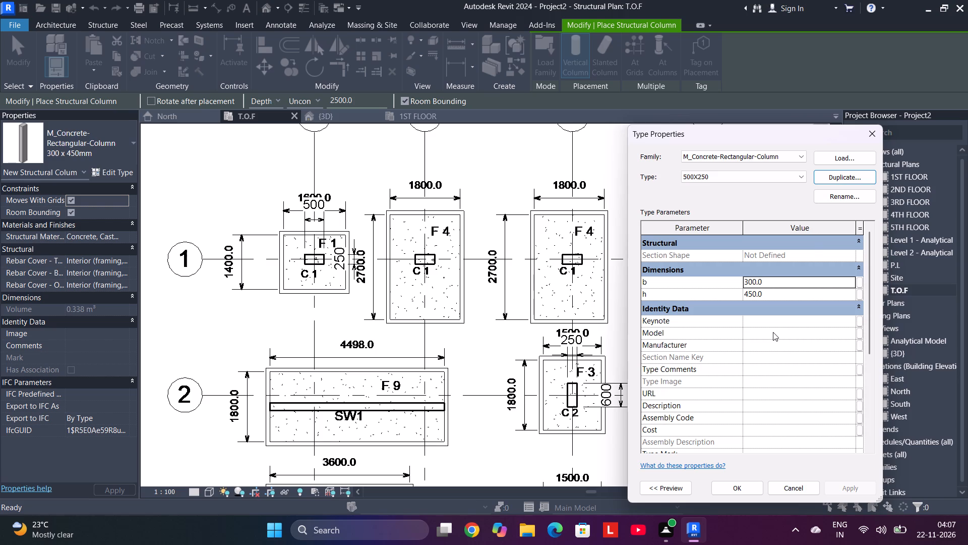
Set the 500X250 column type's dimensions to b = 500 and h = 250 and apply them.
click(772, 279)
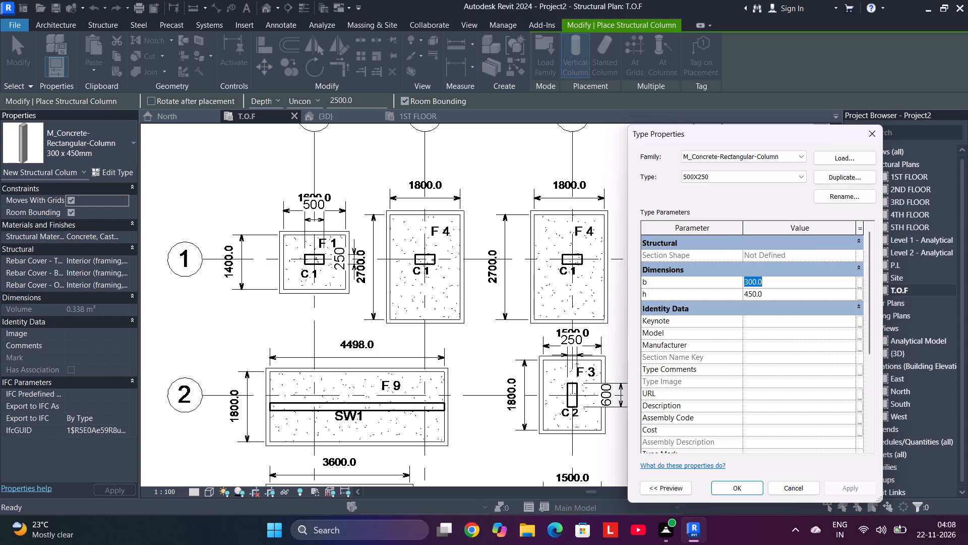
key(5)
text(00)
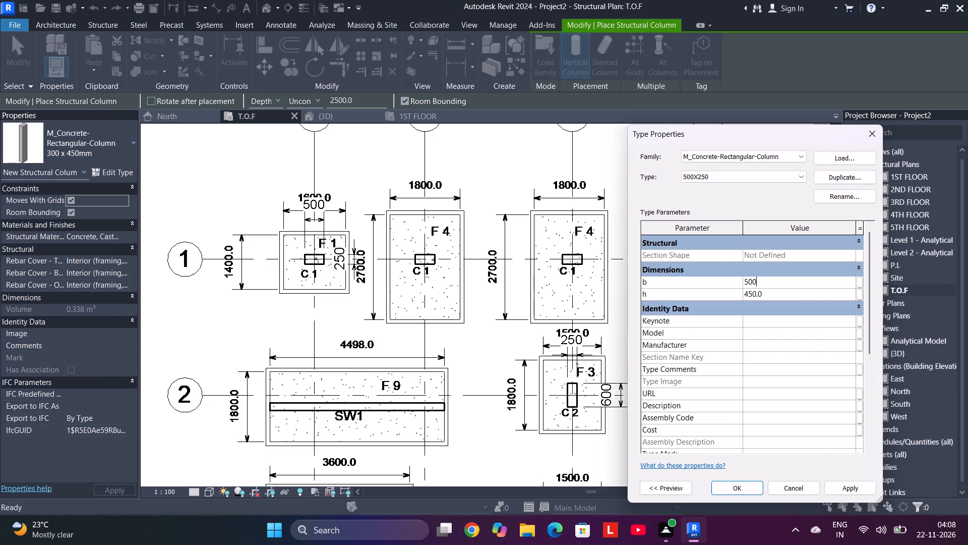
click(775, 291)
text(250)
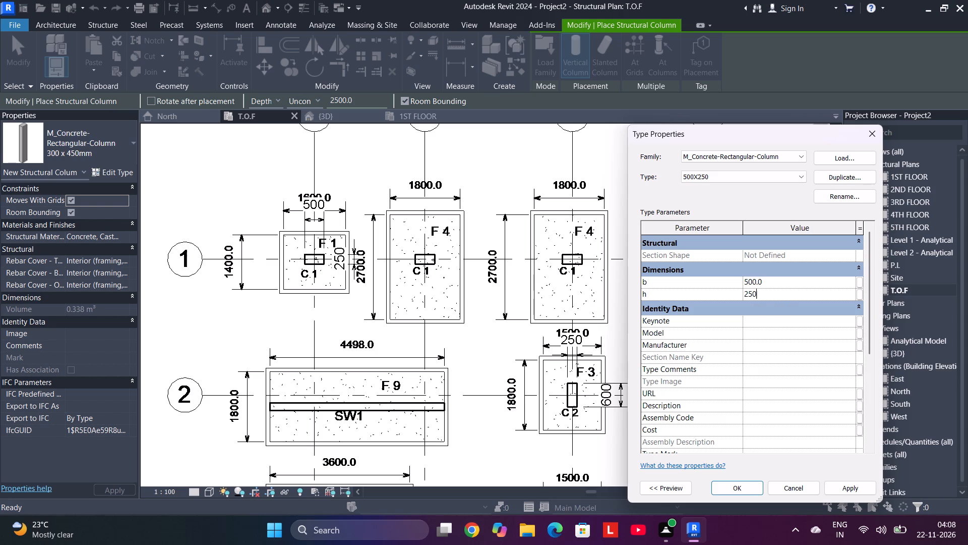
key(Return)
key(Return)
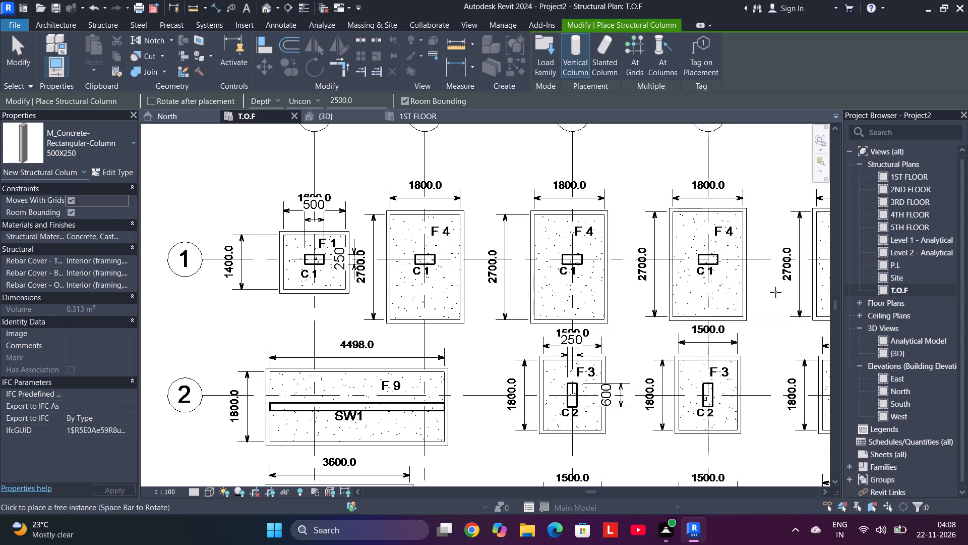
Duplicate the 500X250 concrete column type under the name 600X250 for column C2.
scroll(636, 288, down, 6)
middle_drag(646, 298, 480, 274)
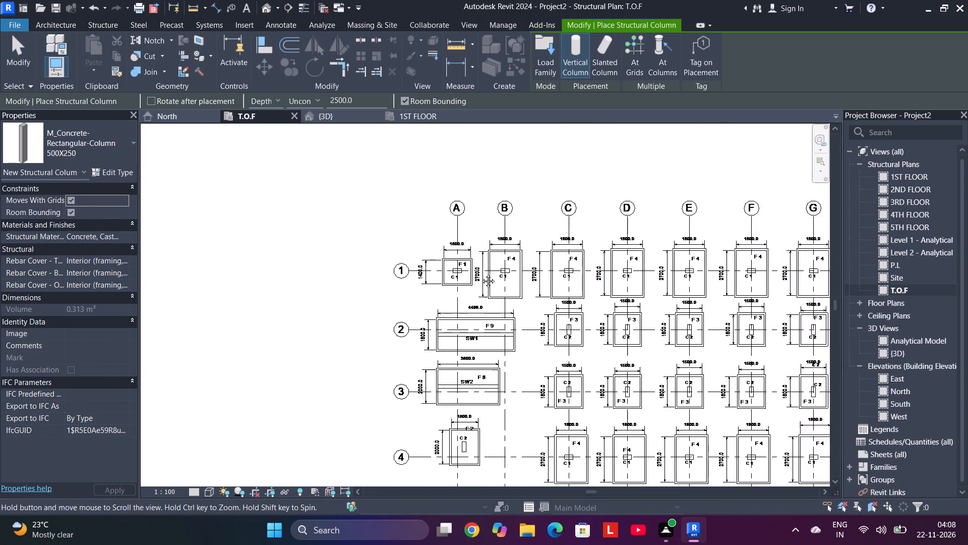
middle_drag(480, 274, 480, 273)
scroll(487, 302, up, 5)
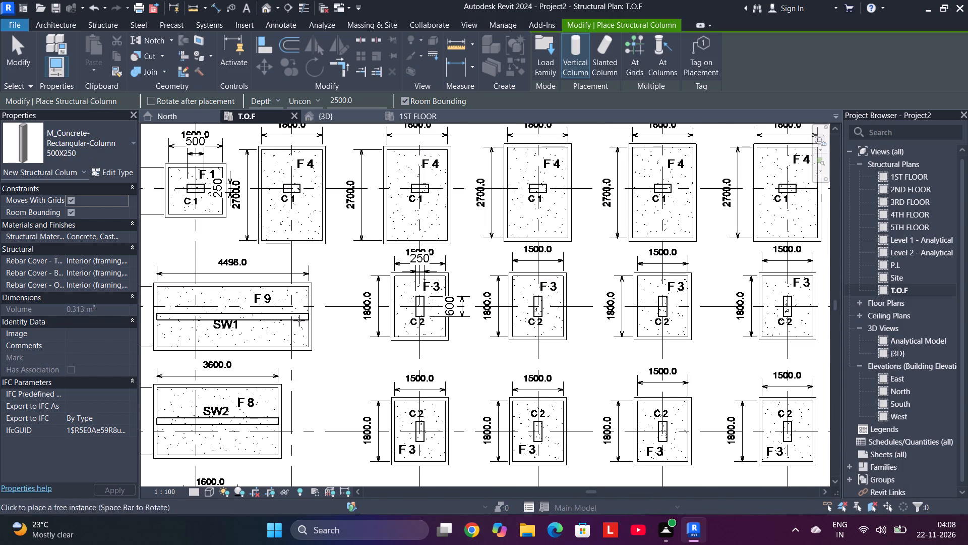
click(115, 172)
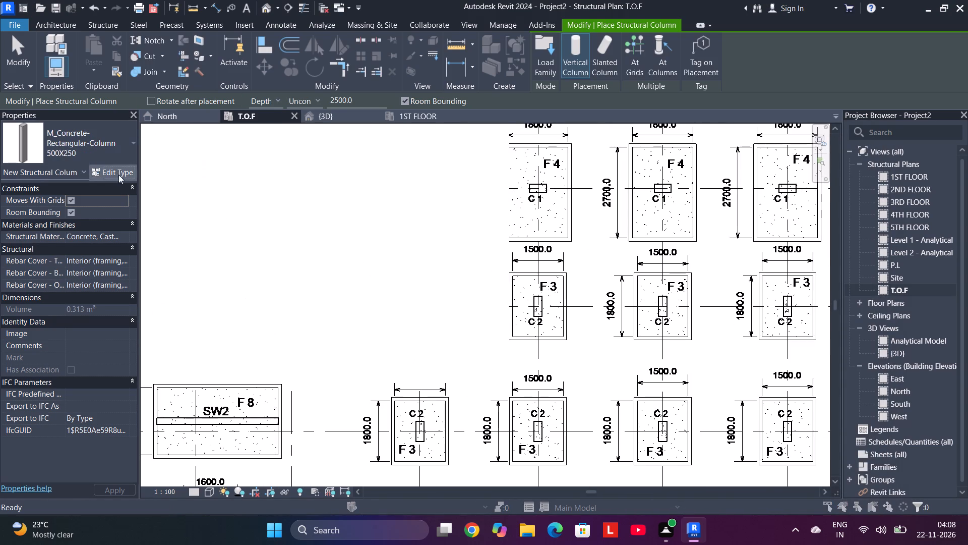
click(838, 175)
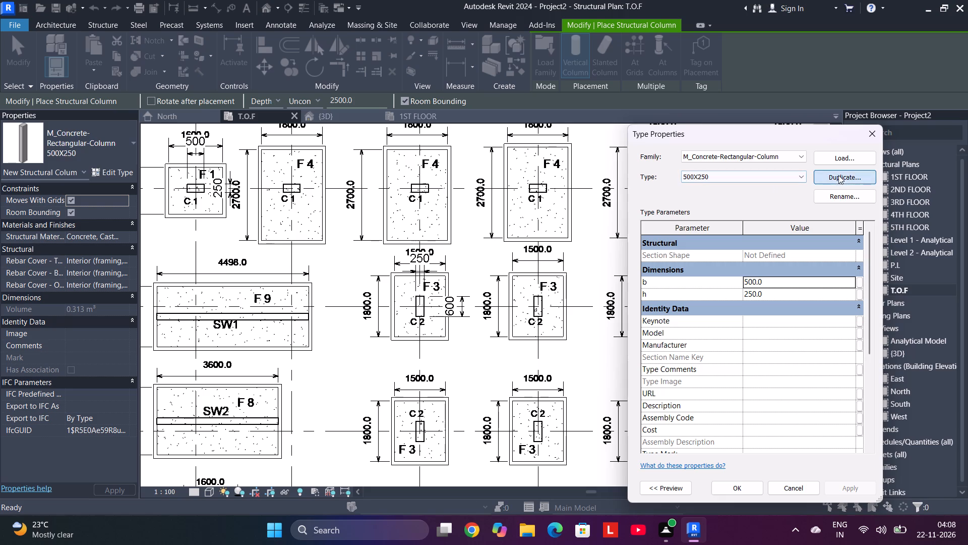
key(BackSpace)
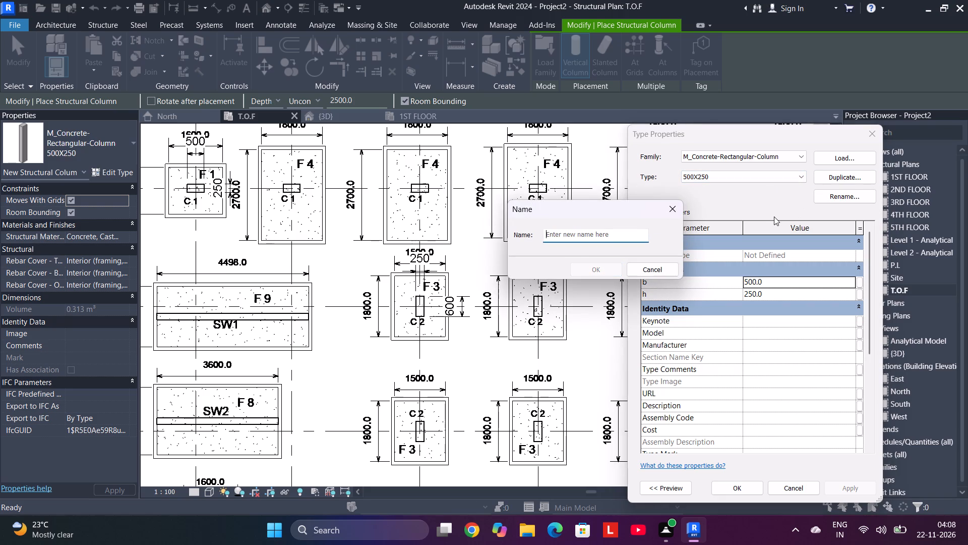
text(600)
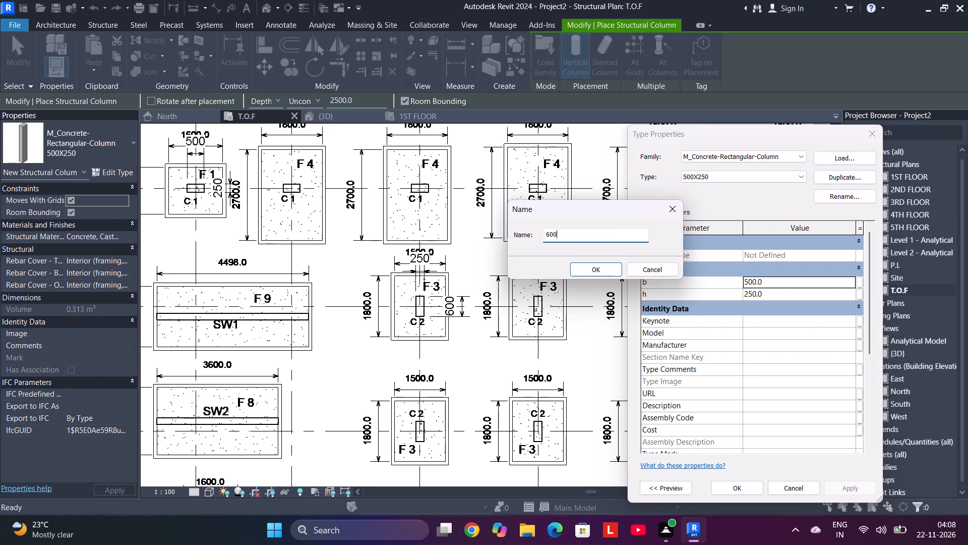
key(x)
text(250)
key(Return)
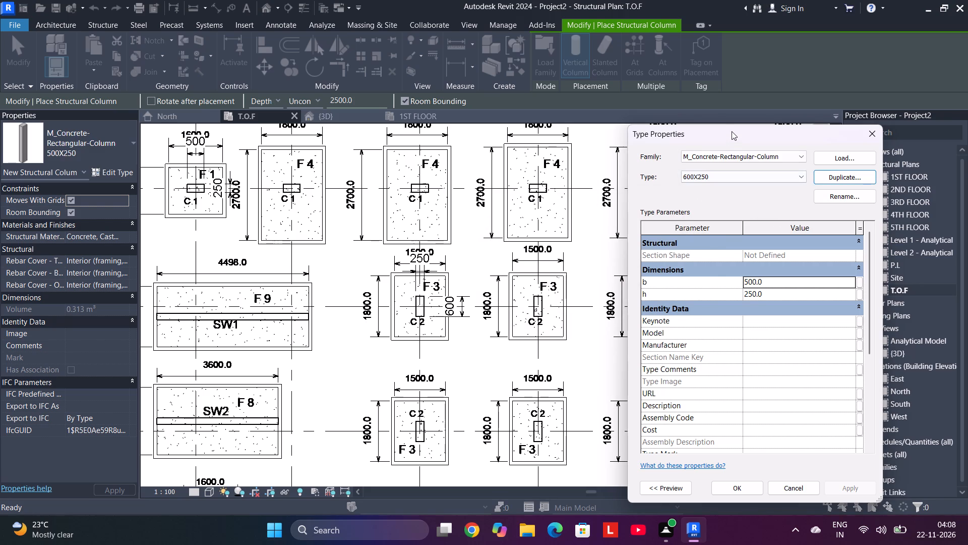
Set dimension b of the 600X250 column type to 600 and apply it.
drag(732, 131, 575, 84)
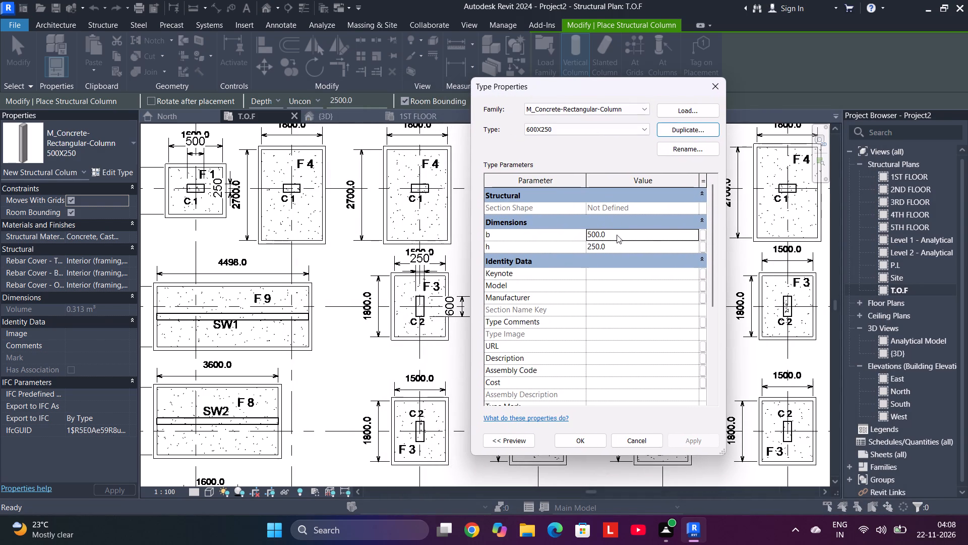
click(614, 233)
text(600)
key(Return)
key(Return)
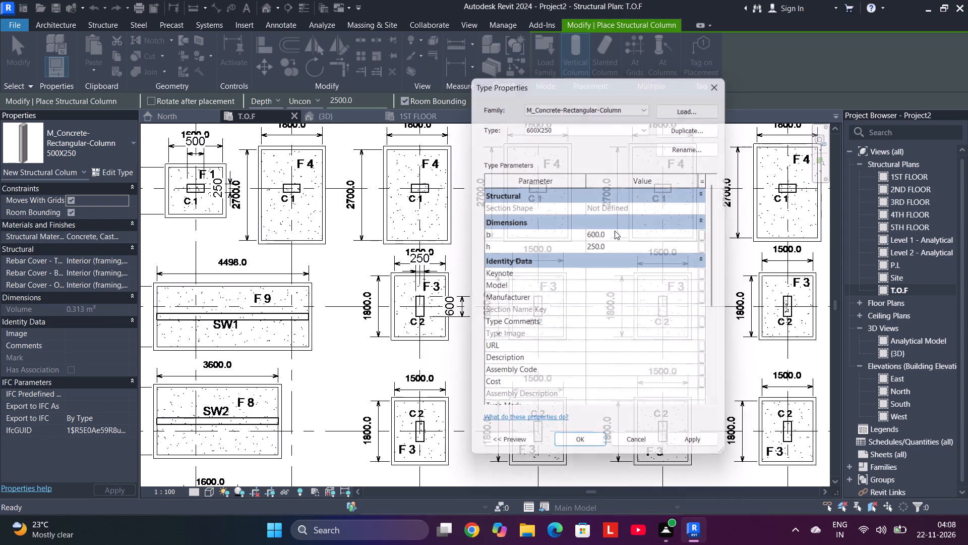
Duplicate the 600X250 concrete rectangular column type under the name 400X250 for column C3.
scroll(629, 269, down, 8)
middle_drag(639, 283, 533, 275)
scroll(703, 307, up, 6)
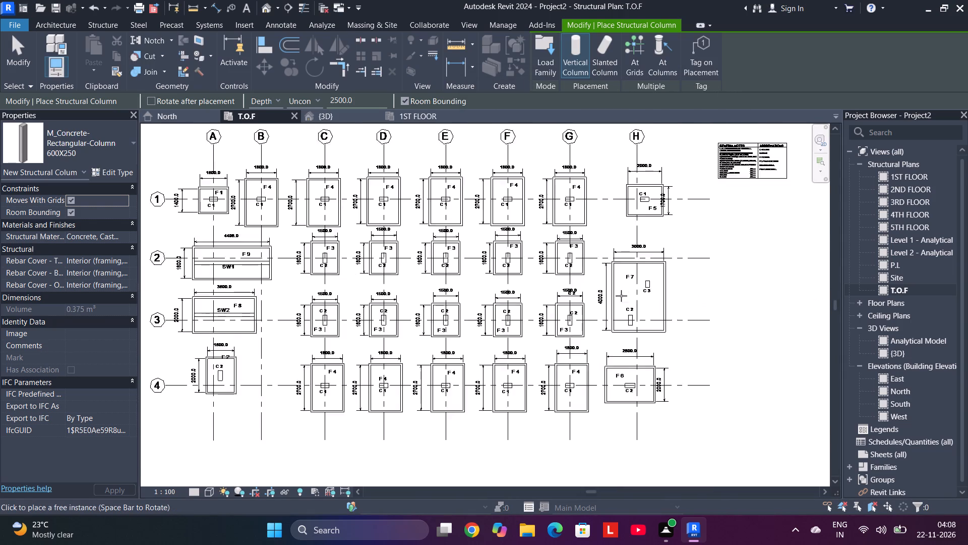
scroll(636, 281, up, 3)
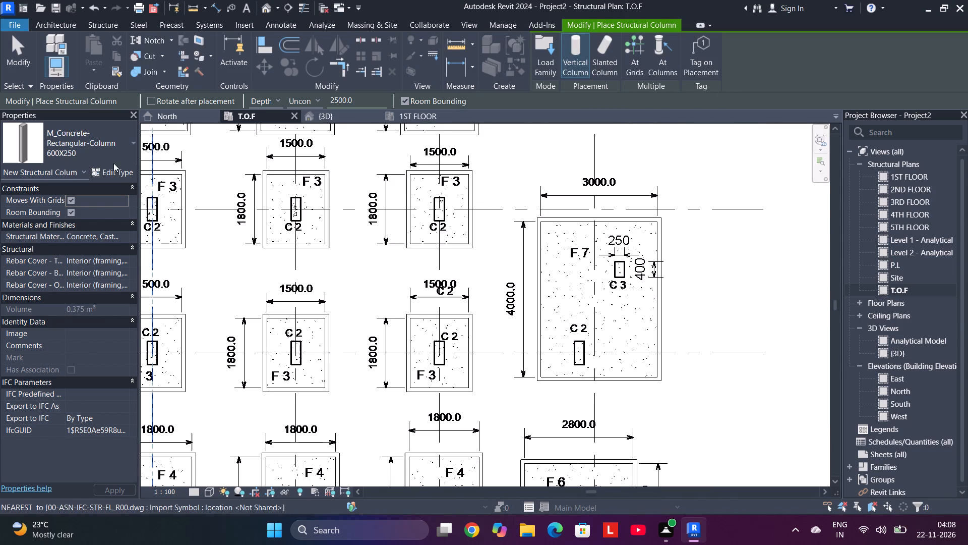
click(113, 176)
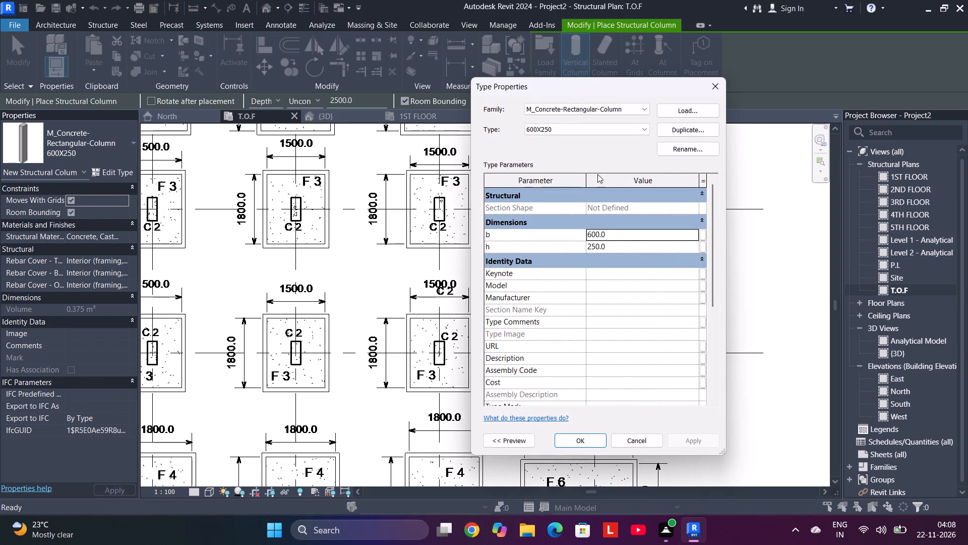
drag(596, 90, 356, 89)
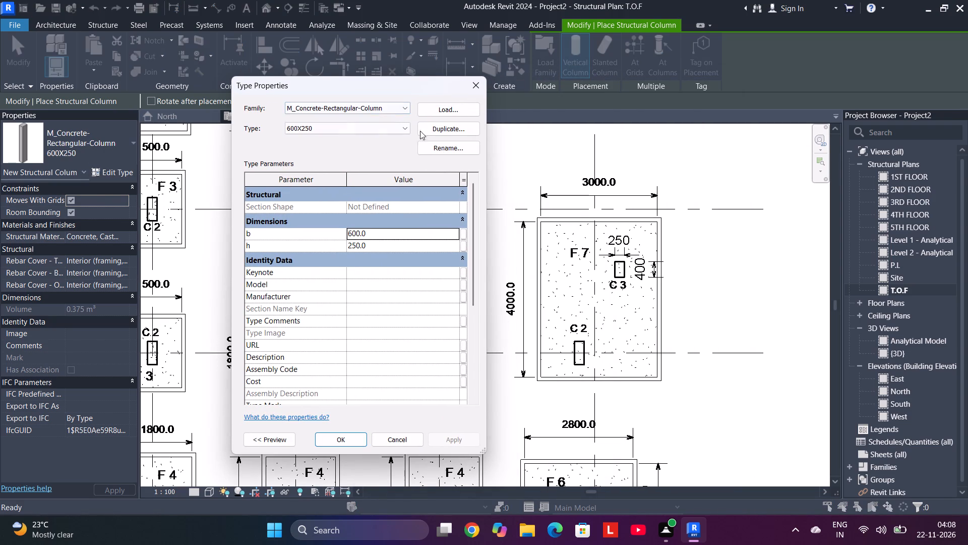
click(434, 132)
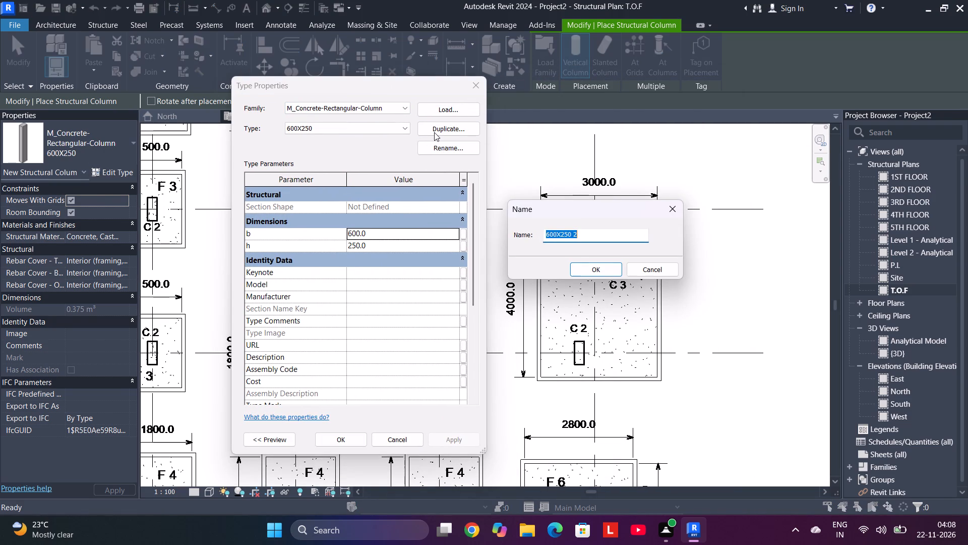
drag(582, 213, 661, 174)
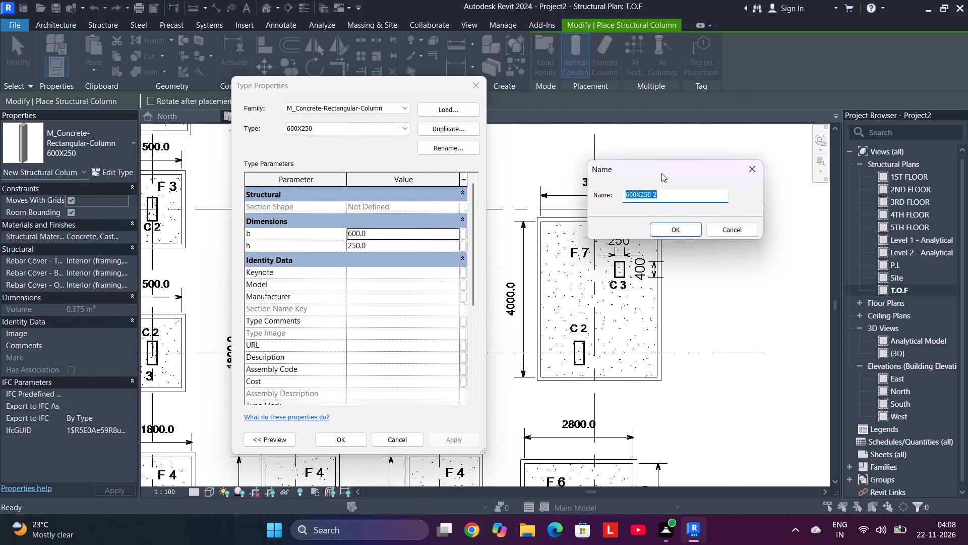
click(677, 194)
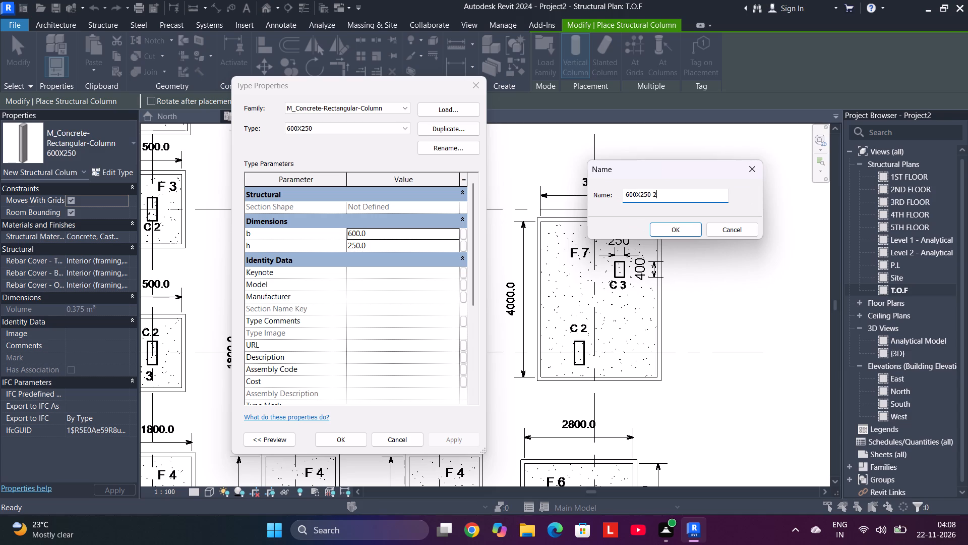
key(BackSpace)
key(BackSpace)
key(BackSpace)
key(BackSpace)
key(BackSpace)
key(BackSpace)
key(BackSpace)
key(BackSpace)
key(BackSpace)
key(BackSpace)
key(BackSpace)
key(BackSpace)
key(BackSpace)
key(BackSpace)
key(BackSpace)
key(BackSpace)
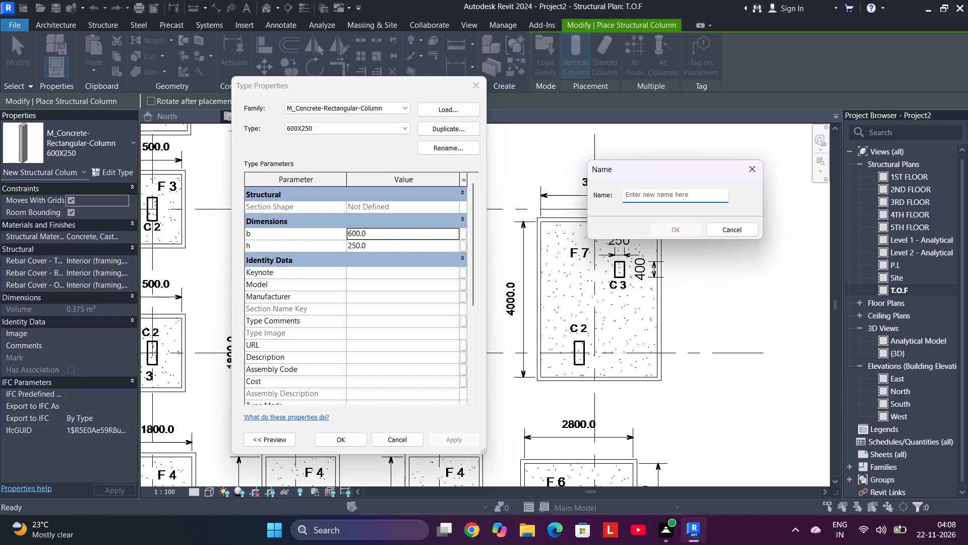
text(250)
key(BackSpace)
key(BackSpace)
key(BackSpace)
key(BackSpace)
key(BackSpace)
key(BackSpace)
text(400)
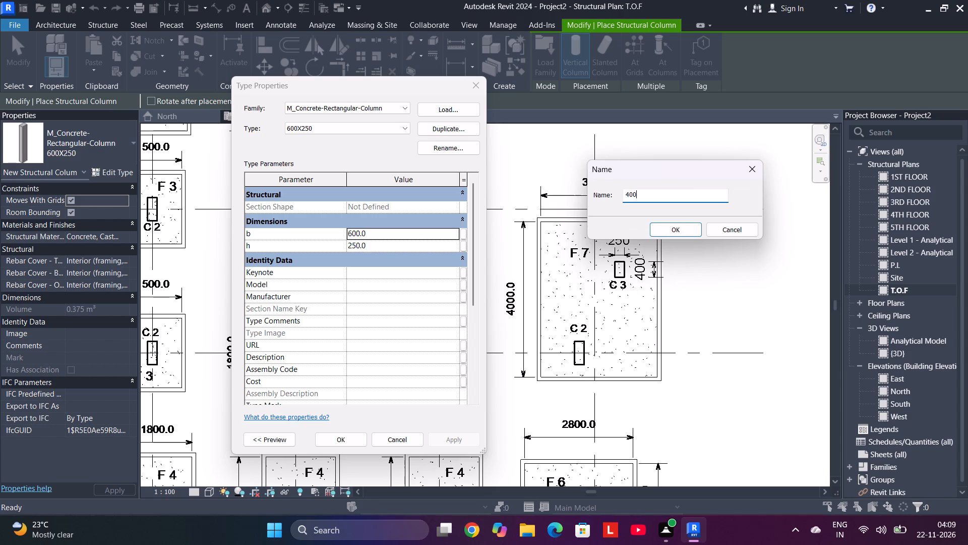
text(X250)
key(Return)
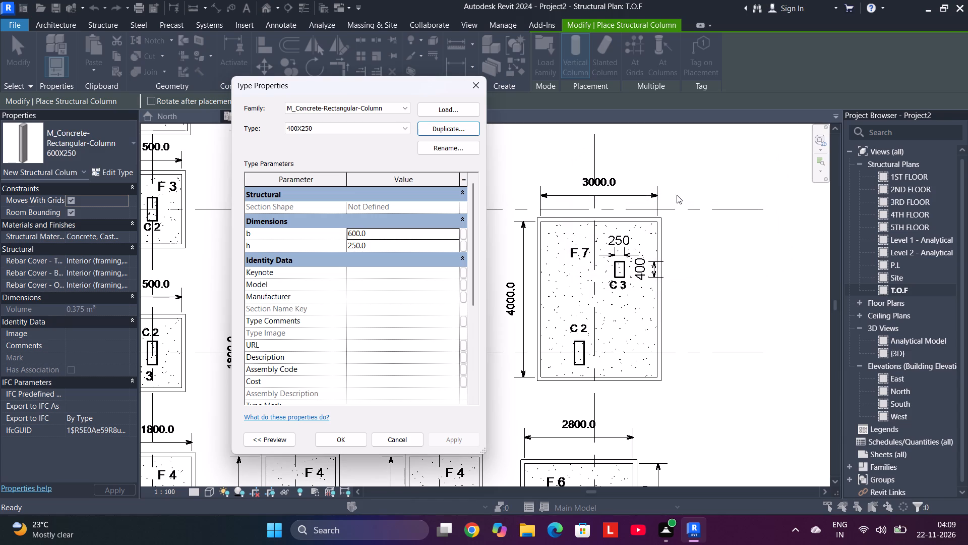
Set dimension b of the 400X250 column type to 400 and apply it.
click(369, 231)
key(BackSpace)
key(BackSpace)
key(BackSpace)
key(BackSpace)
key(BackSpace)
key(BackSpace)
key(BackSpace)
key(BackSpace)
key(BackSpace)
key(BackSpace)
key(BackSpace)
key(BackSpace)
key(BackSpace)
key(BackSpace)
key(BackSpace)
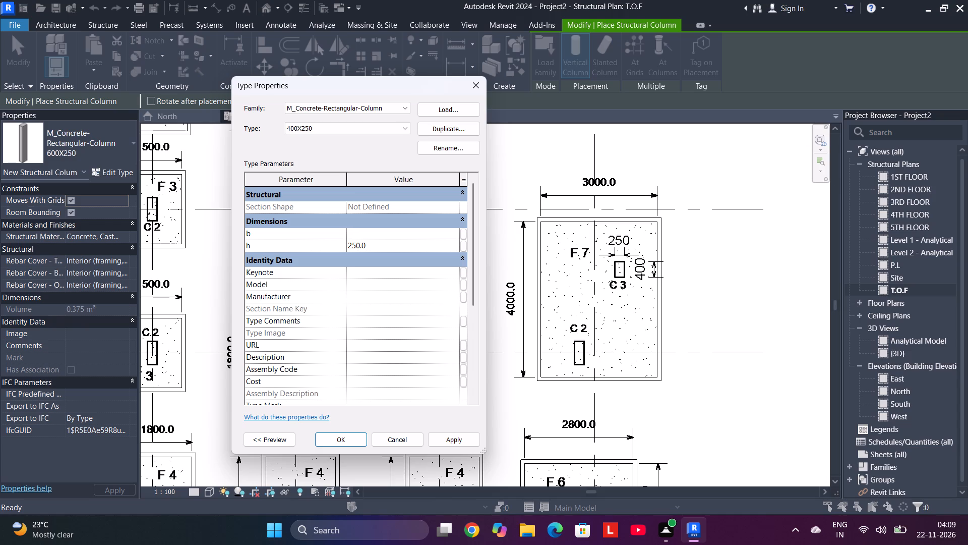
text(400)
key(Return)
key(Return)
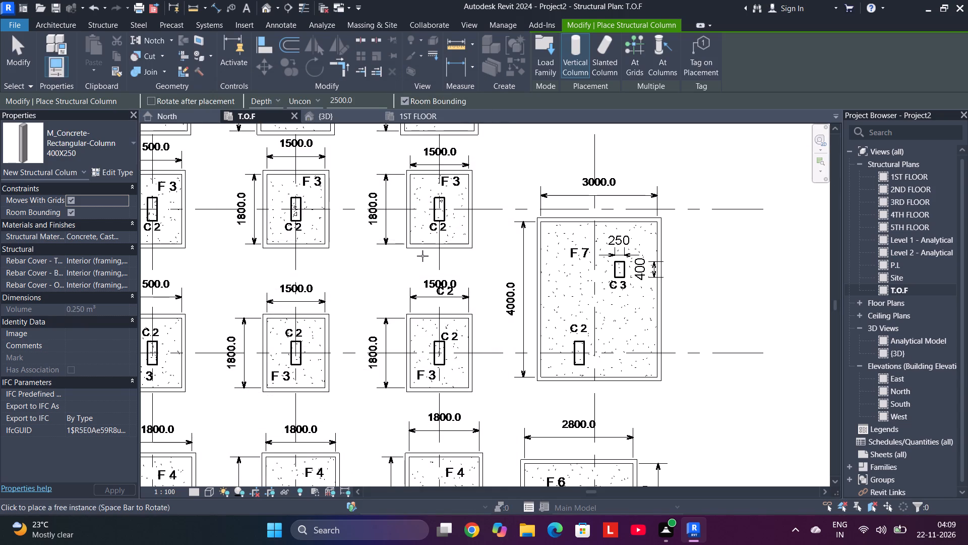
Leave column placement and delete the 500 and 250 dimensions of the C1 outline in footing F1 at grid A-1.
scroll(407, 272, down, 4)
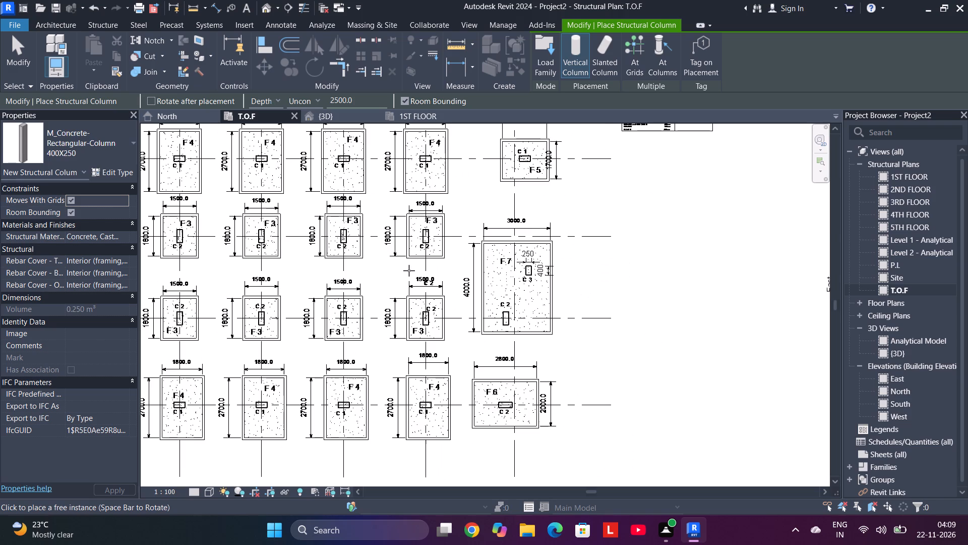
scroll(406, 279, down, 5)
middle_drag(404, 280, 579, 339)
scroll(407, 283, down, 1)
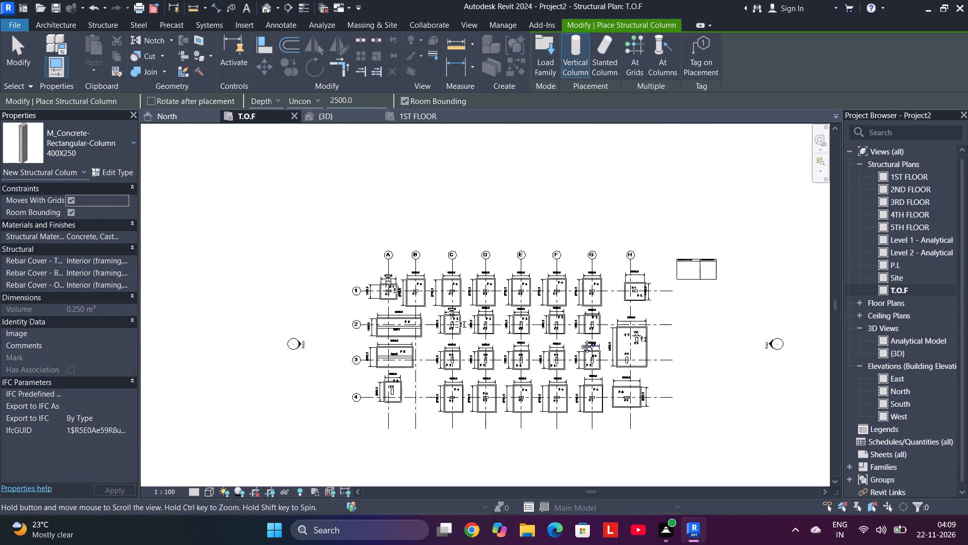
middle_drag(579, 339, 568, 331)
scroll(377, 281, up, 9)
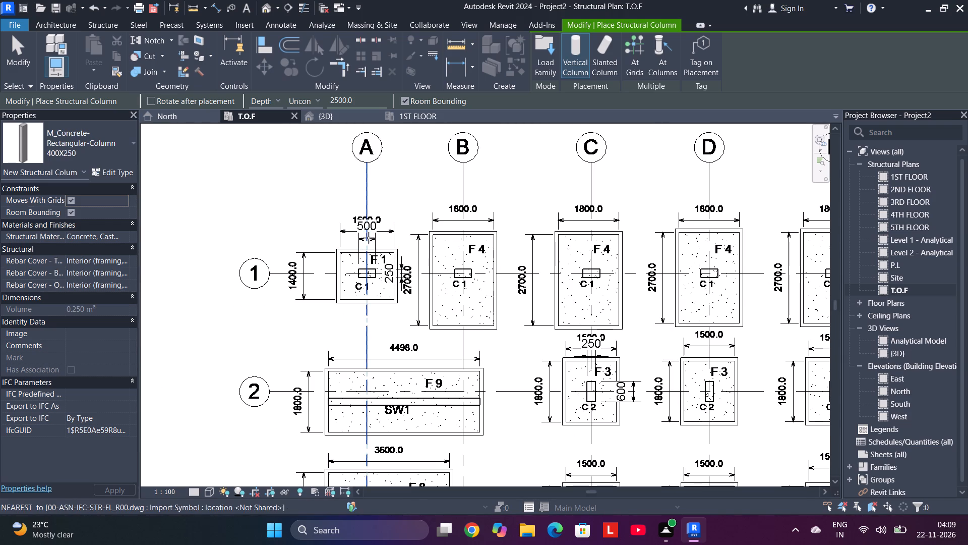
key(Escape)
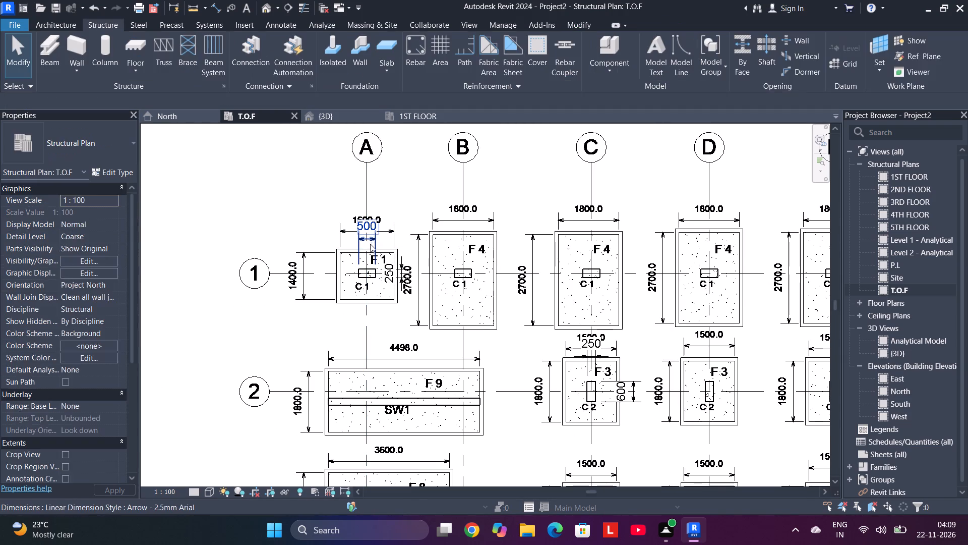
click(371, 242)
key(Delete)
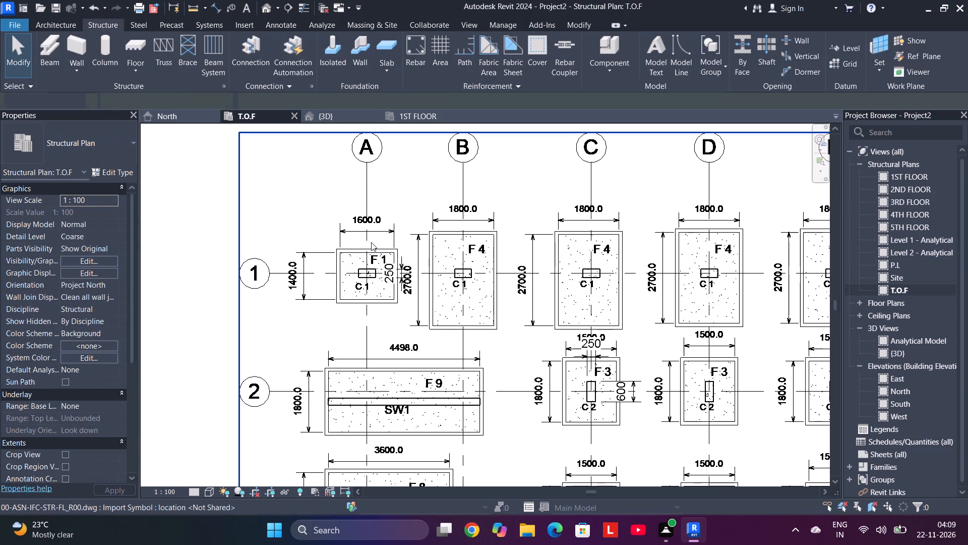
click(402, 272)
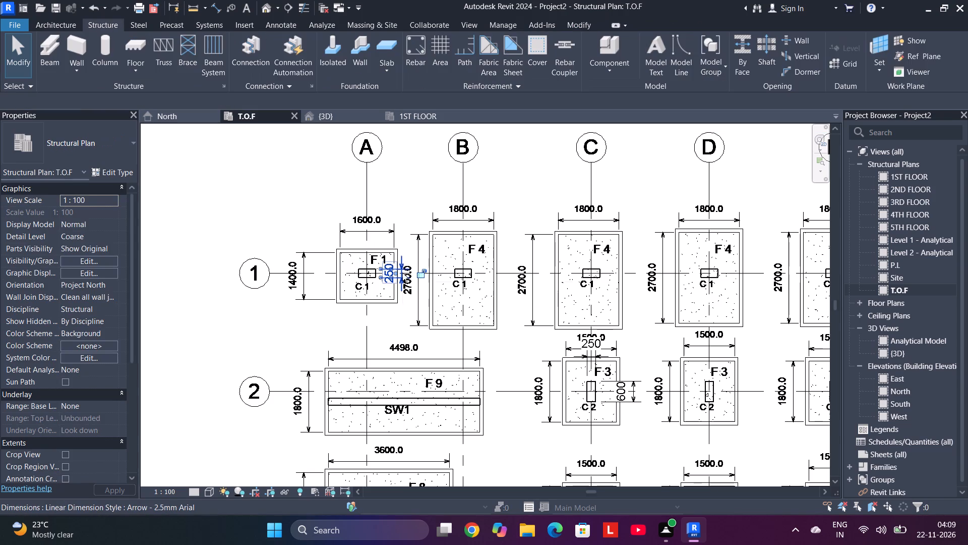
key(Delete)
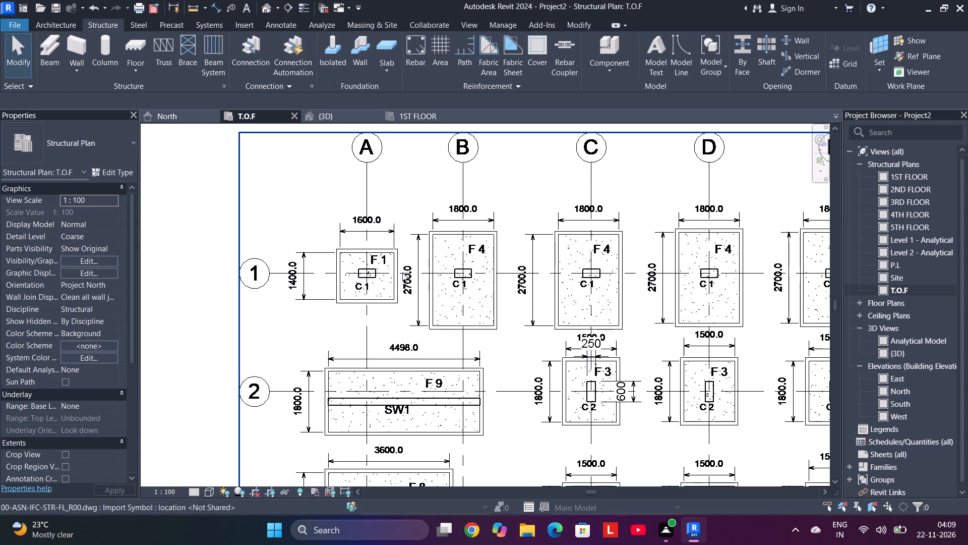
Delete the 600 and 250 dimensions of the C2 outline in footing F3 at grid C-2.
scroll(435, 289, down, 3)
scroll(565, 339, up, 5)
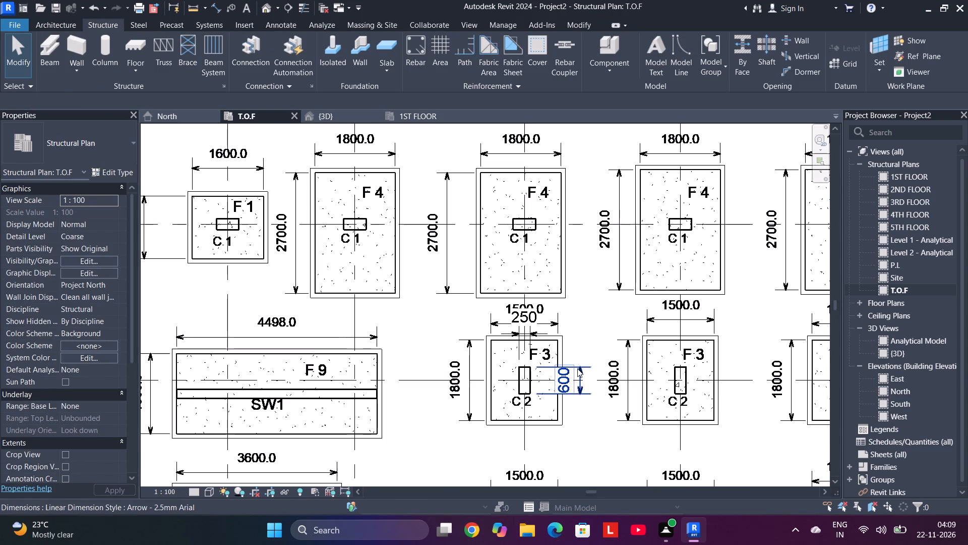
click(577, 370)
key(Delete)
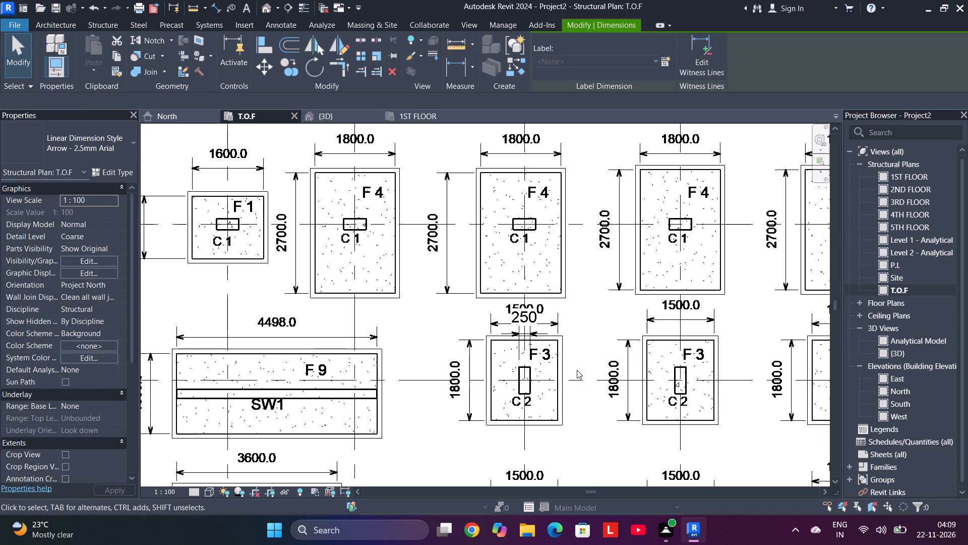
click(526, 333)
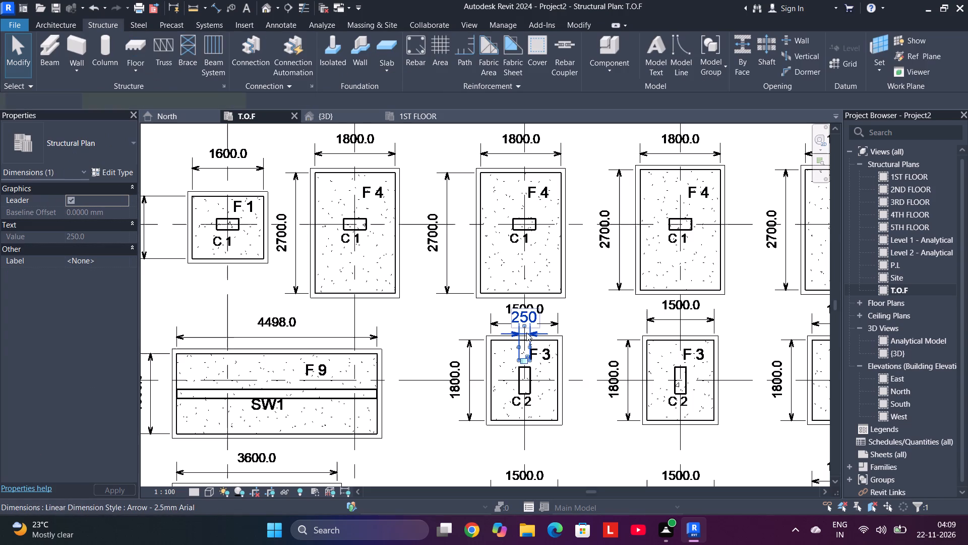
key(Delete)
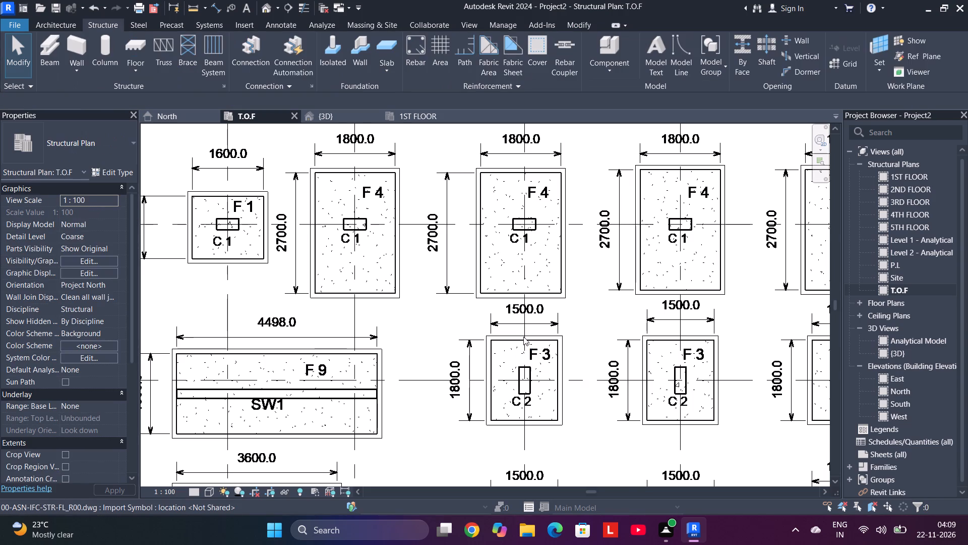
Delete the 400 and 250 dimensions of the C3 outline in footing F7.
scroll(532, 336, down, 5)
middle_drag(558, 321, 334, 253)
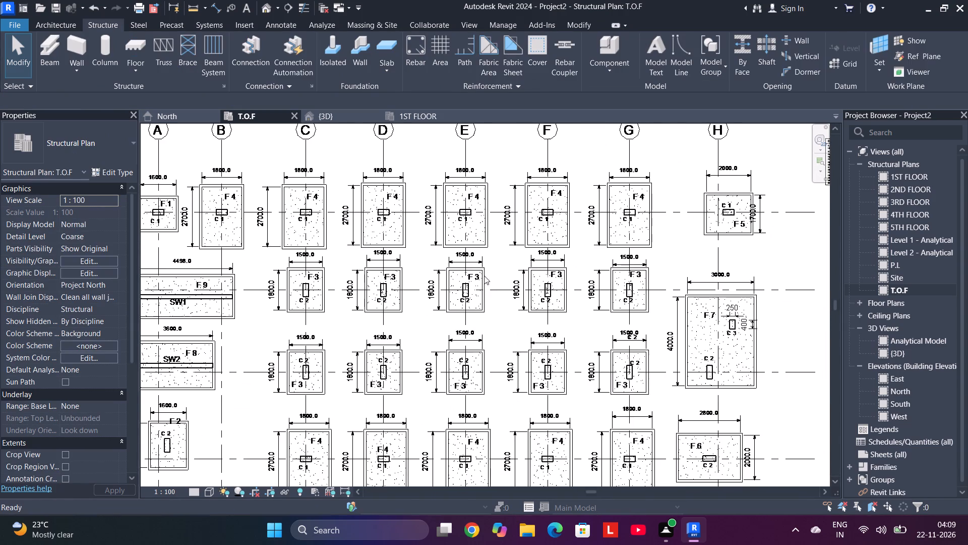
scroll(926, 401, up, 5)
scroll(807, 338, up, 4)
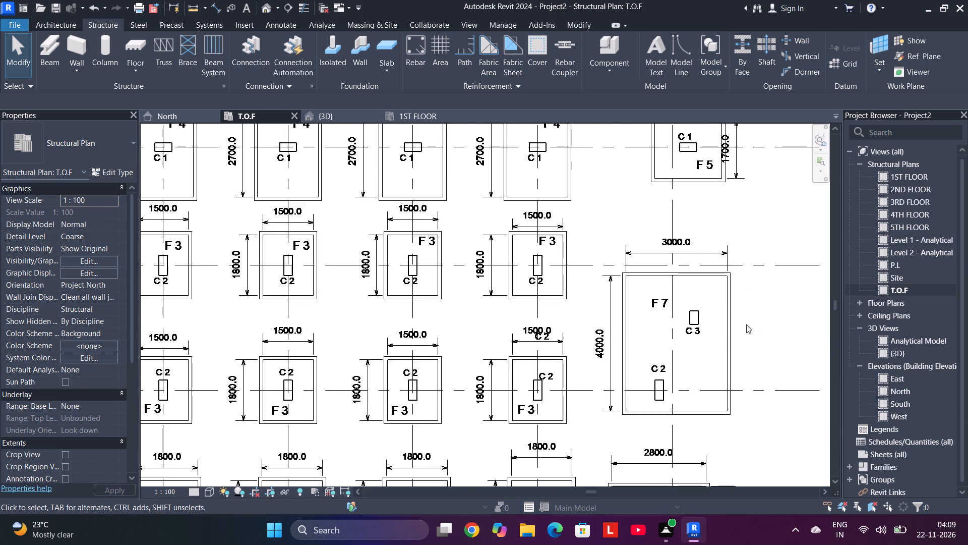
scroll(727, 317, up, 3)
click(689, 308)
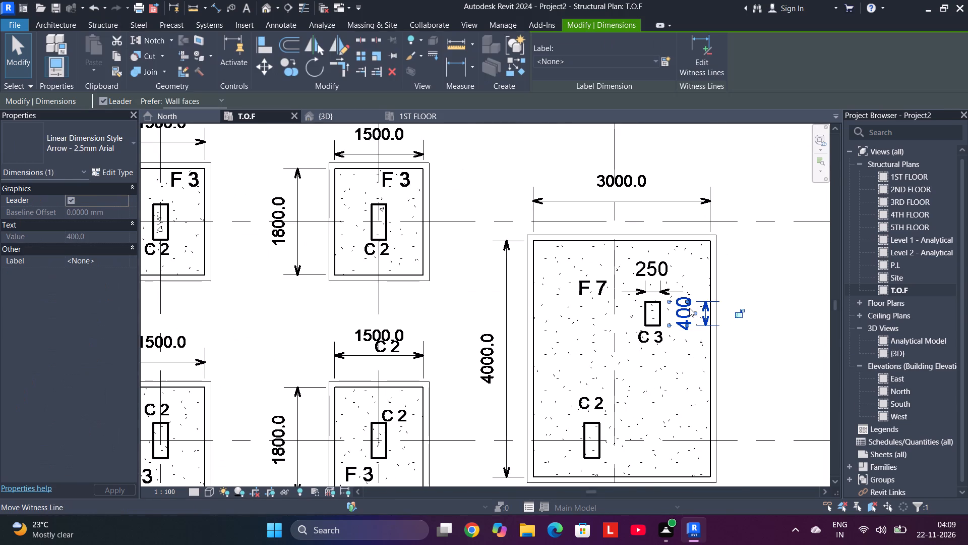
key(Delete)
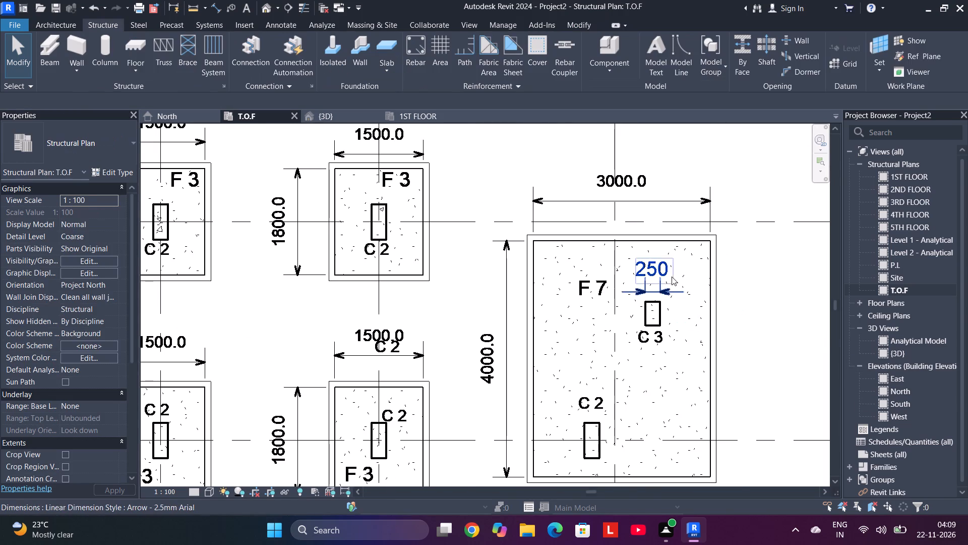
click(658, 279)
key(Delete)
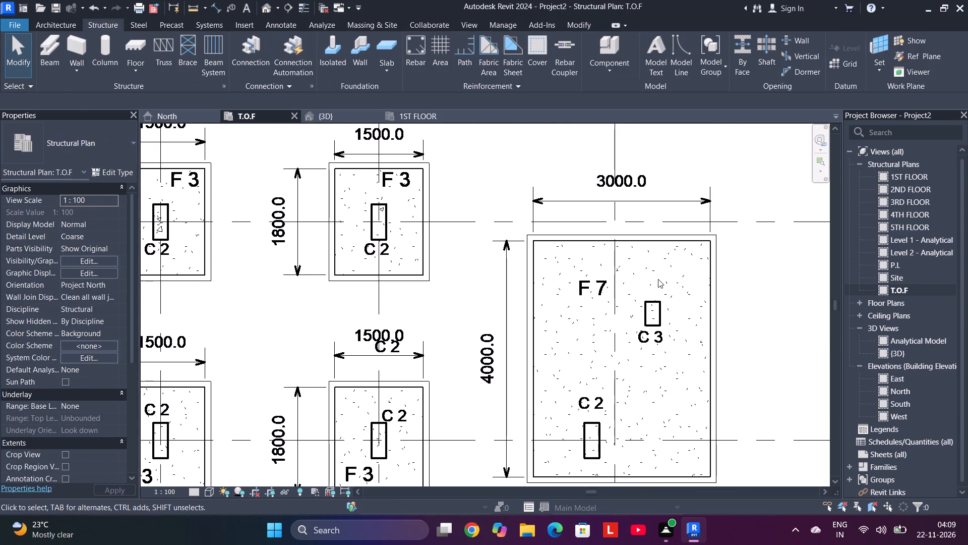
Start the structural Column command for footing F1, and save the project as G+5 in the Desktop's INTERNSHIP folder, replacing the existing file.
scroll(656, 282, down, 5)
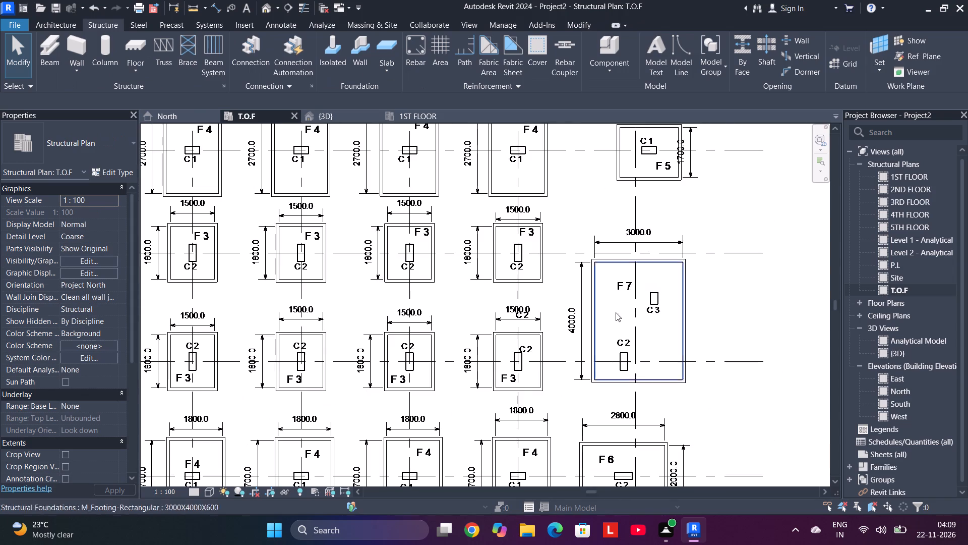
middle_drag(552, 306, 881, 381)
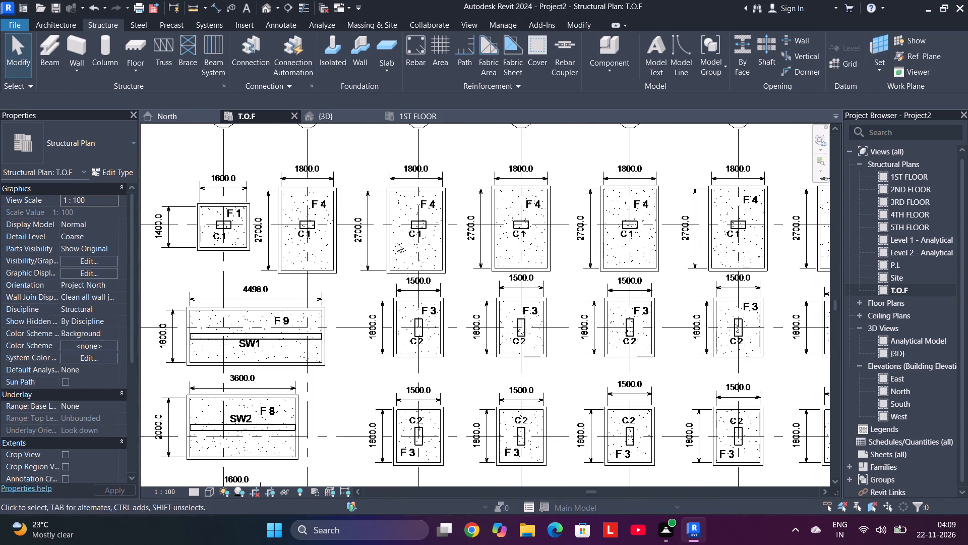
middle_drag(240, 260, 241, 262)
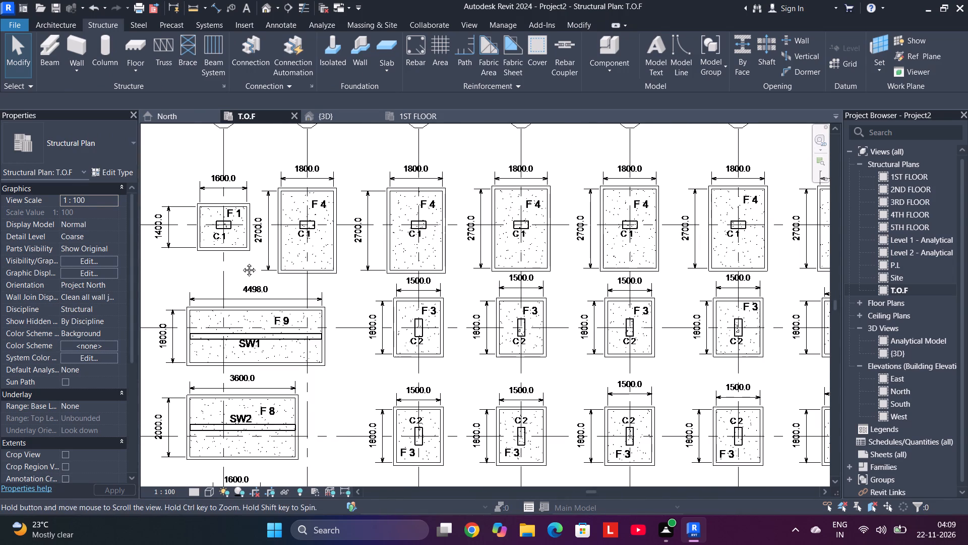
middle_drag(241, 262, 287, 276)
scroll(262, 243, up, 5)
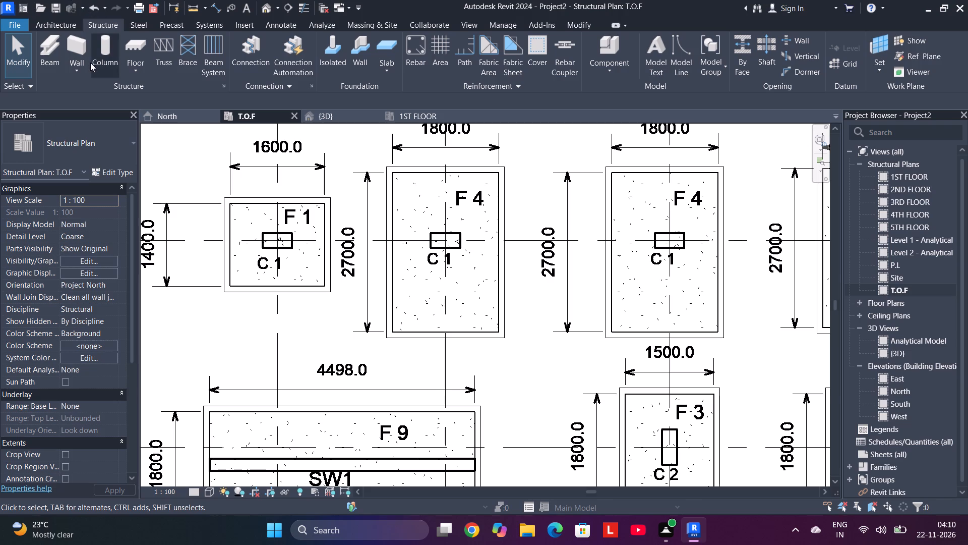
click(111, 53)
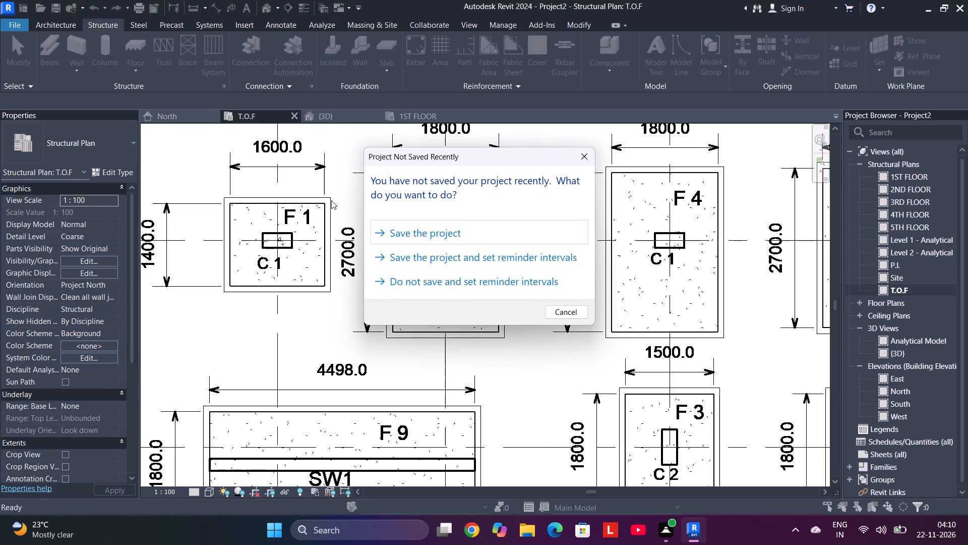
click(428, 235)
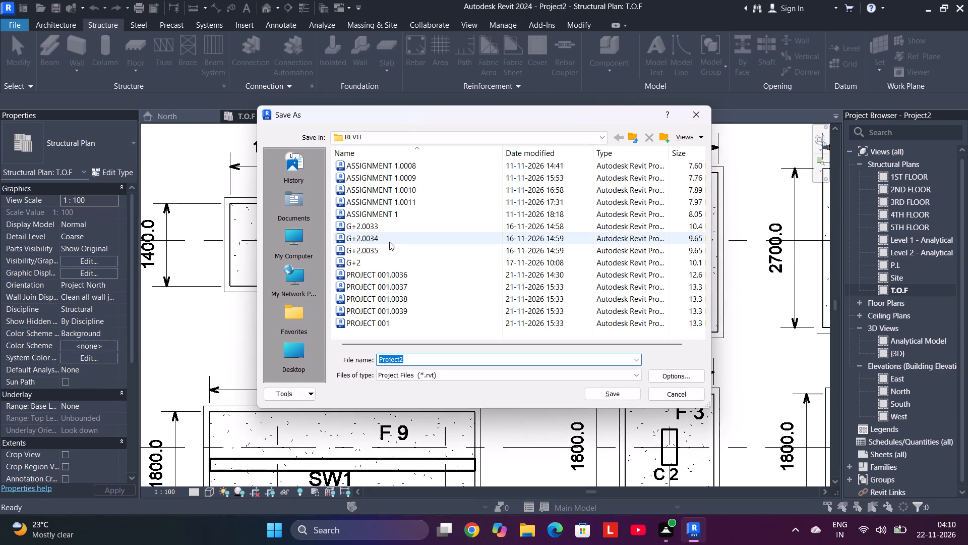
click(288, 359)
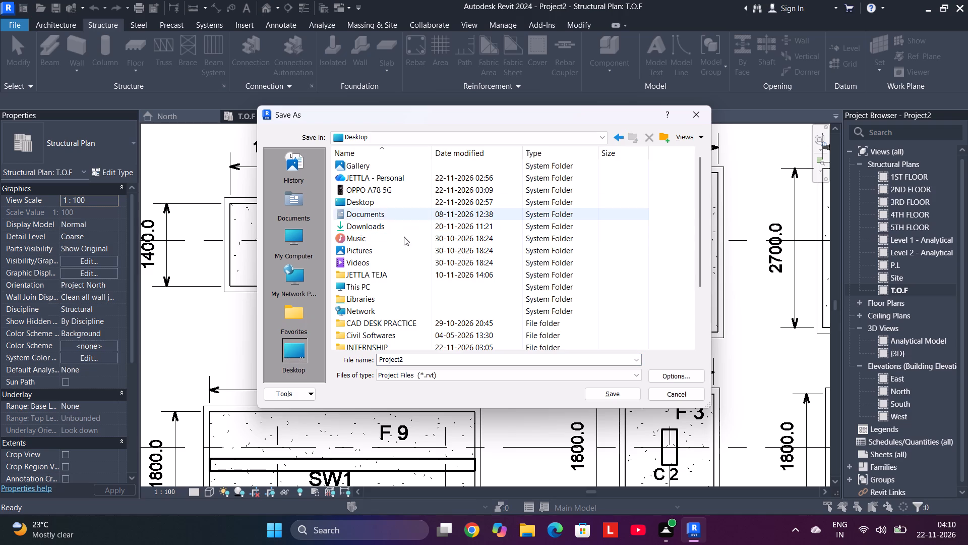
scroll(402, 300, down, 3)
double_click(375, 274)
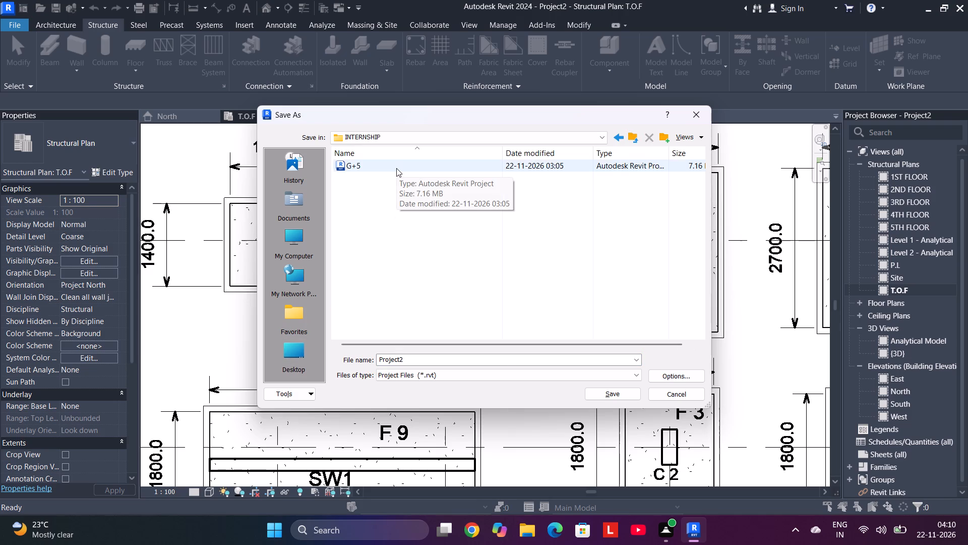
click(396, 168)
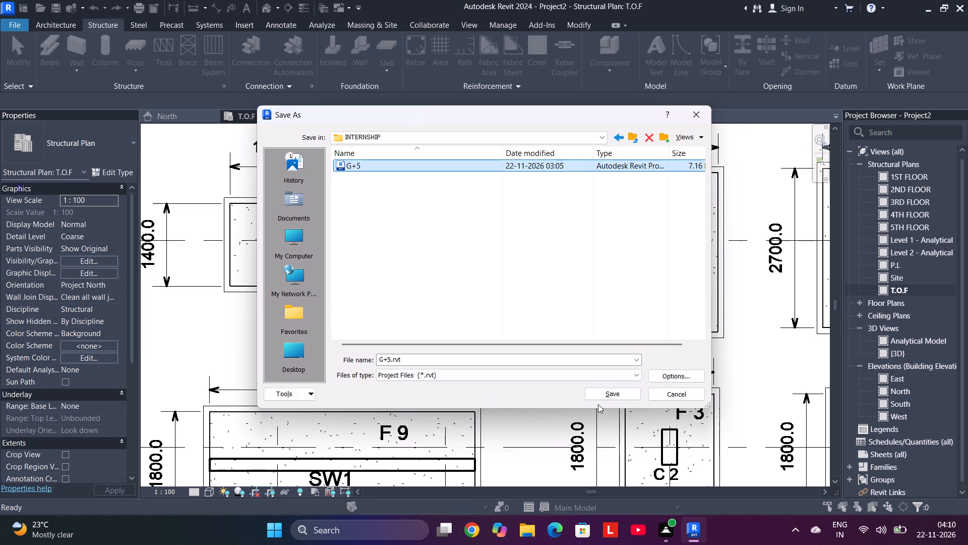
click(589, 399)
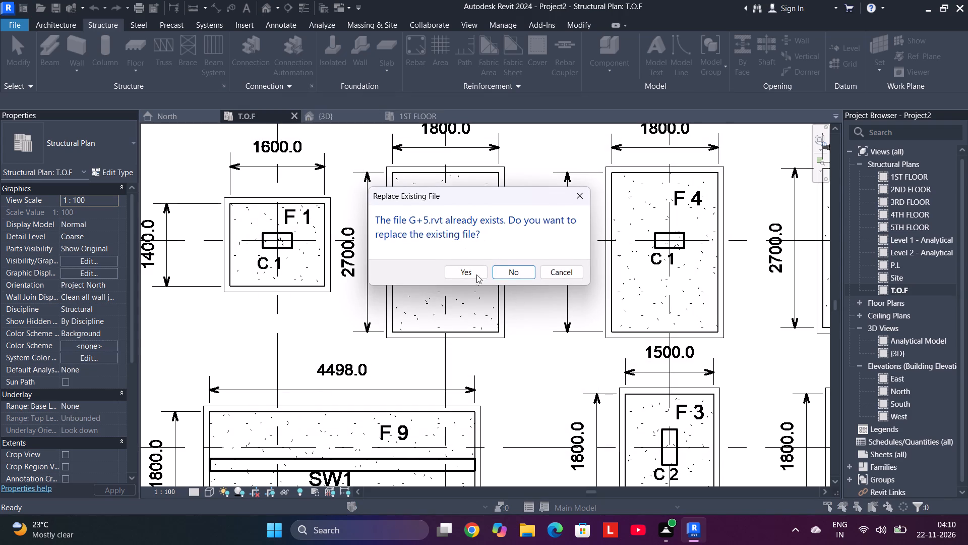
click(470, 272)
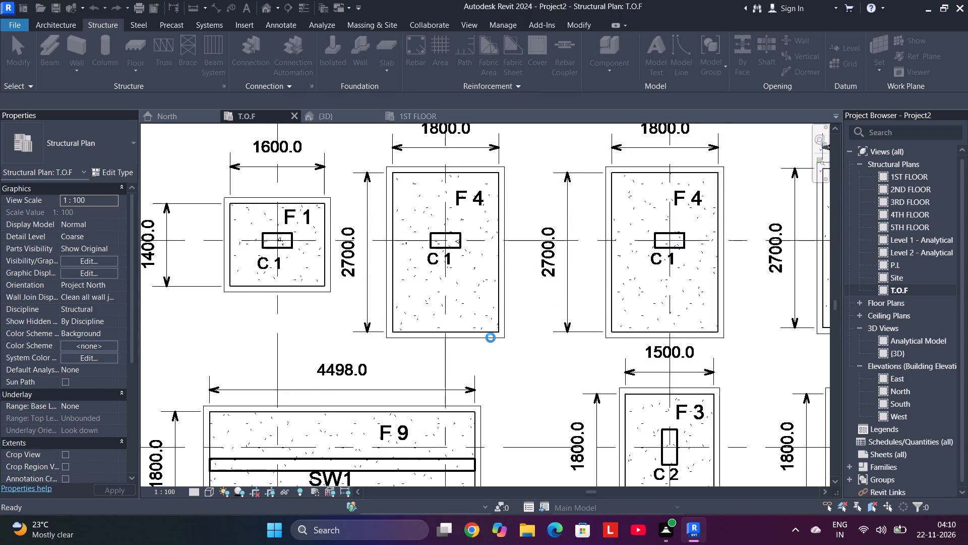
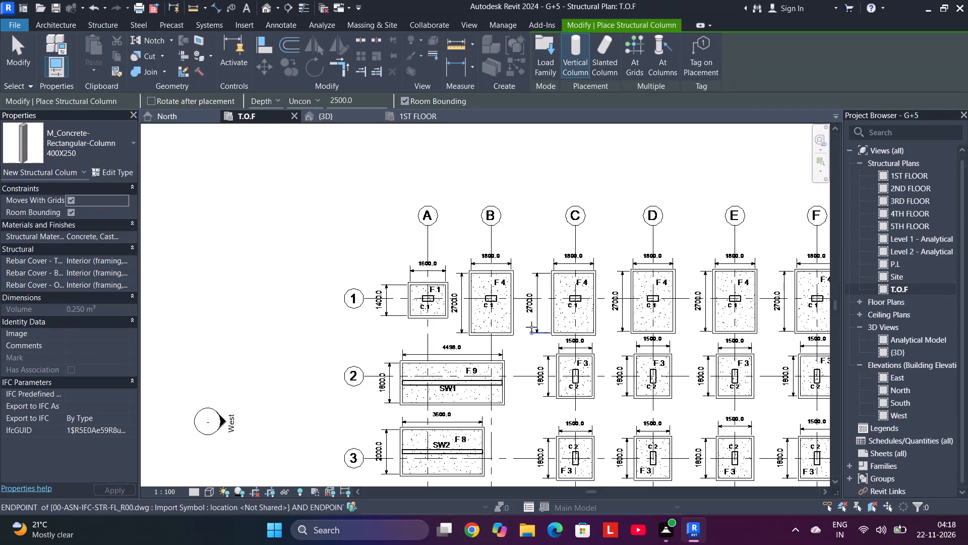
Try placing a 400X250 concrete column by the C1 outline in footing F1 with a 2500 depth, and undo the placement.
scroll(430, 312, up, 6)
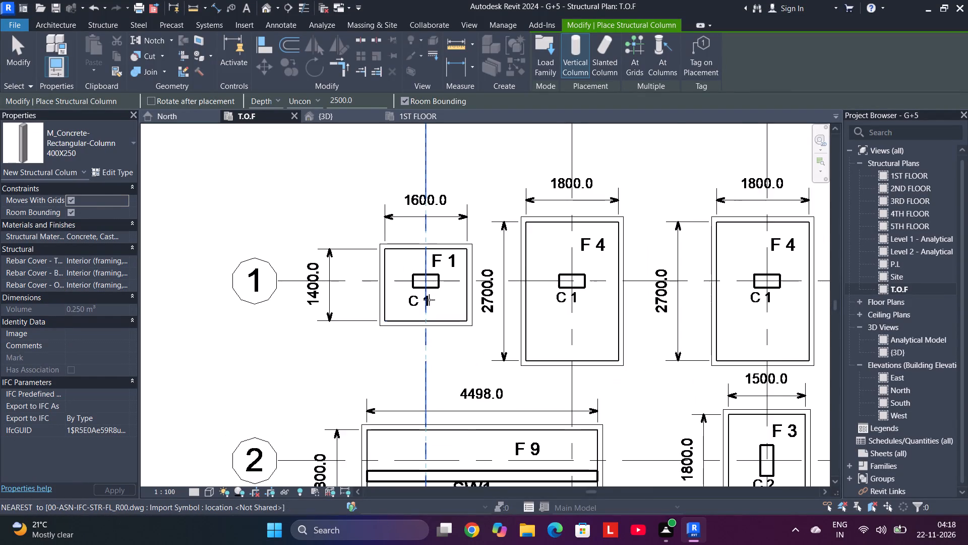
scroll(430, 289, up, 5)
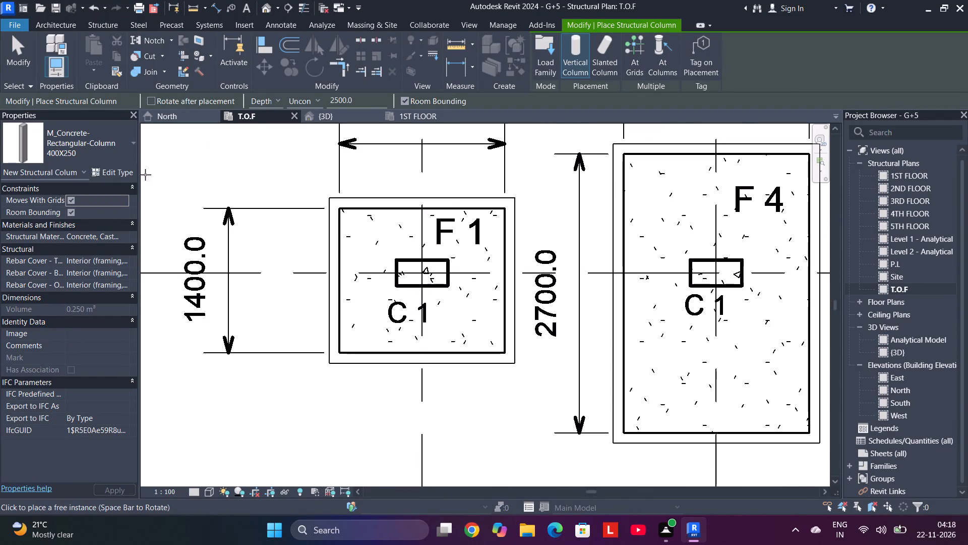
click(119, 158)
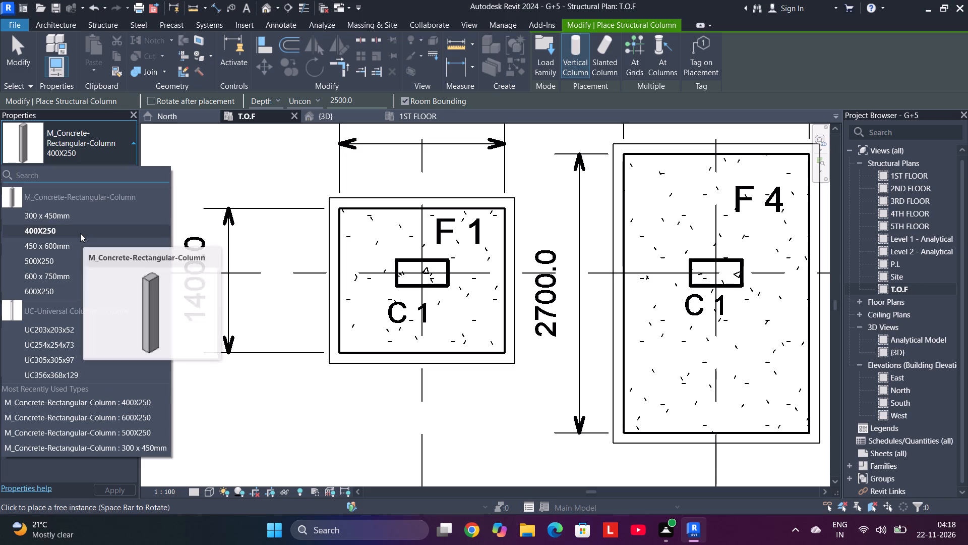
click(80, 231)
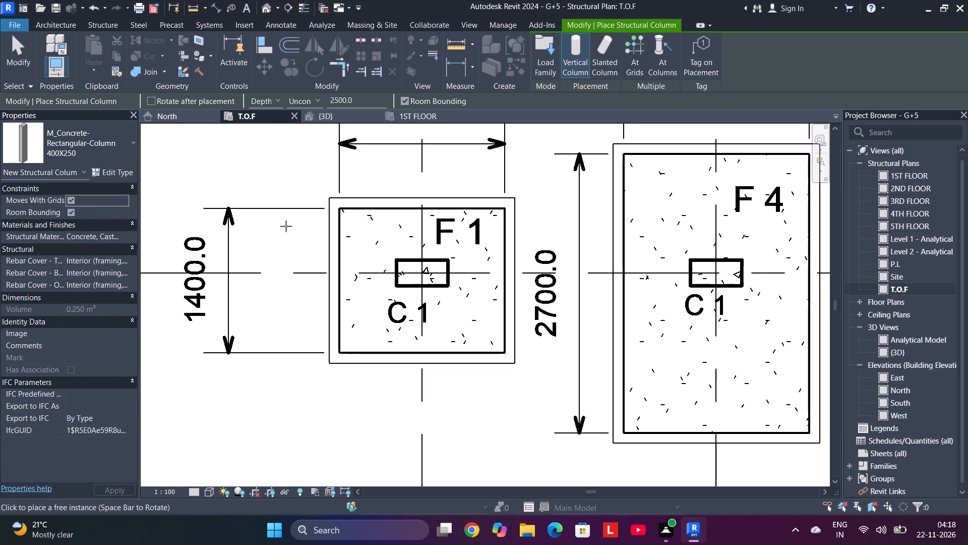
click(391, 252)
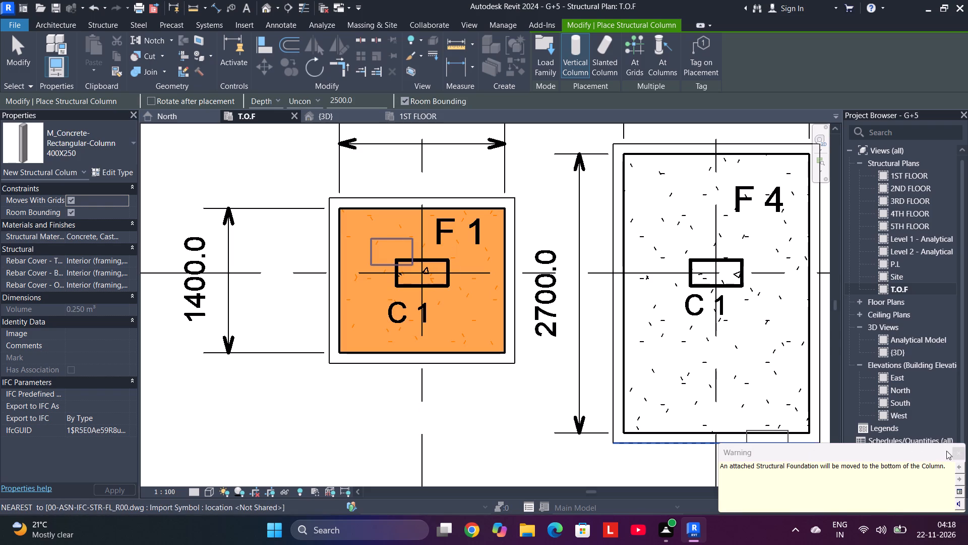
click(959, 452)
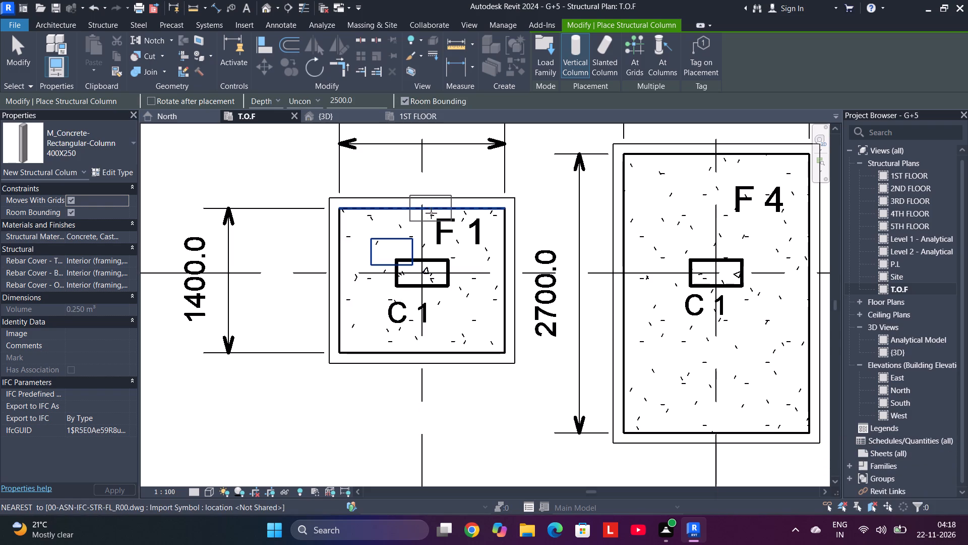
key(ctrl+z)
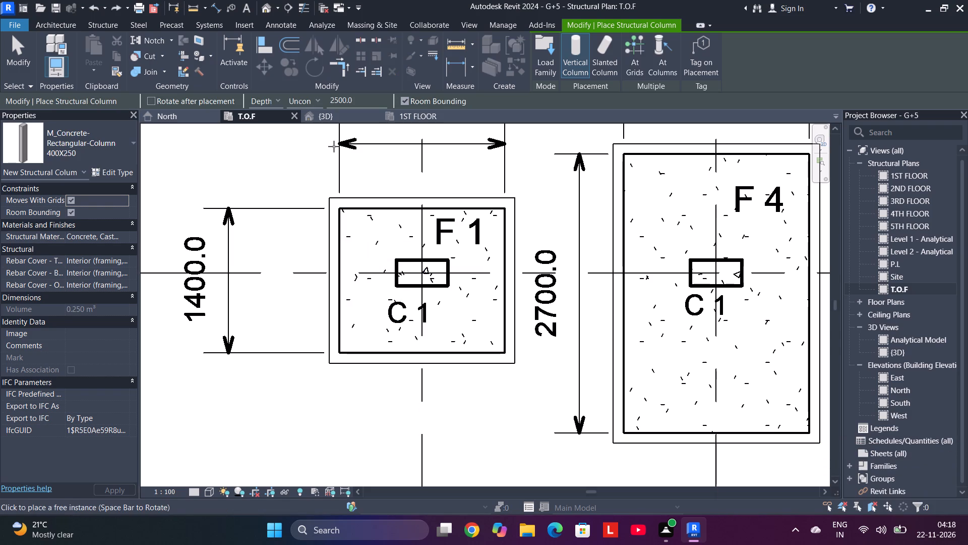
Switch the column placement from depth to height and set the unconnected height to 2000.
click(266, 100)
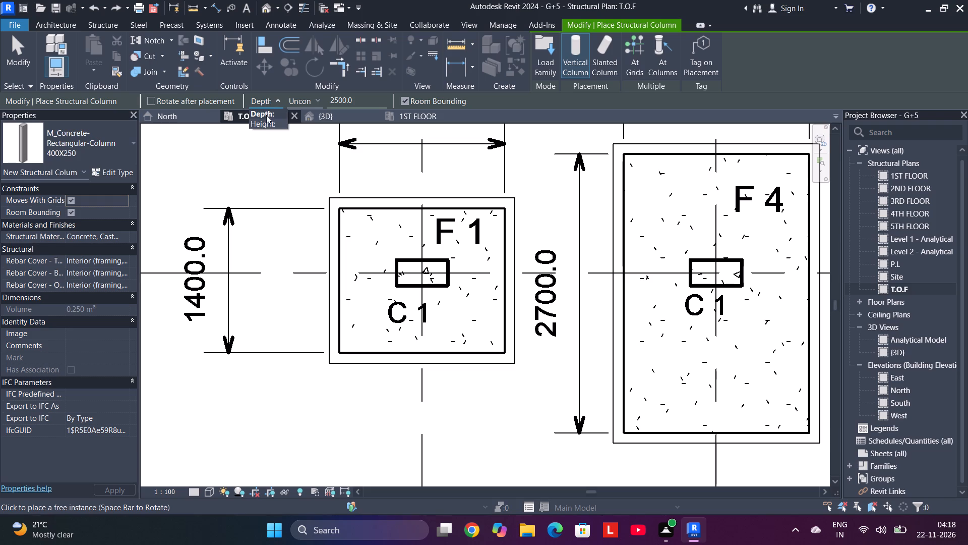
click(266, 121)
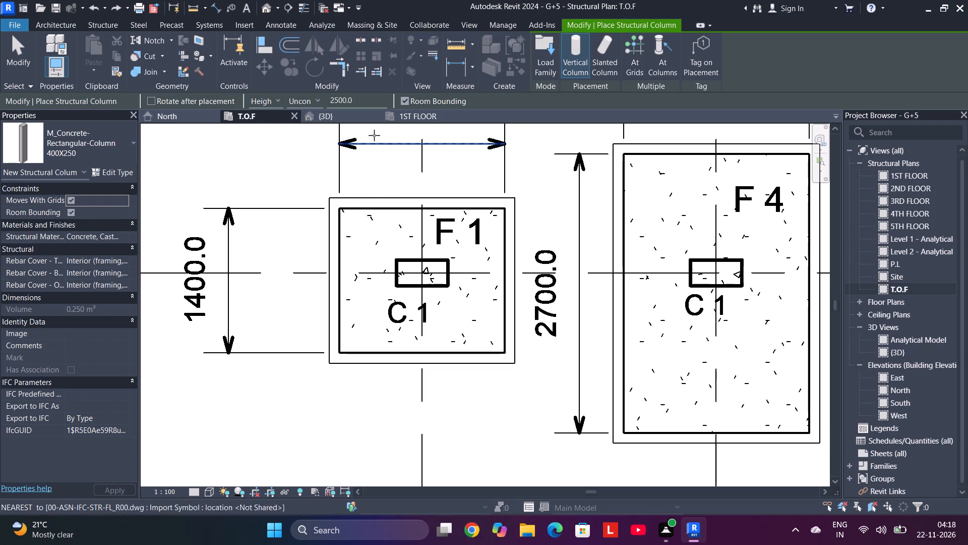
drag(367, 101, 281, 94)
text(200)
key(0)
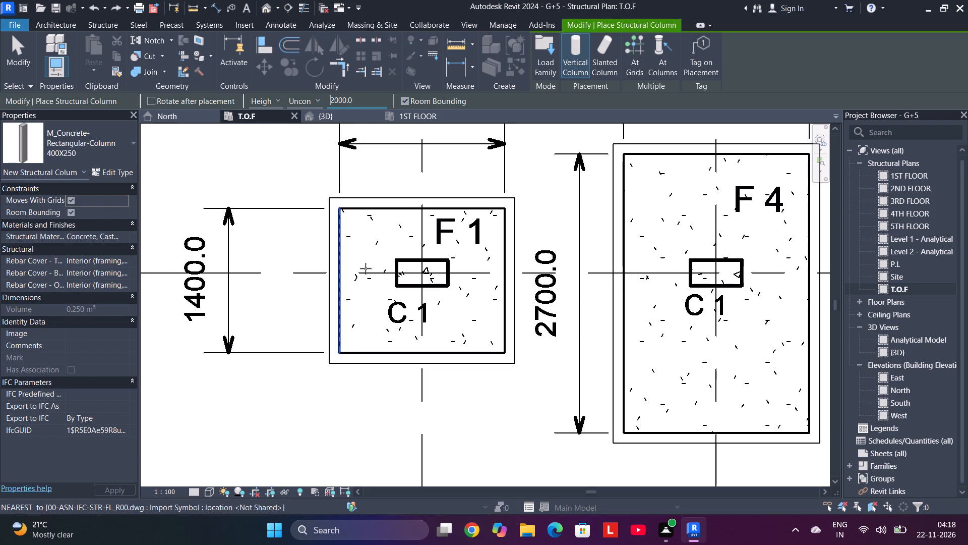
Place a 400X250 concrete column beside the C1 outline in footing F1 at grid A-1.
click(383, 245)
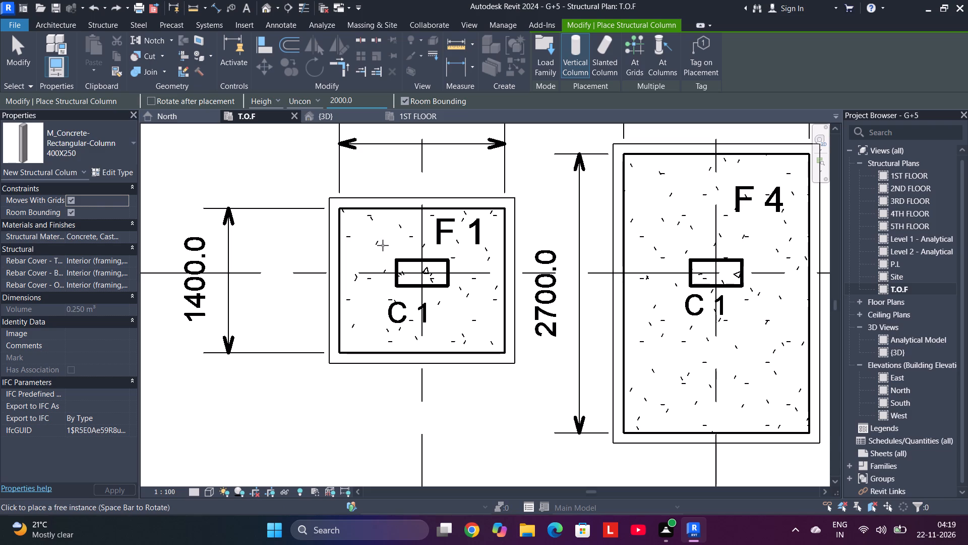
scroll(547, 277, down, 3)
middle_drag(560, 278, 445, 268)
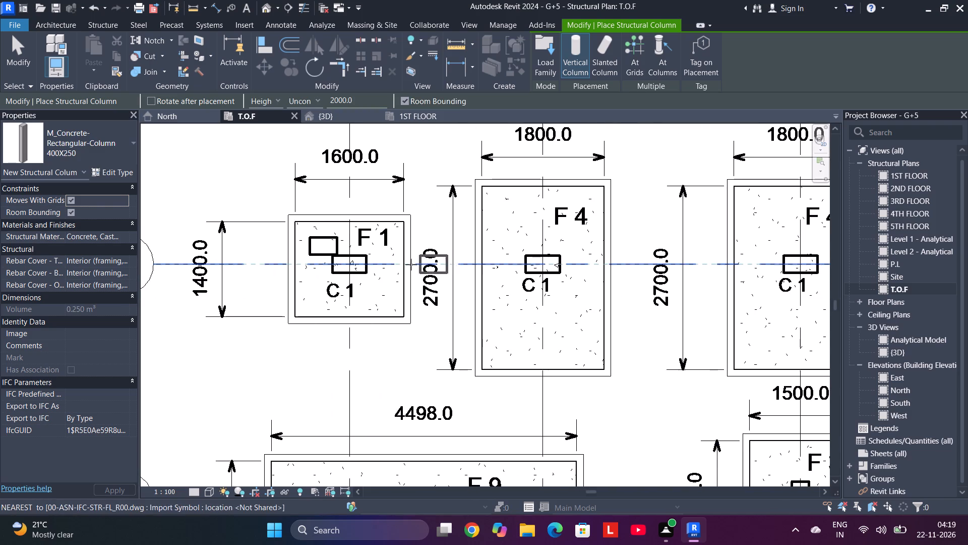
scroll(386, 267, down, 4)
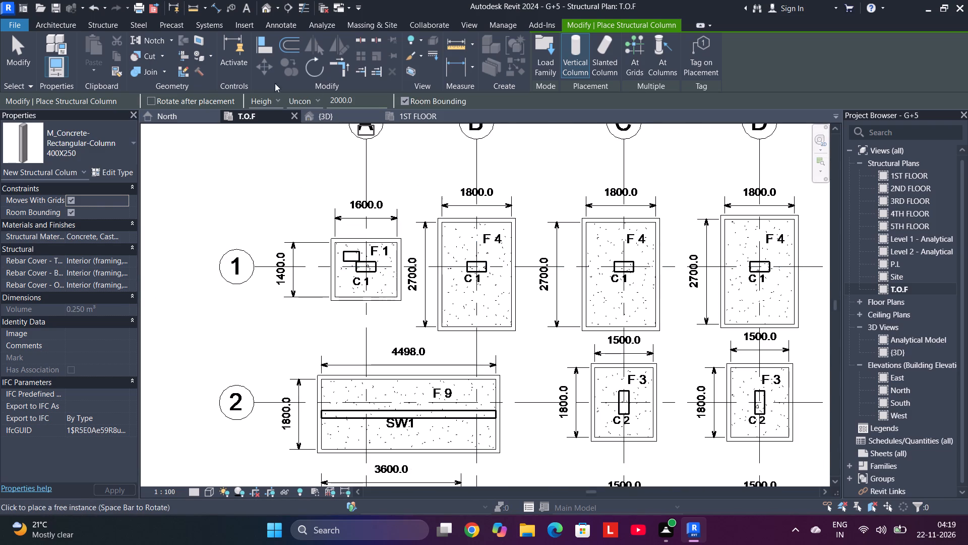
Check the placed column's height in the North elevation and return to the T.O.F plan.
click(166, 116)
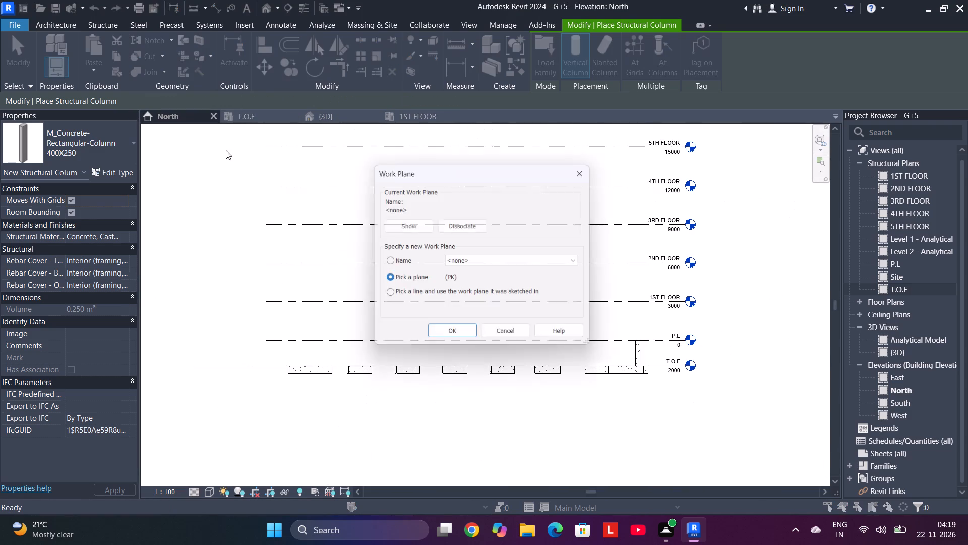
click(461, 336)
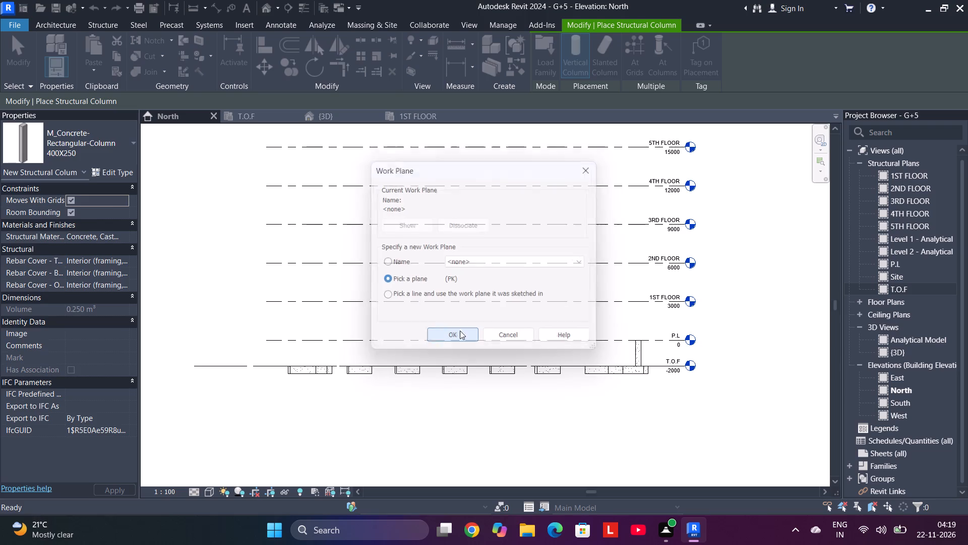
click(263, 122)
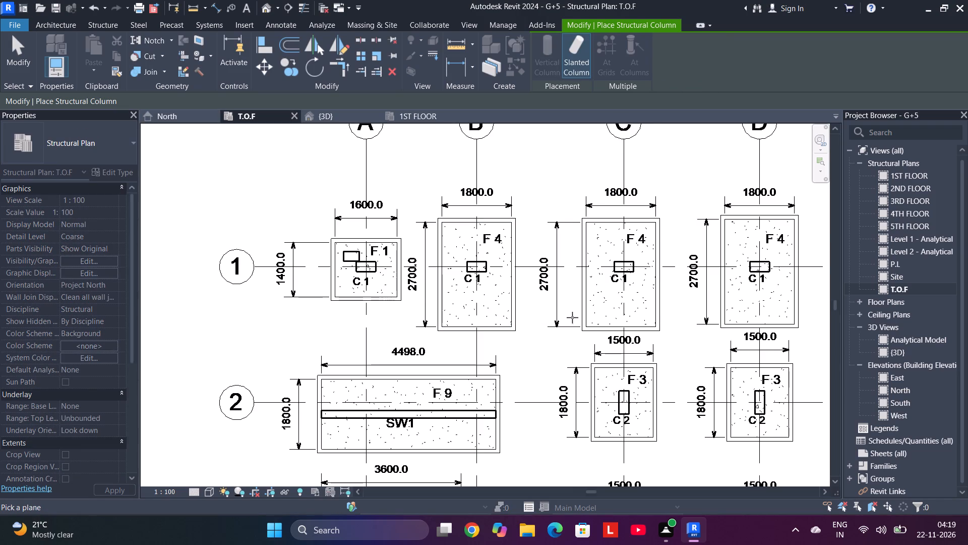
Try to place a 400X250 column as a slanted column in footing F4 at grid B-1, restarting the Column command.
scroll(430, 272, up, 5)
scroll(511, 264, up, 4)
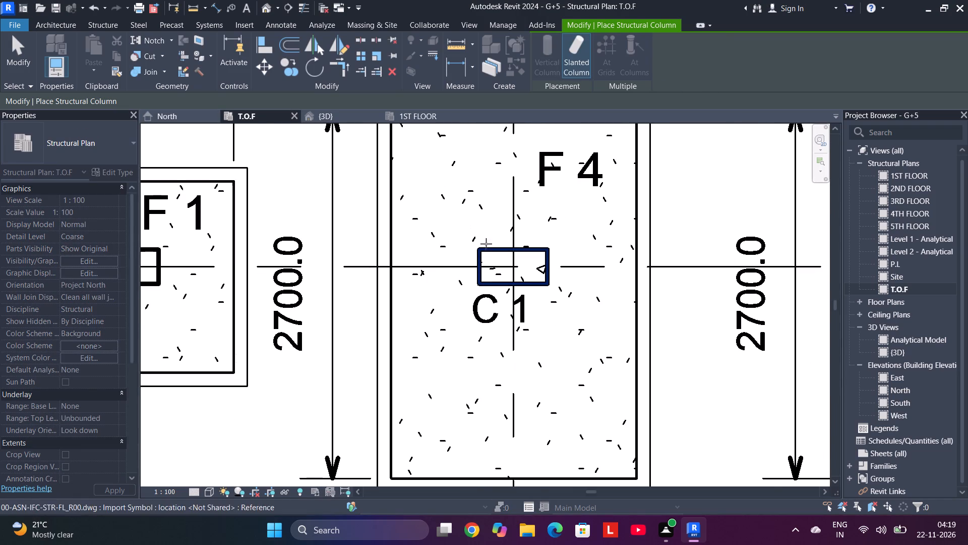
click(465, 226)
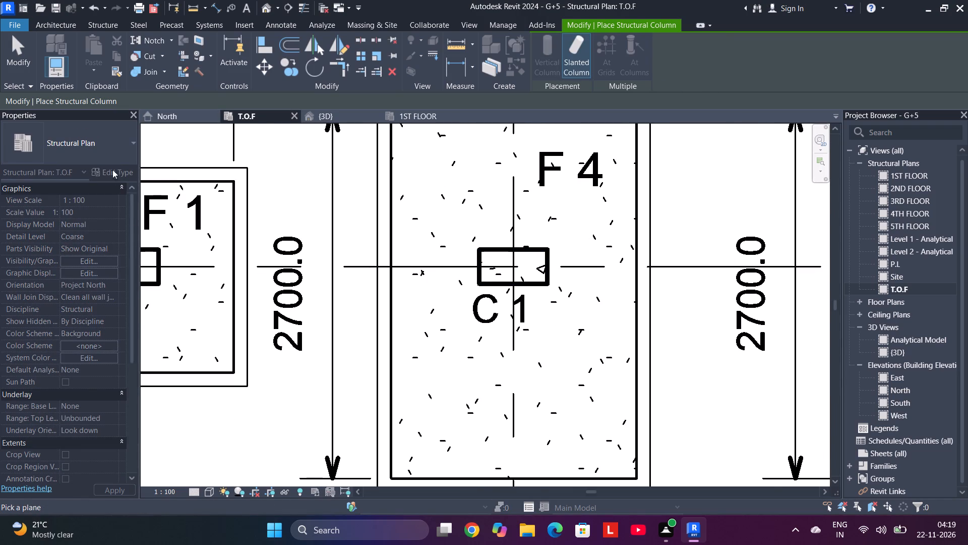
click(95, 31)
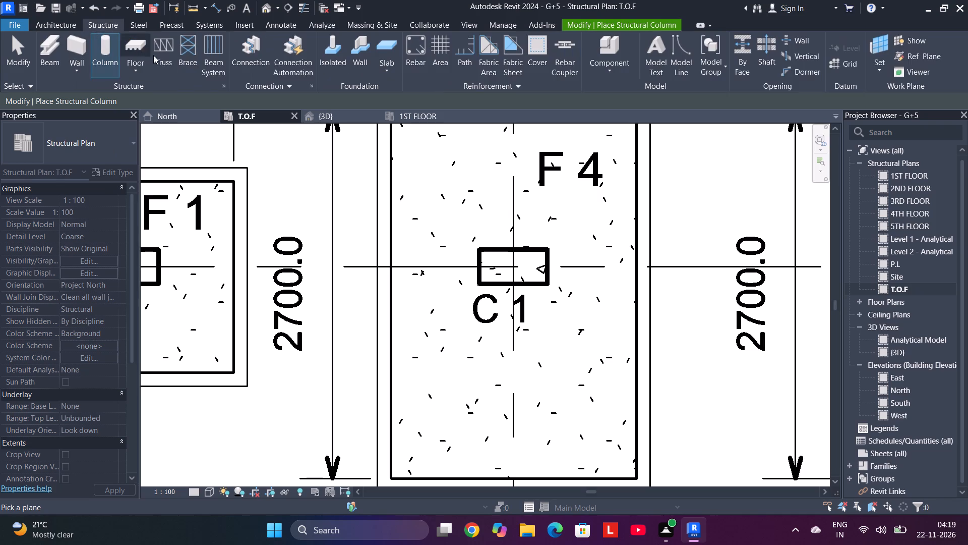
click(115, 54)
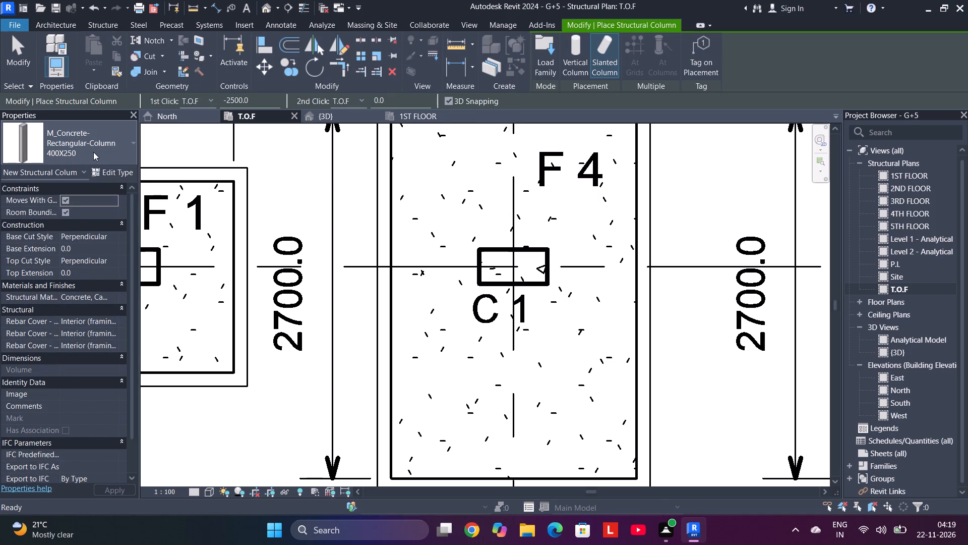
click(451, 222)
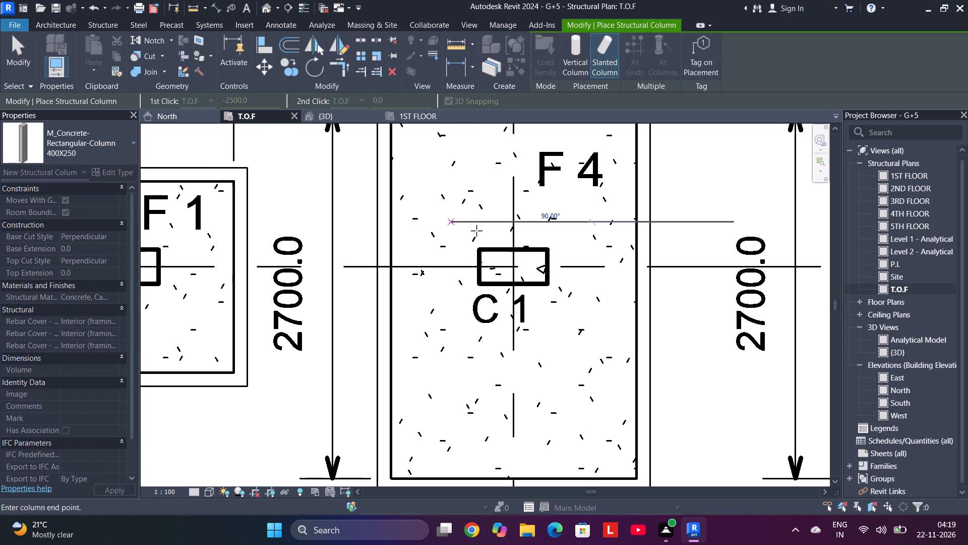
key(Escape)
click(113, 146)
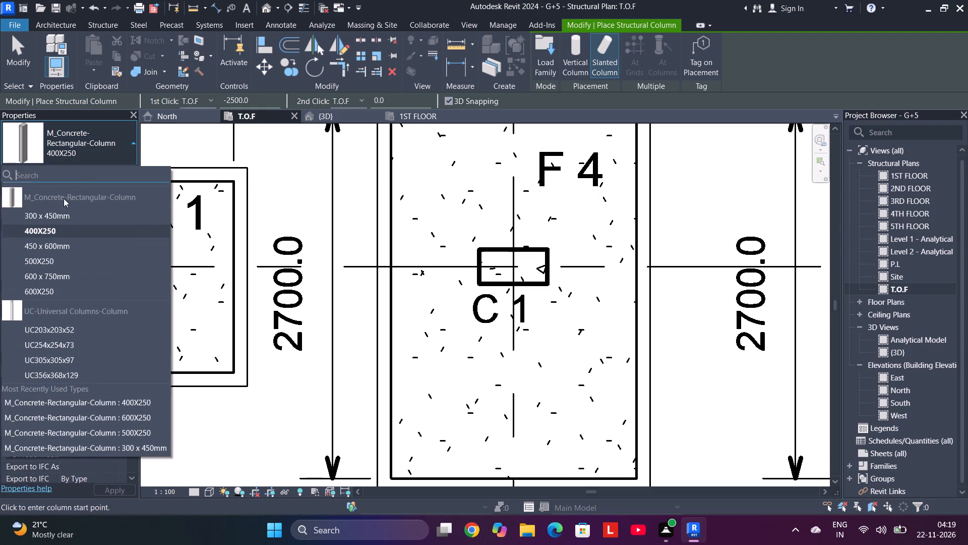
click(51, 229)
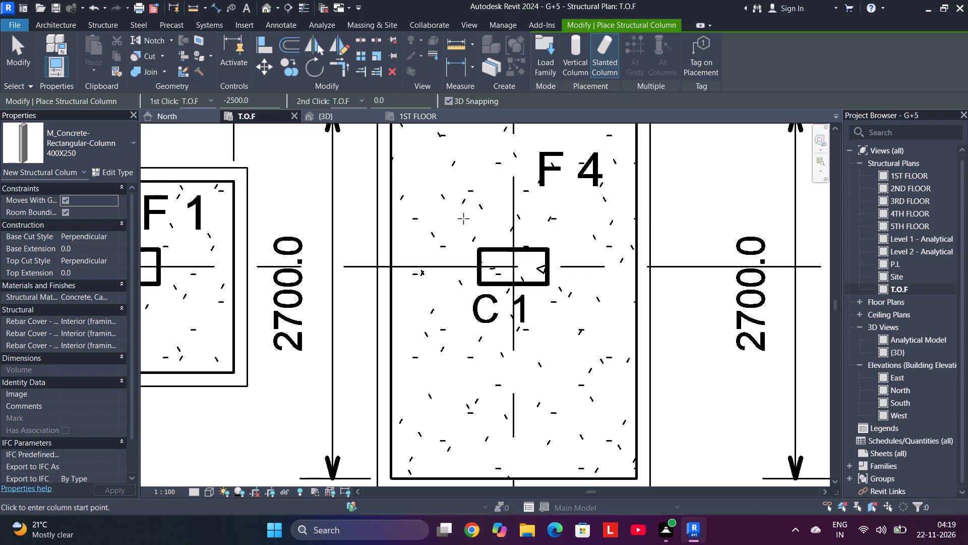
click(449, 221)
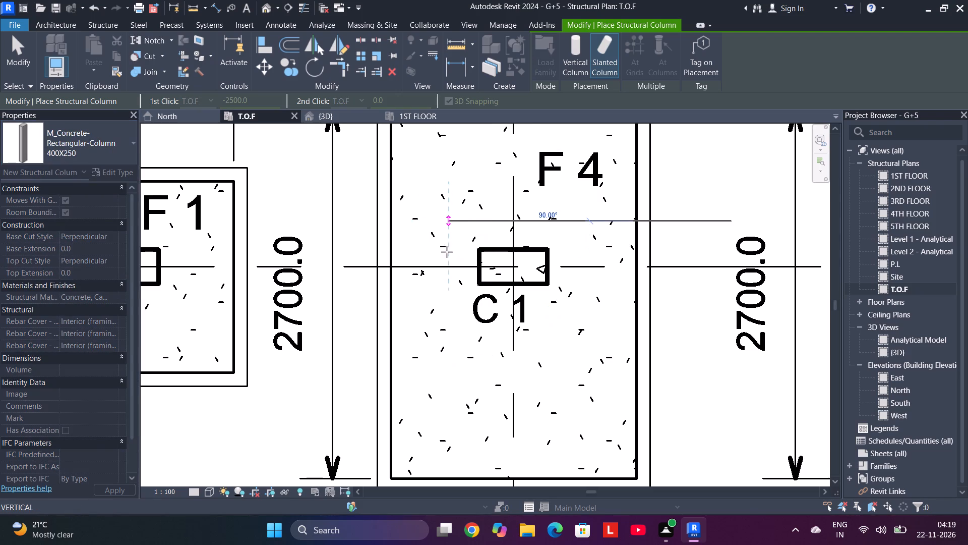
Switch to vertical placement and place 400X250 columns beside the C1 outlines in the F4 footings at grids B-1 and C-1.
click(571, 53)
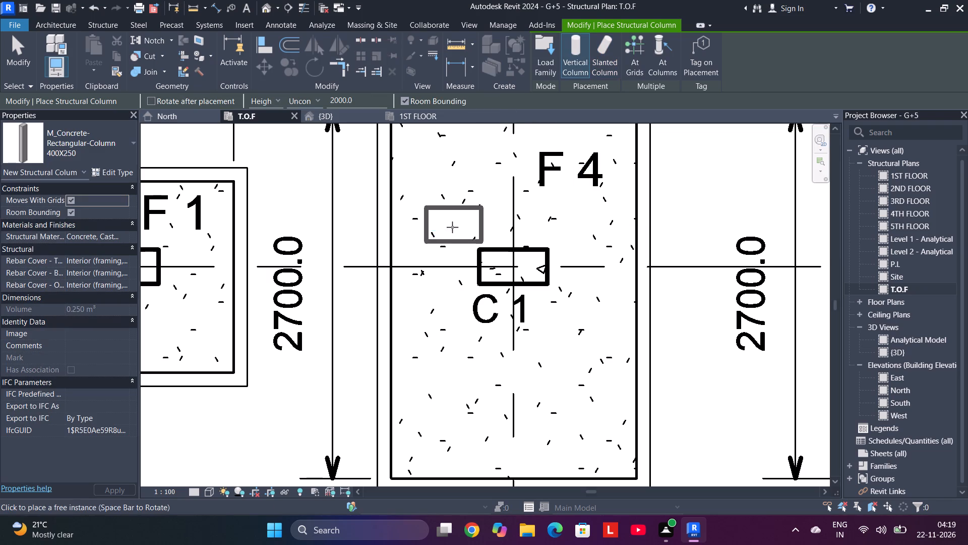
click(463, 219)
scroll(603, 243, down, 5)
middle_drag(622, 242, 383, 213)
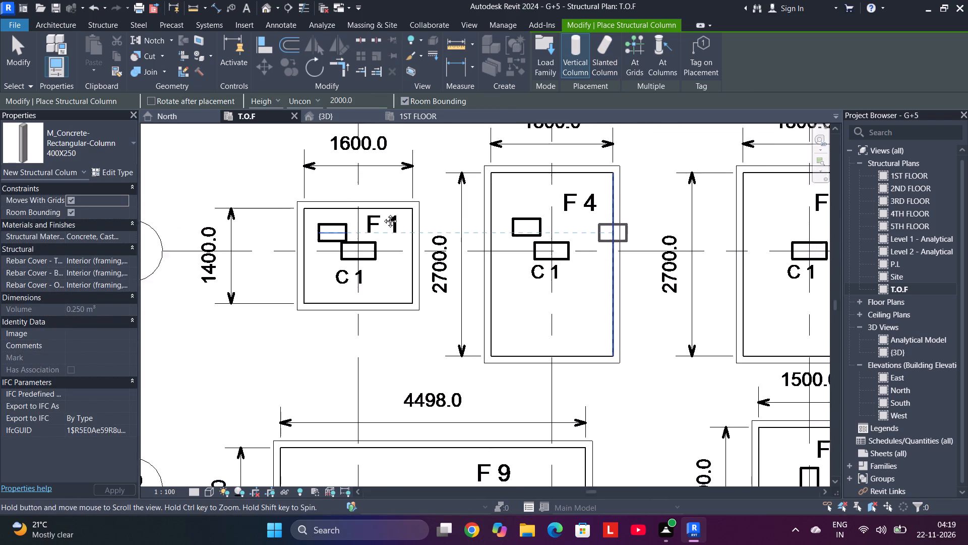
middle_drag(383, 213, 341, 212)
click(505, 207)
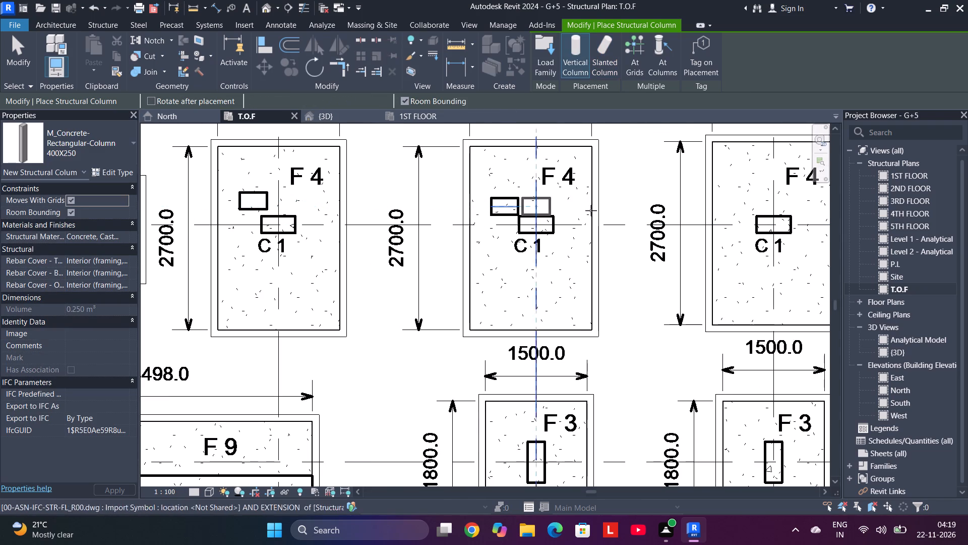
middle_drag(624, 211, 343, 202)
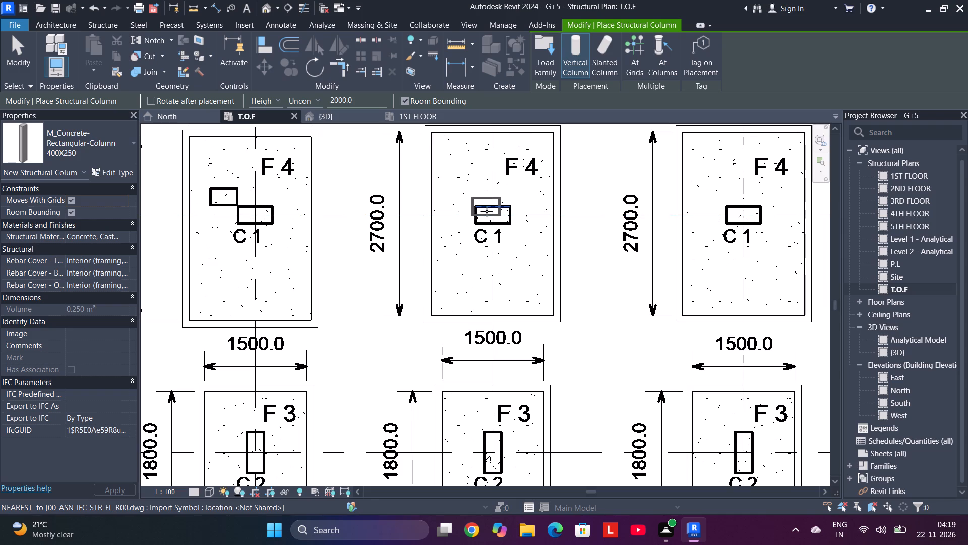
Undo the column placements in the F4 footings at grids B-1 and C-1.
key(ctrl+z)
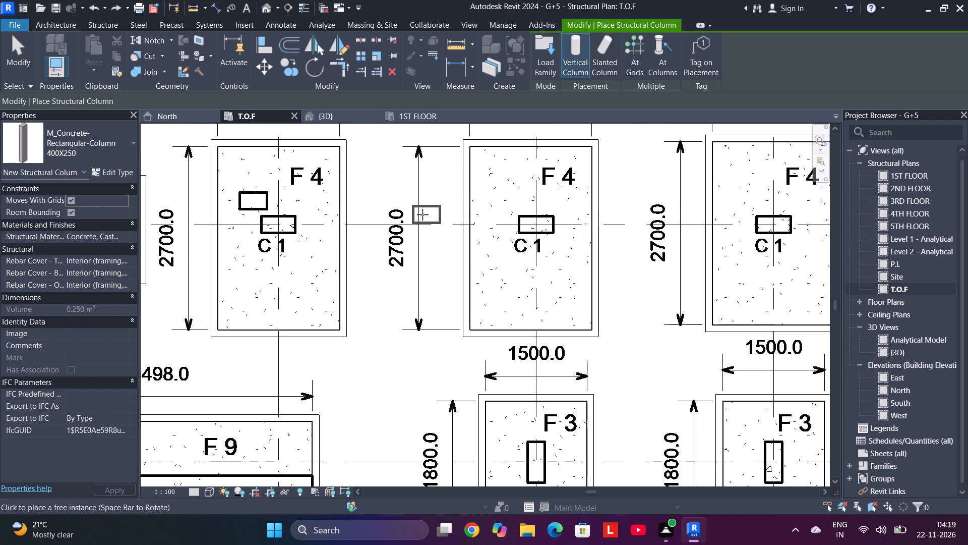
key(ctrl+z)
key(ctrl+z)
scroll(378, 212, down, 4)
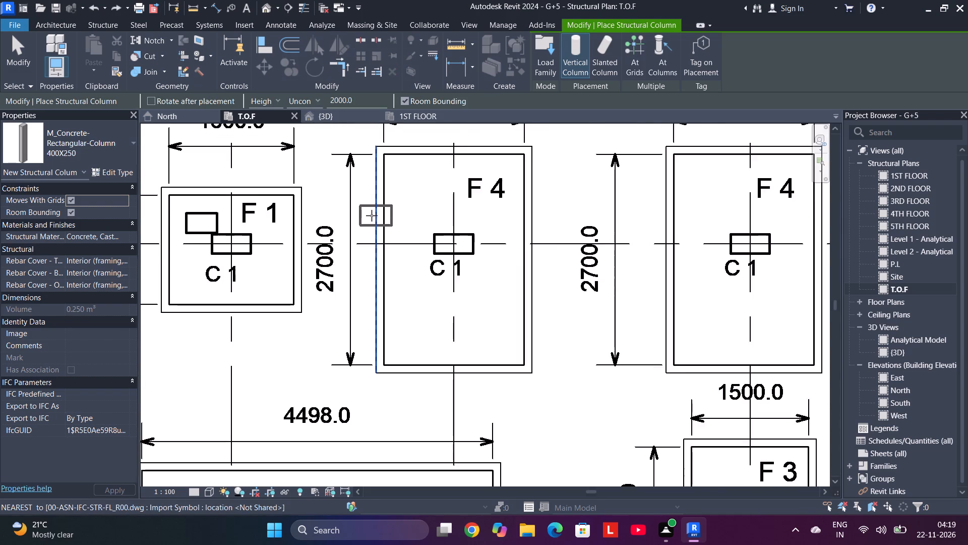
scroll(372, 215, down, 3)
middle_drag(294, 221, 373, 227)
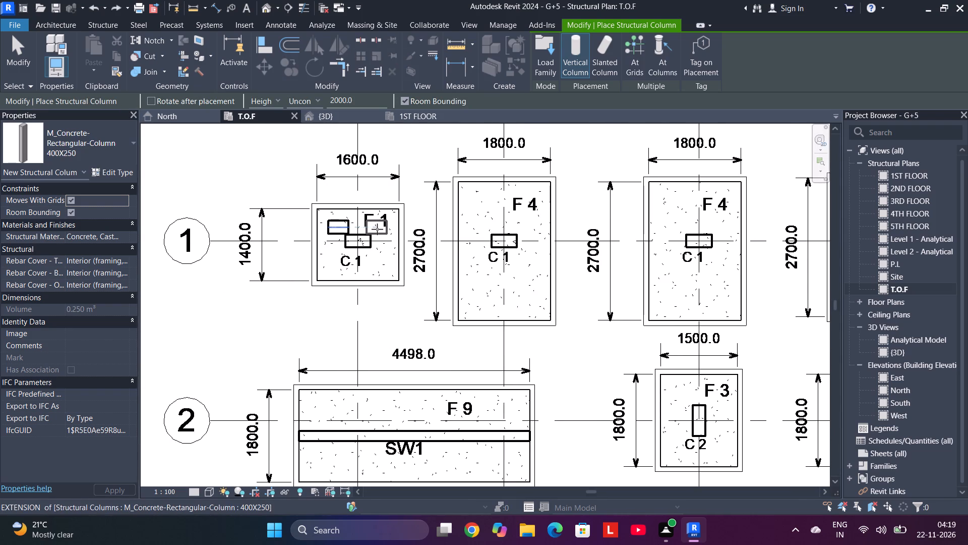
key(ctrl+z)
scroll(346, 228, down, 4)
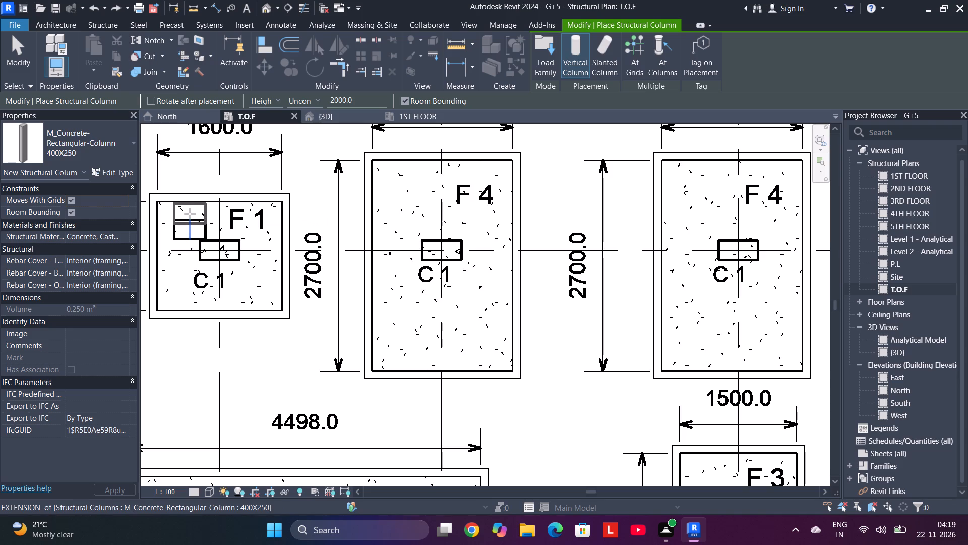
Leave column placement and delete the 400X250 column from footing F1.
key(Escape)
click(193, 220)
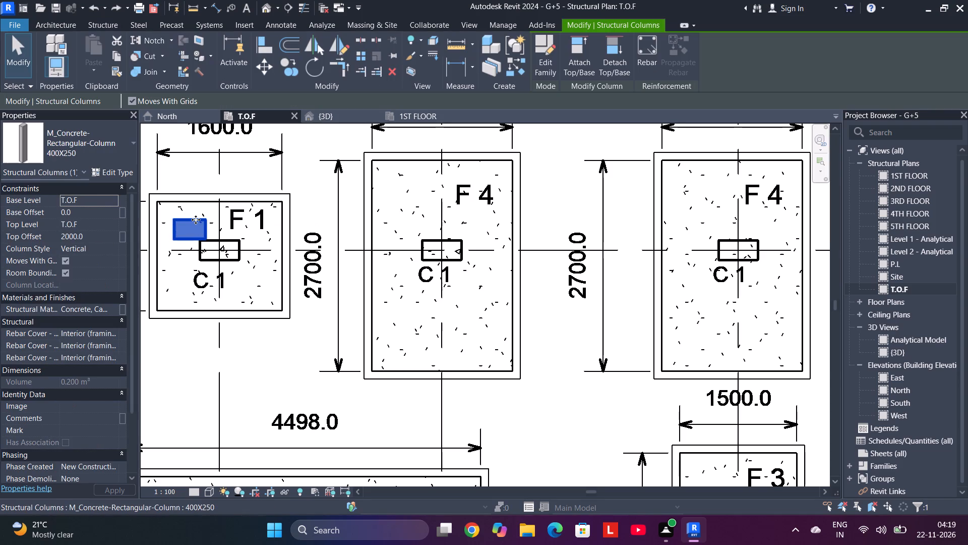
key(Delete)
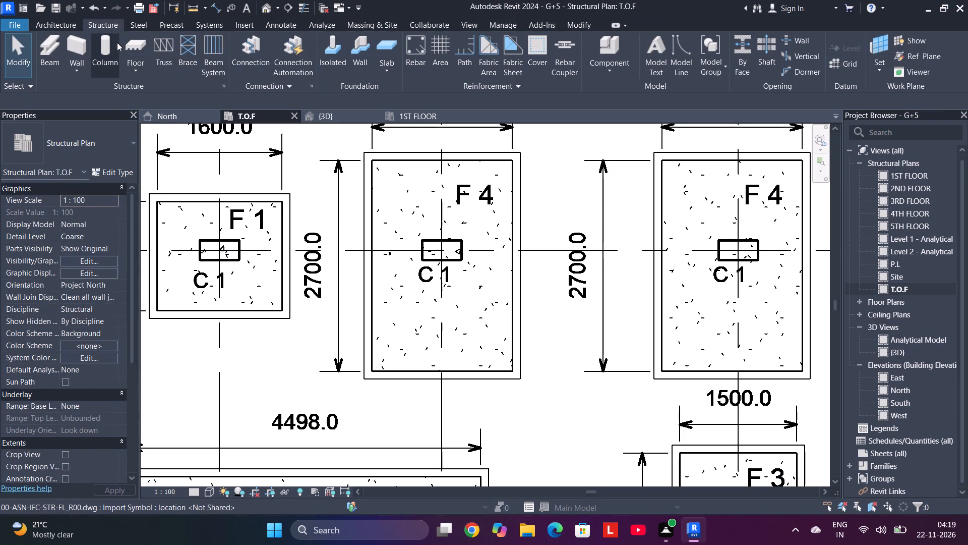
Place 500X250 vertical concrete columns beside C1 in footing F1 and on the C1 outlines of the F4 footings at grids B-1, C-1 and D-1.
click(117, 42)
click(76, 150)
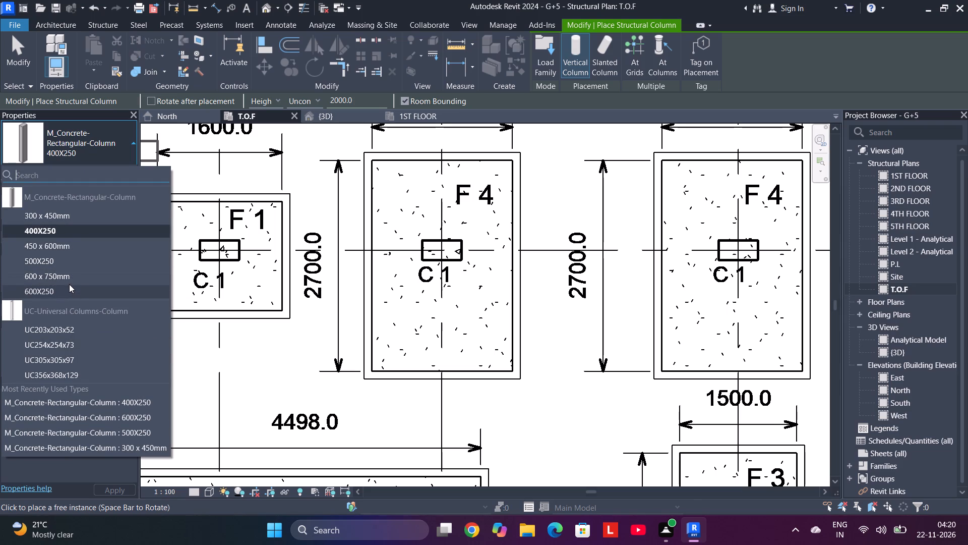
click(72, 264)
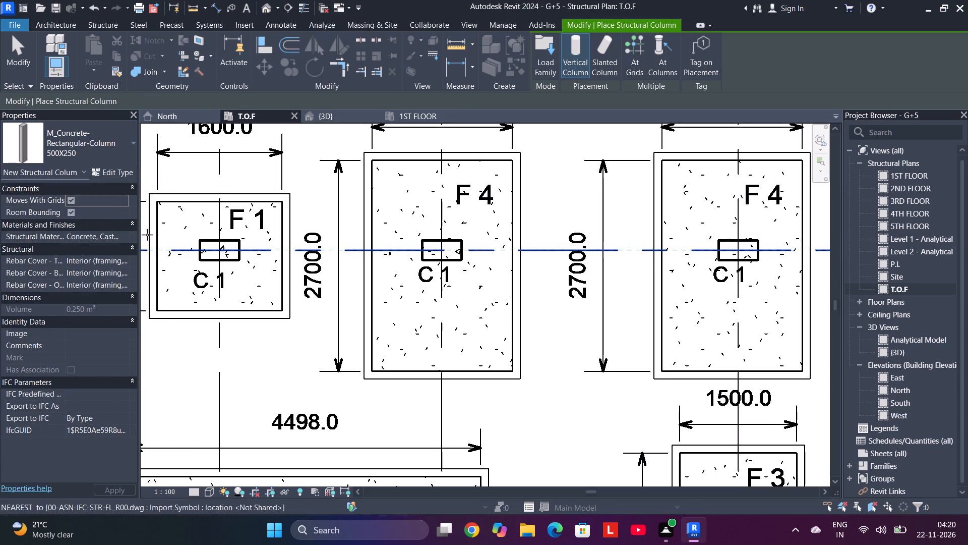
click(188, 229)
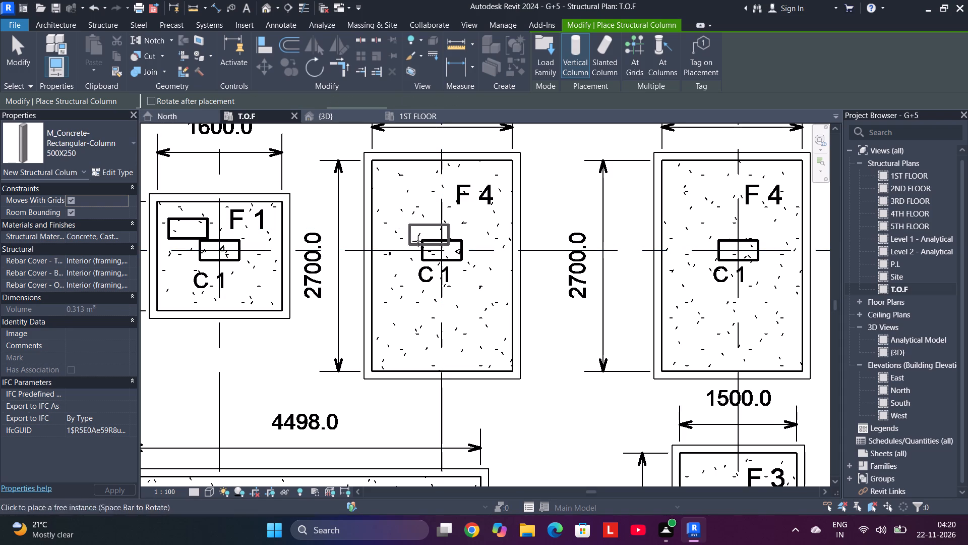
click(444, 248)
middle_drag(520, 246, 166, 219)
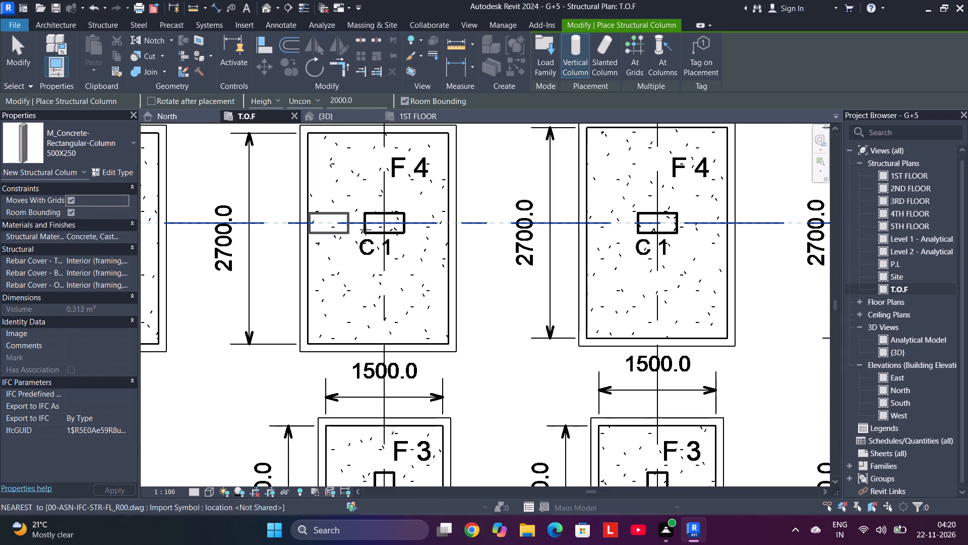
click(390, 224)
middle_drag(441, 224, 149, 212)
click(368, 208)
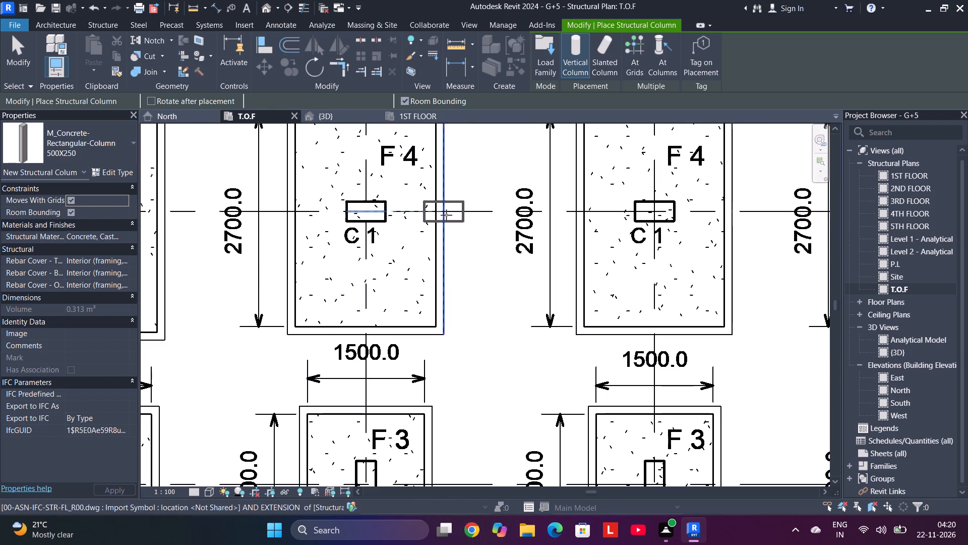
Place 500X250 columns at the C1 outlines of the F4 footings at grids E-1, F-1 and G-1, and beside C1 in footing F5.
middle_drag(446, 215, 124, 199)
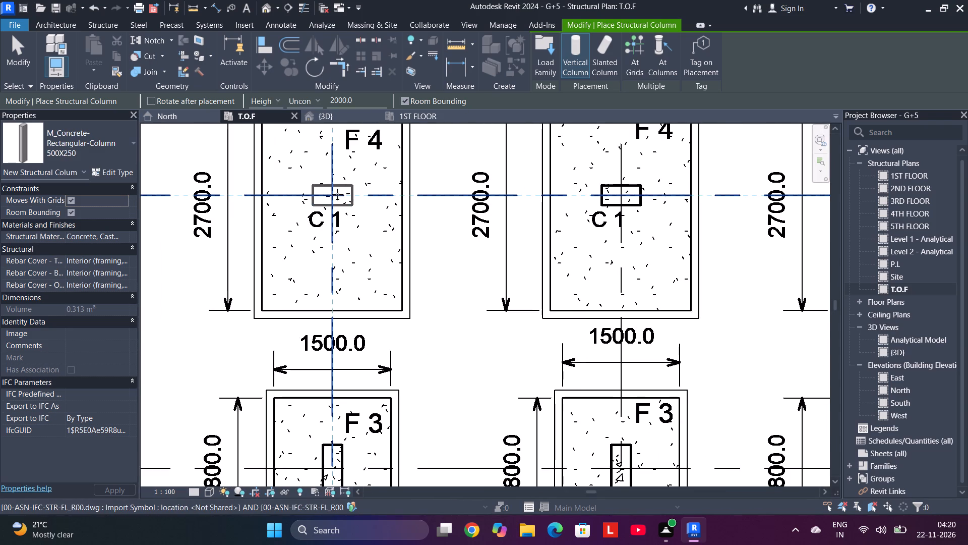
click(337, 194)
middle_drag(398, 203, 200, 187)
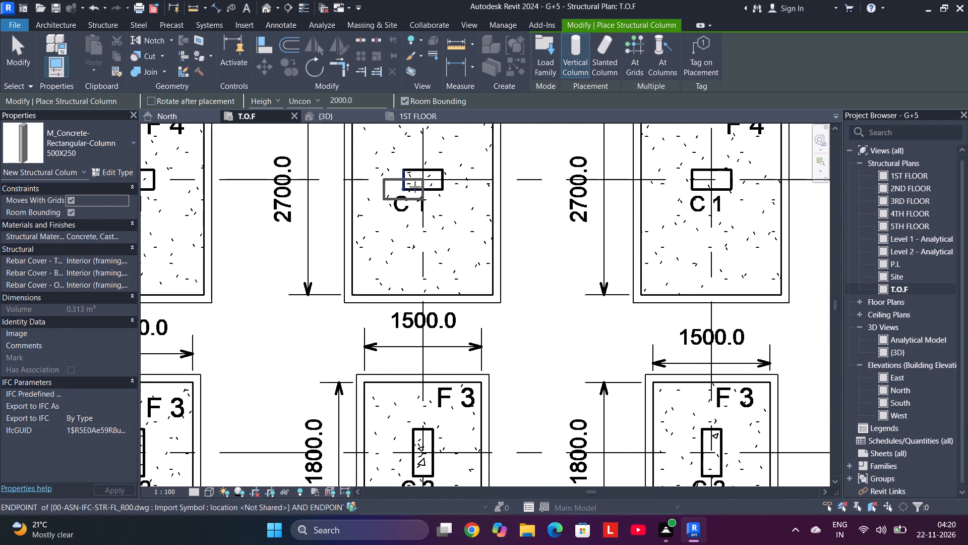
click(422, 178)
middle_drag(474, 188, 202, 195)
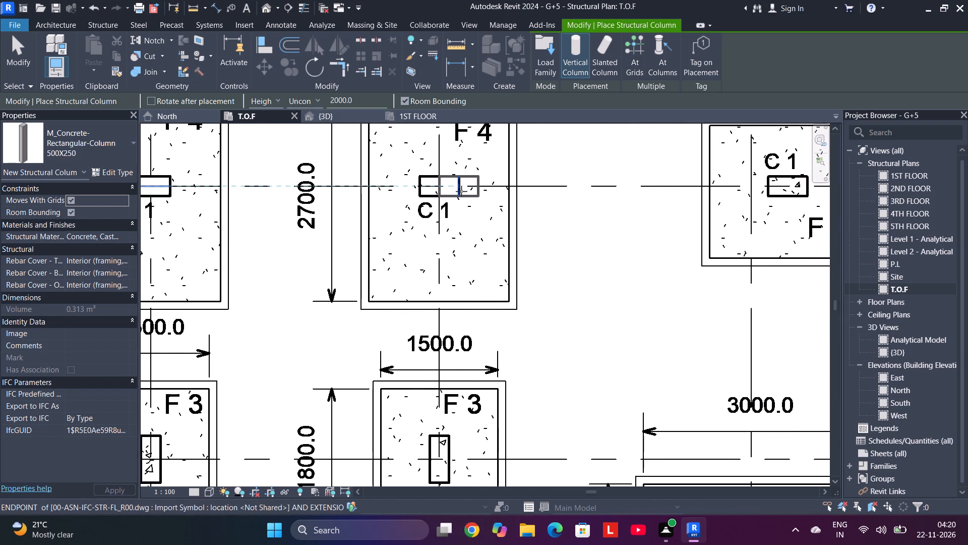
click(446, 187)
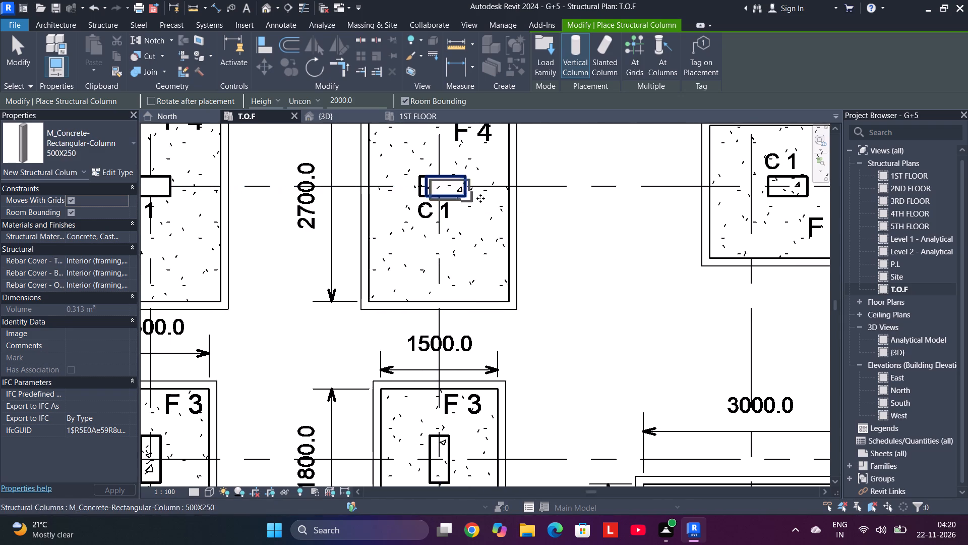
middle_drag(633, 211, 306, 190)
scroll(333, 184, up, 1)
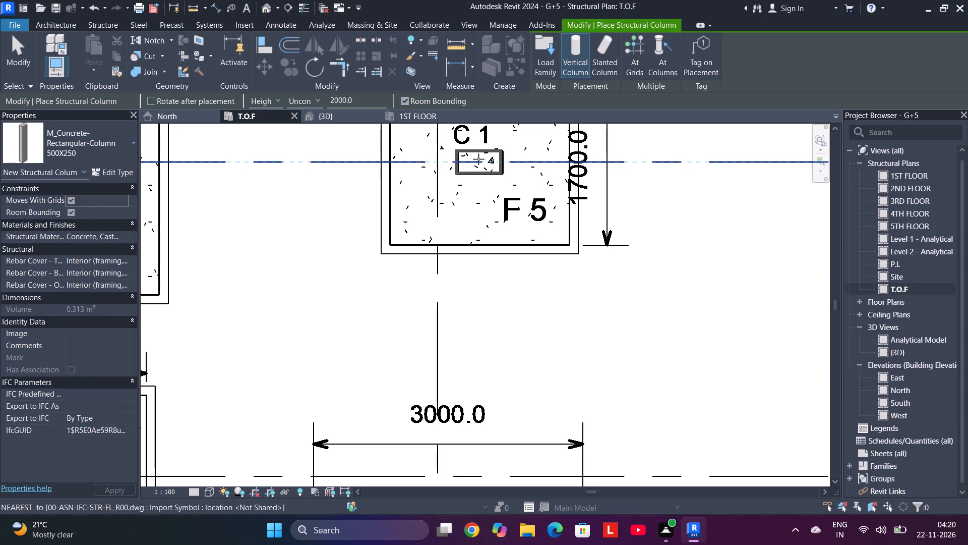
click(515, 160)
Place 500X250 columns beside the C1 outlines in the F4 footings at grids C-4, D-4 and E-4.
scroll(442, 189, down, 5)
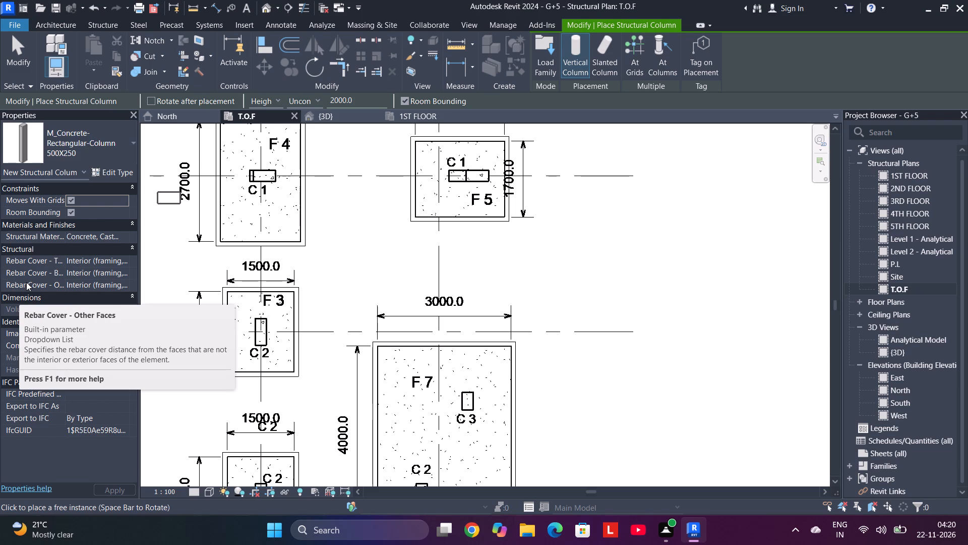
scroll(332, 318, down, 1)
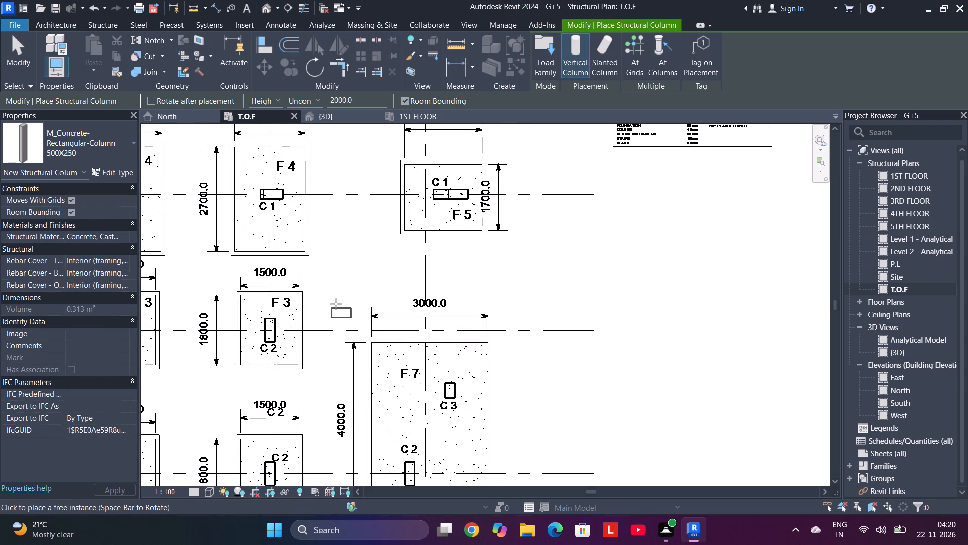
scroll(338, 301, down, 3)
middle_drag(343, 246, 674, 233)
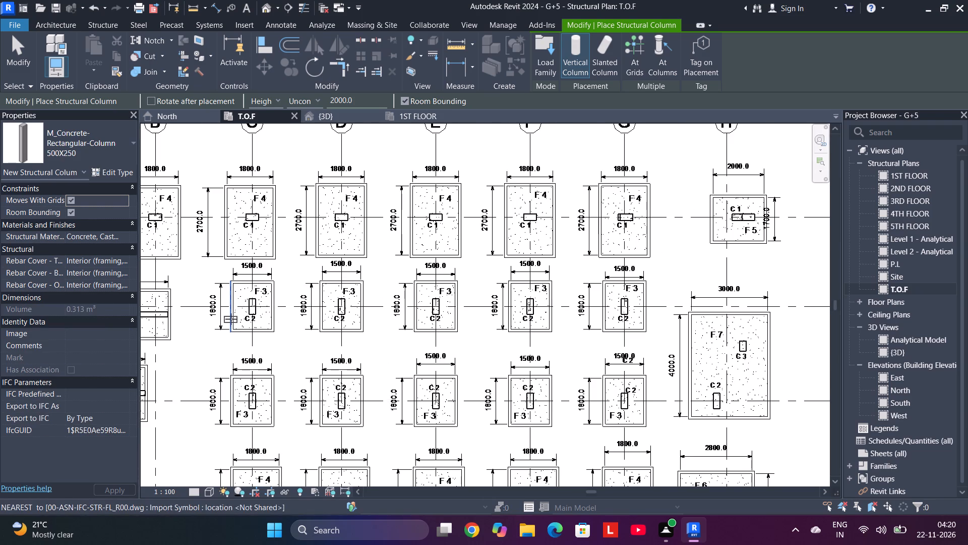
middle_drag(221, 332, 398, 193)
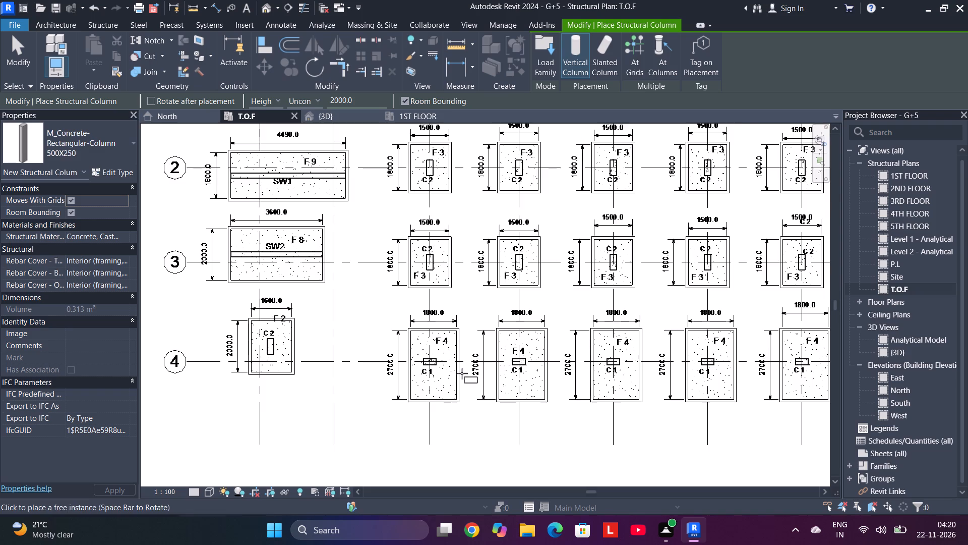
scroll(449, 368, up, 8)
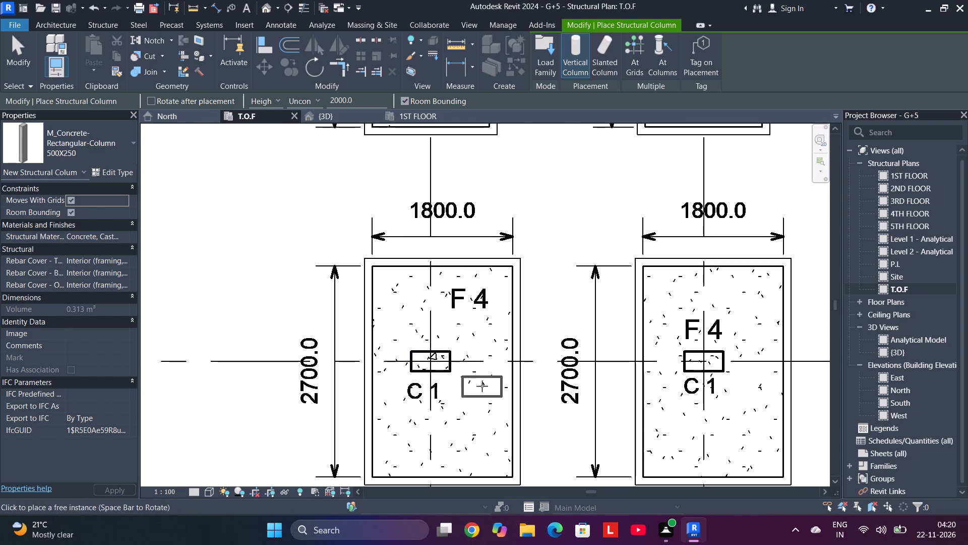
click(470, 389)
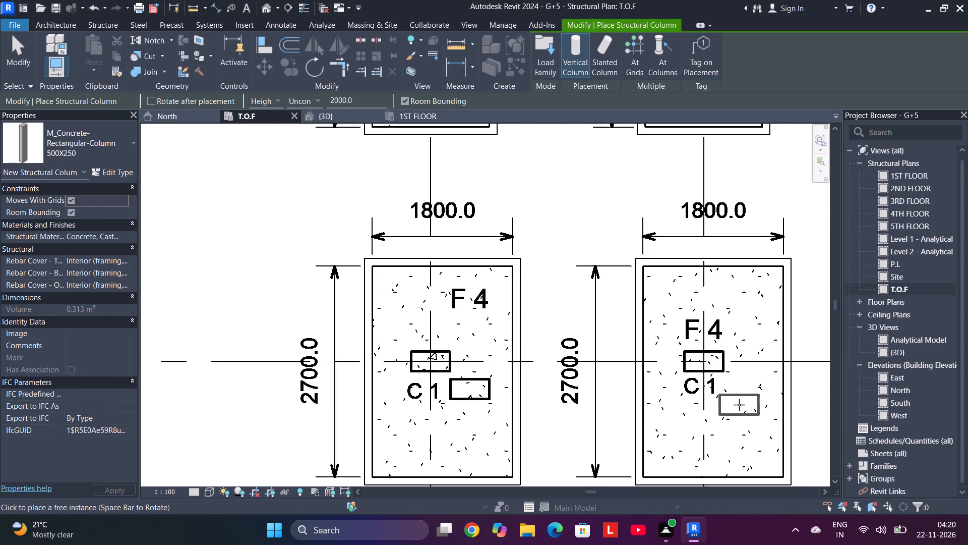
click(742, 404)
middle_drag(736, 404, 91, 322)
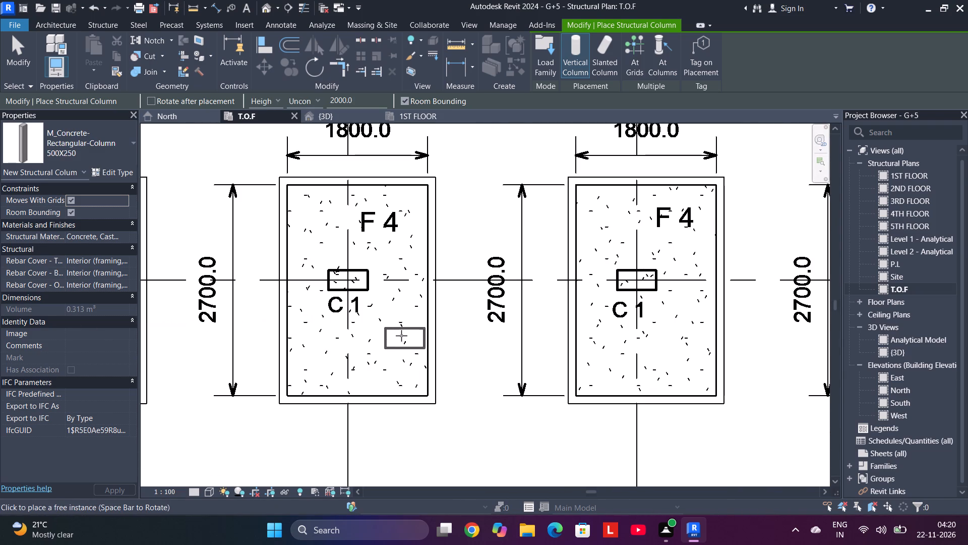
click(392, 326)
Place 500X250 columns beside the C1 outlines in the F4 footings at grids F-4 and G-4.
scroll(446, 329, up, 1)
middle_drag(458, 329, 127, 315)
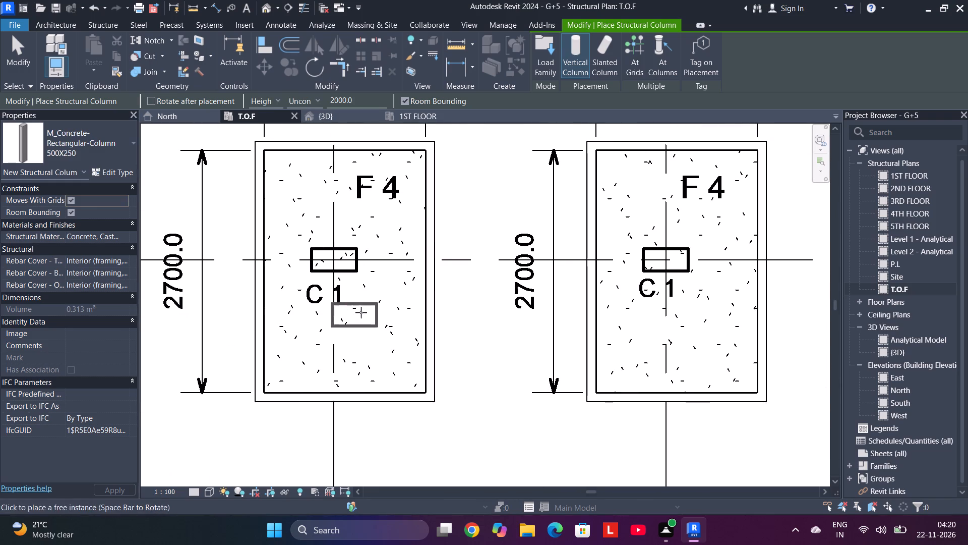
click(383, 294)
middle_drag(478, 305, 219, 303)
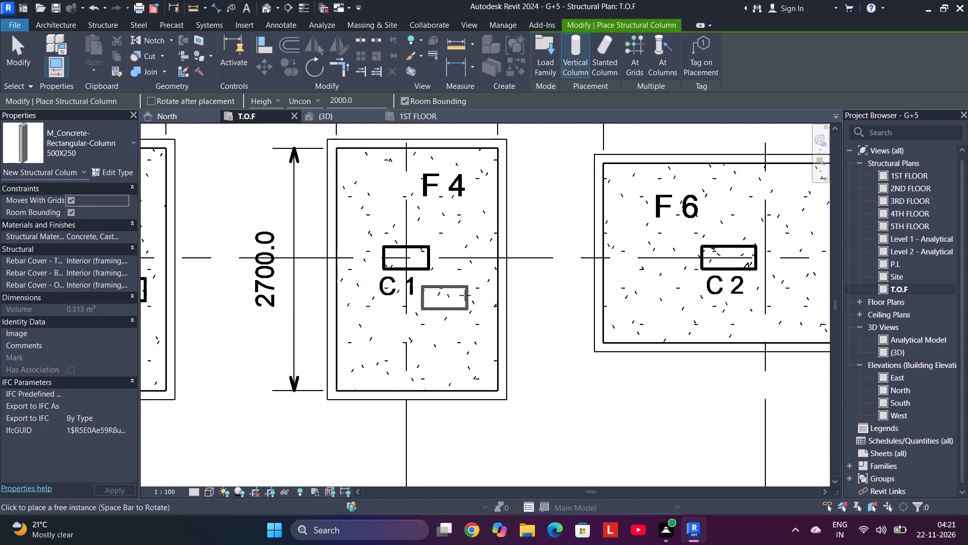
click(458, 293)
Switch the column type to 600X250 and place one beside the C2 outline in footing F6.
middle_drag(490, 294, 338, 358)
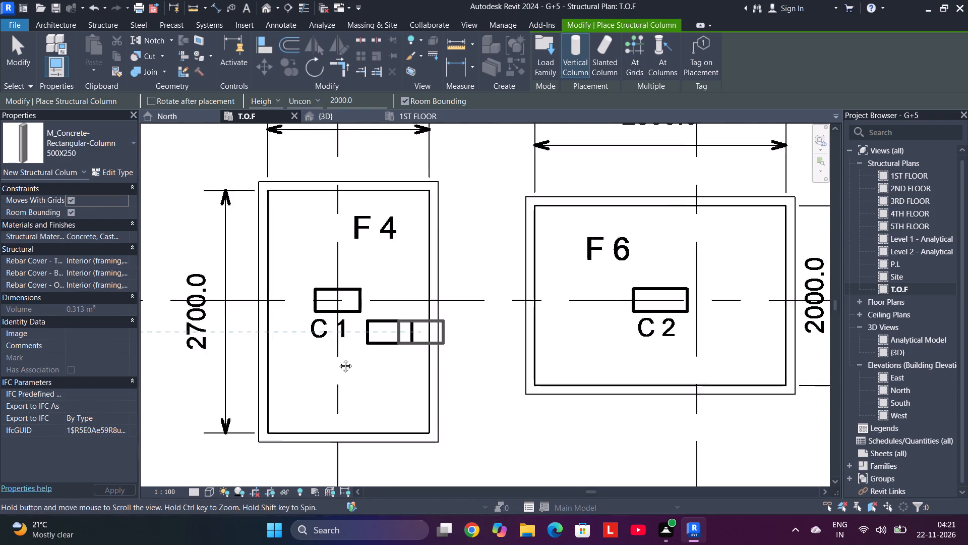
middle_drag(338, 358, 316, 363)
click(104, 159)
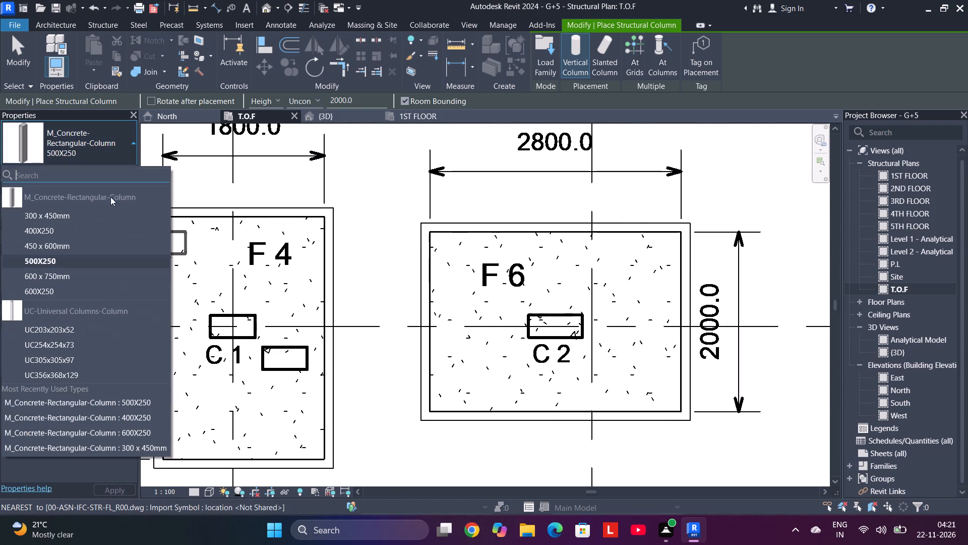
click(91, 288)
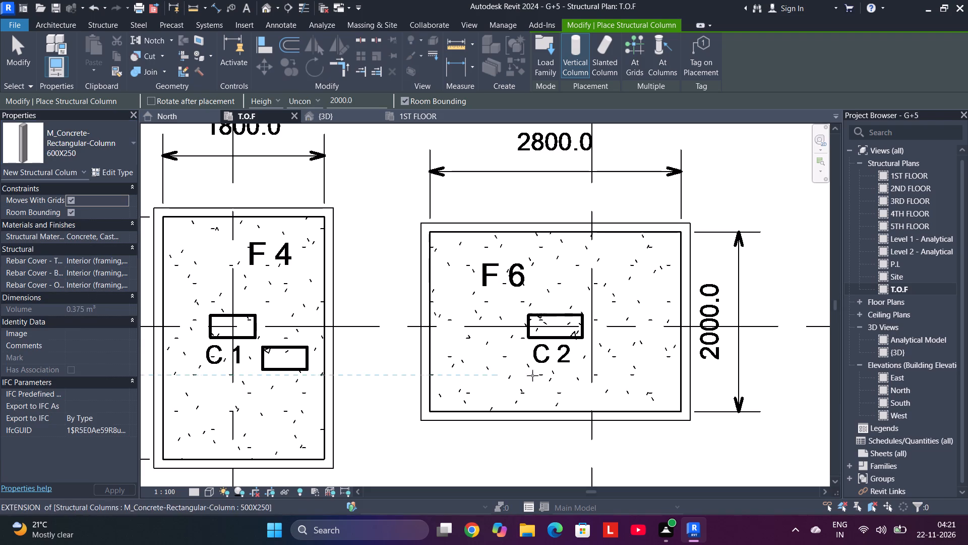
click(487, 359)
Rotate the 600X250 column to an upright orientation in plan and place it beside the C2 outline in footing F7.
scroll(542, 334, down, 8)
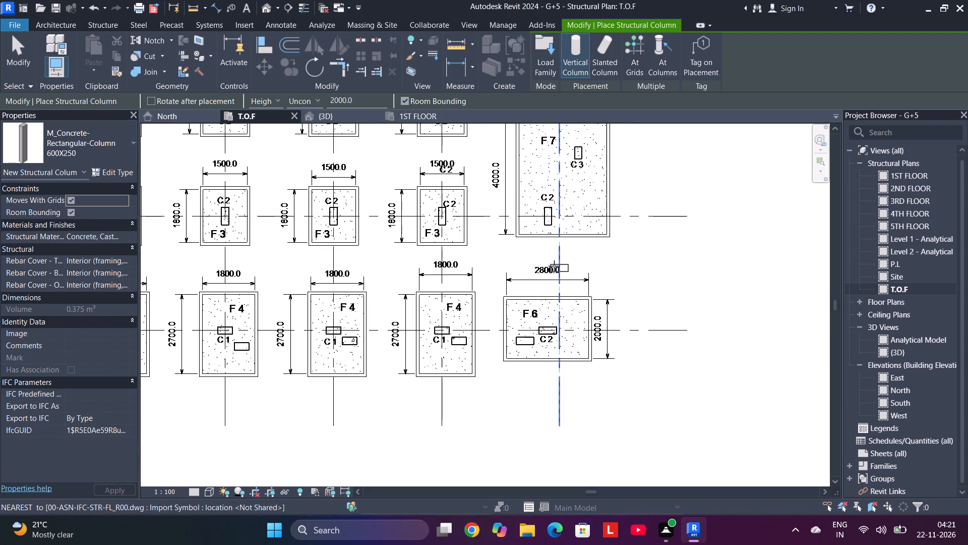
middle_drag(546, 242, 531, 319)
key(space)
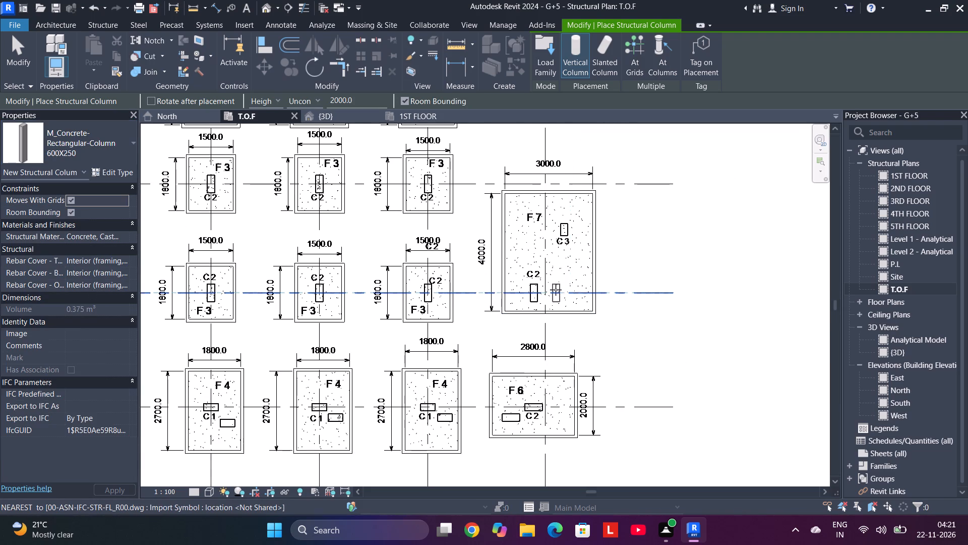
click(559, 290)
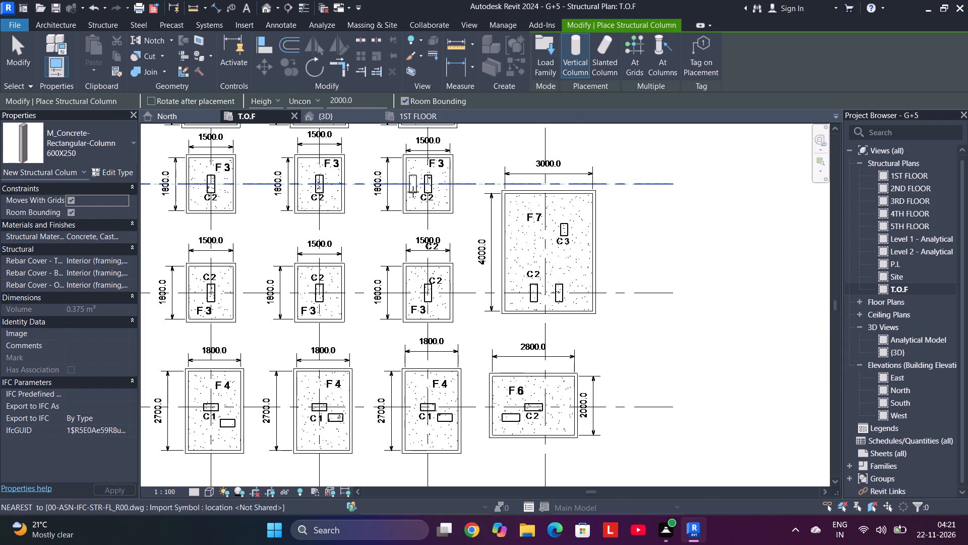
Place rotated 600X250 columns on the C2 outlines of the F3 footings along grid 3, from G-3 to C-3.
scroll(437, 302, up, 6)
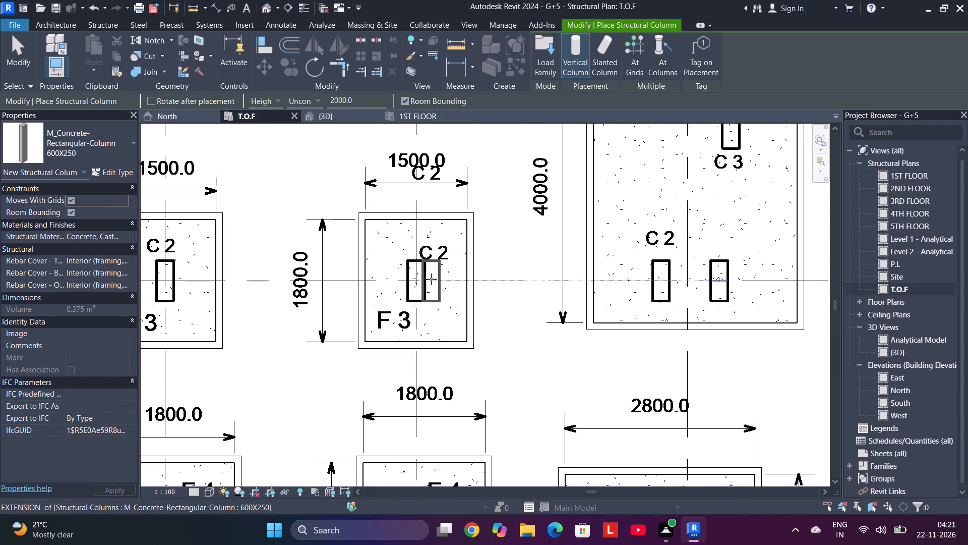
click(416, 277)
middle_drag(353, 292, 572, 285)
click(383, 275)
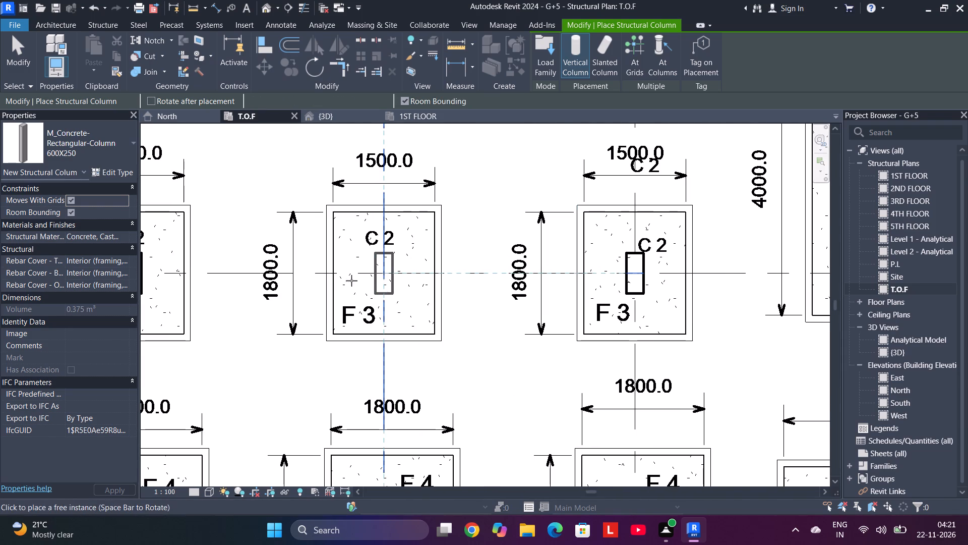
middle_drag(350, 281, 600, 277)
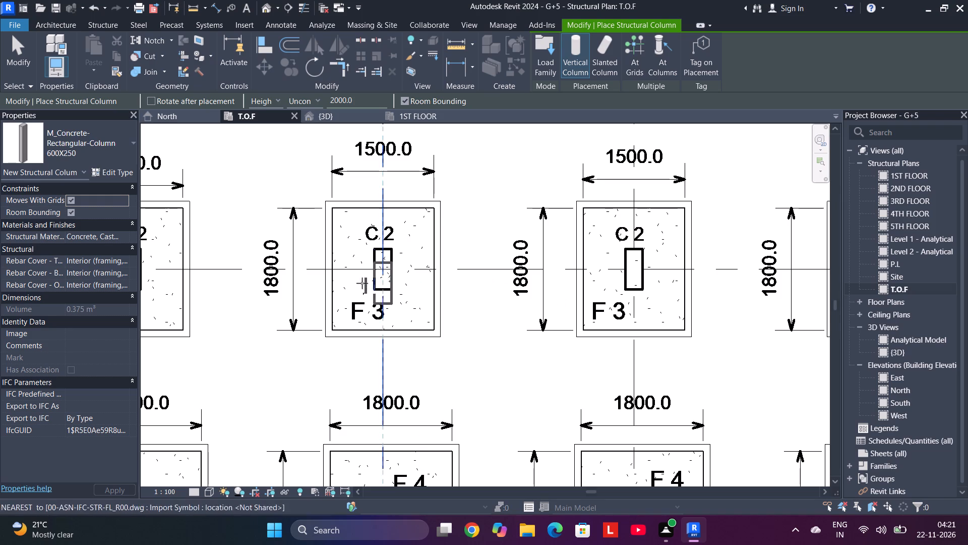
middle_drag(326, 279, 397, 277)
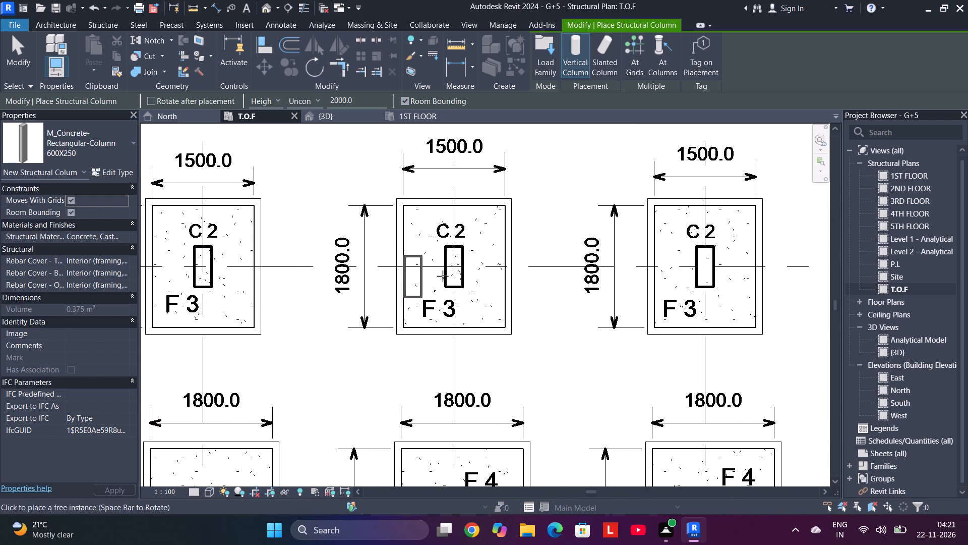
click(205, 265)
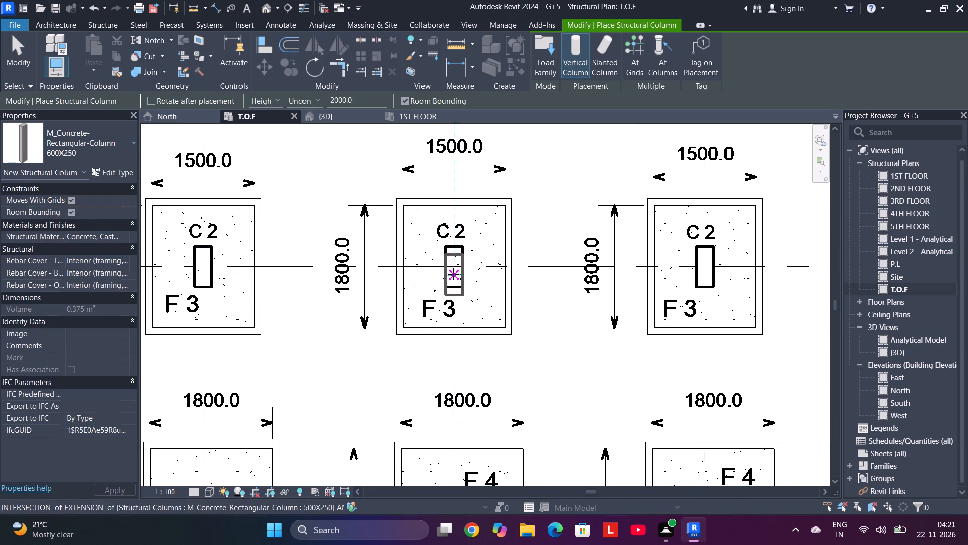
click(452, 268)
middle_drag(417, 271, 611, 260)
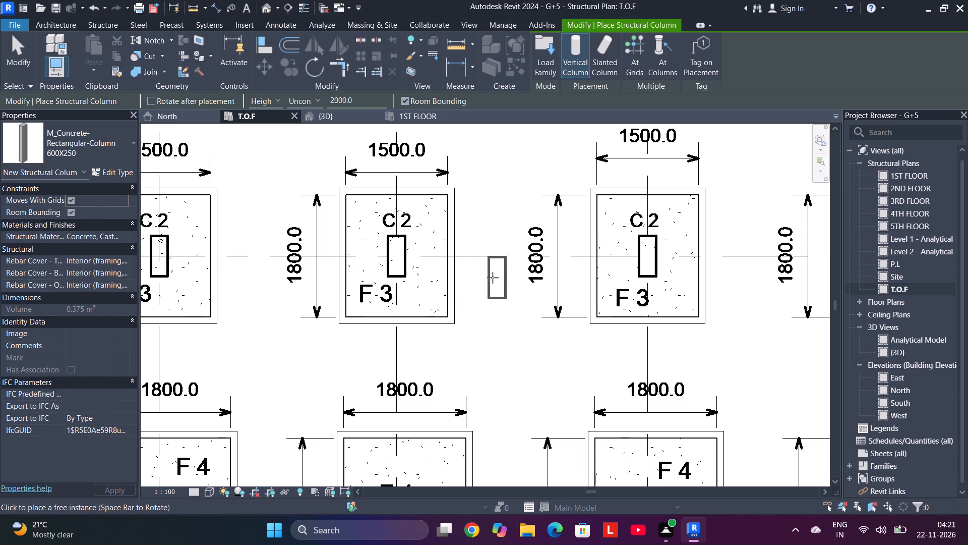
middle_drag(434, 279, 607, 257)
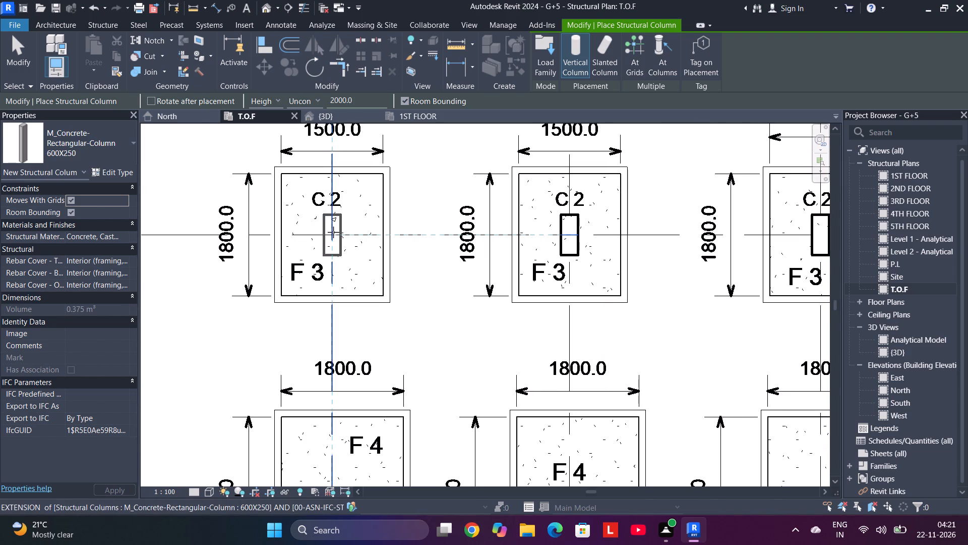
click(333, 232)
Place upright 600X250 columns on the C2 outlines of the F3 footings along grid 2, from C-2 to G-2.
middle_drag(417, 226, 471, 375)
scroll(474, 287, down, 2)
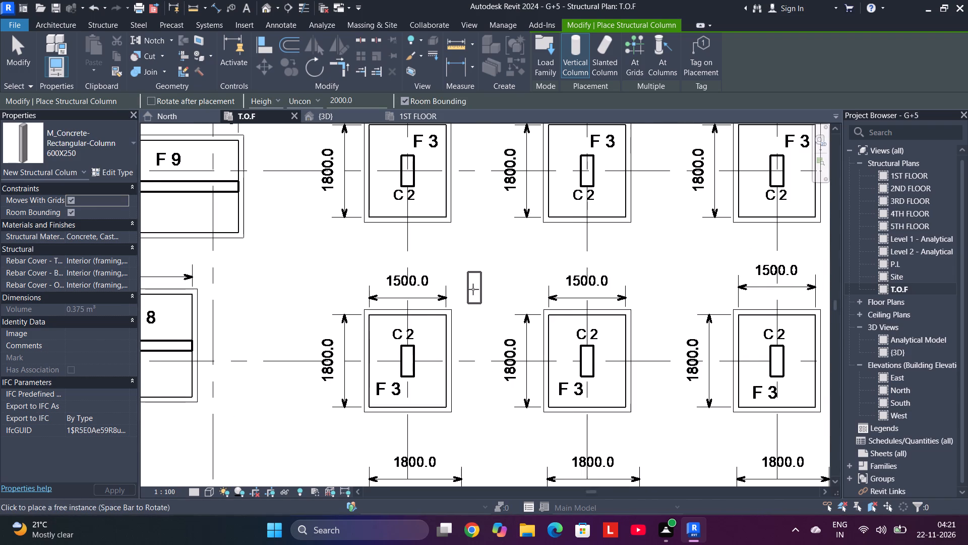
middle_drag(428, 249, 415, 332)
scroll(415, 332, down, 1)
scroll(393, 260, up, 2)
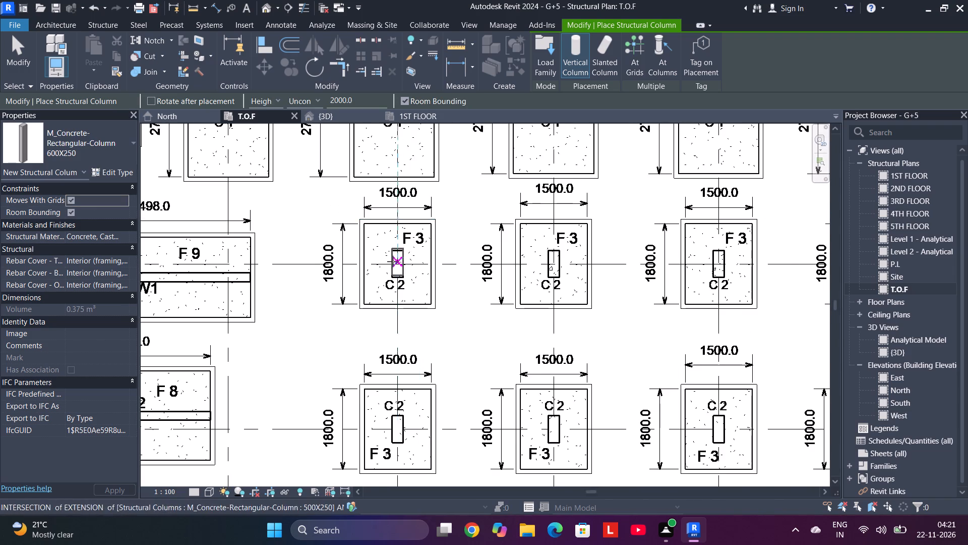
scroll(393, 261, up, 3)
click(403, 267)
middle_drag(702, 278, 693, 279)
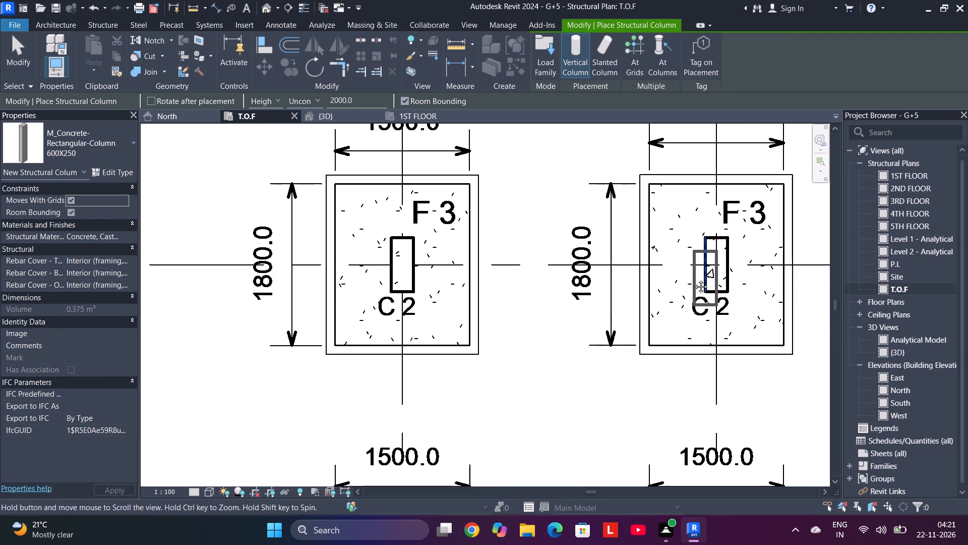
middle_drag(693, 279, 440, 275)
click(451, 262)
middle_drag(585, 268, 470, 268)
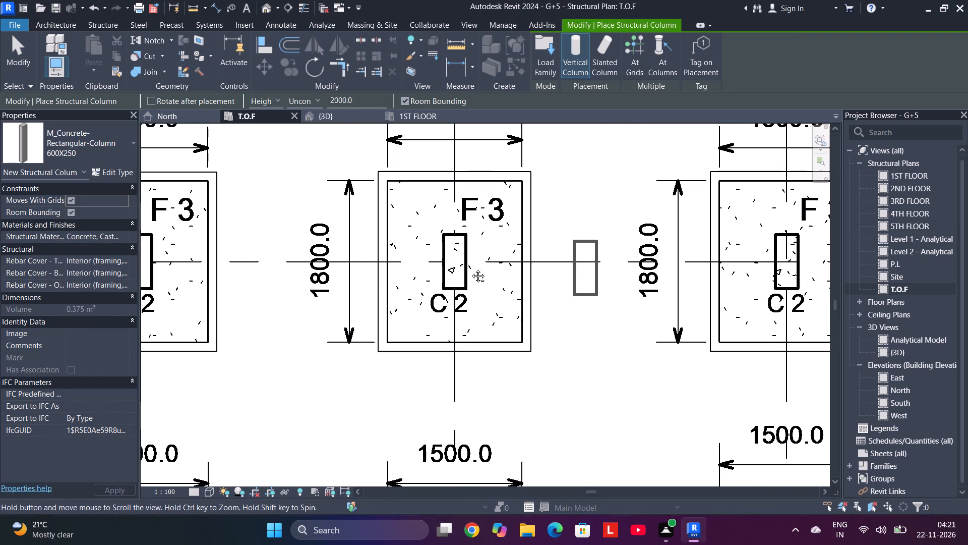
middle_drag(470, 268, 221, 256)
click(426, 250)
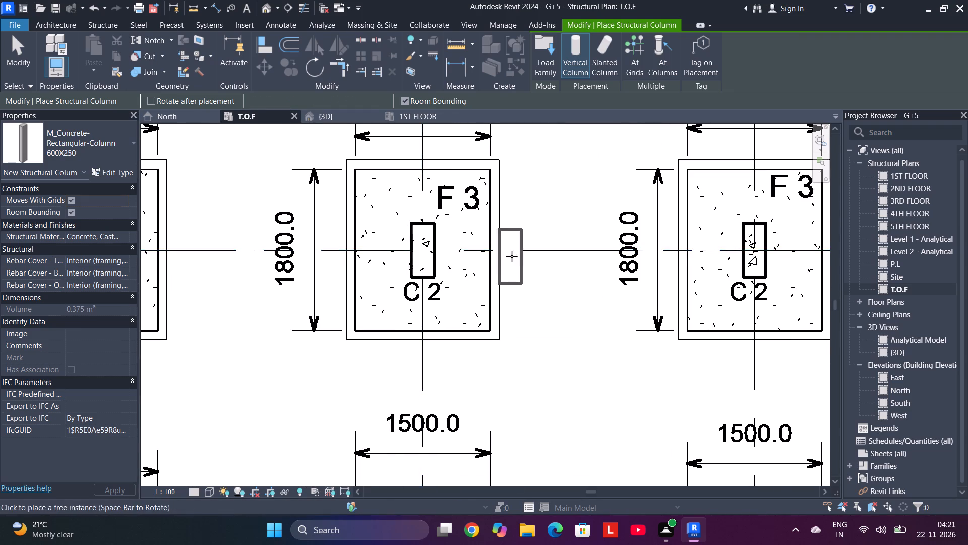
middle_drag(512, 256, 136, 260)
scroll(136, 259, up, 1)
click(380, 258)
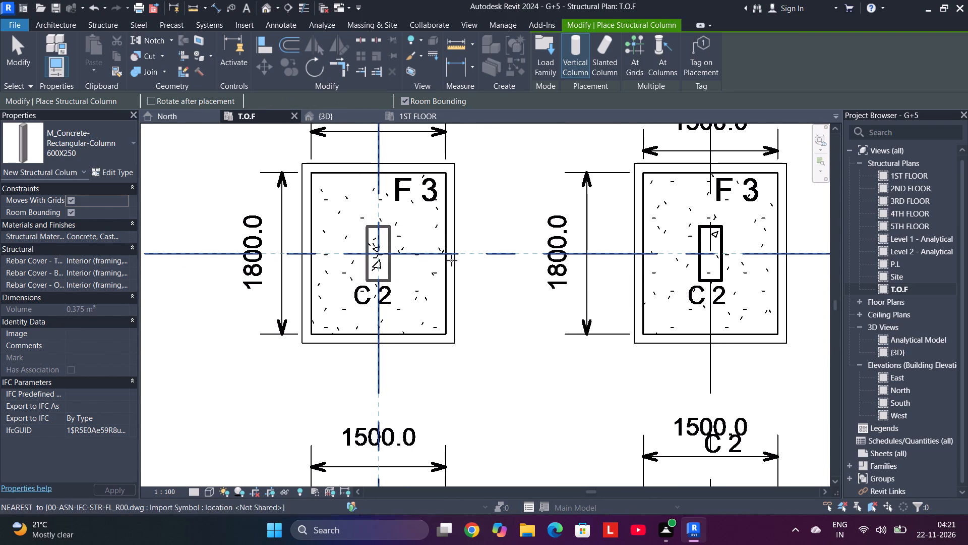
middle_drag(460, 261, 189, 265)
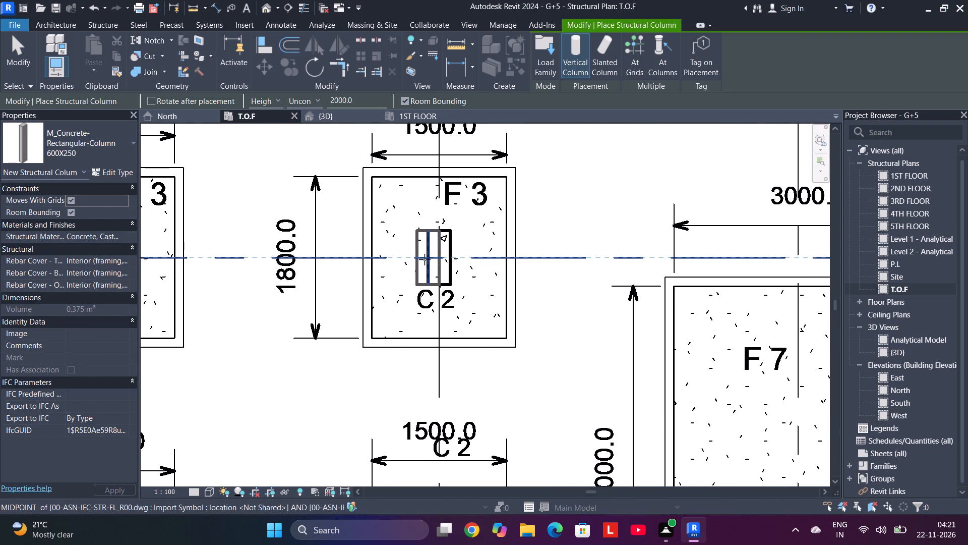
click(441, 258)
Switch the column type to 400X250 and place one near the C3 outline in footing F7.
scroll(532, 275, down, 3)
middle_drag(525, 281, 241, 262)
scroll(407, 370, up, 4)
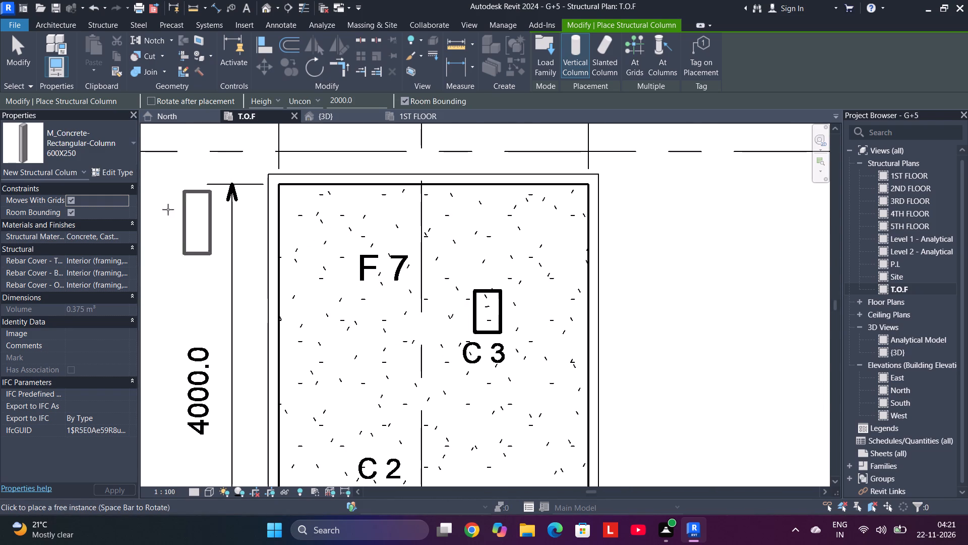
click(81, 149)
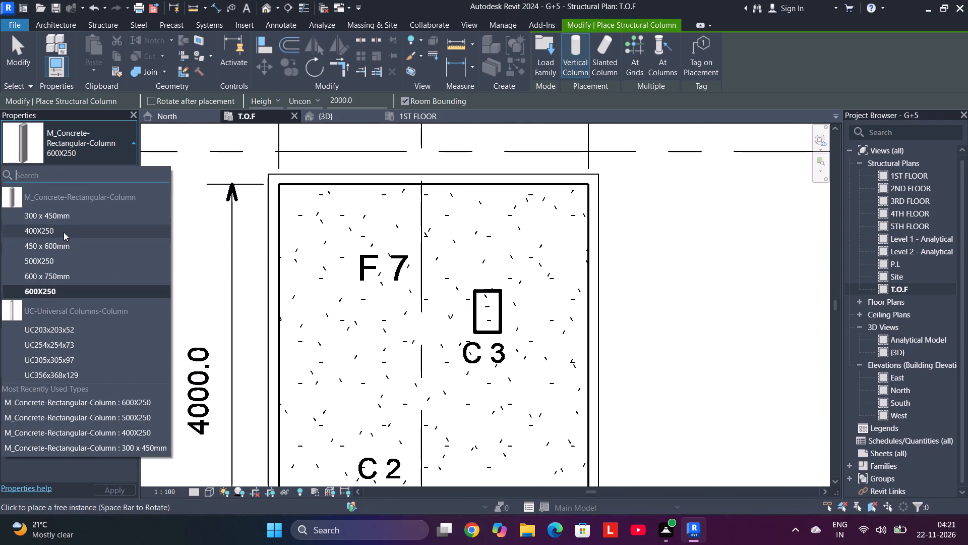
click(64, 232)
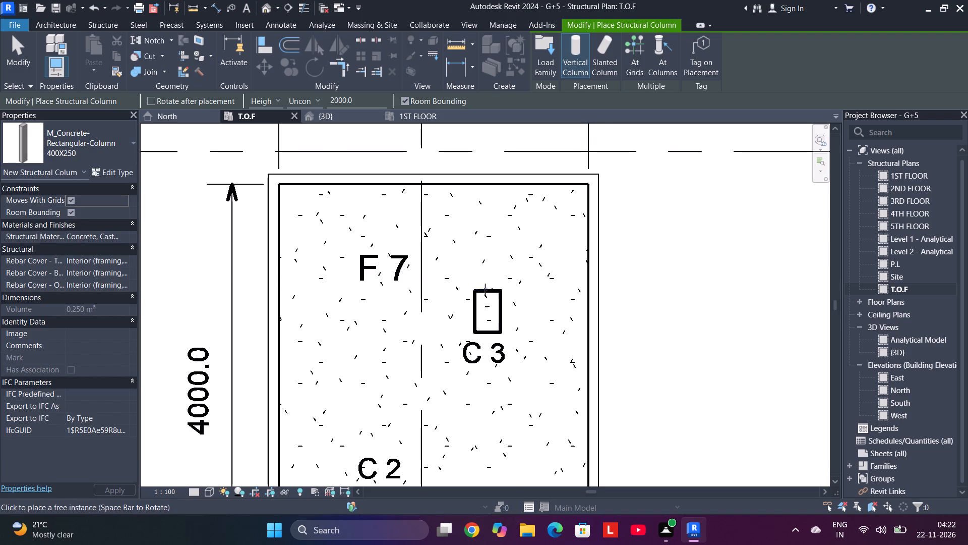
click(450, 266)
scroll(503, 298, down, 1)
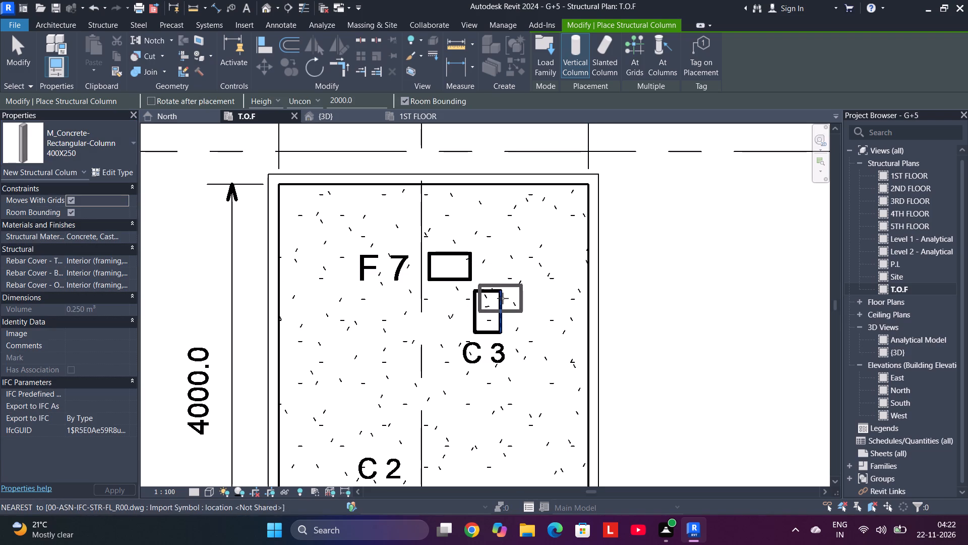
Rotate the 400X250 column upright in plan and place another one near the C3 outline in footing F7.
scroll(500, 297, up, 1)
key(space)
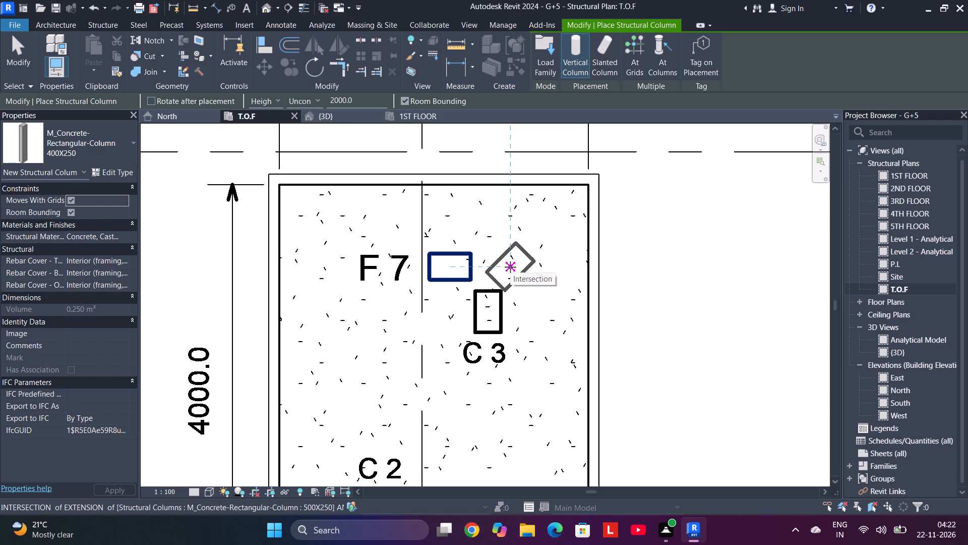
key(space)
click(514, 260)
Check the footings across the T.O.F plan for column outlines that still have no column.
scroll(503, 264, down, 5)
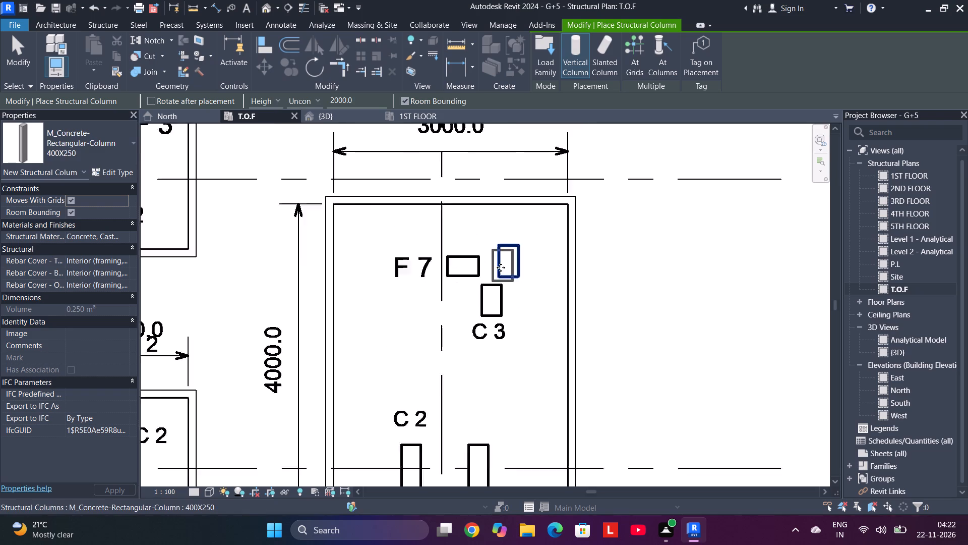
scroll(503, 280, down, 3)
scroll(439, 349, down, 2)
middle_drag(422, 344, 453, 272)
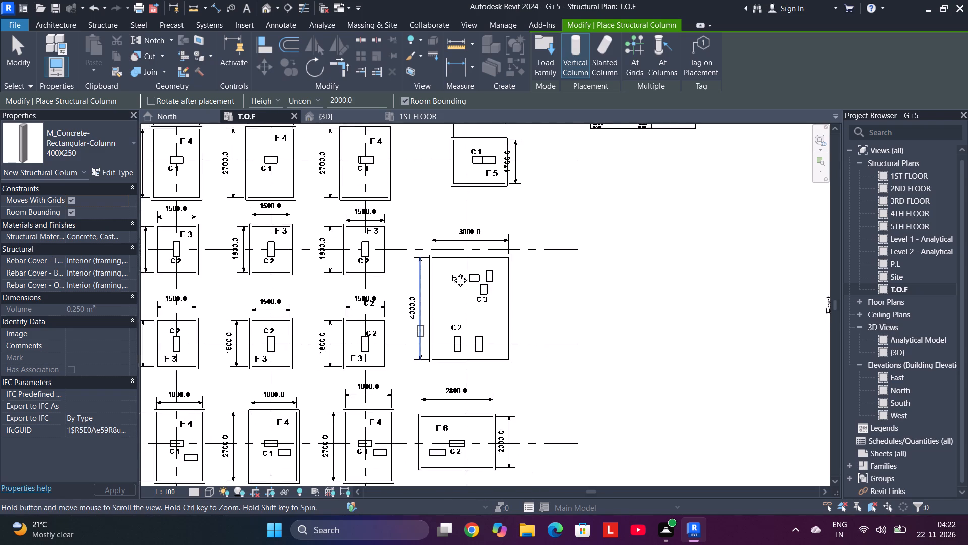
middle_drag(453, 272, 518, 191)
scroll(392, 312, down, 5)
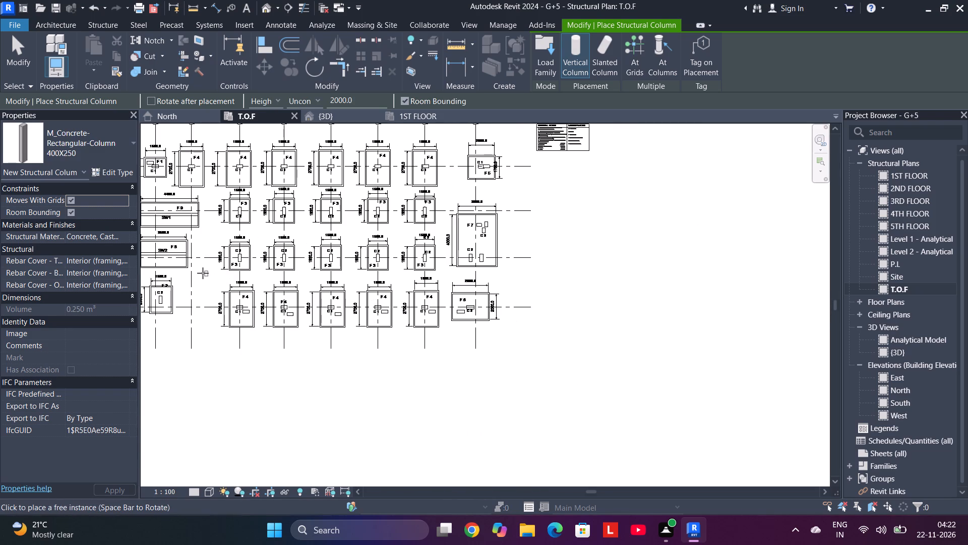
middle_drag(197, 284, 261, 290)
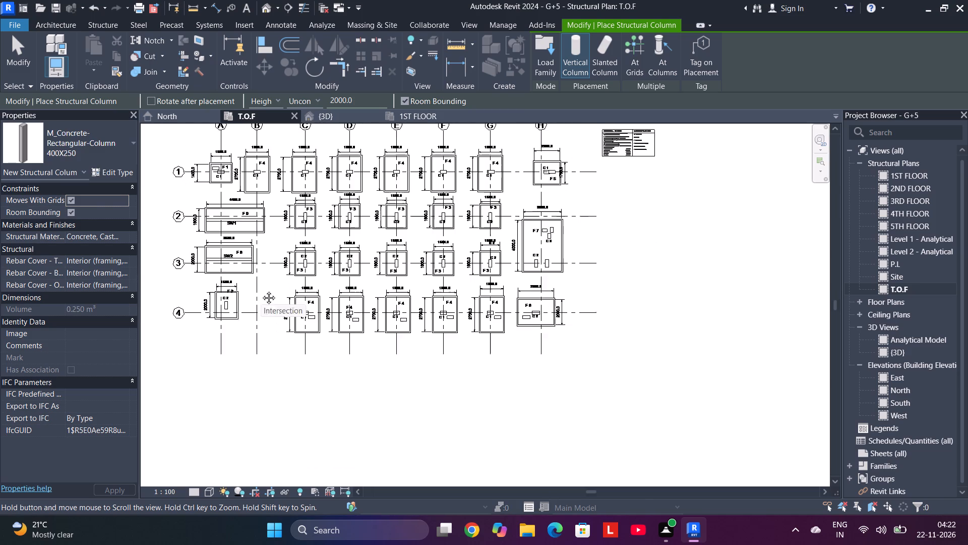
middle_drag(261, 290, 319, 271)
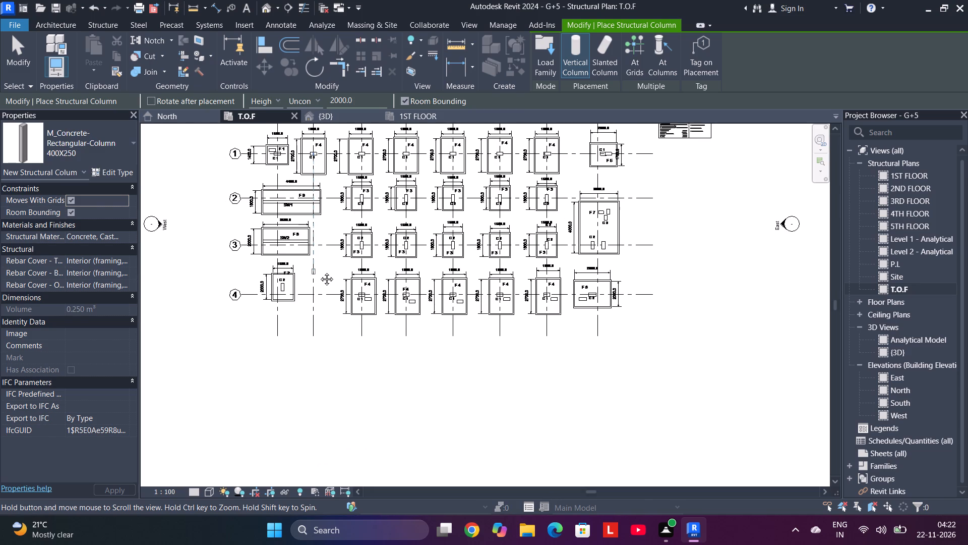
middle_drag(319, 271, 234, 300)
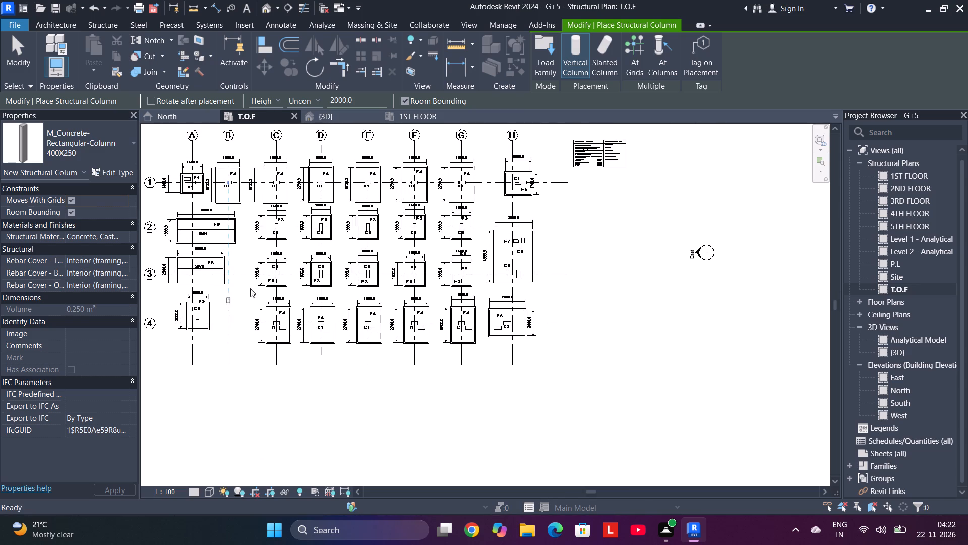
scroll(529, 188, up, 7)
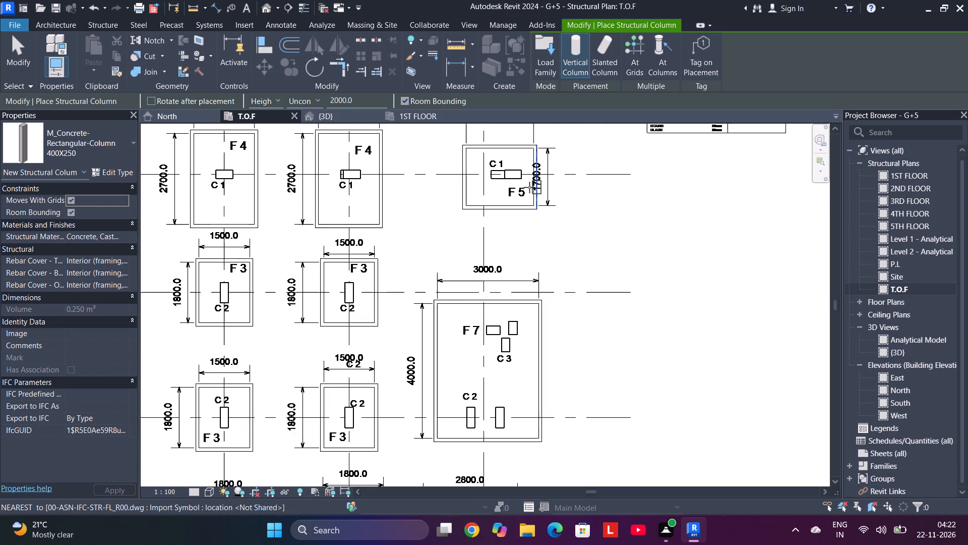
scroll(529, 187, up, 1)
scroll(526, 189, down, 5)
Switch the column type back to 600X250 and place one, rotated upright, beside the C2 outline in footing F2.
middle_drag(377, 272, 388, 257)
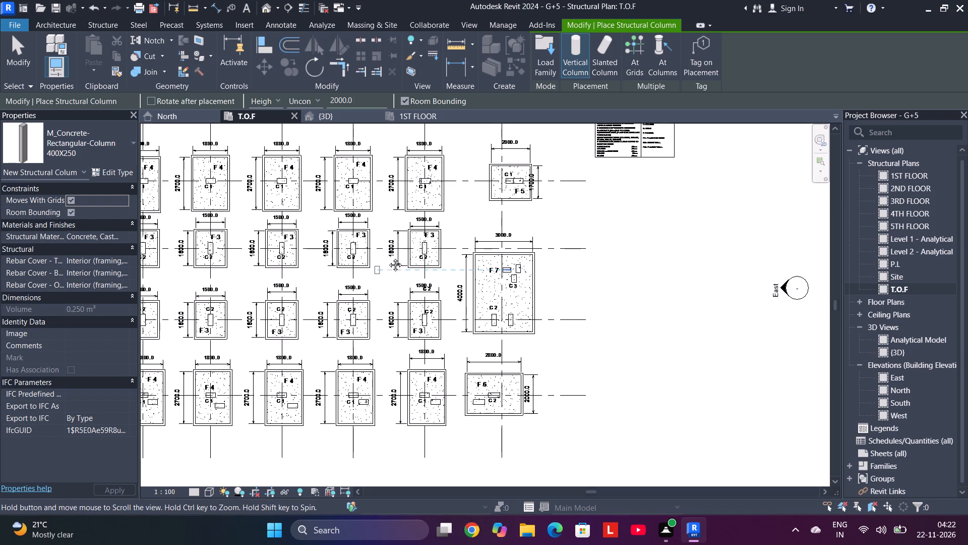
middle_drag(388, 257, 547, 173)
scroll(188, 284, up, 5)
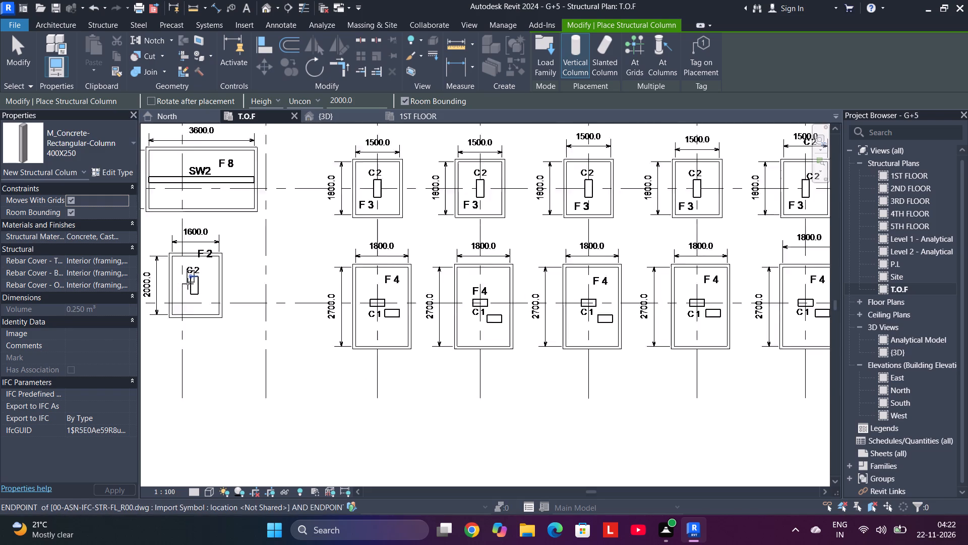
scroll(188, 284, up, 1)
click(119, 157)
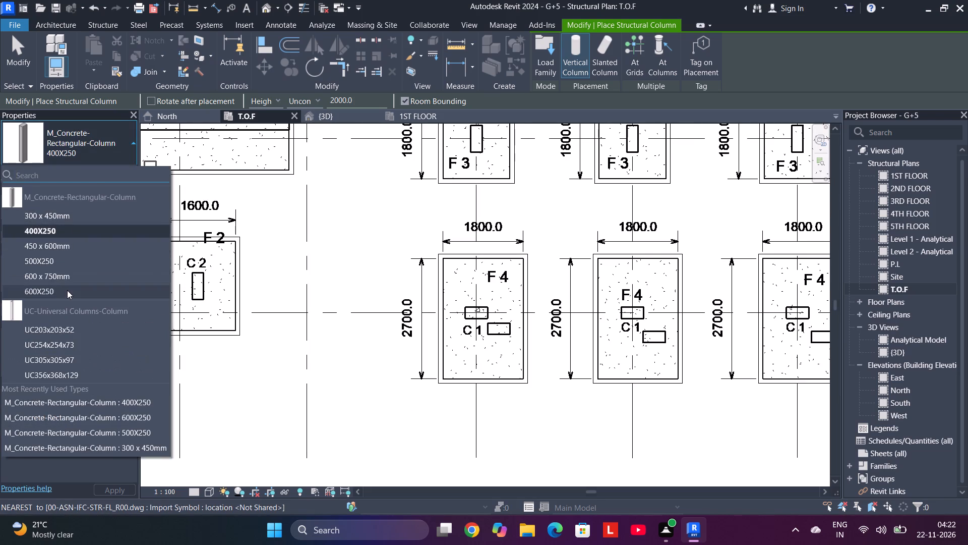
click(67, 290)
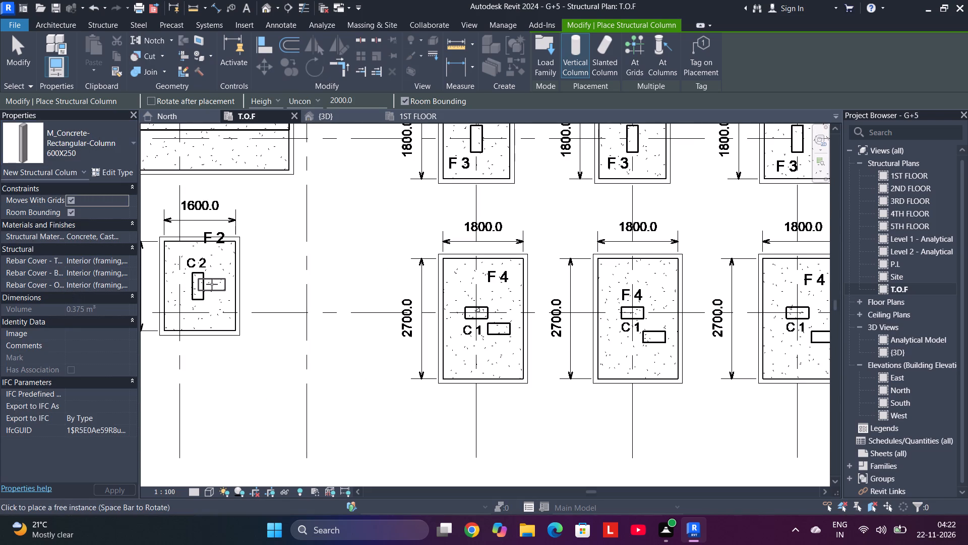
key(space)
click(214, 285)
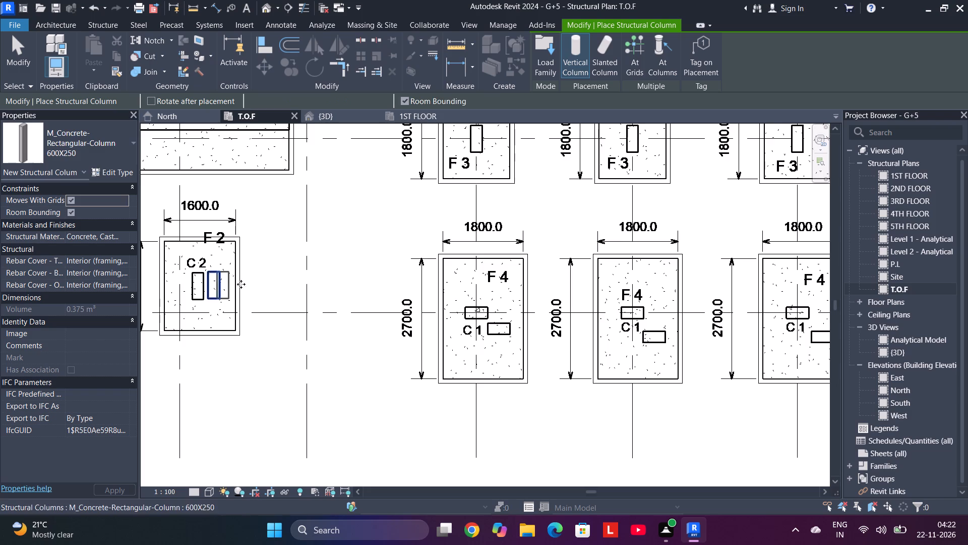
Align the upper and right edges of the 500X250 column in footing F1 to its C1 outline.
scroll(349, 286, down, 5)
middle_drag(348, 272, 360, 419)
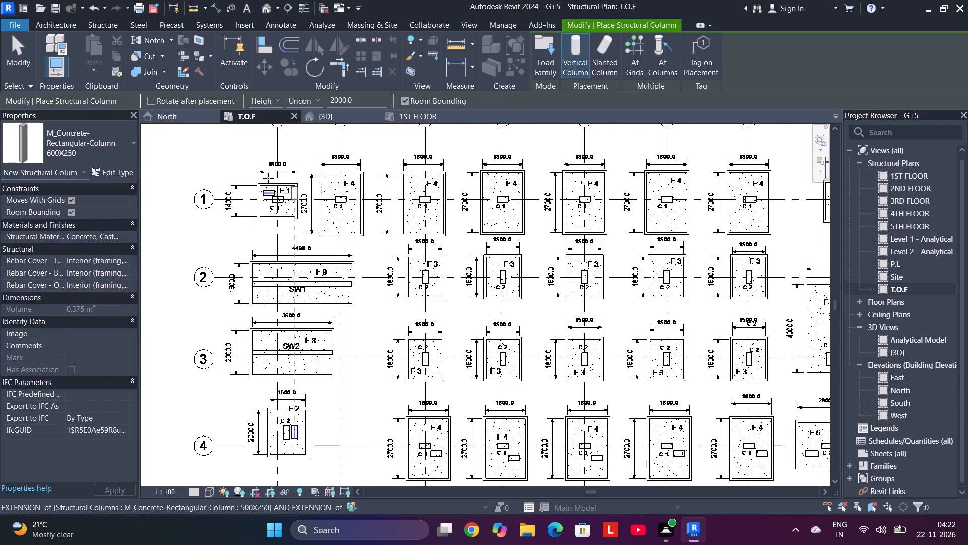
click(270, 49)
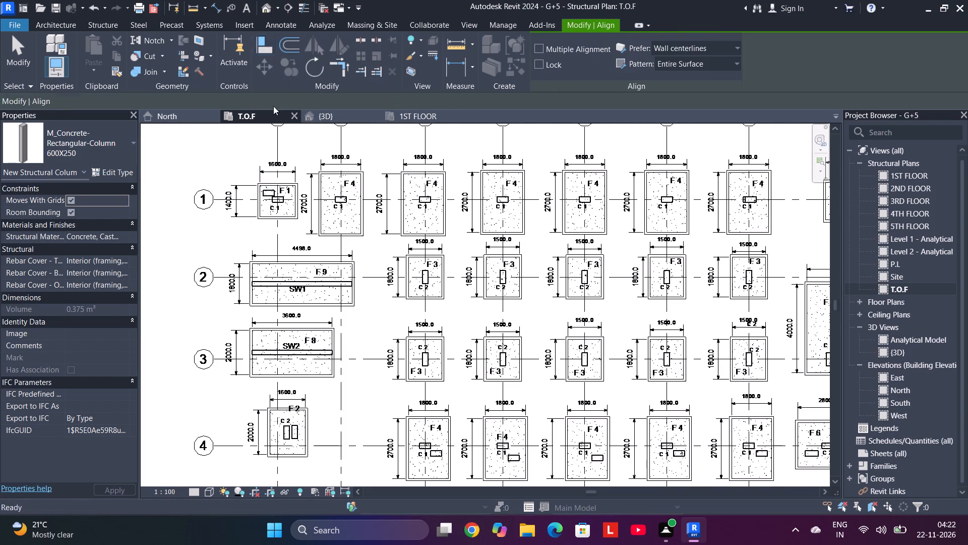
scroll(263, 199, up, 6)
scroll(305, 188, up, 5)
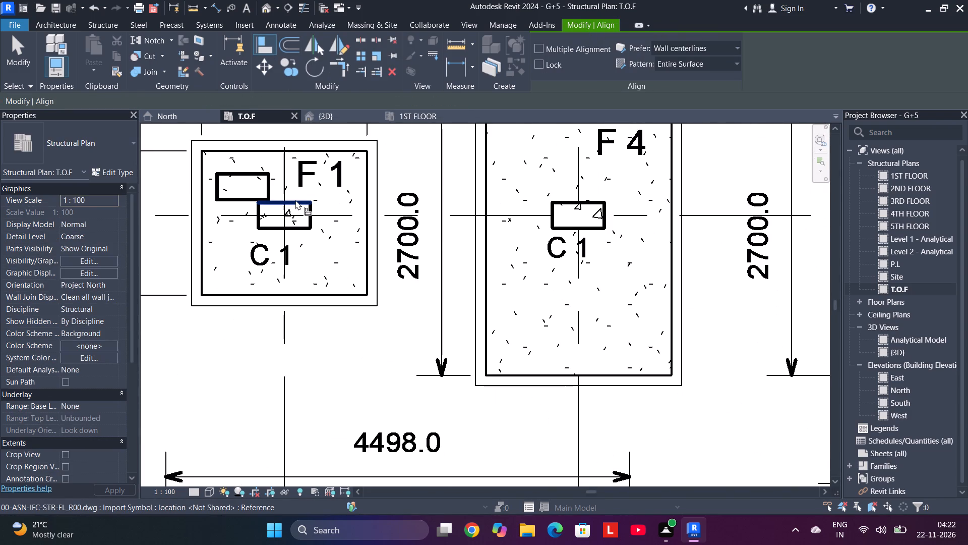
click(293, 203)
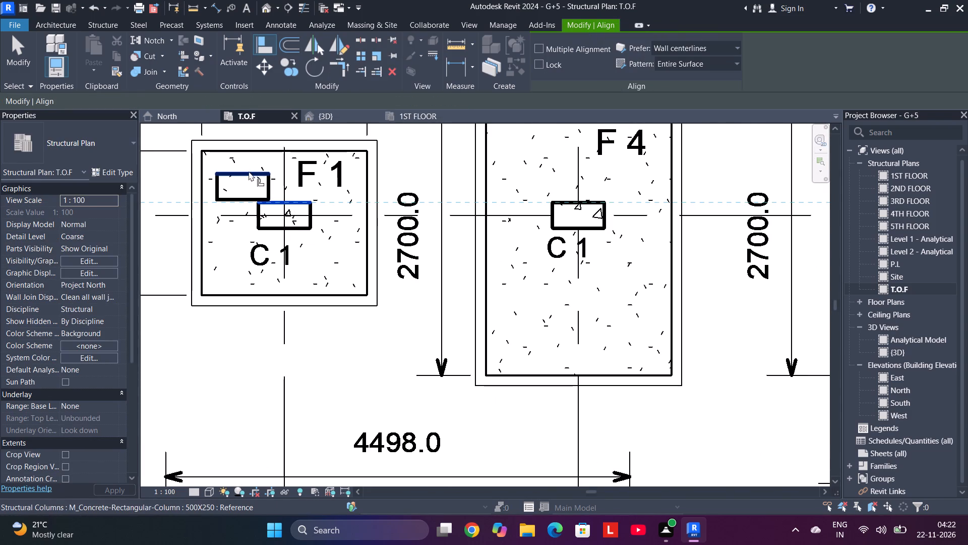
click(249, 171)
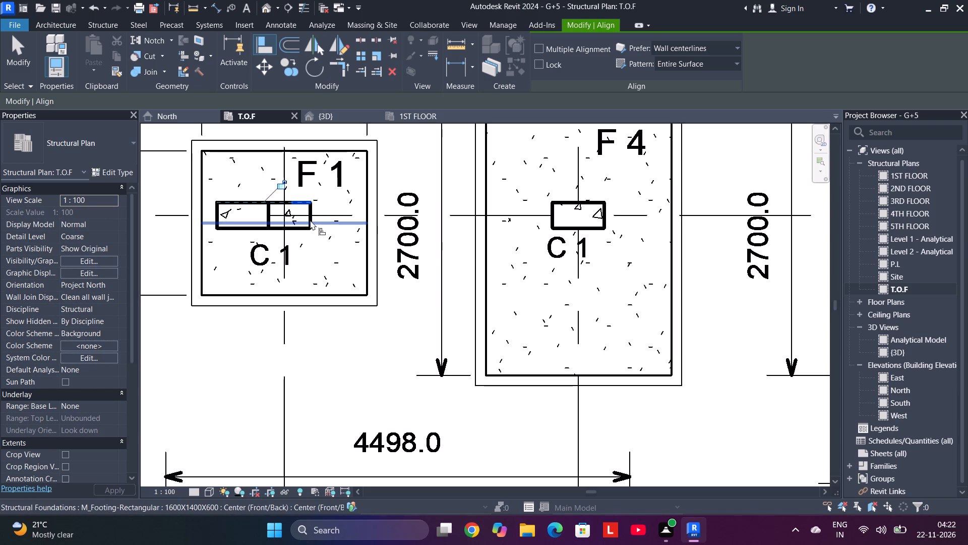
scroll(309, 208, up, 4)
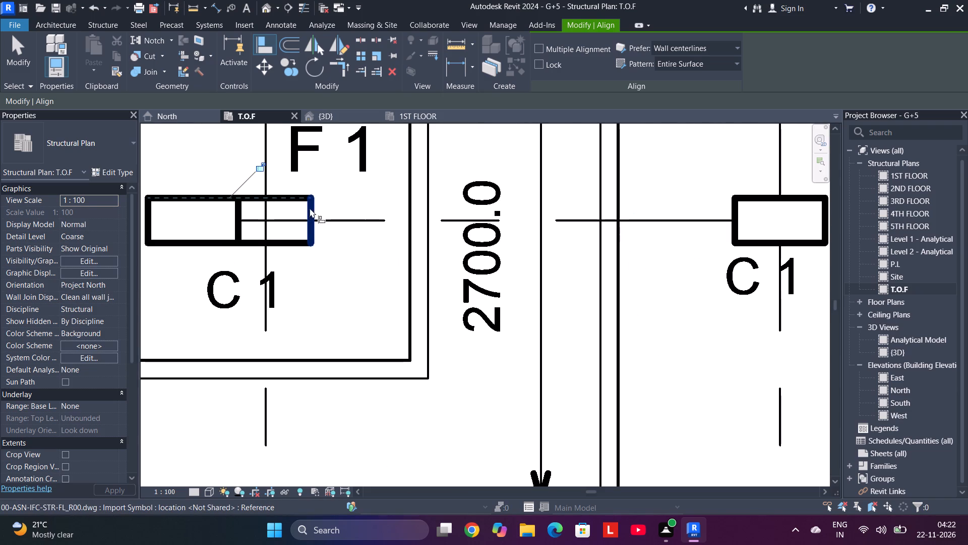
click(312, 209)
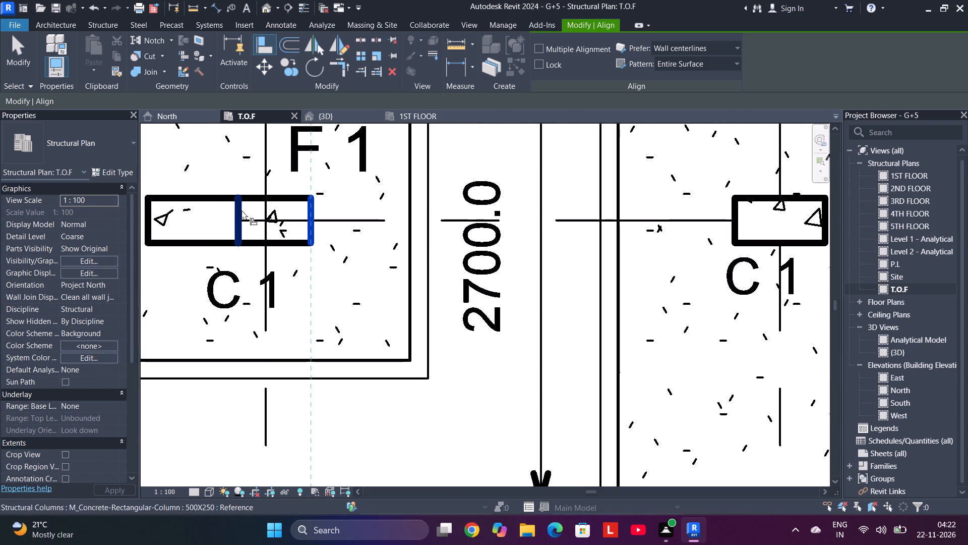
click(241, 210)
Align the left edge of the 500X250 column to its C1 outline in the rightmost F4 footing of the upper row.
scroll(370, 221, down, 8)
middle_drag(445, 235, 209, 239)
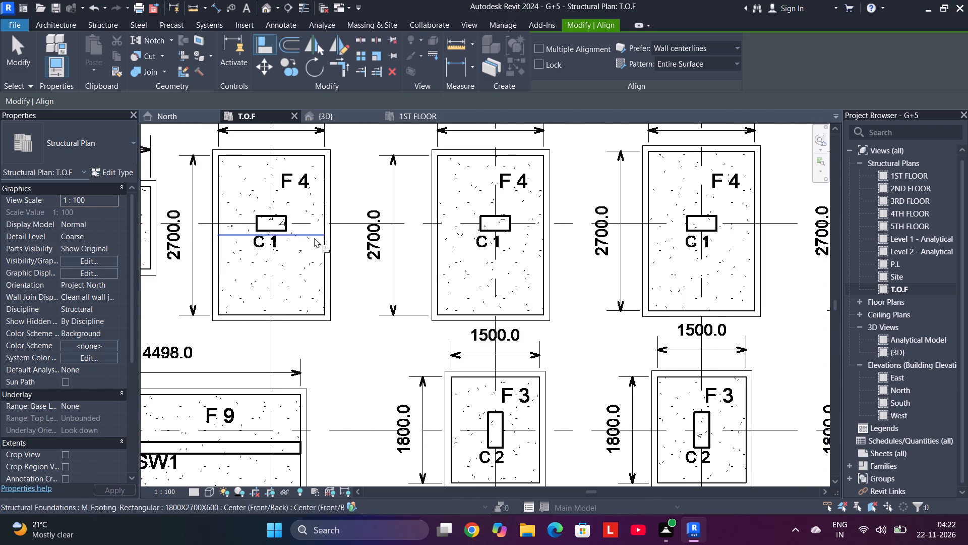
middle_drag(474, 244, 165, 218)
middle_drag(500, 237, 263, 225)
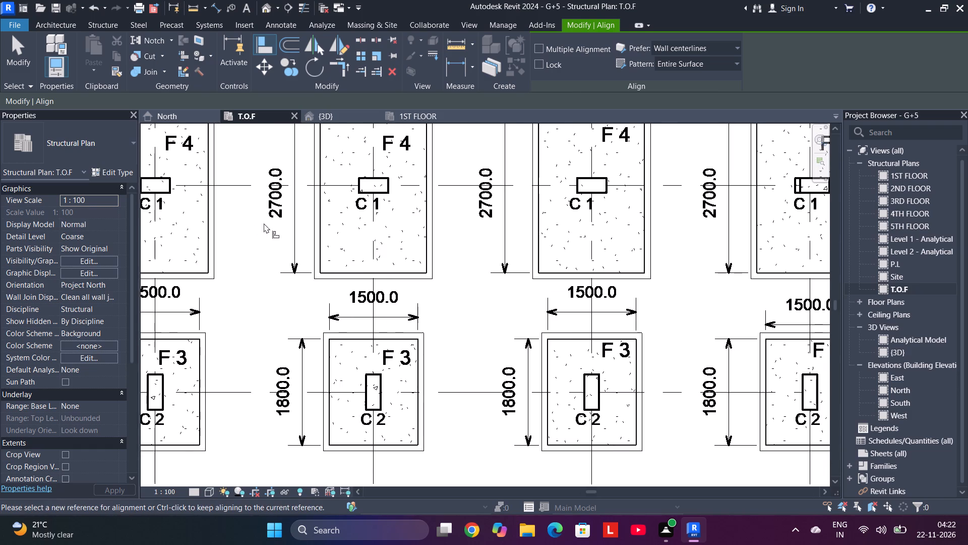
middle_drag(516, 230, 337, 231)
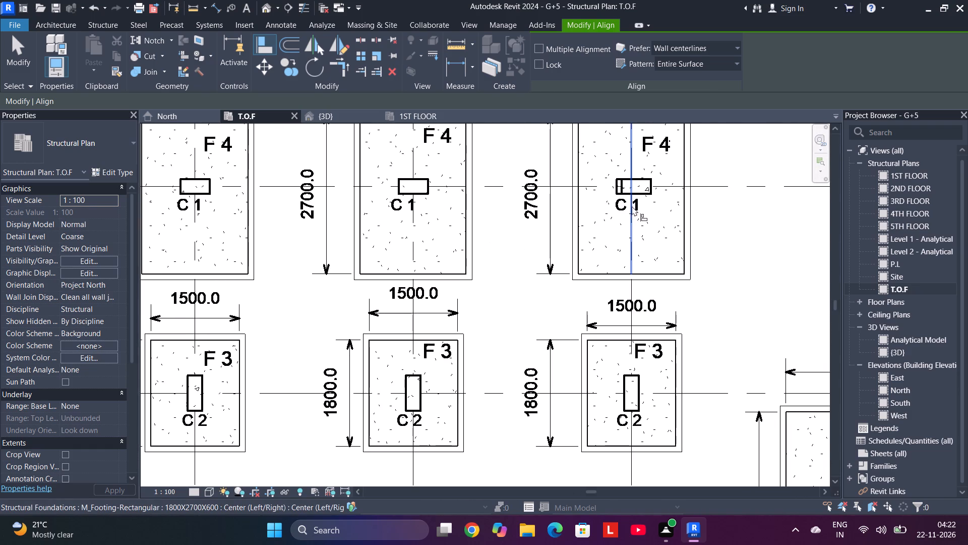
scroll(625, 193, up, 10)
click(609, 184)
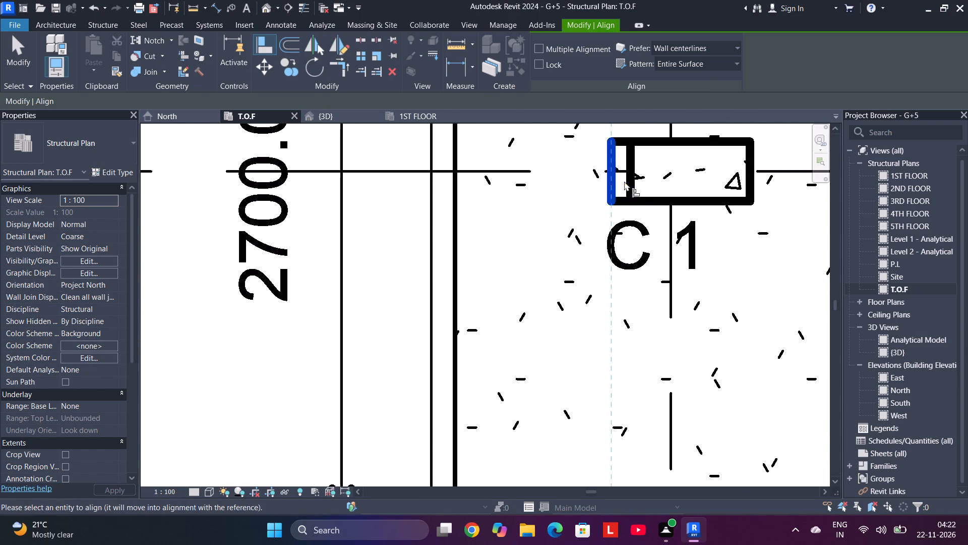
click(629, 180)
Align the left edge of the 500X250 column in footing F5 to its C1 outline.
scroll(624, 199, down, 9)
middle_drag(620, 284, 592, 190)
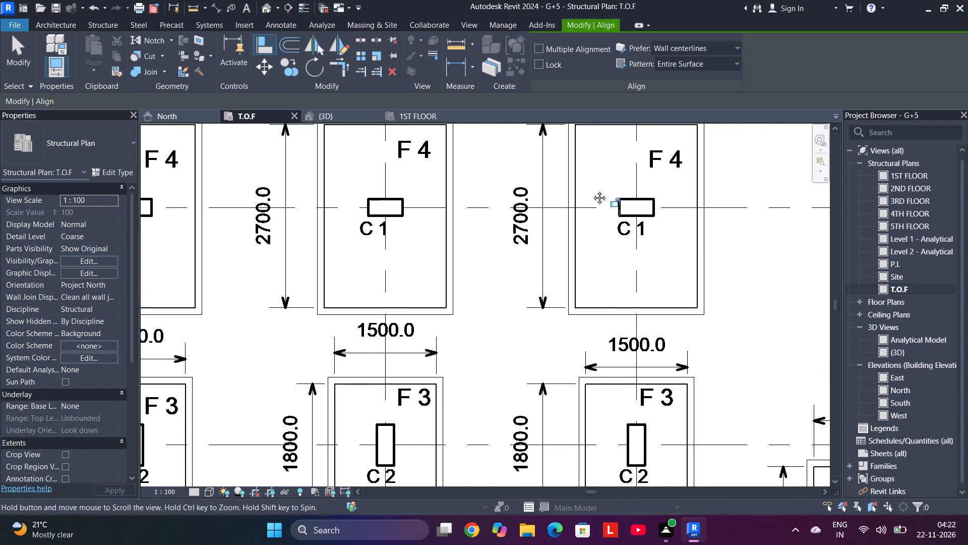
middle_drag(592, 190, 556, 114)
scroll(565, 289, down, 3)
middle_drag(563, 290, 608, 270)
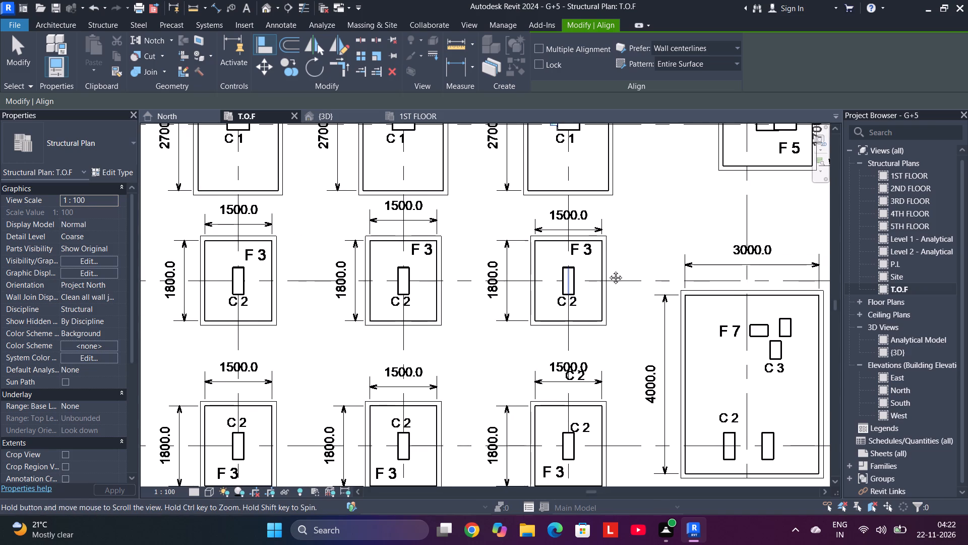
middle_drag(608, 270, 708, 278)
middle_drag(684, 288, 441, 271)
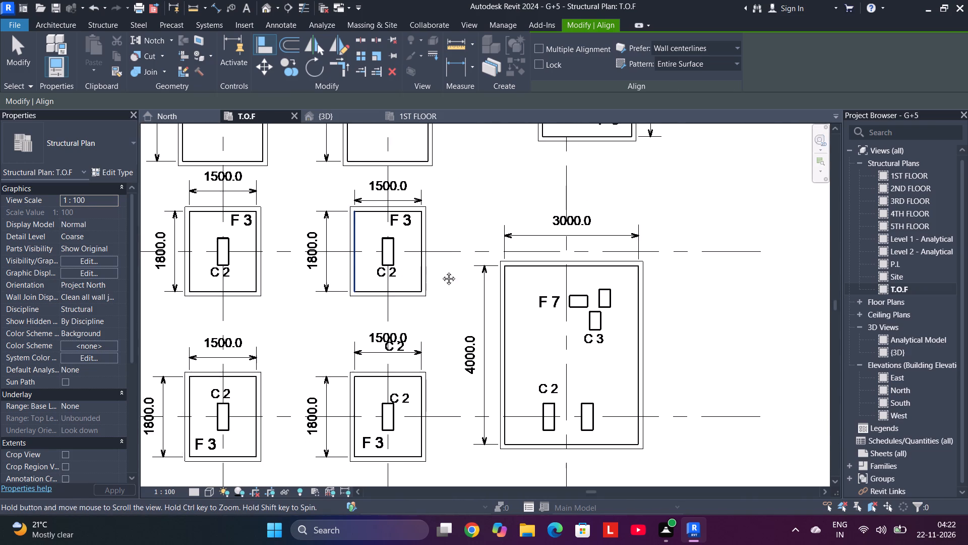
middle_drag(441, 271, 276, 392)
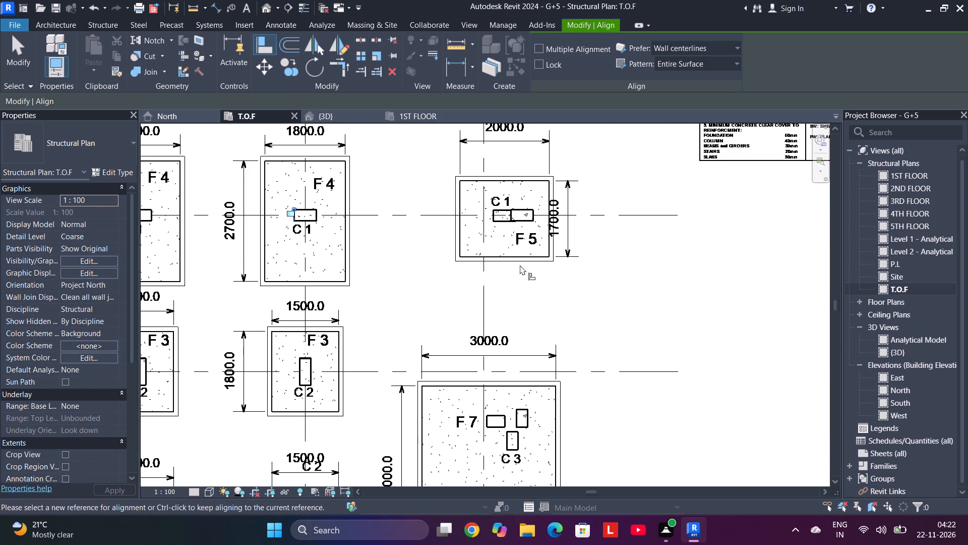
scroll(535, 211, up, 5)
scroll(486, 218, up, 5)
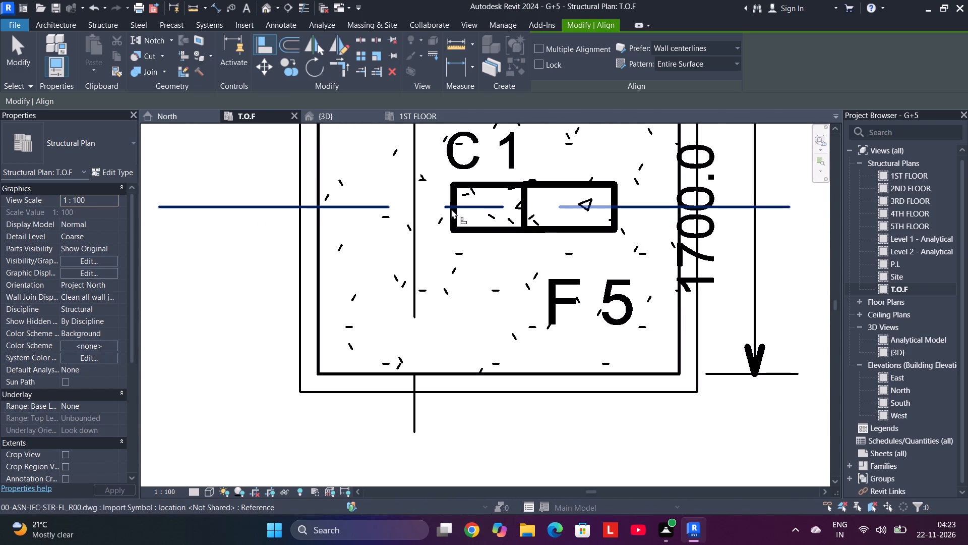
click(454, 213)
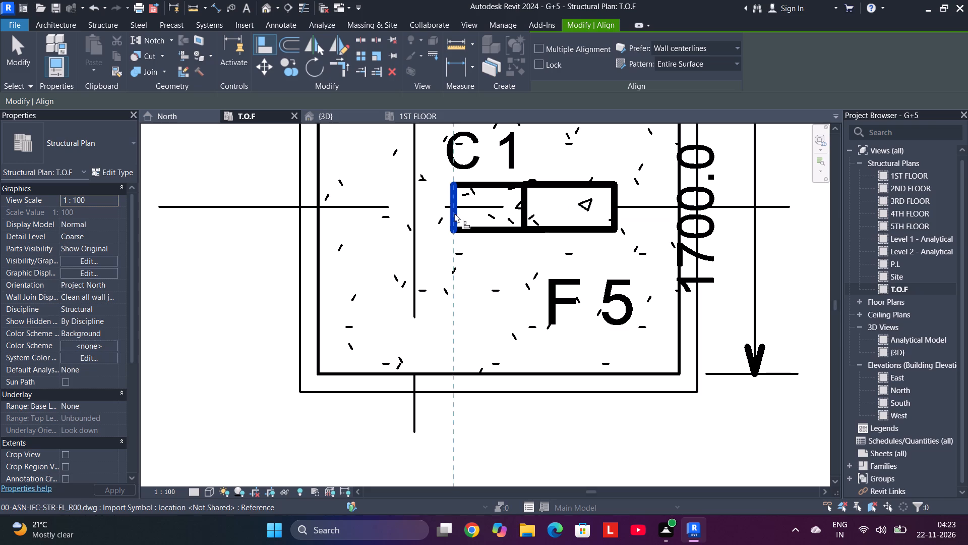
click(524, 216)
Align the upper and left edges of the upright 400X250 column in footing F7 to the C3 outline.
scroll(526, 230, down, 8)
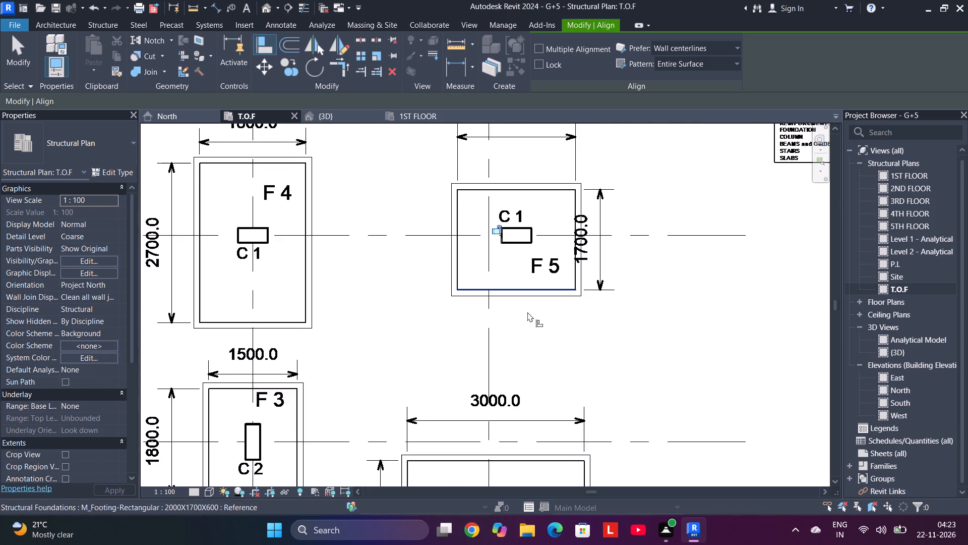
middle_drag(527, 312, 536, 95)
scroll(551, 311, up, 7)
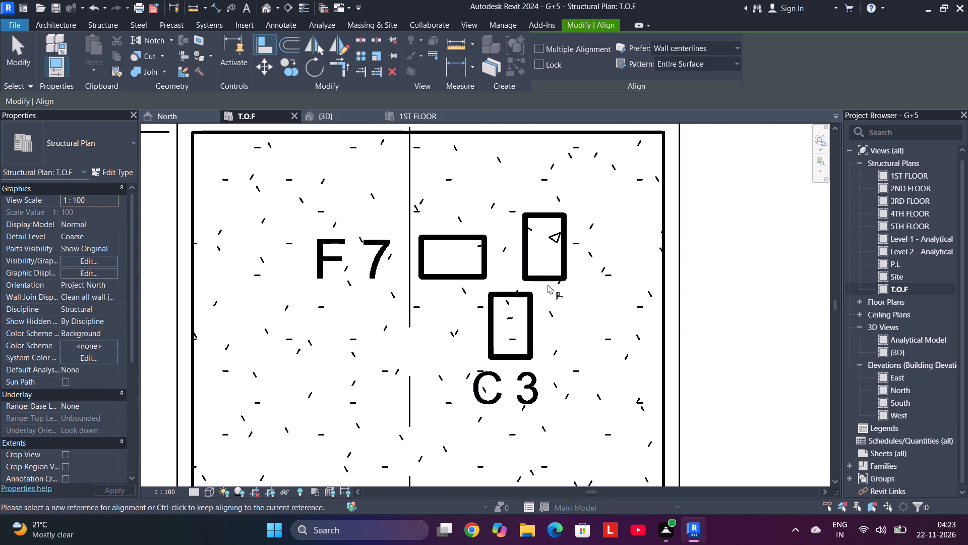
click(546, 278)
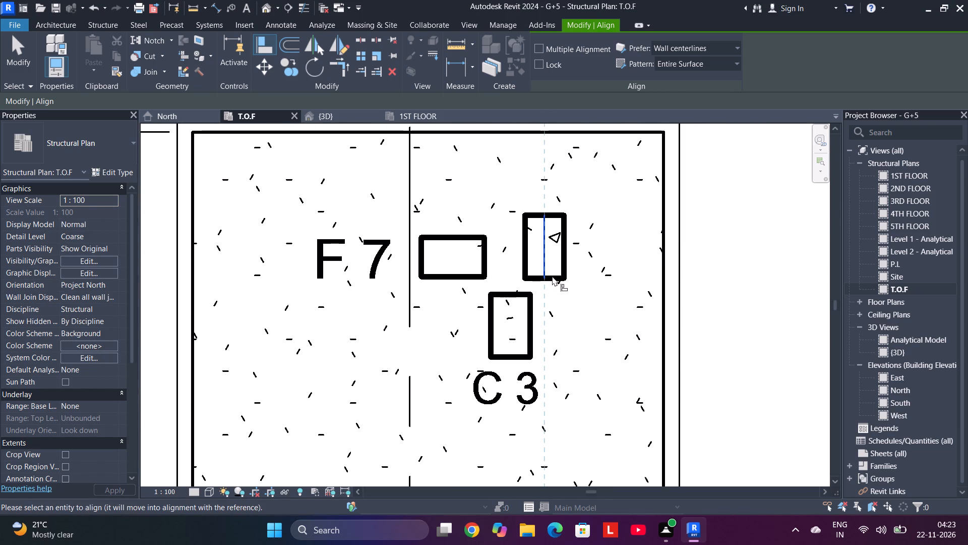
click(736, 308)
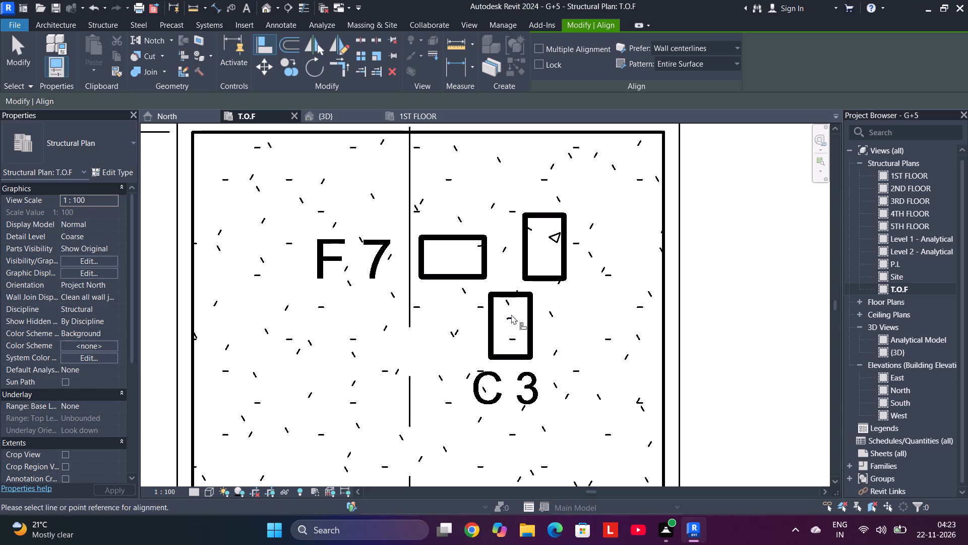
click(513, 294)
click(537, 213)
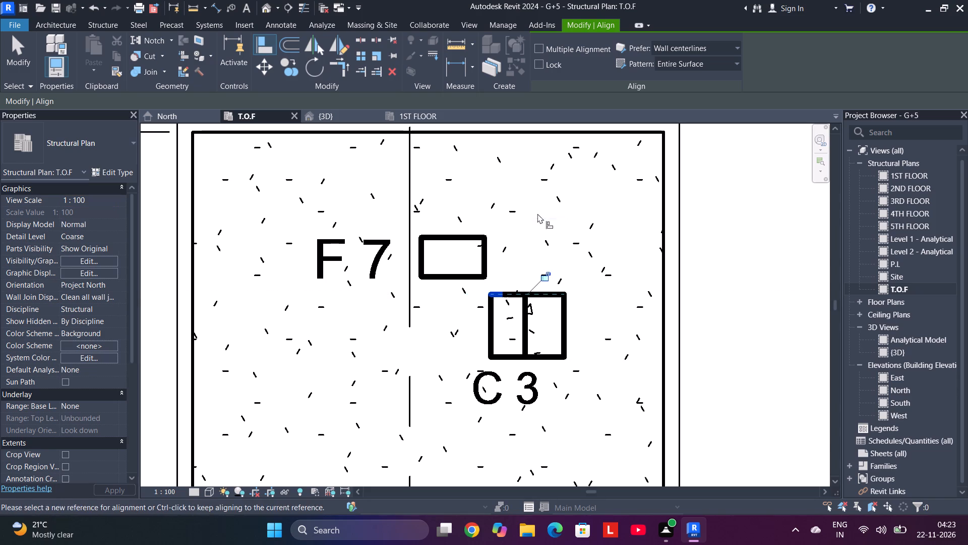
click(491, 332)
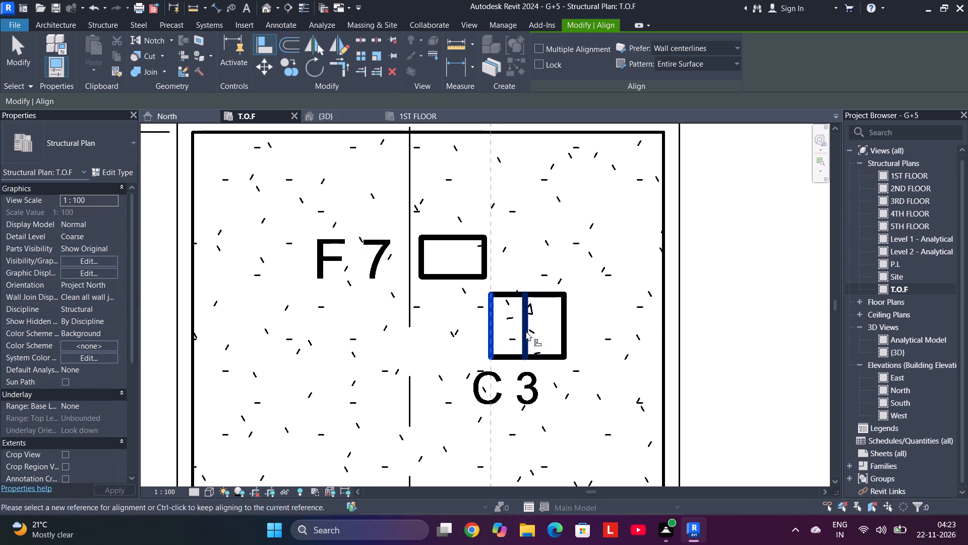
click(526, 331)
Align the upper and left edges of the upright 600X250 column in footing F7 to the C2 outline.
scroll(492, 320, down, 5)
middle_drag(482, 370, 533, 234)
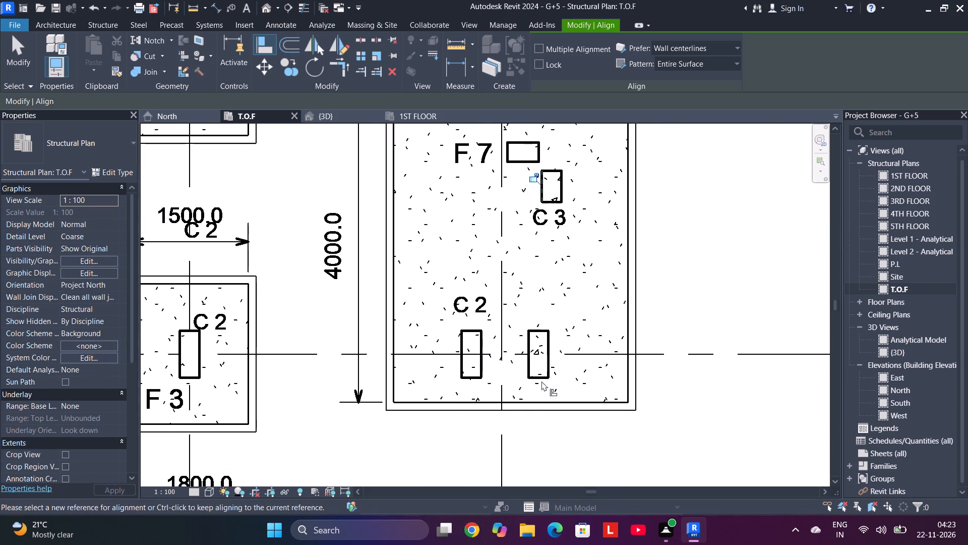
scroll(483, 366, up, 6)
click(448, 284)
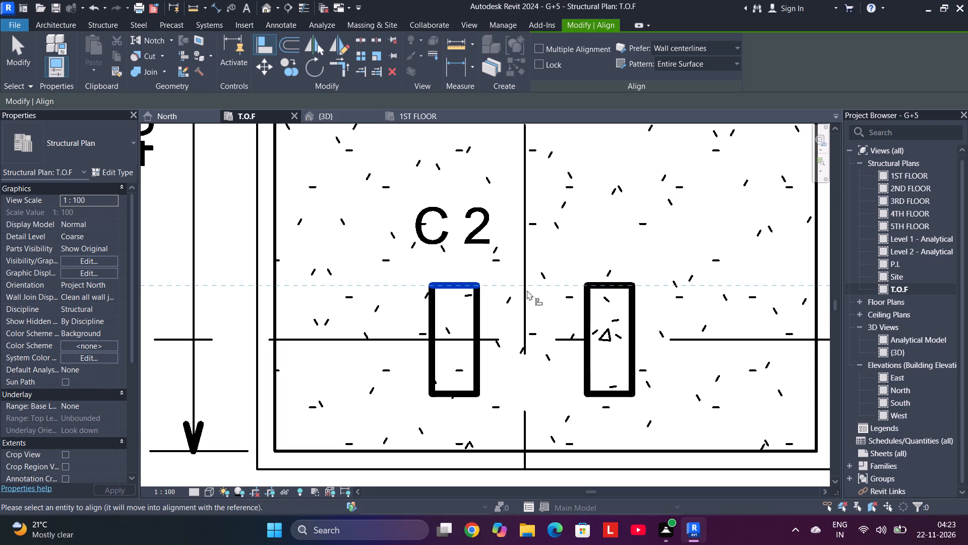
click(608, 283)
click(437, 325)
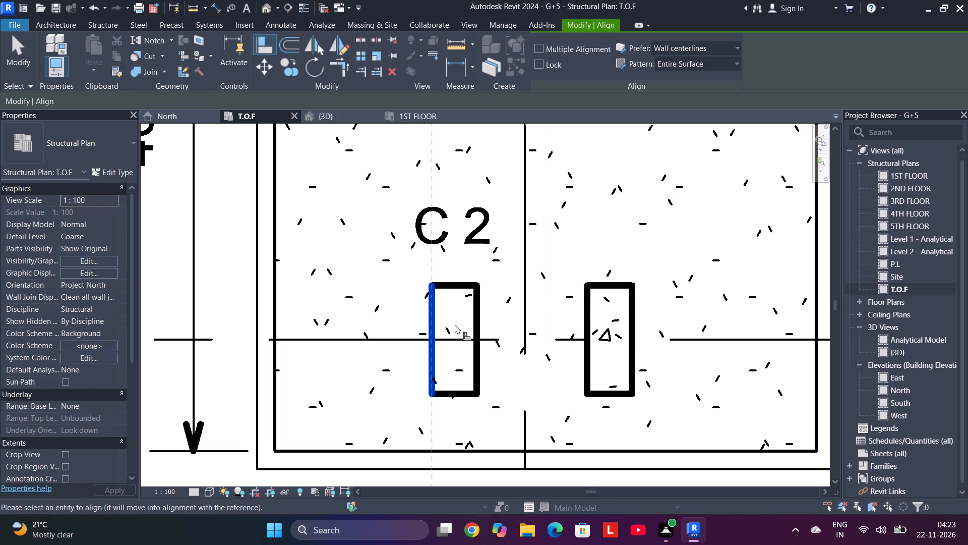
click(592, 317)
Align the lower and left edges of the 500X250 column to its C1 outline in the leftmost F4 footing of the lower row.
scroll(536, 318, down, 8)
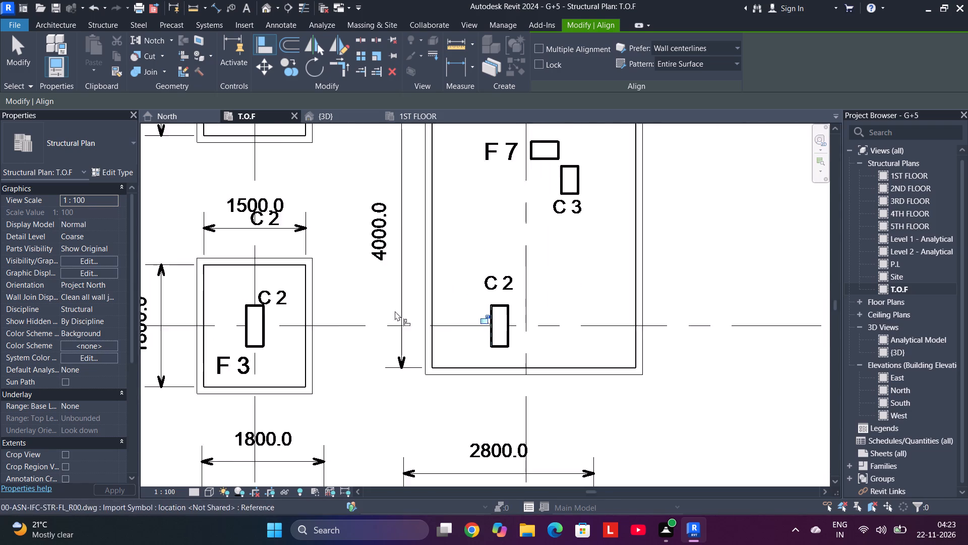
middle_drag(390, 310, 525, 296)
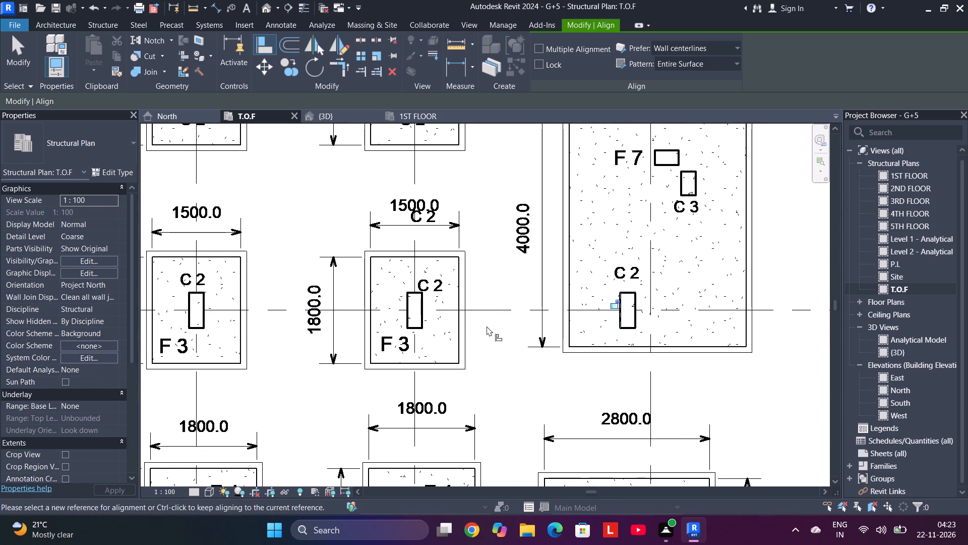
scroll(468, 334, up, 1)
scroll(480, 329, down, 1)
middle_drag(490, 329, 625, 301)
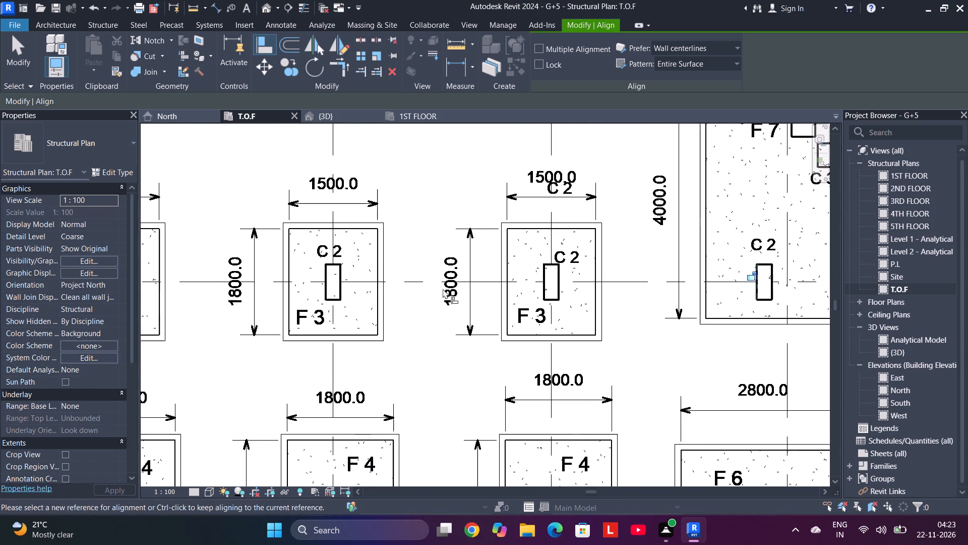
middle_drag(408, 306, 581, 302)
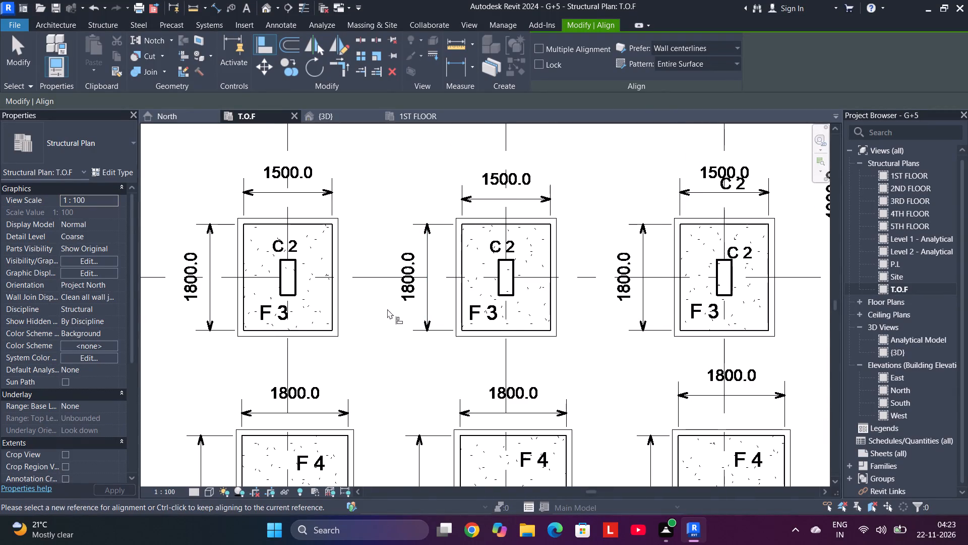
middle_drag(387, 309, 600, 315)
middle_drag(356, 299, 608, 306)
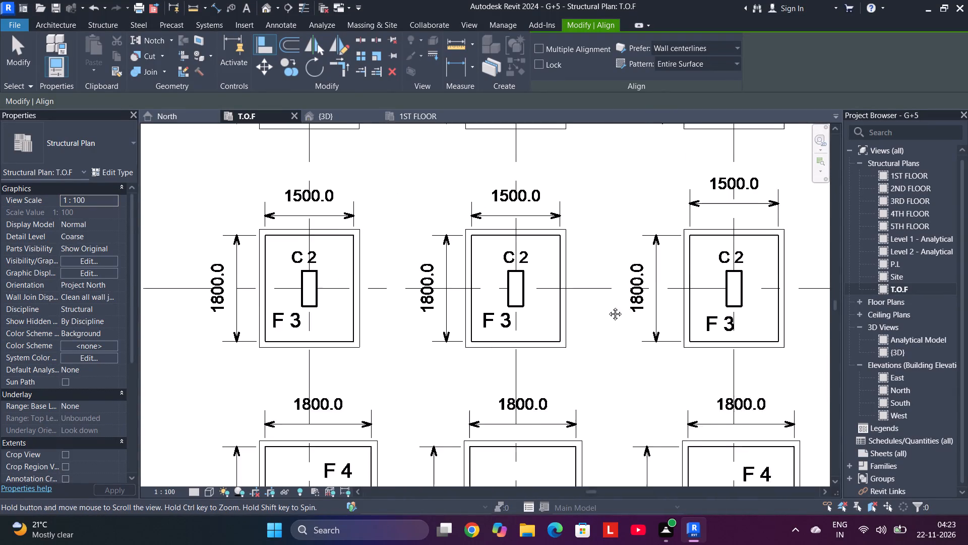
middle_drag(401, 316, 508, 201)
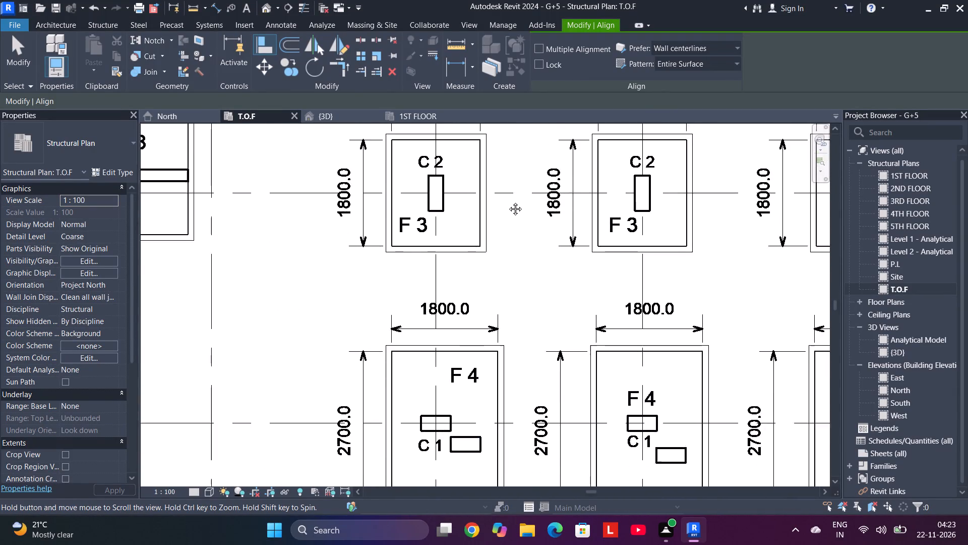
middle_drag(508, 201, 507, 164)
middle_drag(530, 413, 535, 346)
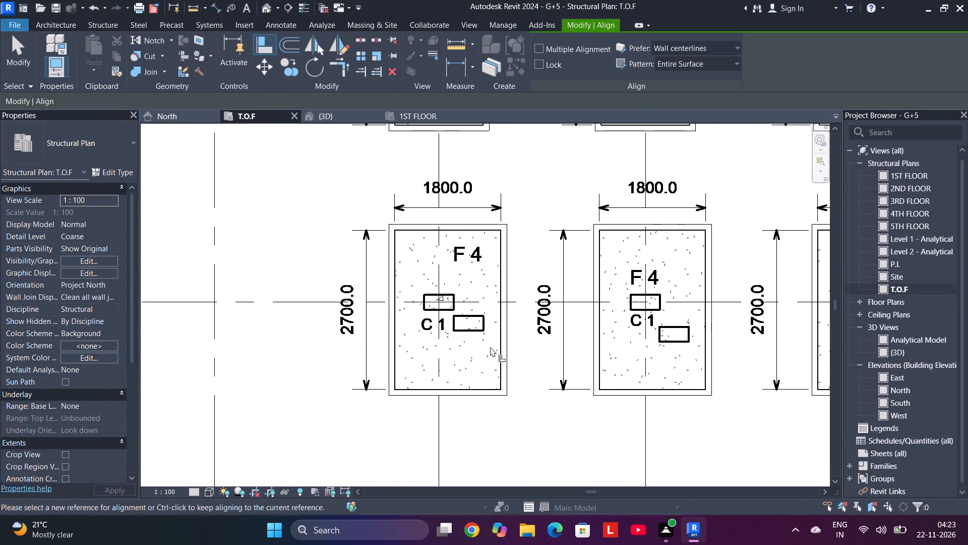
scroll(489, 344, up, 6)
scroll(442, 308, up, 3)
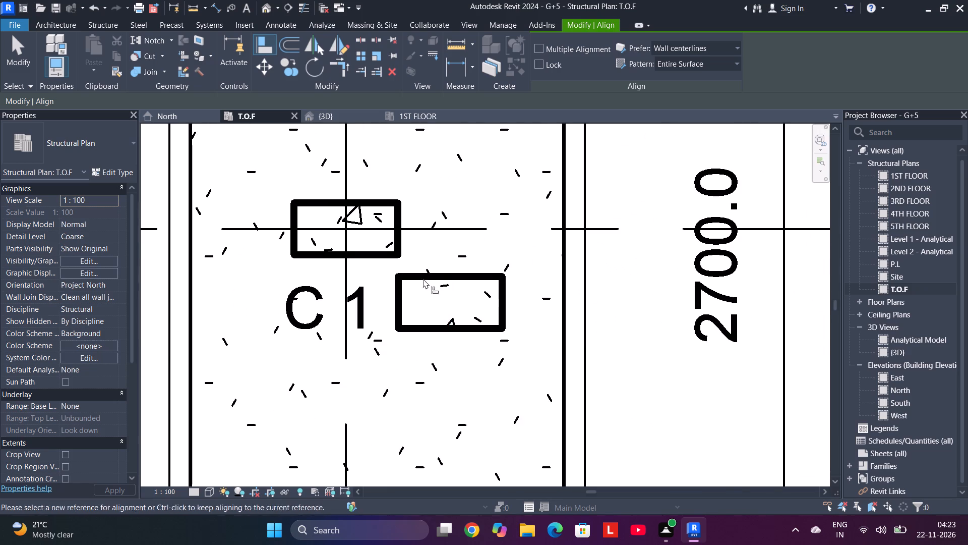
scroll(417, 270, down, 2)
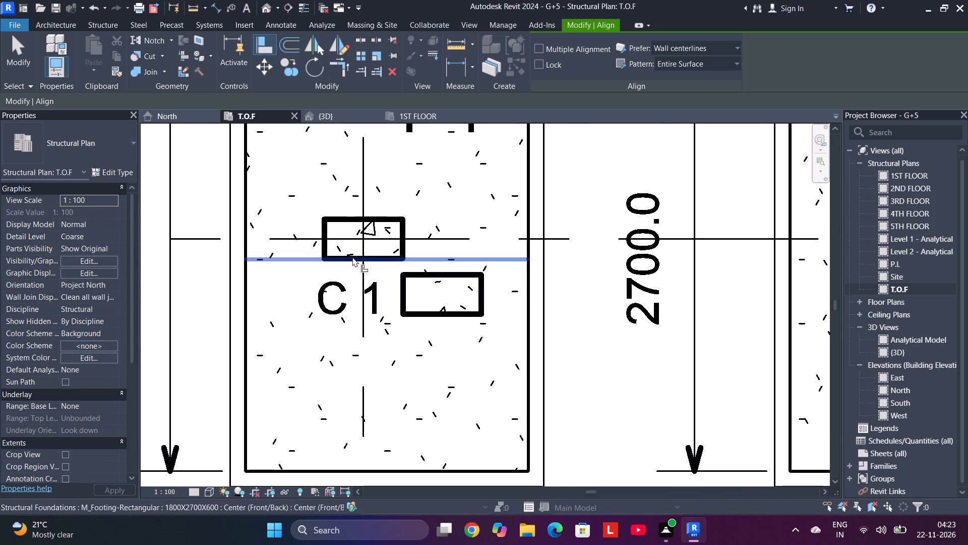
click(352, 257)
click(447, 317)
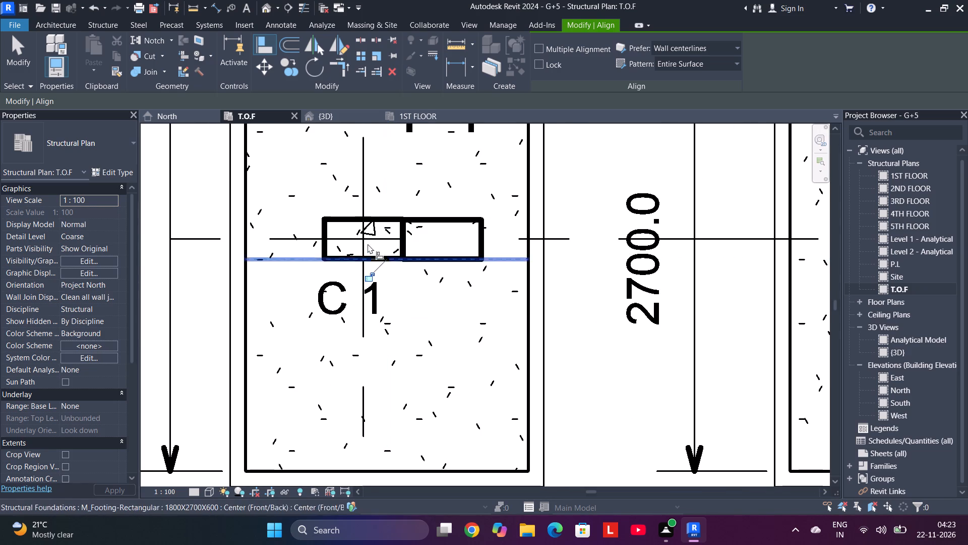
click(322, 246)
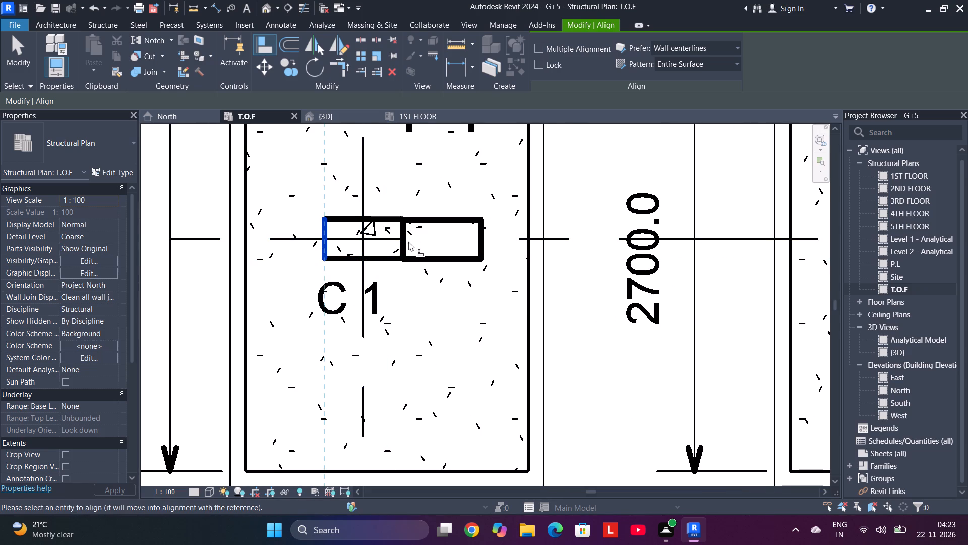
click(401, 240)
Align the lower and left edges of the 500X250 column to its C1 outline in the second F4 footing of the lower row.
scroll(501, 274, down, 5)
middle_drag(640, 289, 393, 291)
scroll(447, 273, up, 5)
click(452, 264)
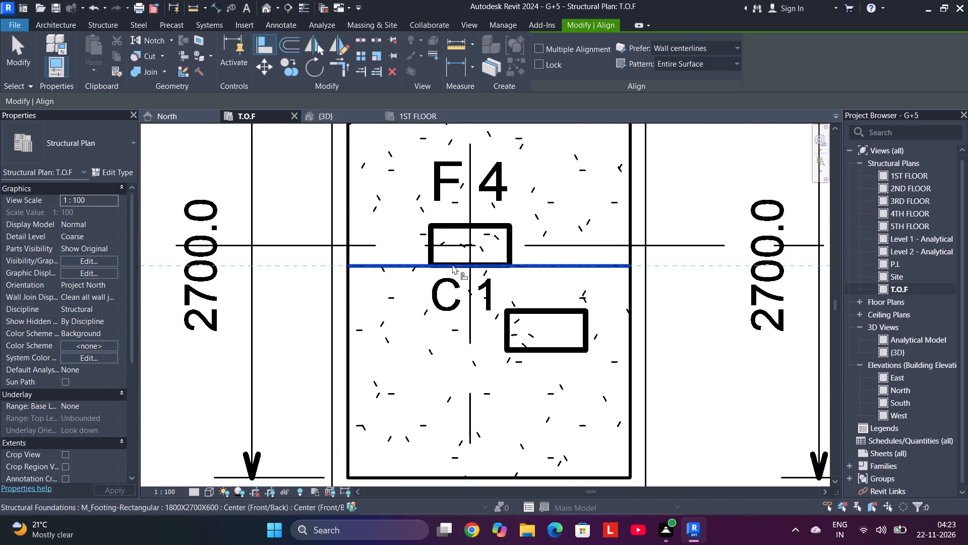
click(538, 348)
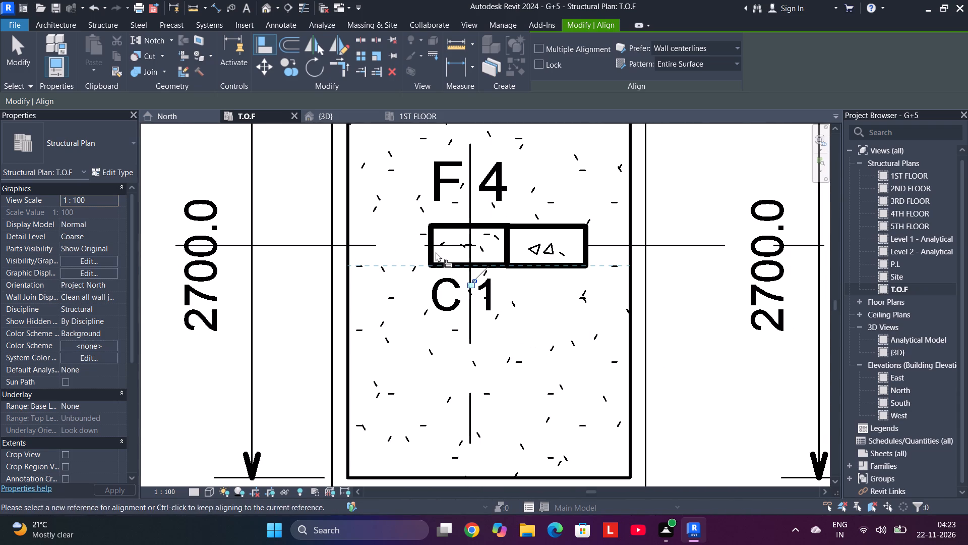
click(429, 252)
click(503, 250)
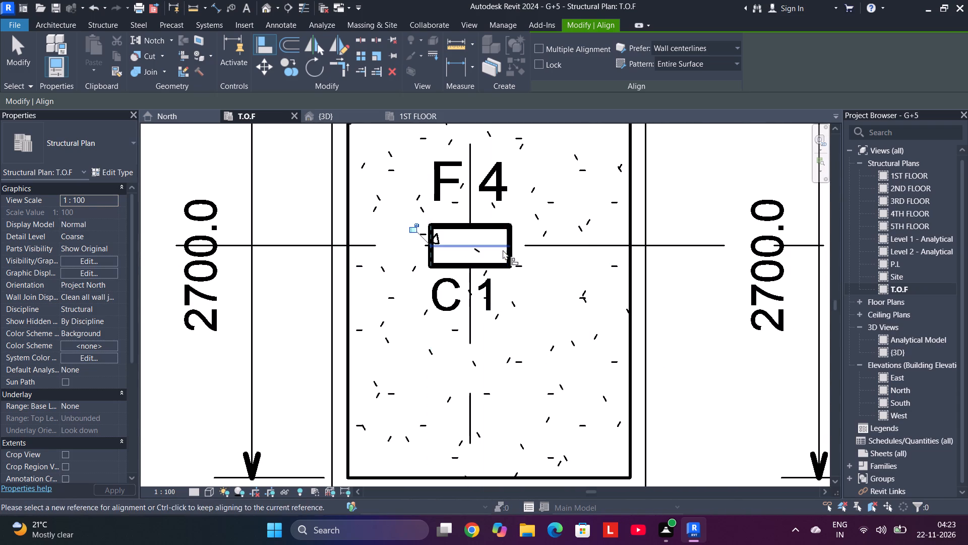
Align the lower and left edges of the 500X250 column to its C1 outline in the third F4 footing of the lower row.
scroll(512, 247, down, 9)
scroll(681, 269, up, 4)
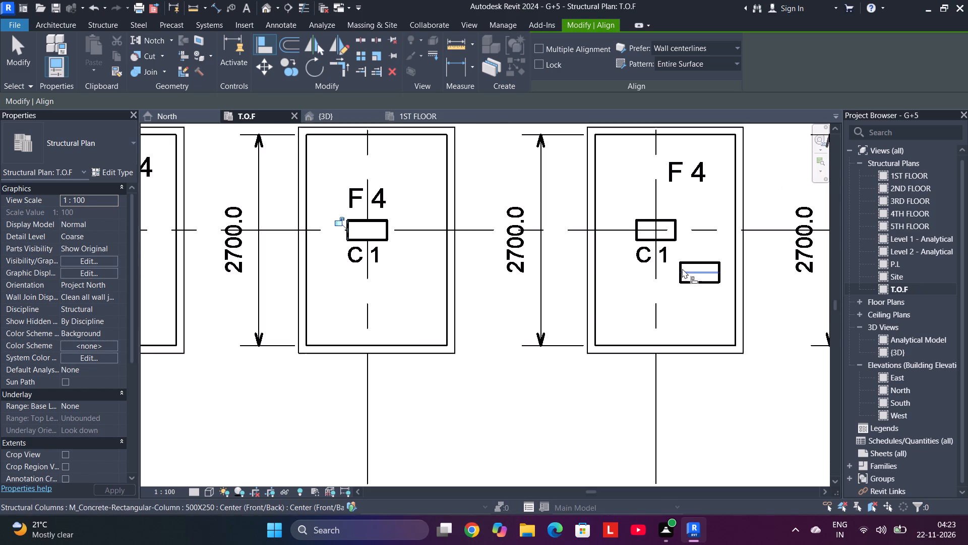
middle_drag(645, 210, 505, 226)
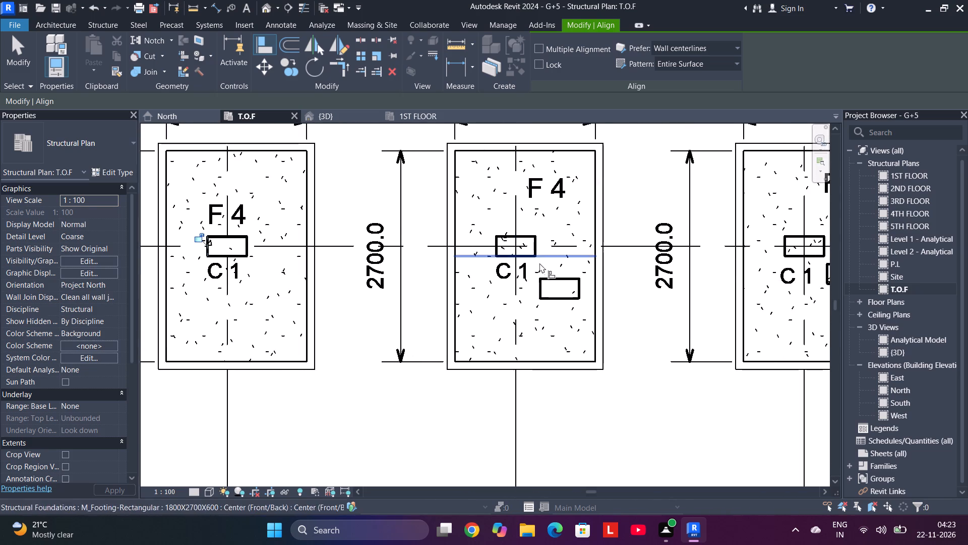
scroll(521, 270, up, 4)
click(493, 242)
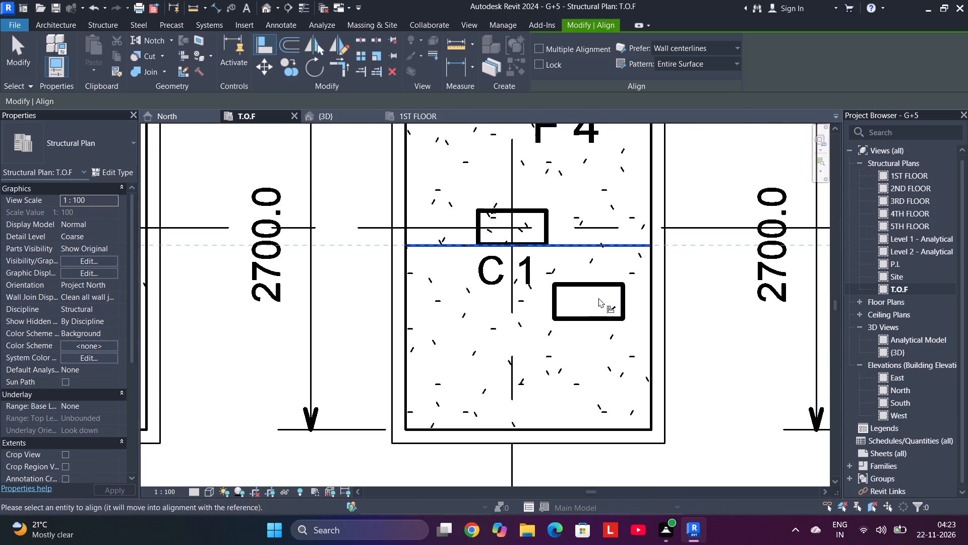
click(581, 317)
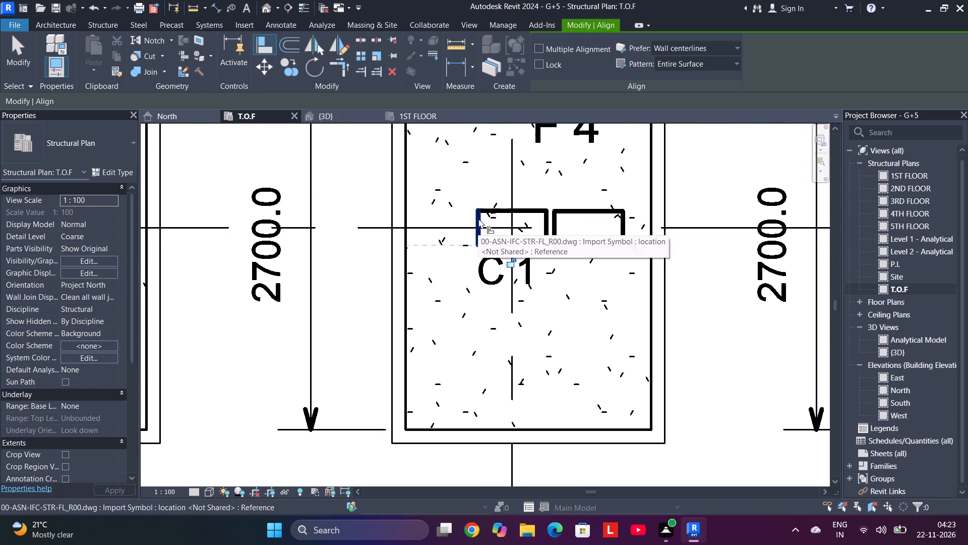
click(479, 218)
click(554, 227)
Align the lower and left edges of the 500X250 column to its C1 outline in the fourth F4 footing of the lower row.
scroll(639, 257, down, 6)
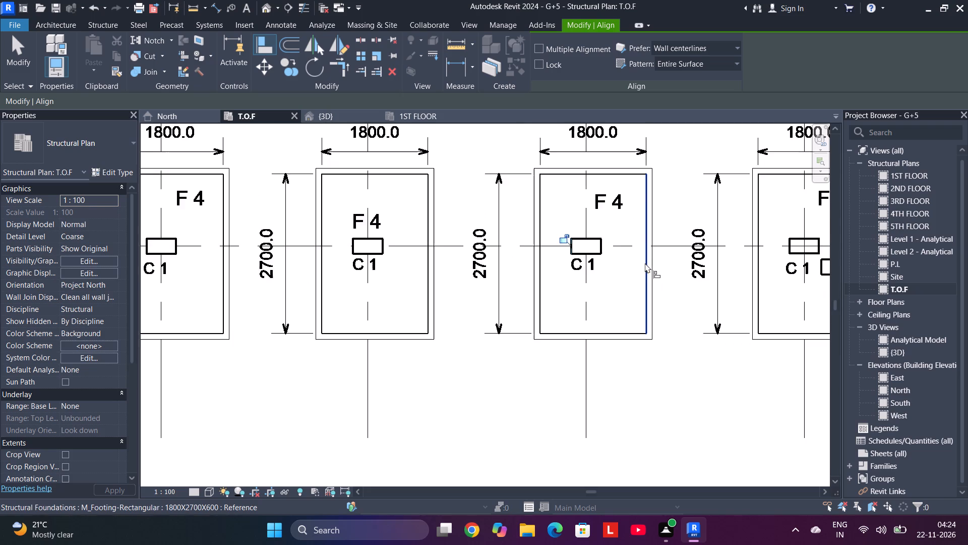
middle_drag(645, 263, 284, 270)
scroll(447, 265, up, 4)
click(446, 255)
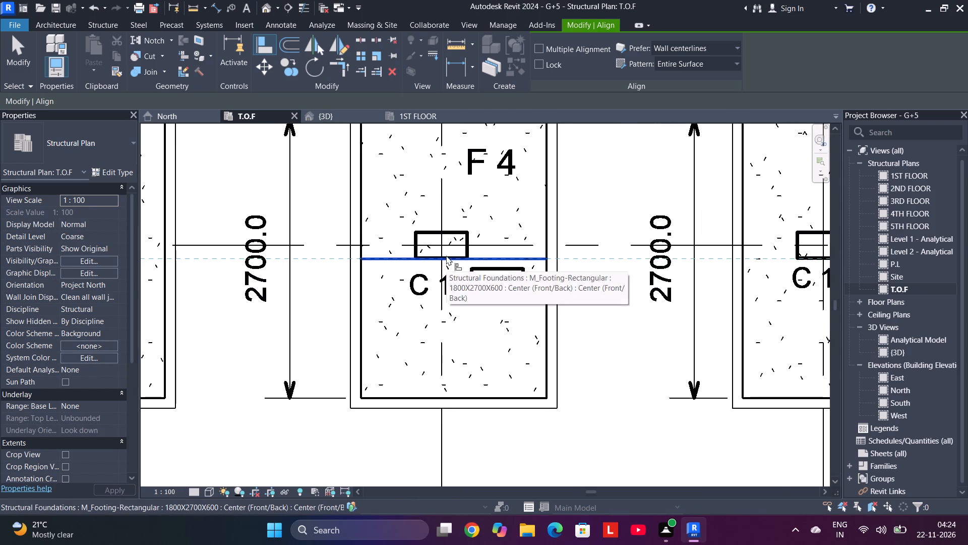
click(492, 293)
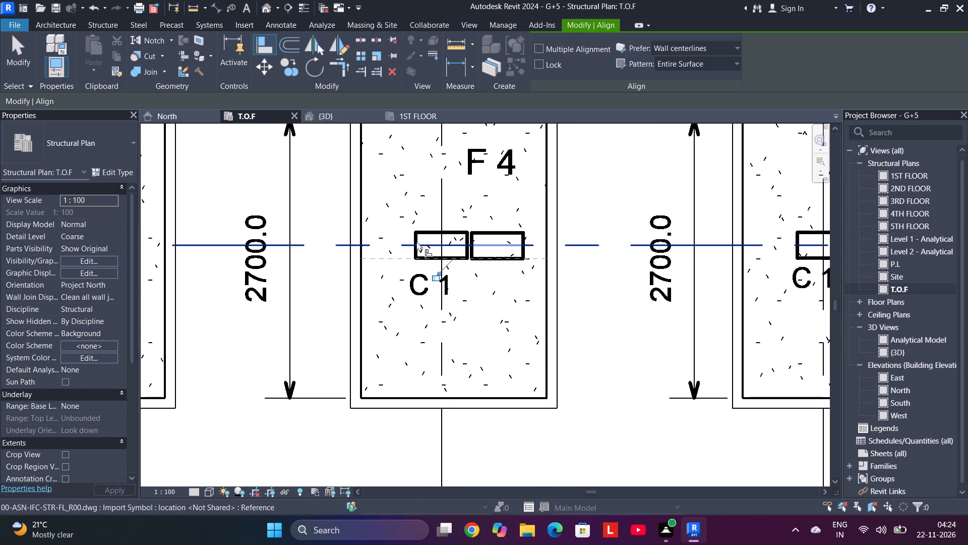
scroll(425, 242, up, 6)
click(407, 237)
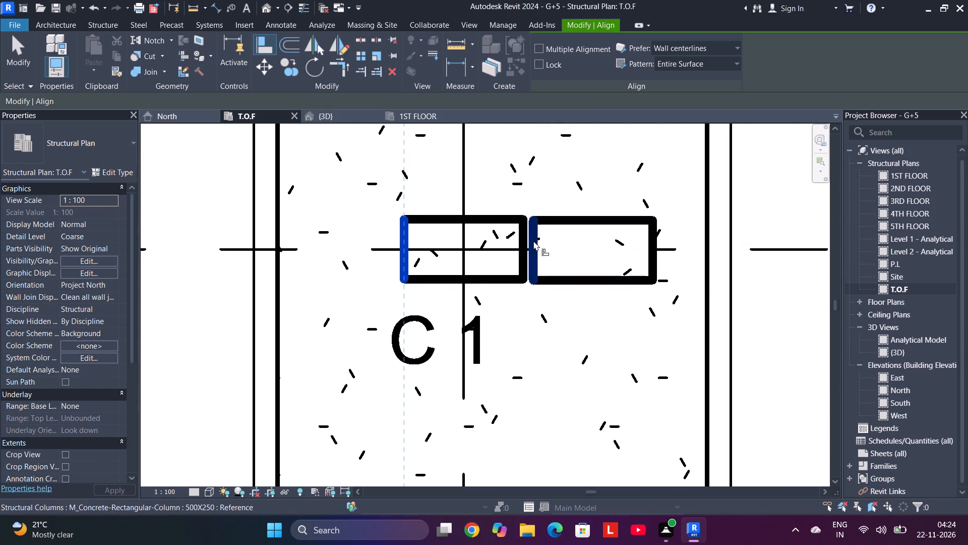
click(532, 241)
Align the 500X250 column to its C1 outline in the fifth F4 footing of the lower row, next to footing F6.
scroll(568, 243, down, 10)
middle_drag(620, 255, 309, 257)
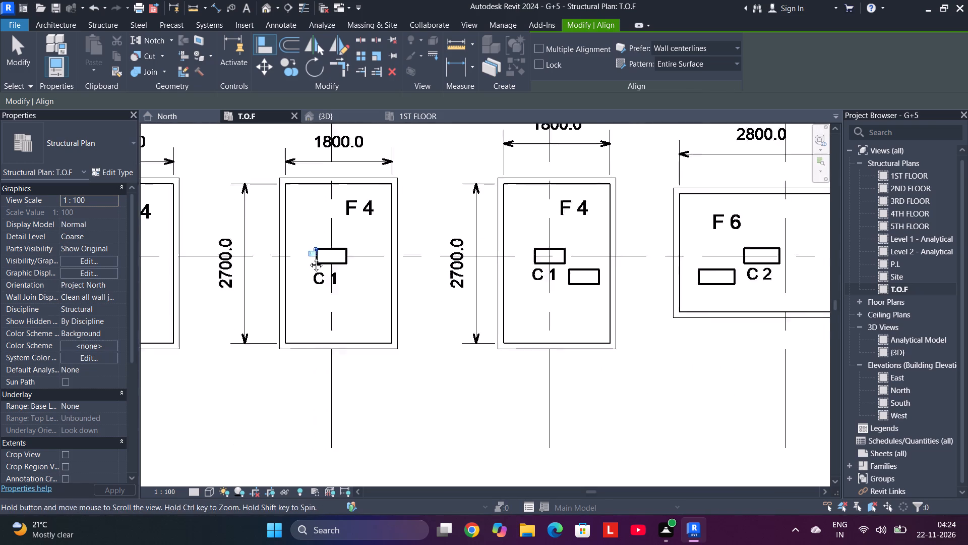
middle_drag(309, 257, 282, 255)
scroll(421, 254, up, 5)
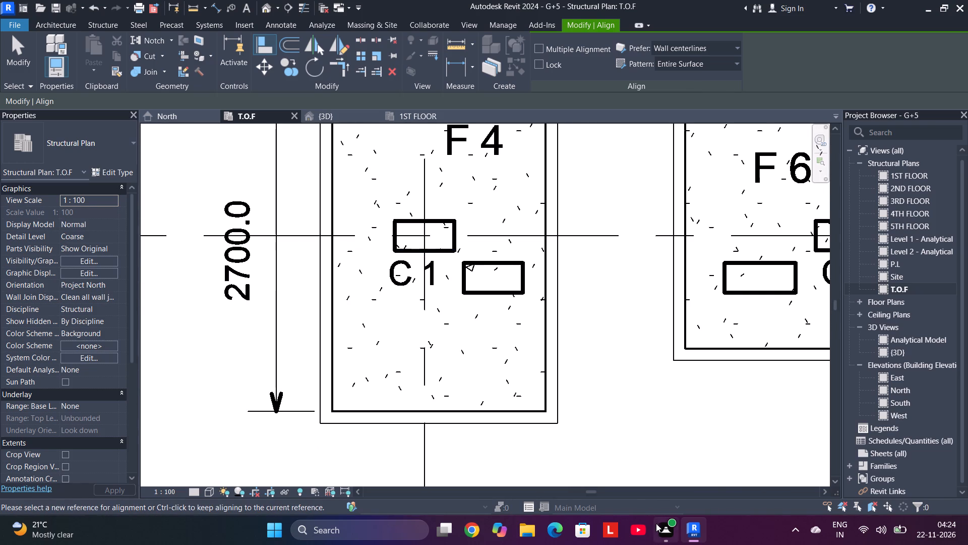
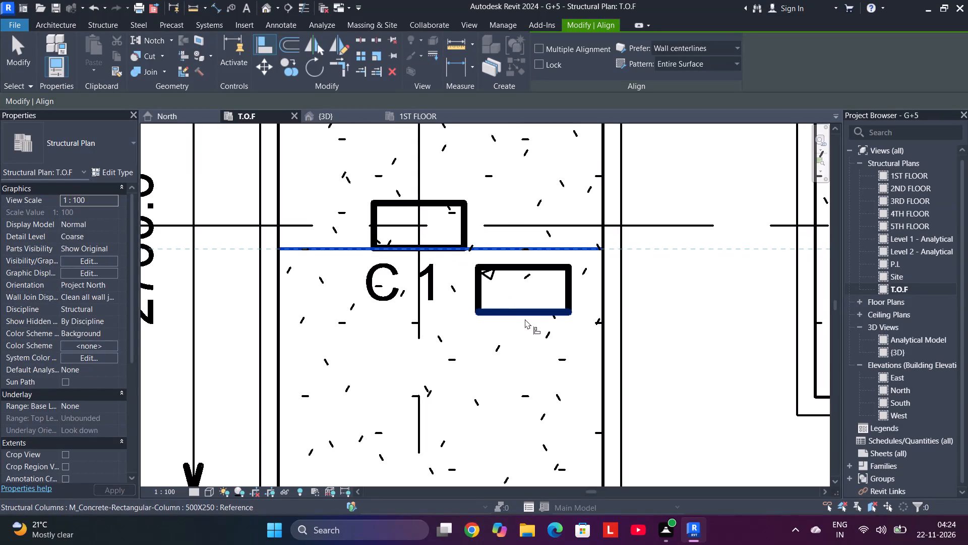
Finish aligning the lower and left edges of the 500X250 column to its C1 outline in the F4 footing next to F6.
click(530, 309)
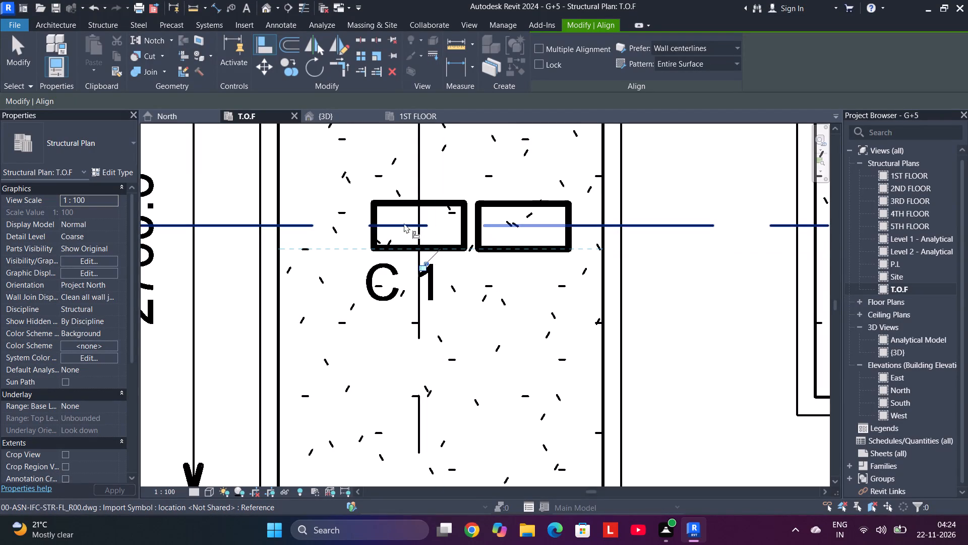
click(371, 216)
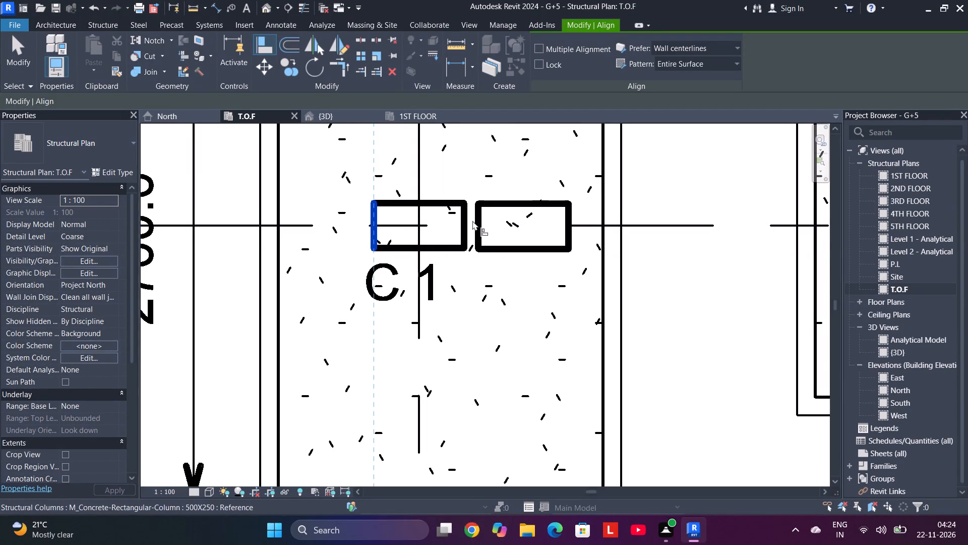
click(479, 221)
Align the lower and left edges of the 600X250 column to its C2 outline in footing F6.
scroll(480, 223, down, 10)
middle_drag(579, 252, 398, 322)
scroll(455, 299, up, 6)
scroll(365, 329, up, 4)
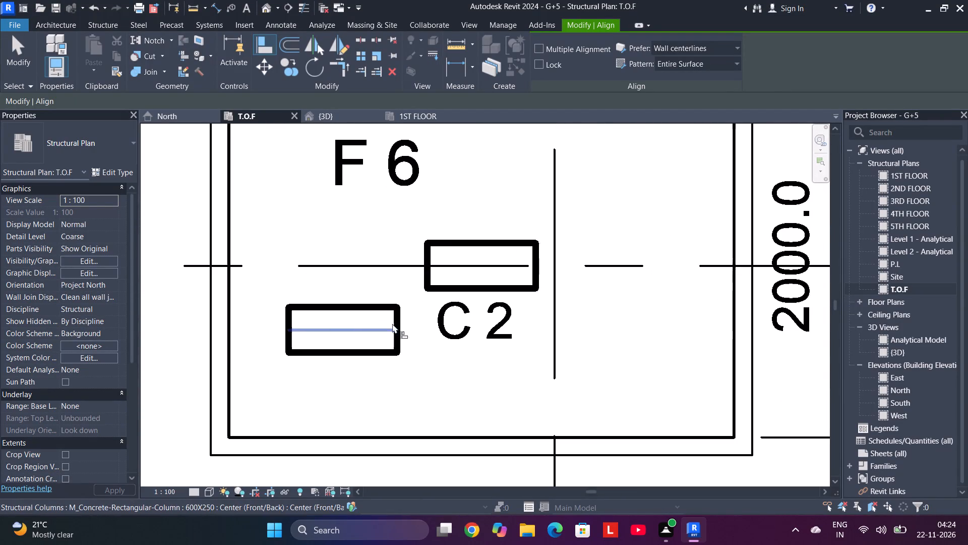
click(455, 286)
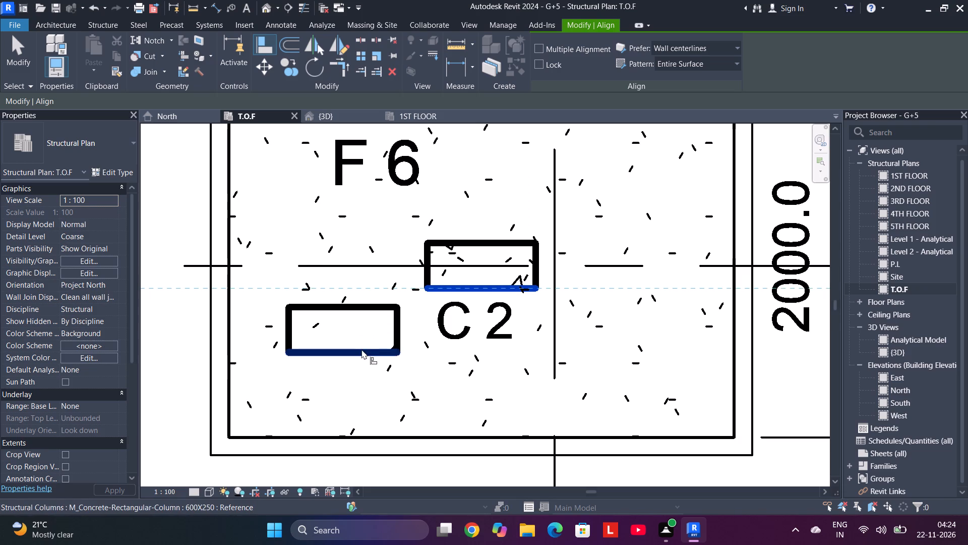
click(361, 349)
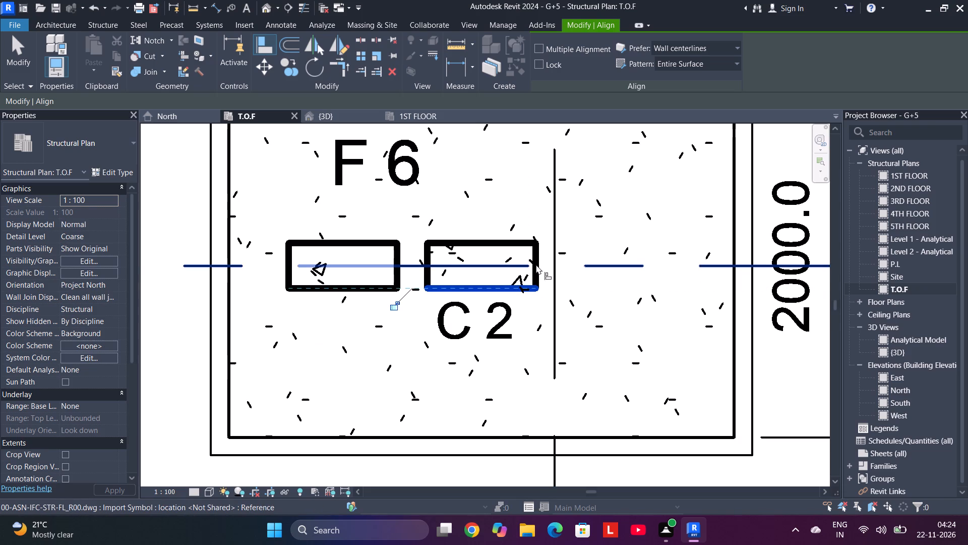
click(536, 264)
click(543, 281)
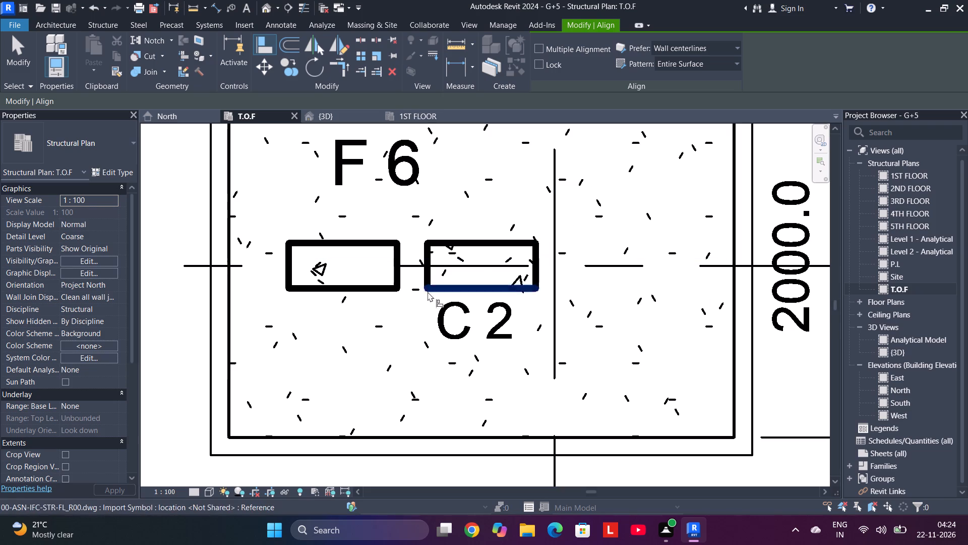
click(429, 250)
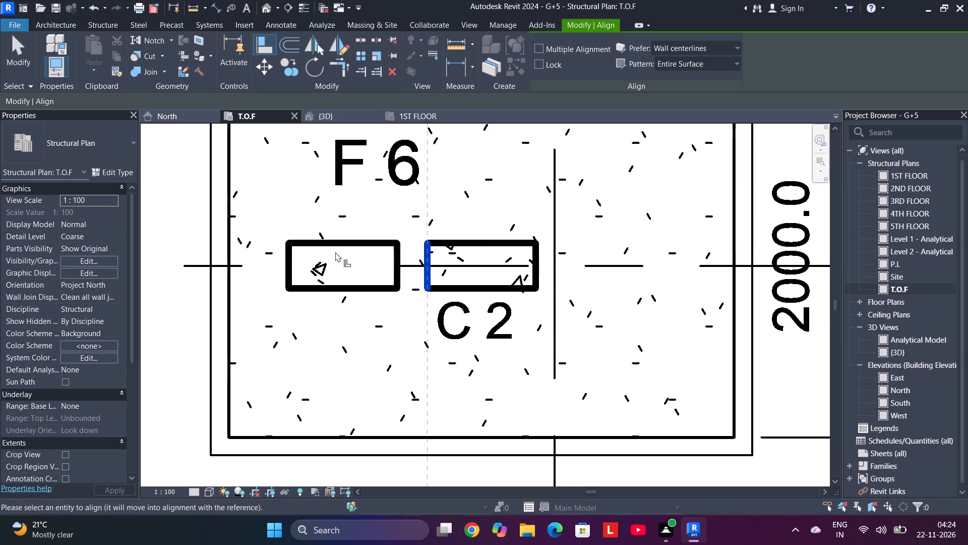
click(288, 259)
Align the lower and left edges of the 600X250 column to its C2 outline in footing F2 on grid 4.
scroll(294, 256, down, 13)
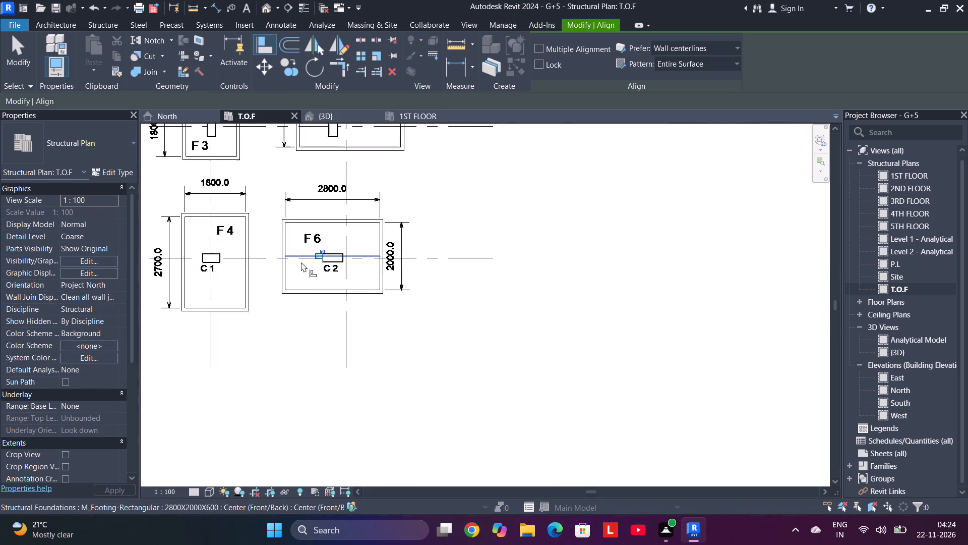
scroll(301, 262, down, 1)
middle_drag(285, 343, 644, 390)
middle_drag(325, 366, 627, 390)
scroll(361, 311, up, 10)
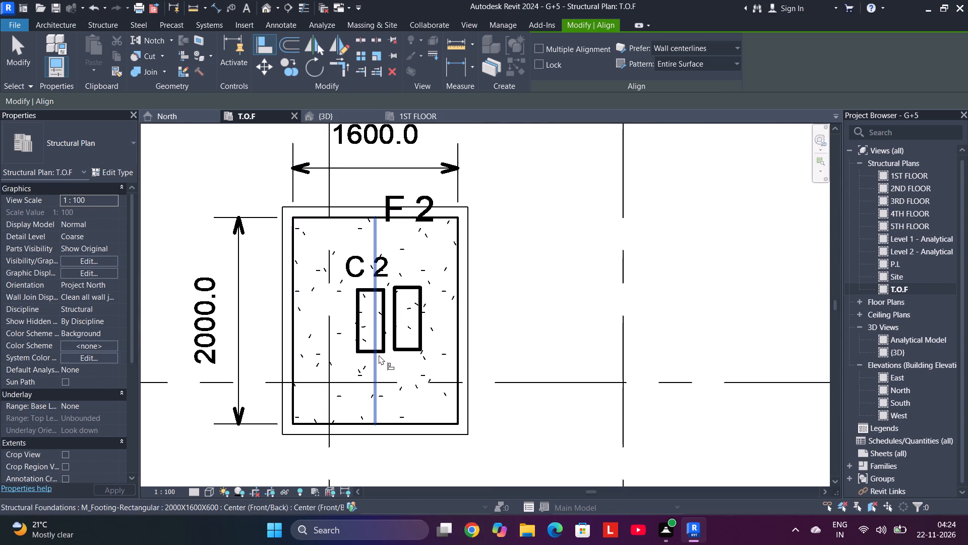
scroll(369, 353, up, 6)
click(369, 352)
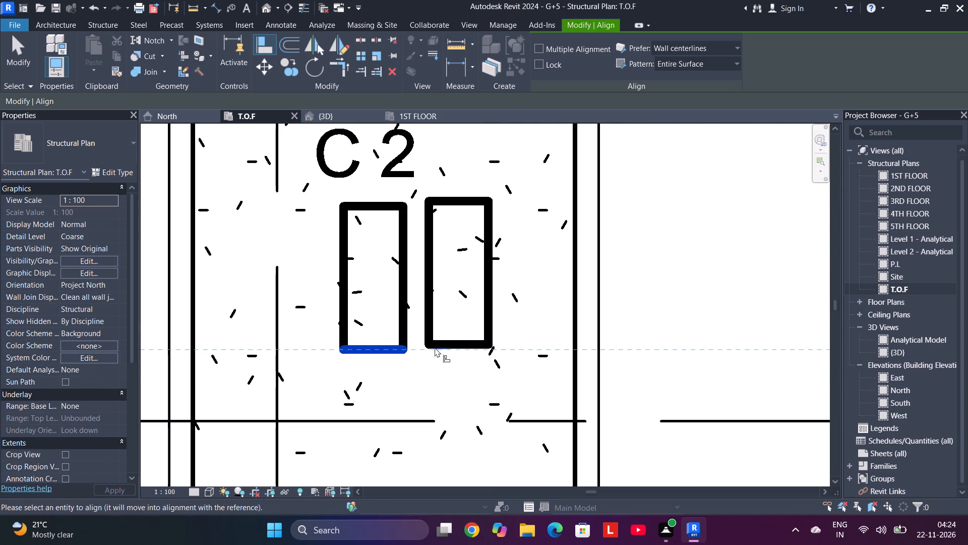
click(444, 344)
click(344, 271)
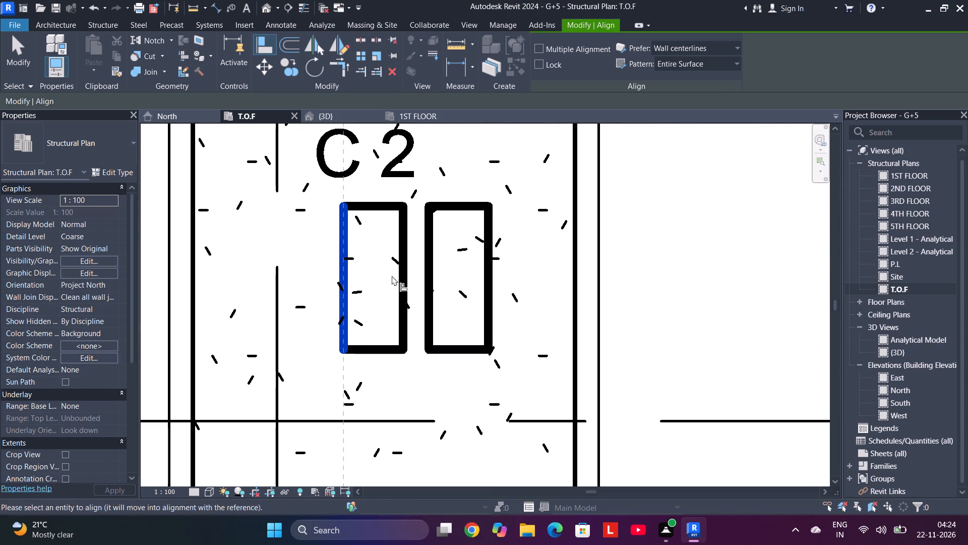
click(429, 280)
Review the placed columns across the T.O.F plan, the North elevation and the 3D view.
scroll(430, 280, down, 11)
middle_drag(524, 264, 522, 338)
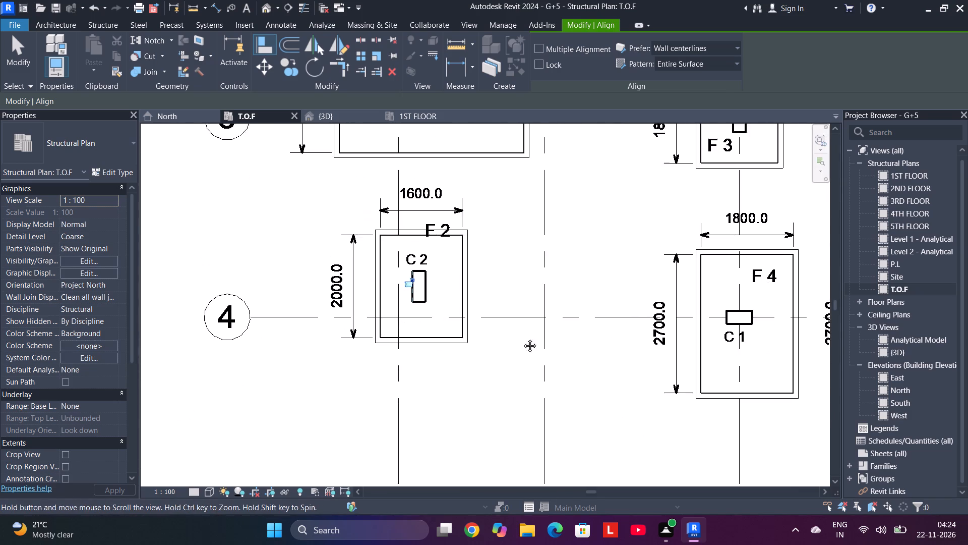
middle_drag(522, 338, 511, 435)
scroll(511, 433, down, 1)
scroll(559, 315, down, 3)
middle_drag(560, 315, 526, 431)
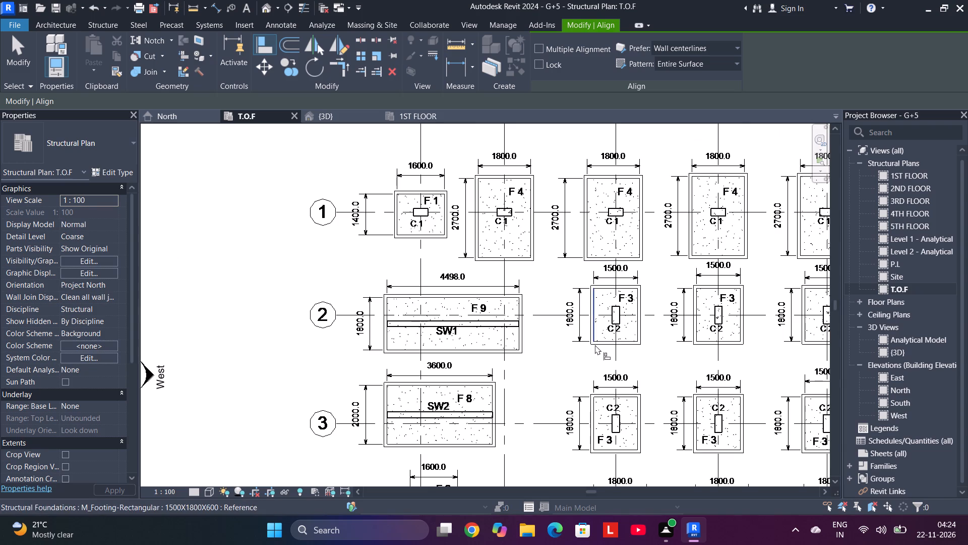
middle_drag(577, 357, 118, 321)
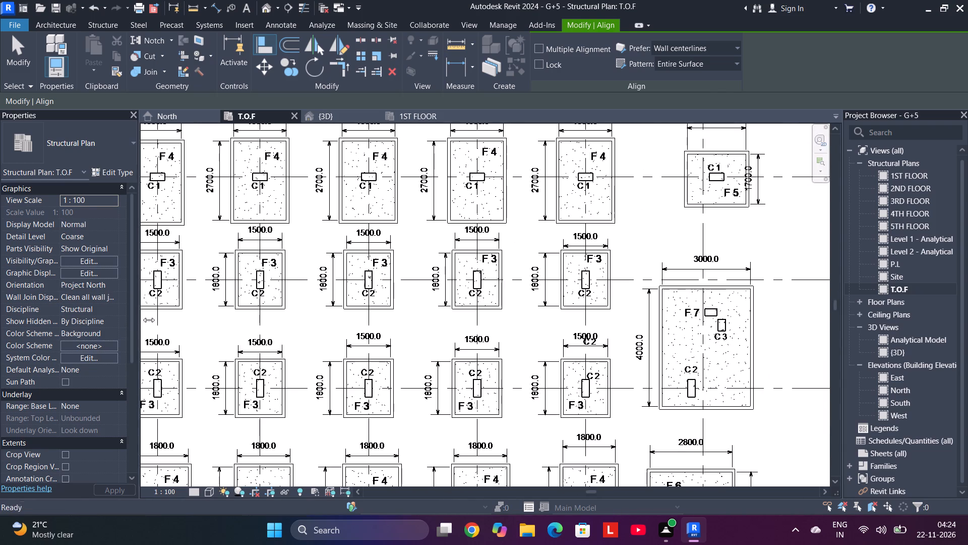
middle_drag(446, 331, 149, 303)
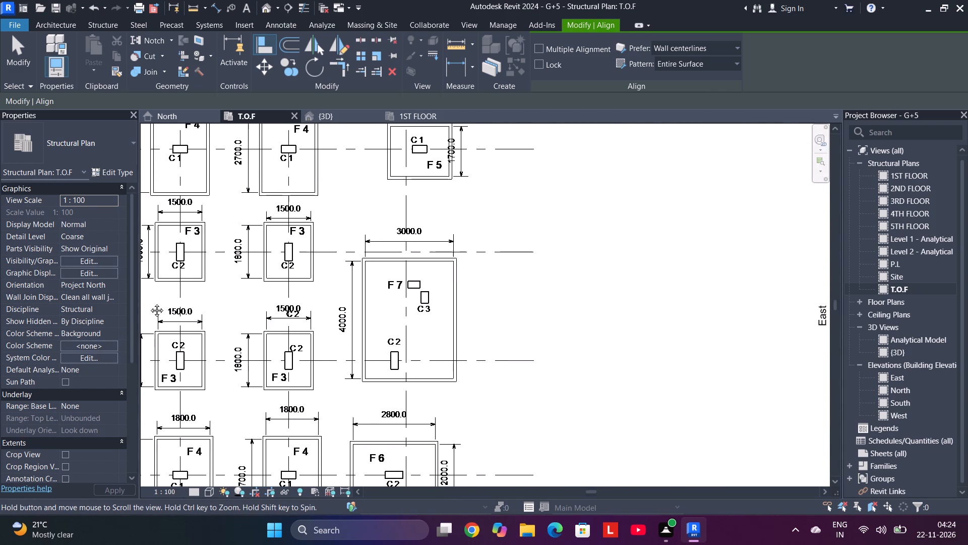
middle_drag(149, 303, 510, 284)
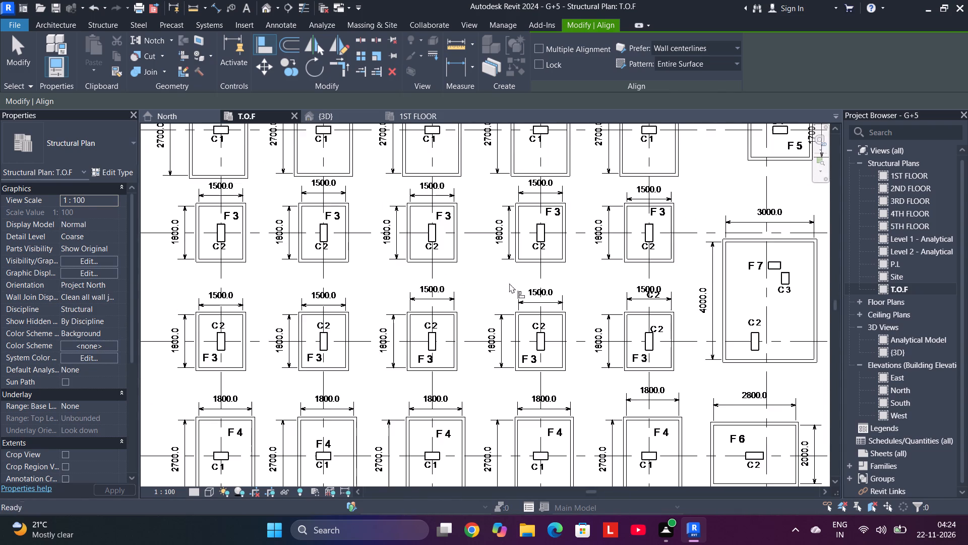
scroll(456, 270, down, 3)
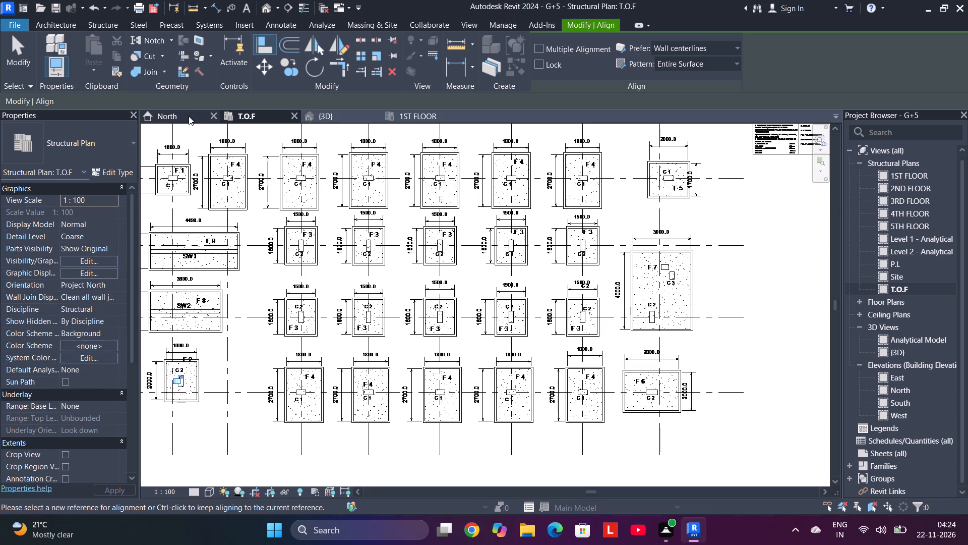
click(184, 117)
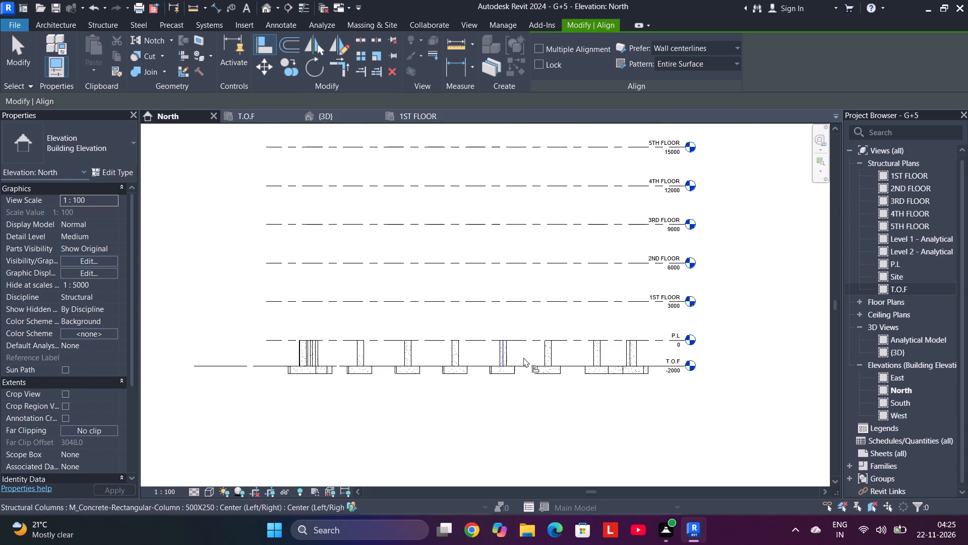
scroll(528, 357, up, 5)
scroll(525, 342, down, 5)
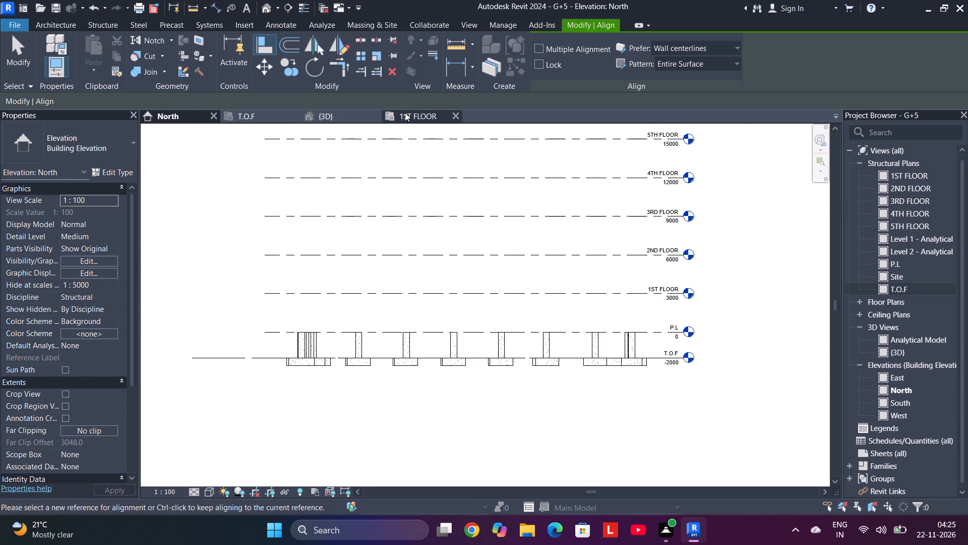
click(335, 116)
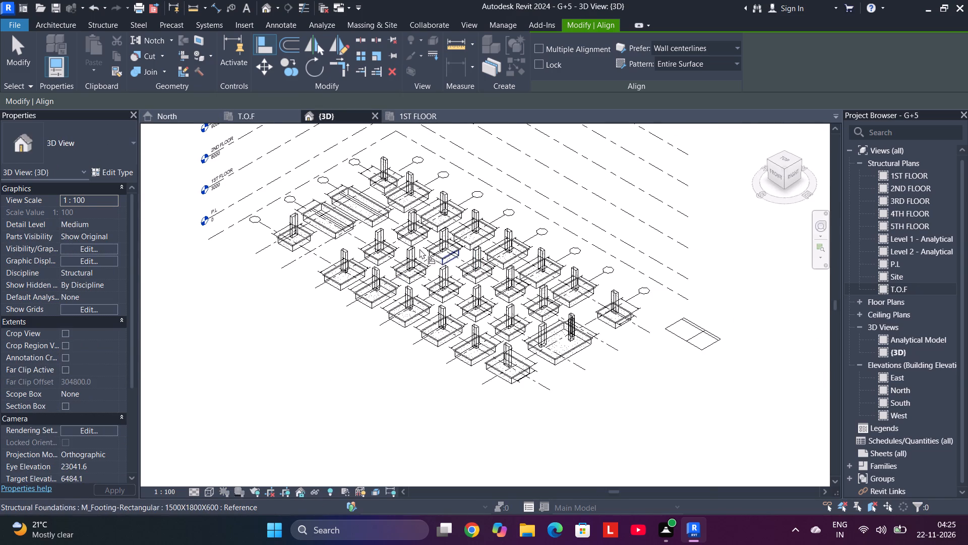
scroll(387, 236, up, 2)
Delete the extra horizontal 400X250 column beside the F7 label in the T.O.F plan.
click(244, 114)
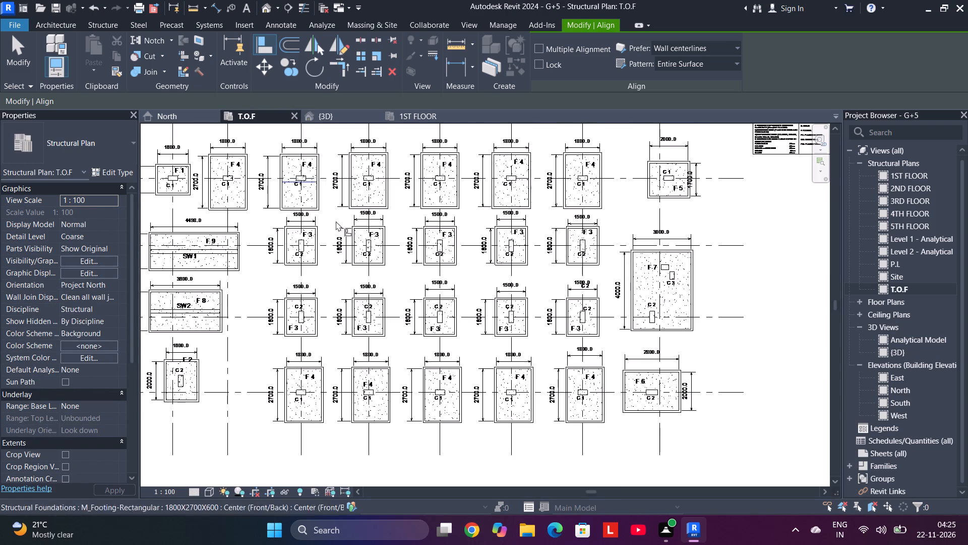
scroll(673, 266, up, 10)
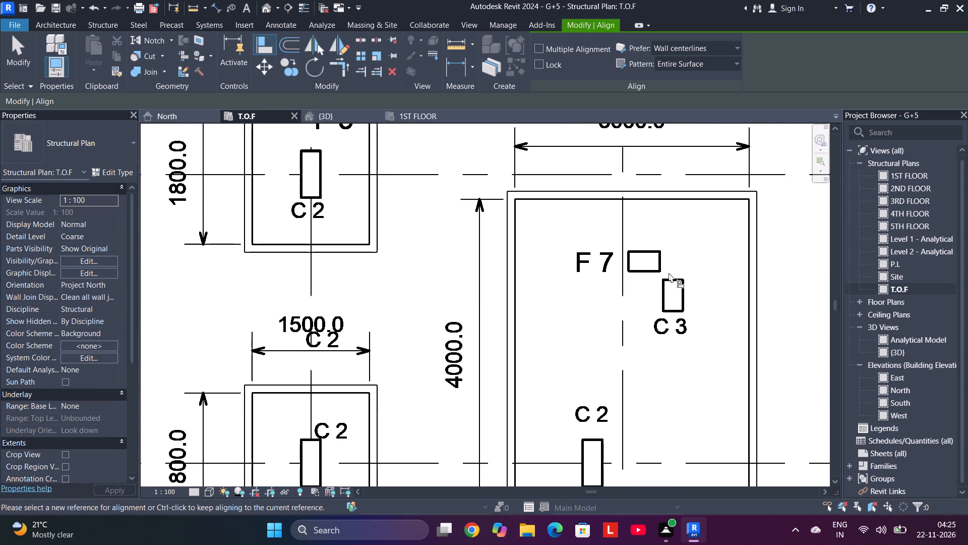
scroll(668, 272, up, 4)
key(Escape)
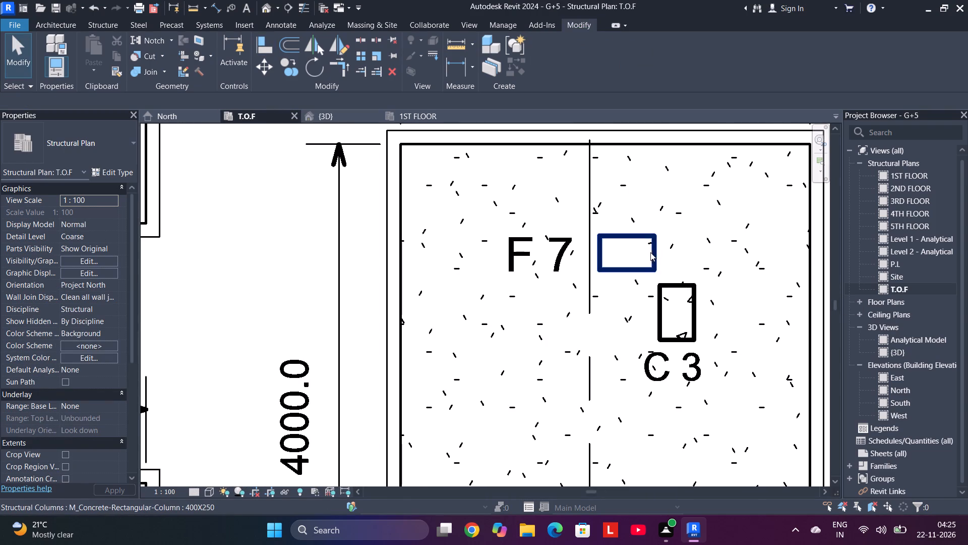
click(653, 252)
key(Delete)
Start a structural wall foundation and duplicate the Bearing Footing - 900 x 300 type as Bearing Footing - 900 x 301.
scroll(653, 252, down, 5)
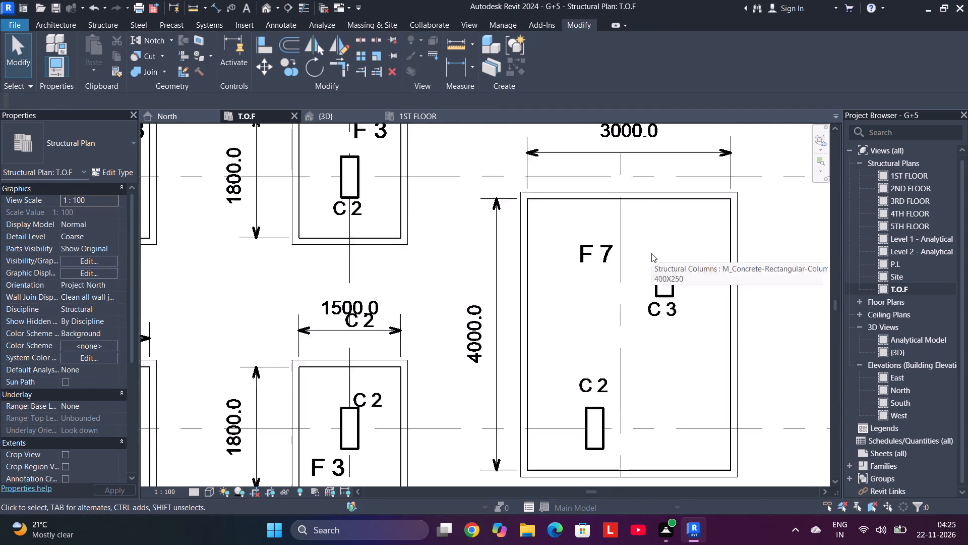
scroll(651, 253, down, 5)
scroll(567, 274, down, 7)
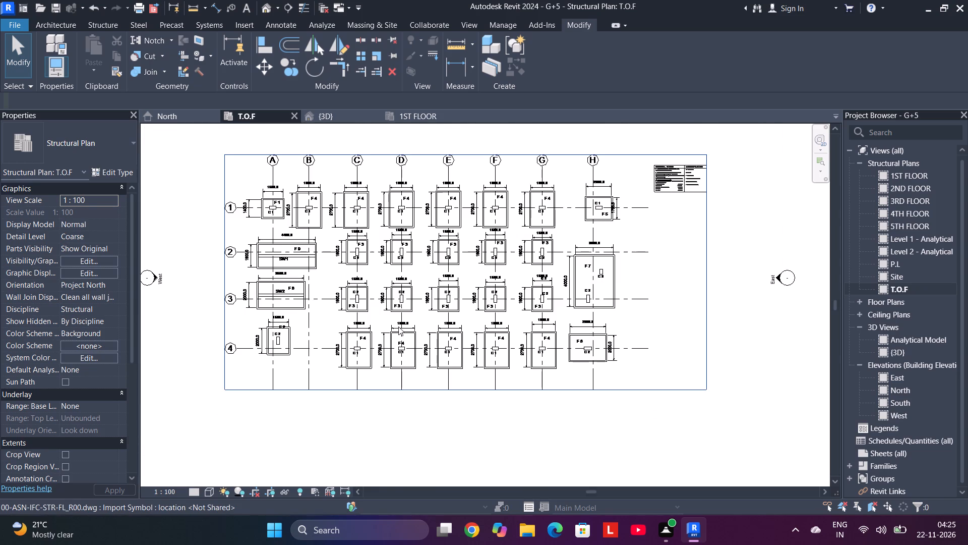
middle_drag(323, 271, 409, 268)
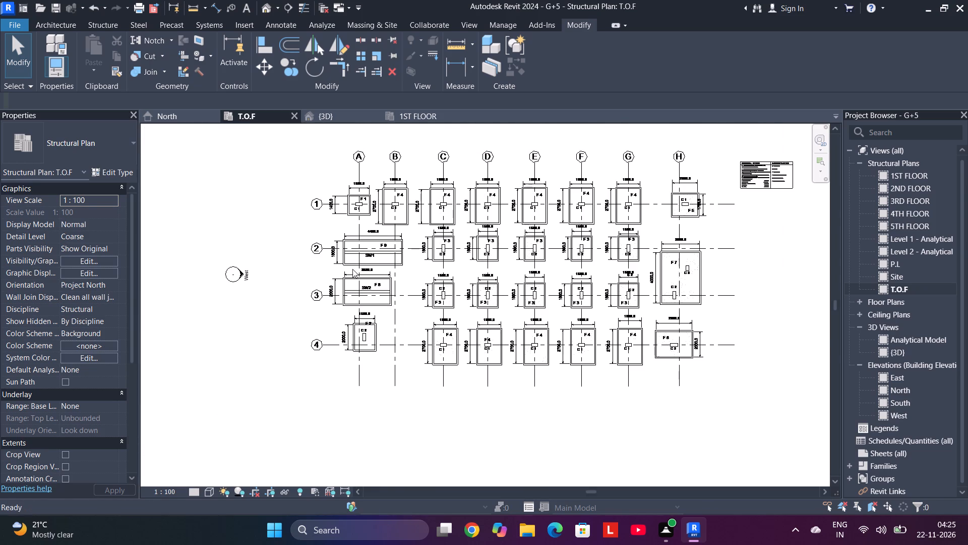
scroll(374, 254, up, 9)
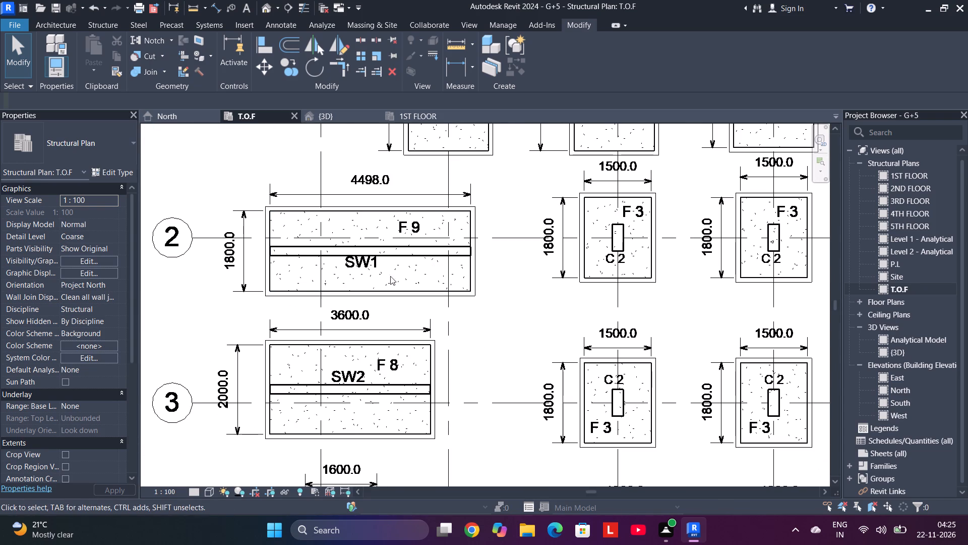
click(100, 24)
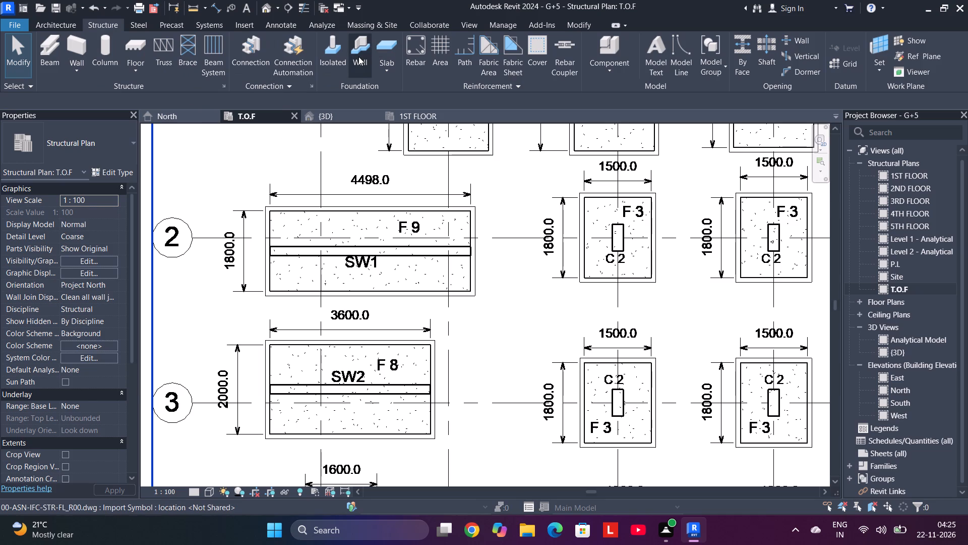
click(358, 57)
click(104, 20)
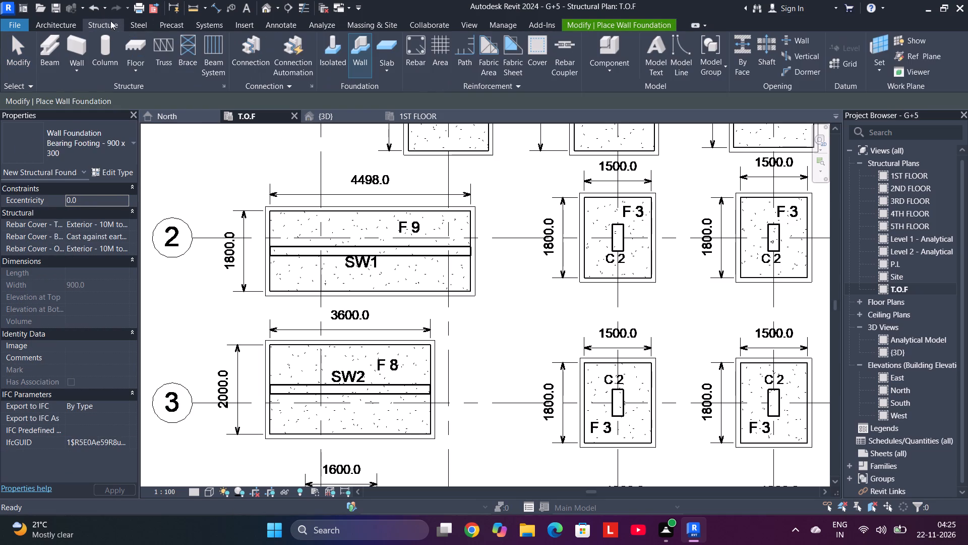
click(362, 54)
click(107, 171)
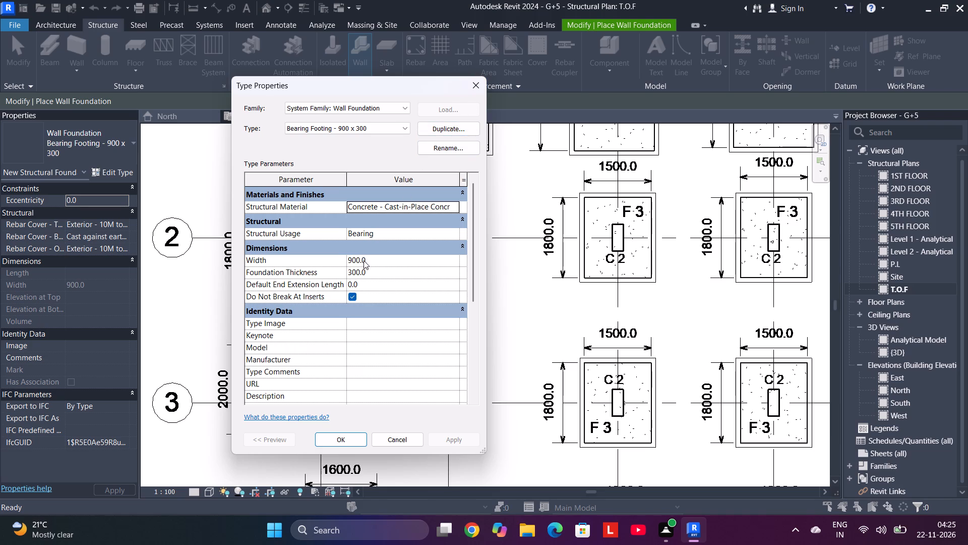
click(373, 269)
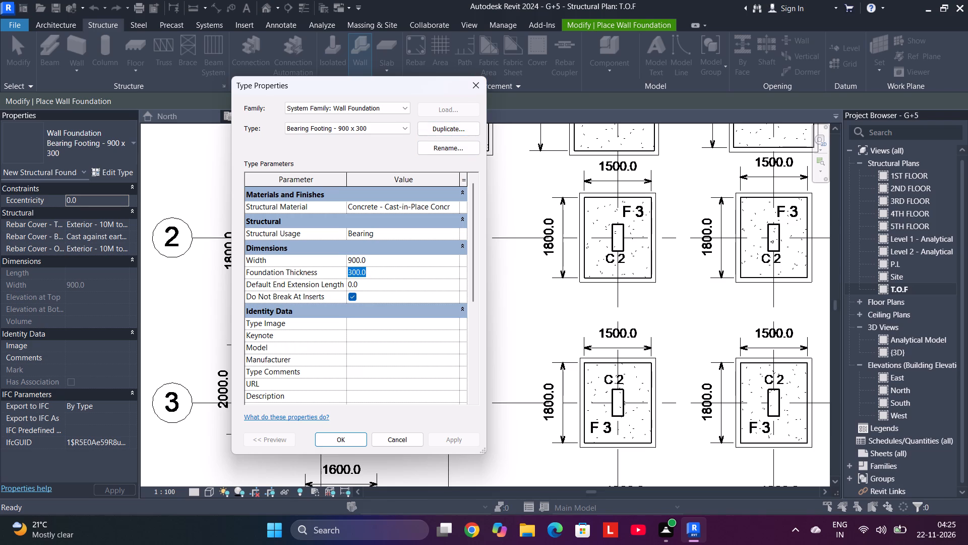
click(373, 269)
click(450, 129)
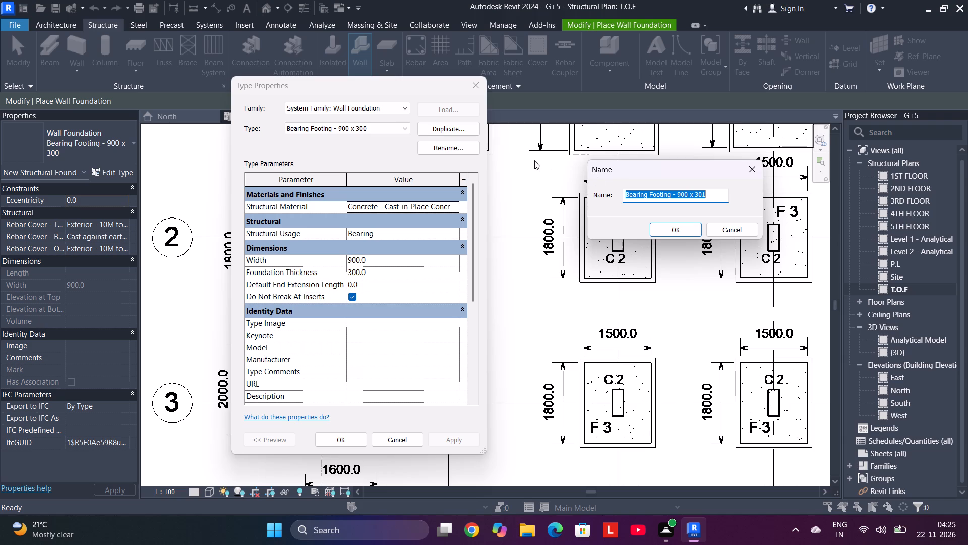
click(456, 121)
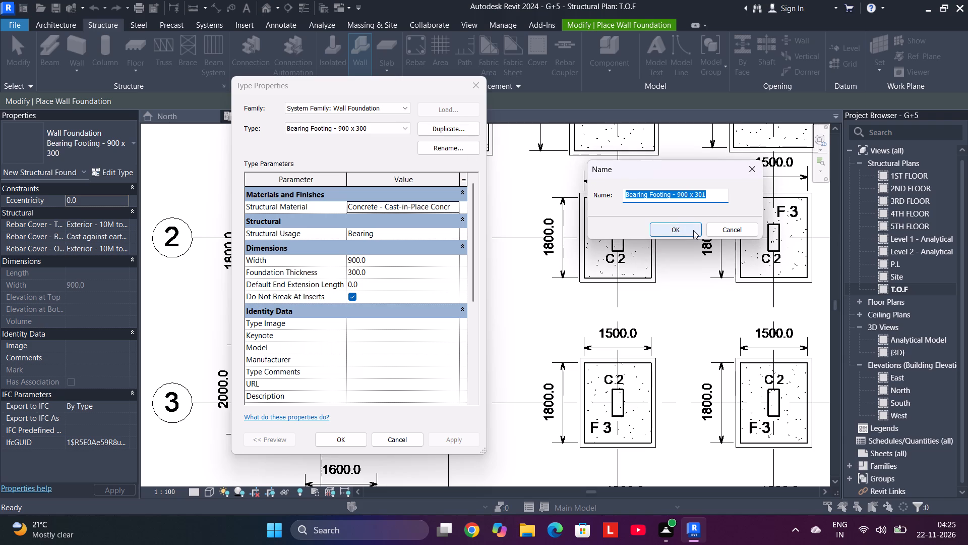
click(693, 230)
Duplicate the wall foundation type again and name the copy Bearing Footing - 900 x 200.
click(442, 134)
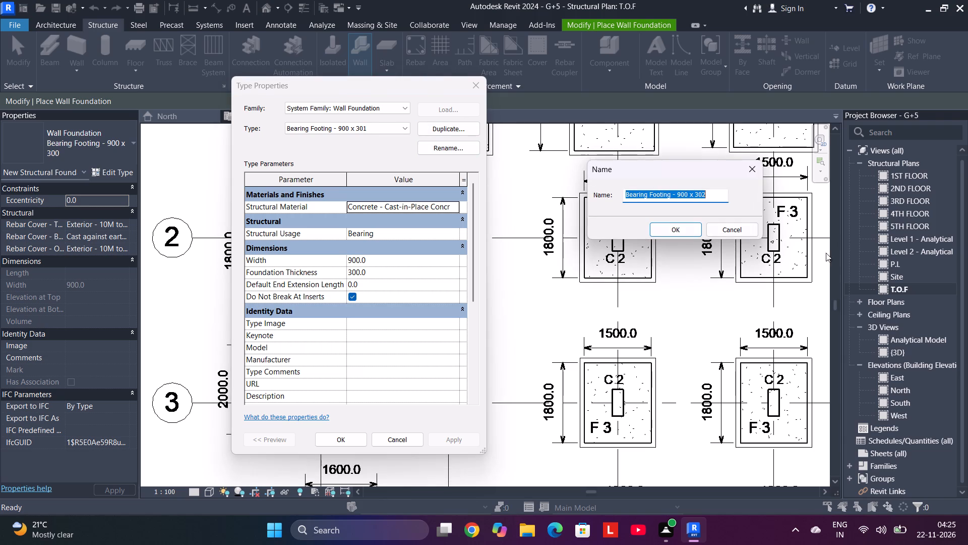
drag(723, 196, 701, 196)
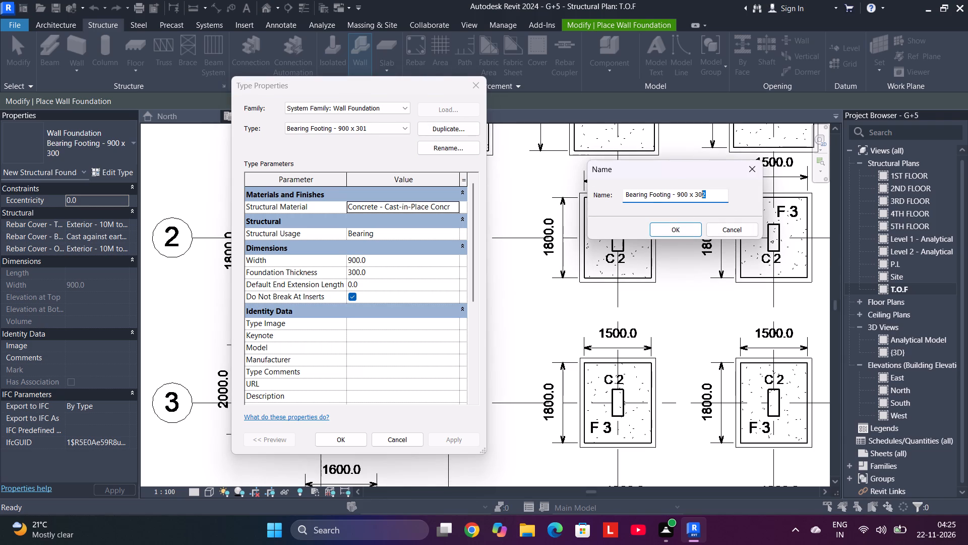
drag(701, 196, 695, 200)
text(52)
key(BackSpace)
key(BackSpace)
key(BackSpace)
key(space)
text(200)
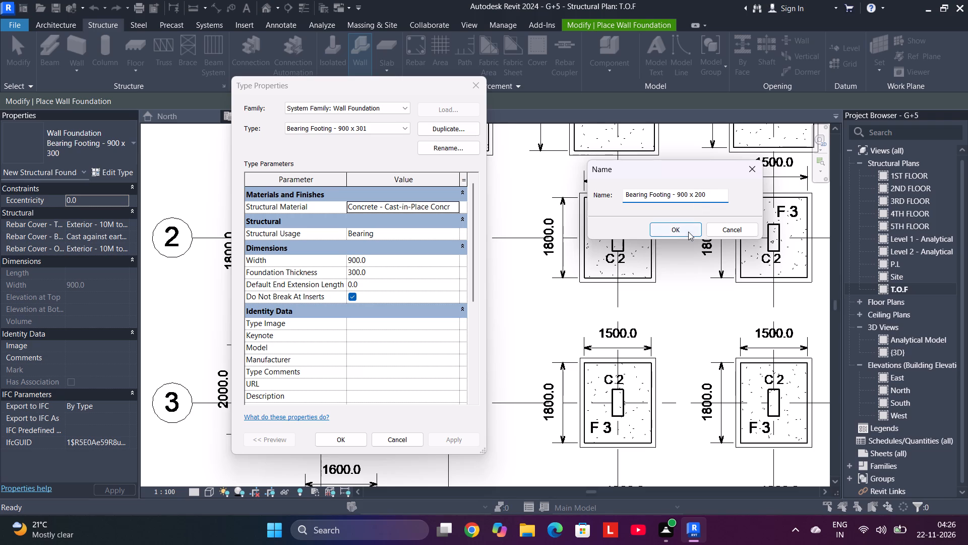
click(688, 232)
Set the Foundation Thickness of the Bearing Footing - 900 x 200 type to 250 and apply the type.
click(367, 270)
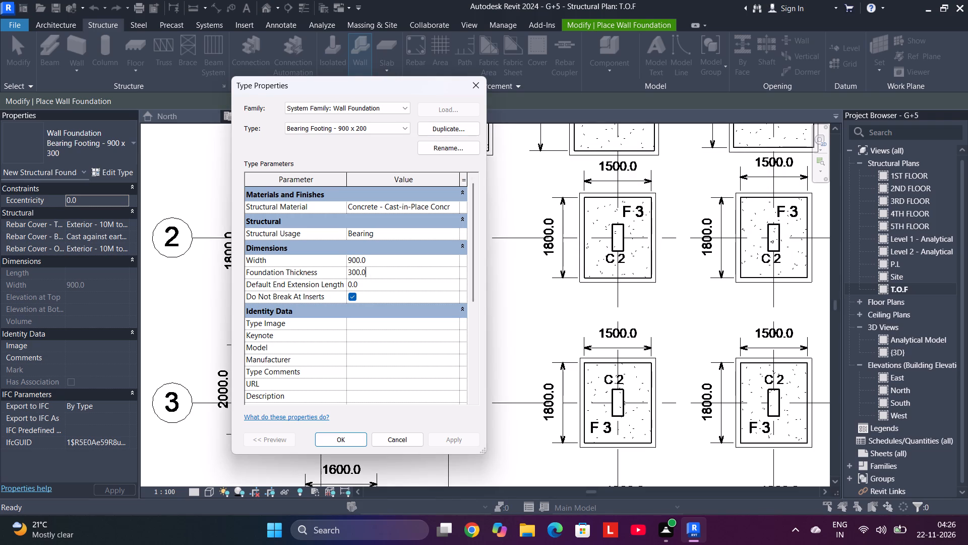
drag(367, 270, 335, 274)
text(250)
key(Return)
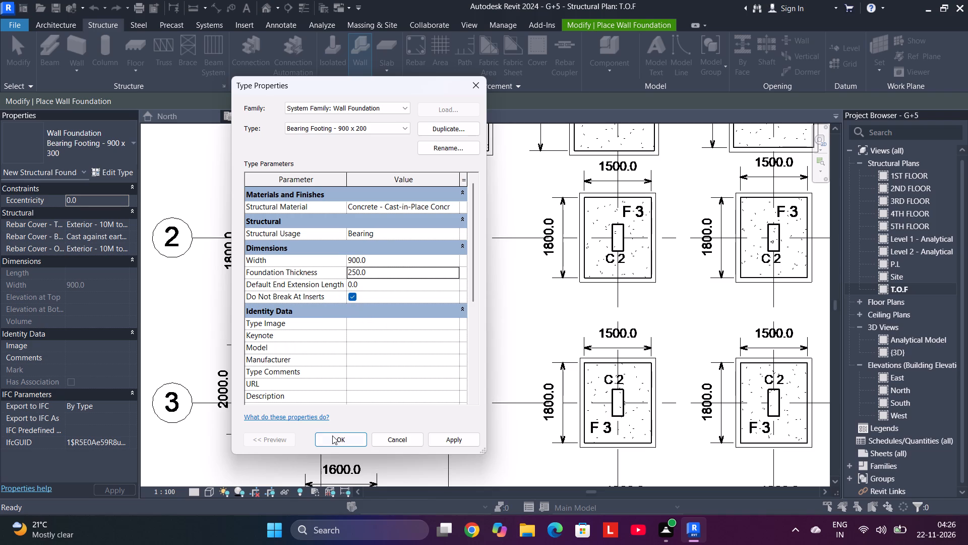
click(332, 436)
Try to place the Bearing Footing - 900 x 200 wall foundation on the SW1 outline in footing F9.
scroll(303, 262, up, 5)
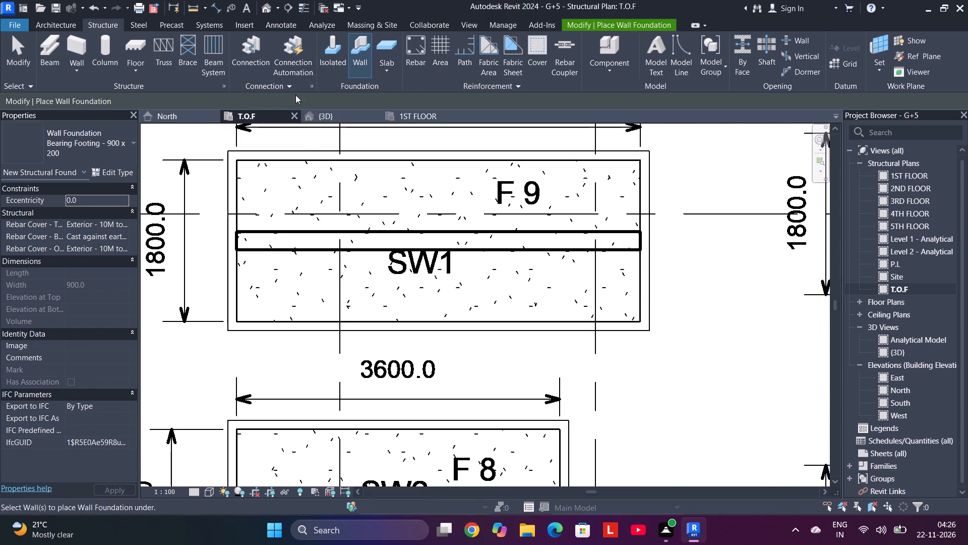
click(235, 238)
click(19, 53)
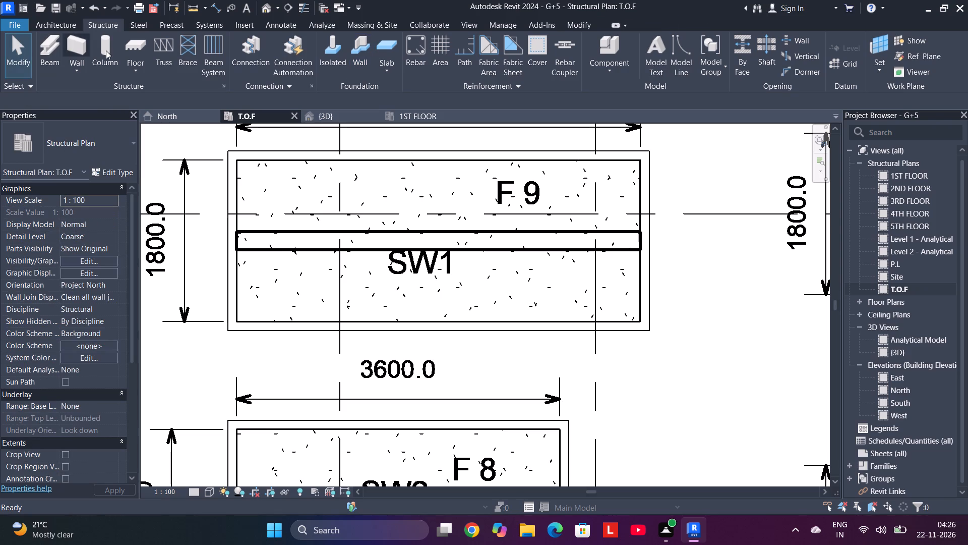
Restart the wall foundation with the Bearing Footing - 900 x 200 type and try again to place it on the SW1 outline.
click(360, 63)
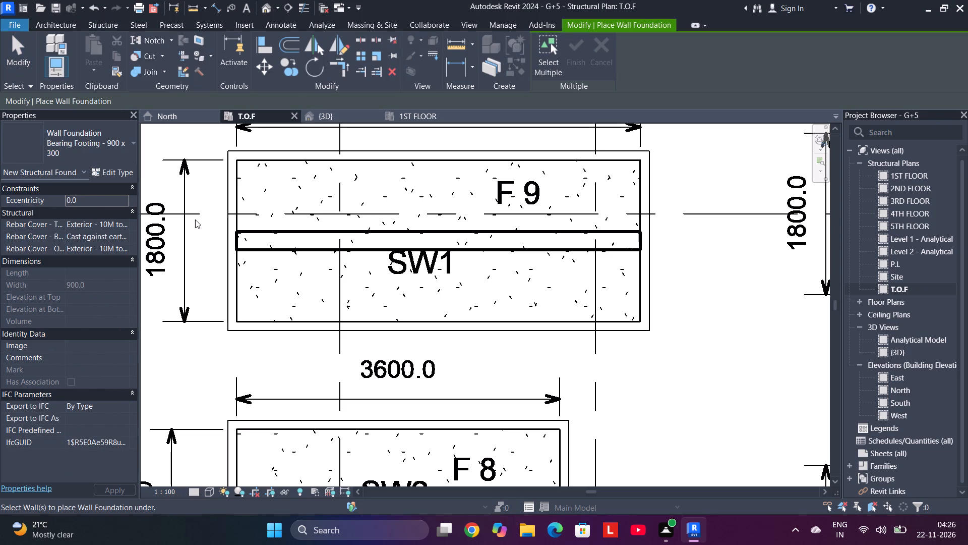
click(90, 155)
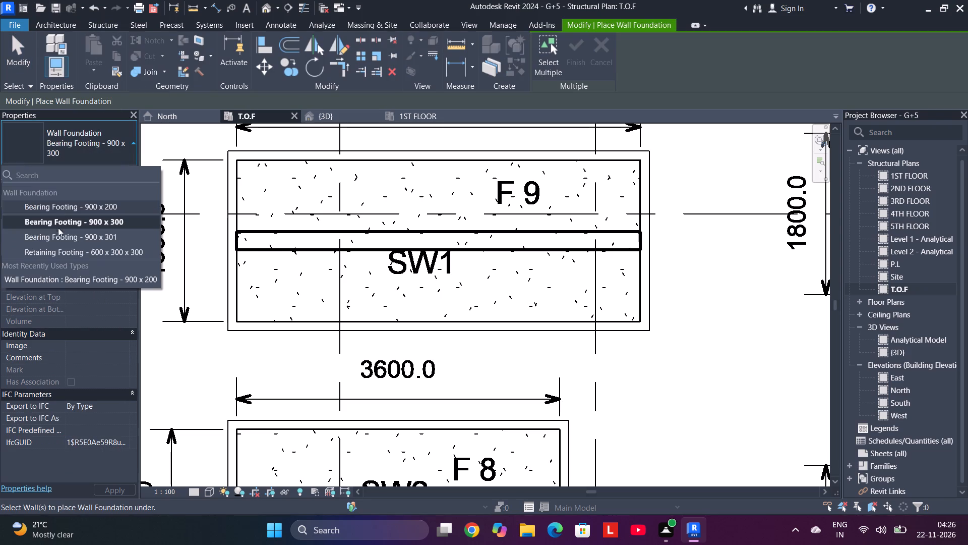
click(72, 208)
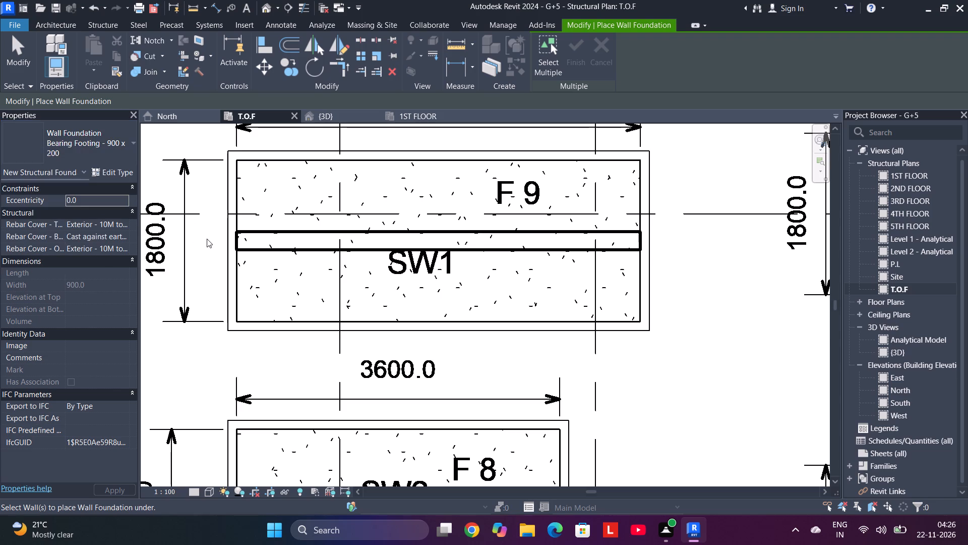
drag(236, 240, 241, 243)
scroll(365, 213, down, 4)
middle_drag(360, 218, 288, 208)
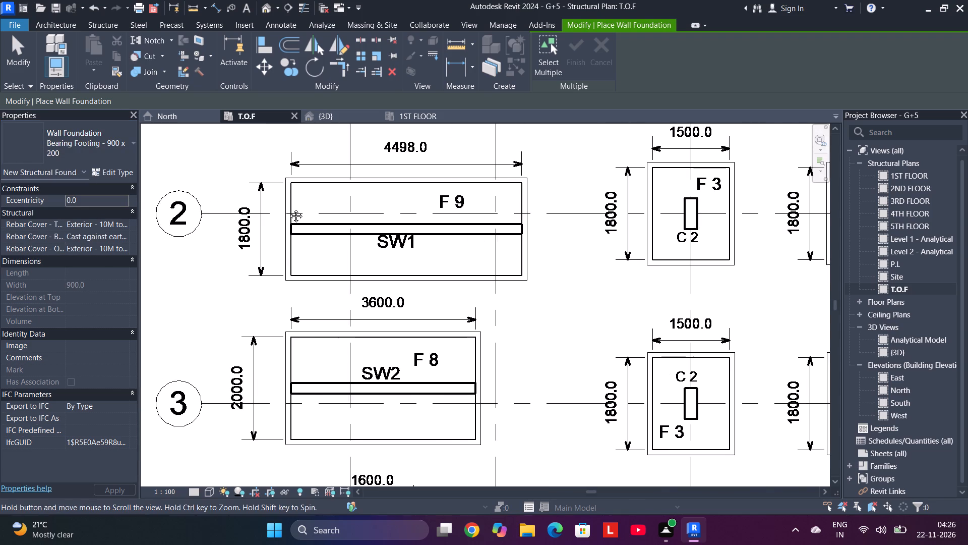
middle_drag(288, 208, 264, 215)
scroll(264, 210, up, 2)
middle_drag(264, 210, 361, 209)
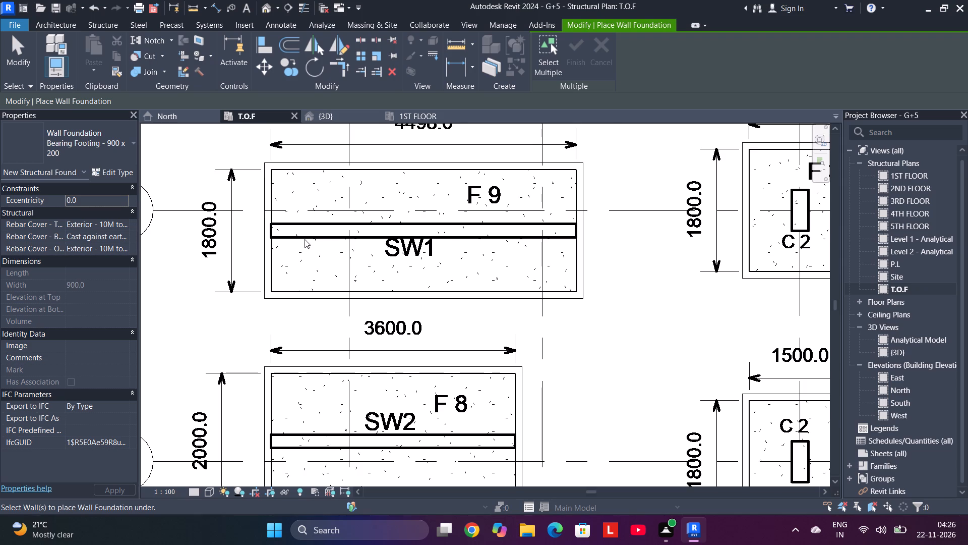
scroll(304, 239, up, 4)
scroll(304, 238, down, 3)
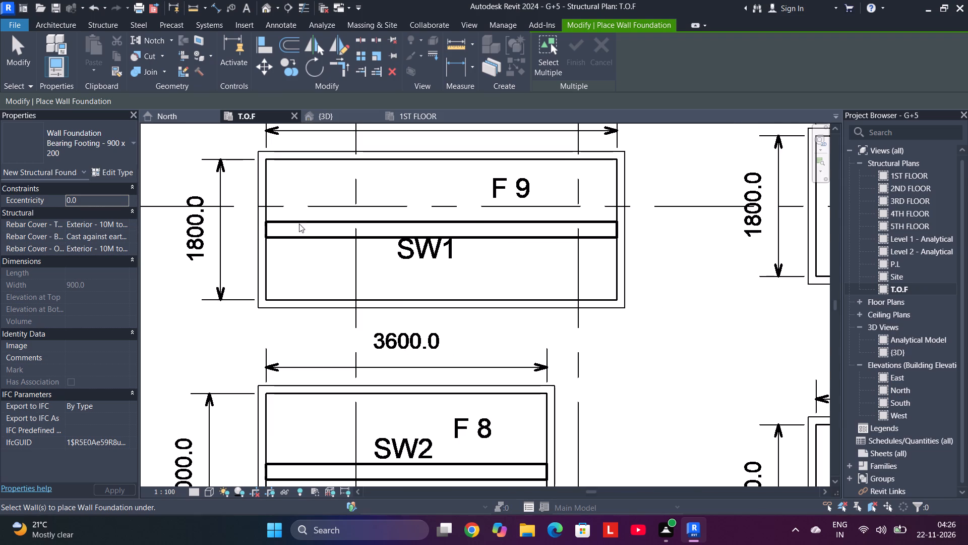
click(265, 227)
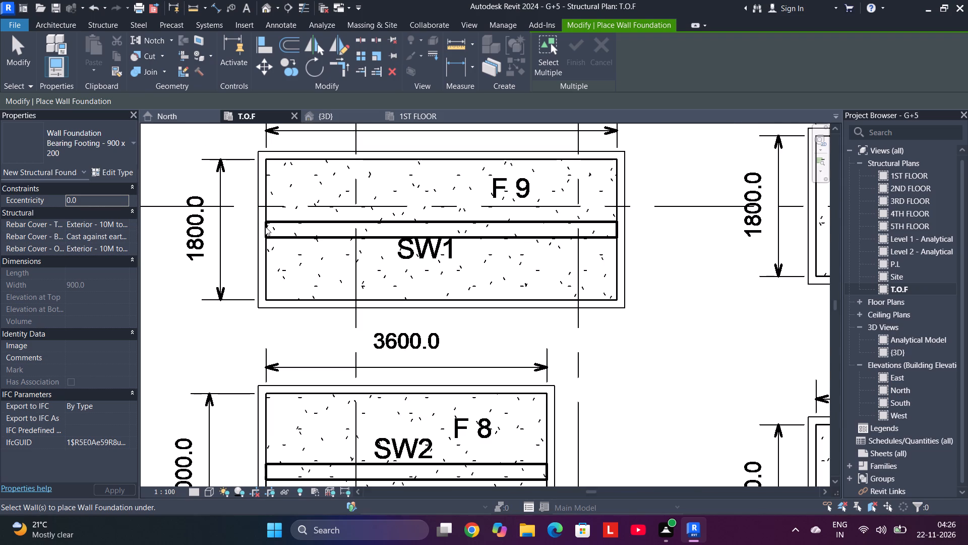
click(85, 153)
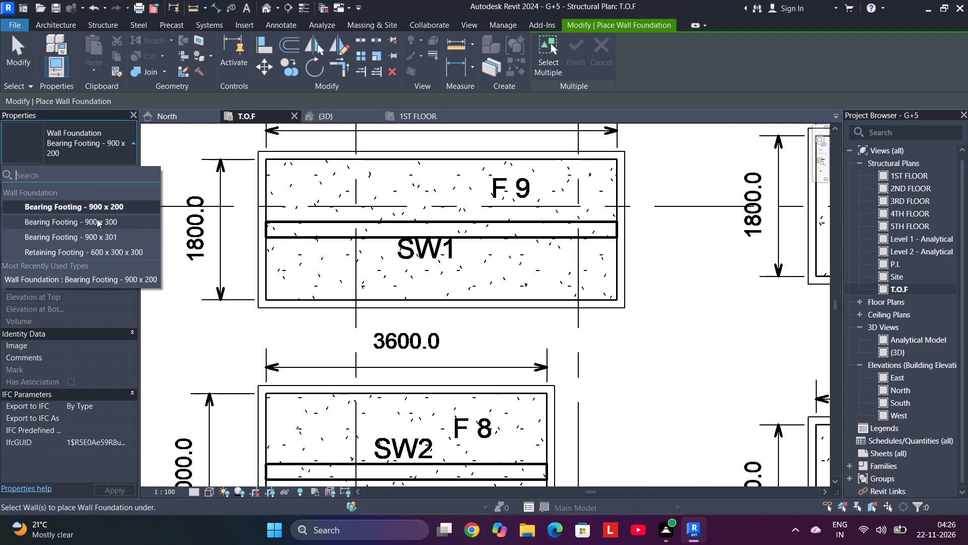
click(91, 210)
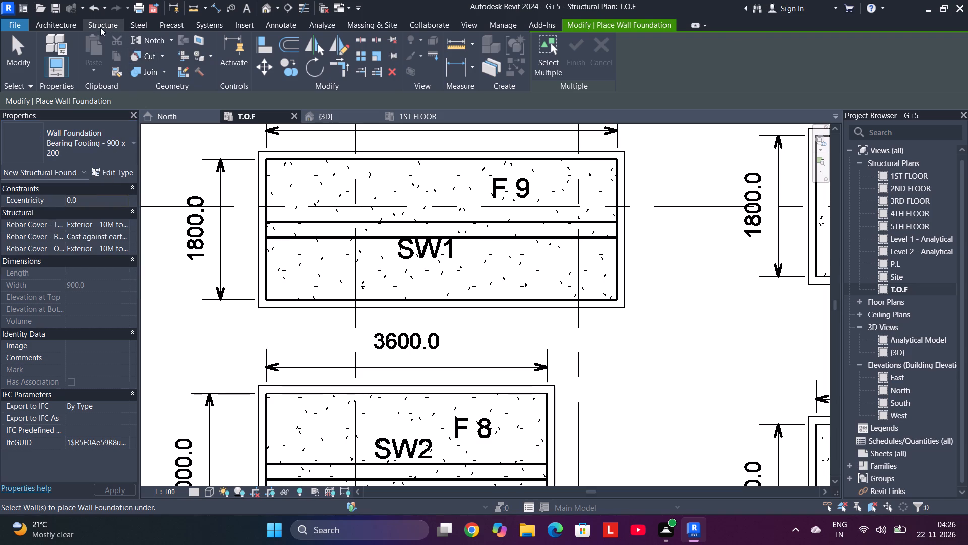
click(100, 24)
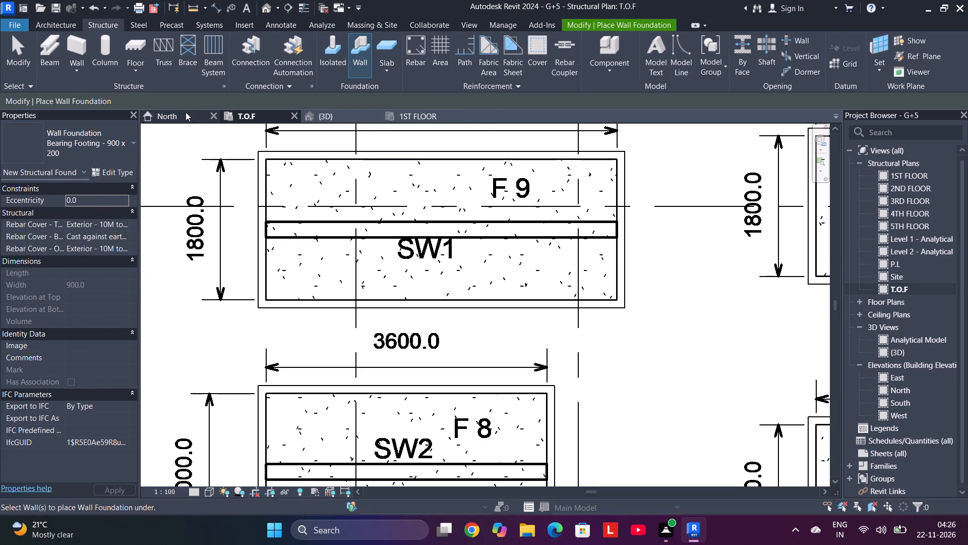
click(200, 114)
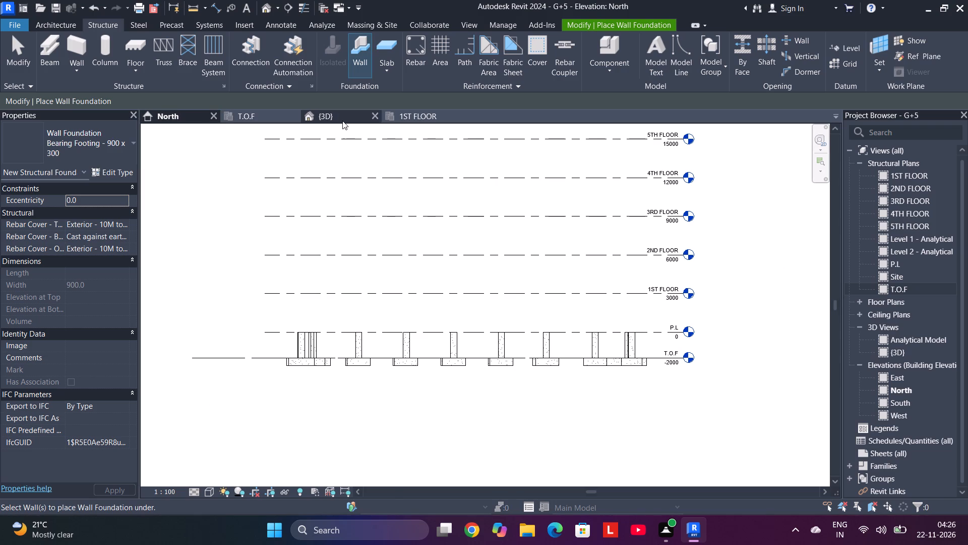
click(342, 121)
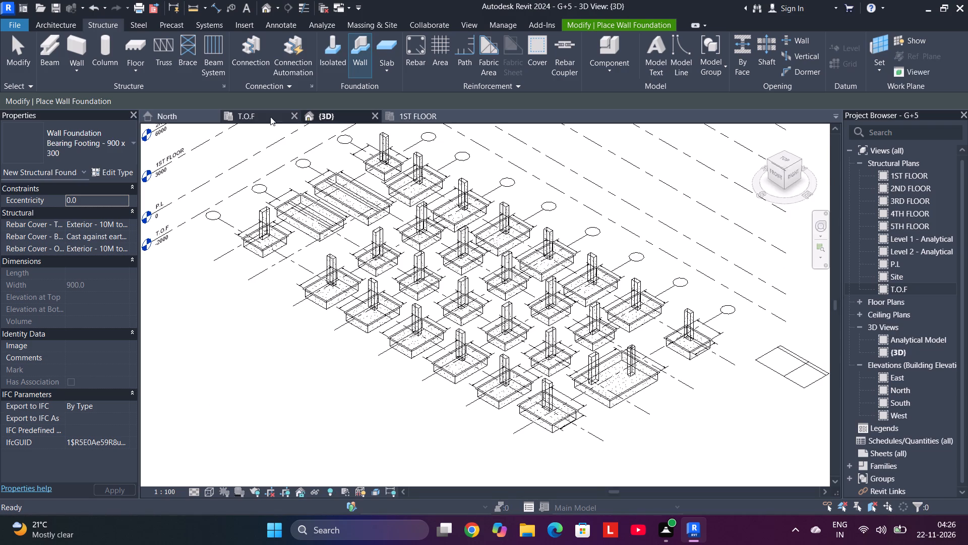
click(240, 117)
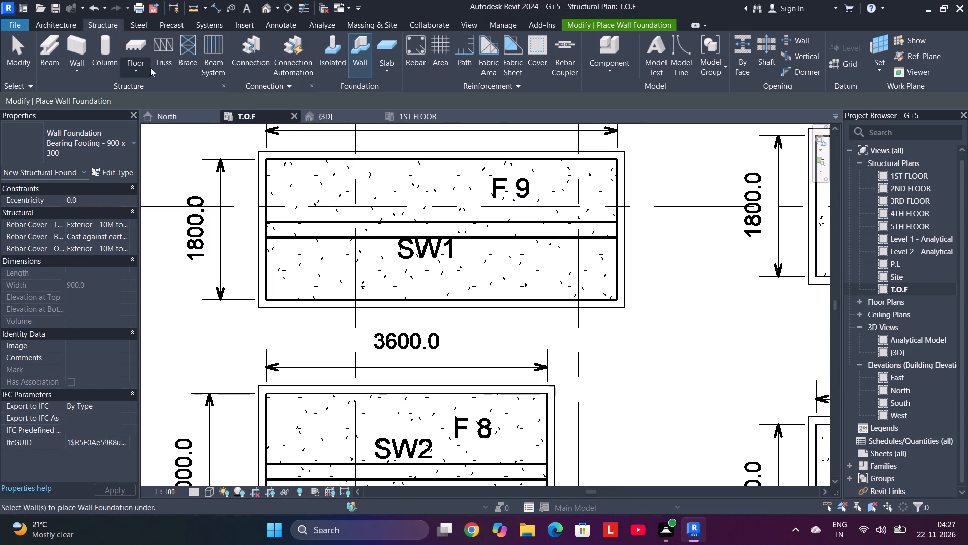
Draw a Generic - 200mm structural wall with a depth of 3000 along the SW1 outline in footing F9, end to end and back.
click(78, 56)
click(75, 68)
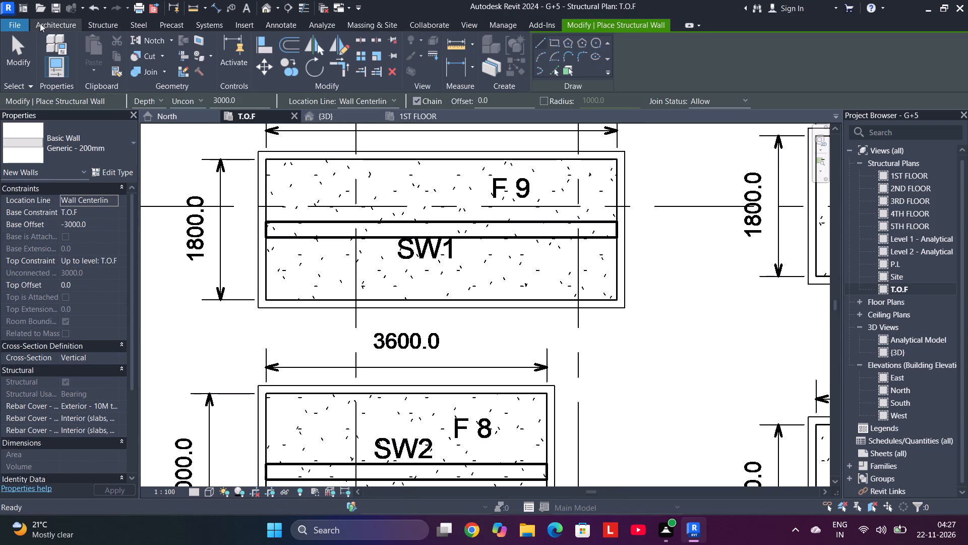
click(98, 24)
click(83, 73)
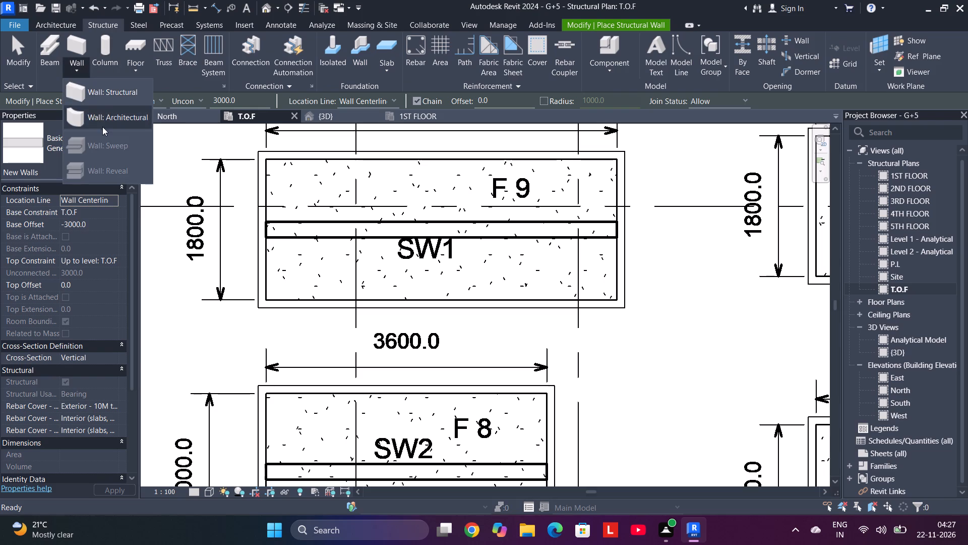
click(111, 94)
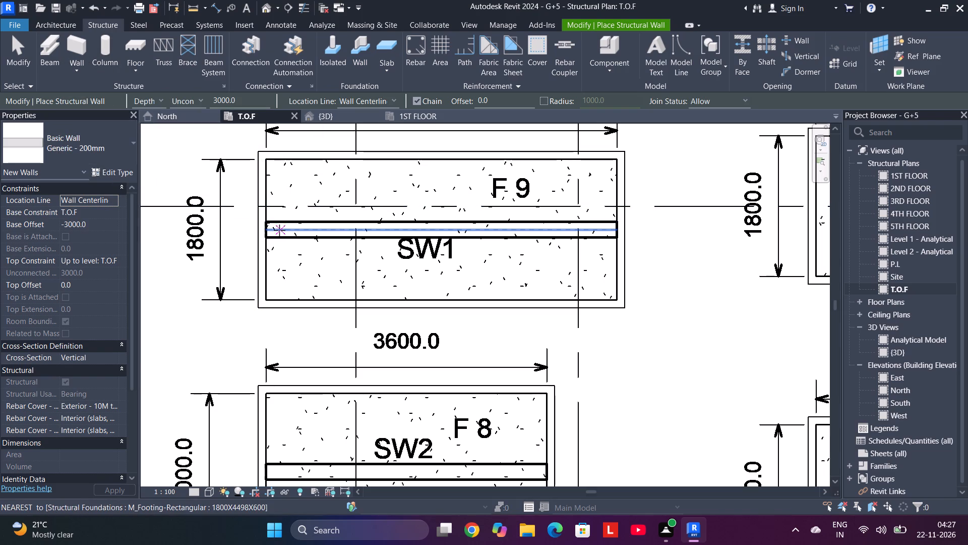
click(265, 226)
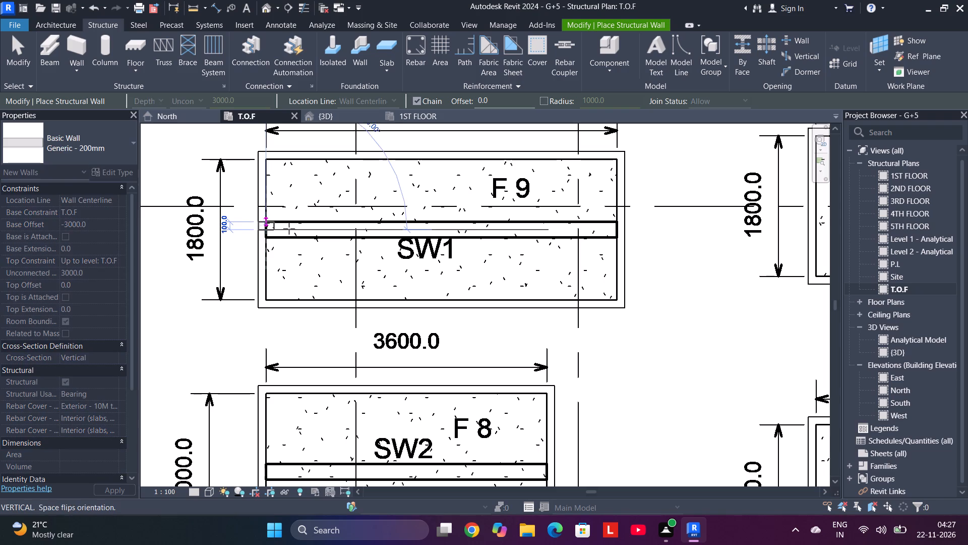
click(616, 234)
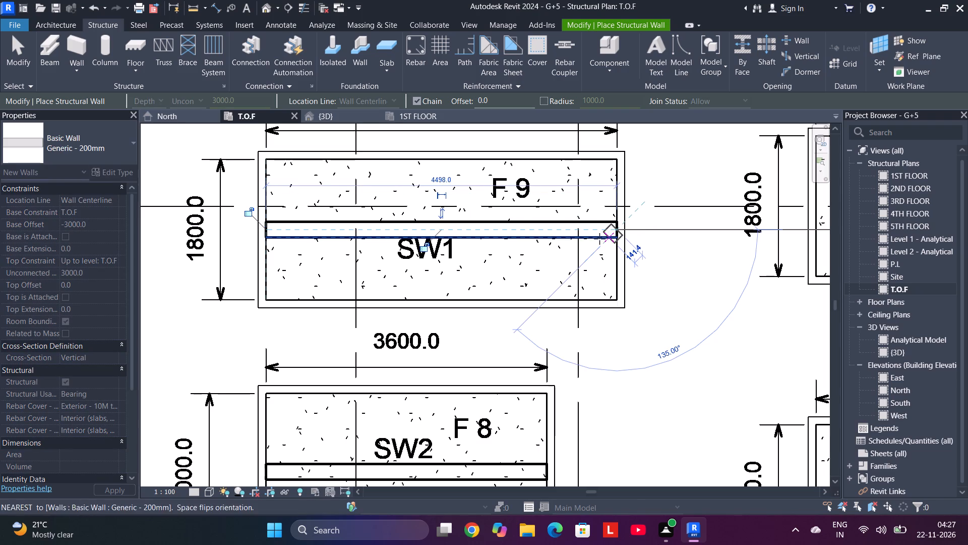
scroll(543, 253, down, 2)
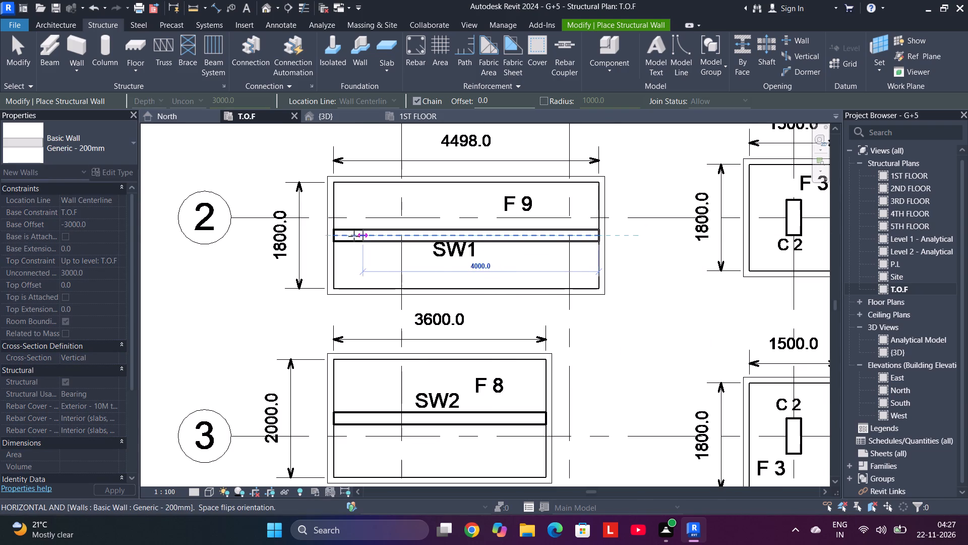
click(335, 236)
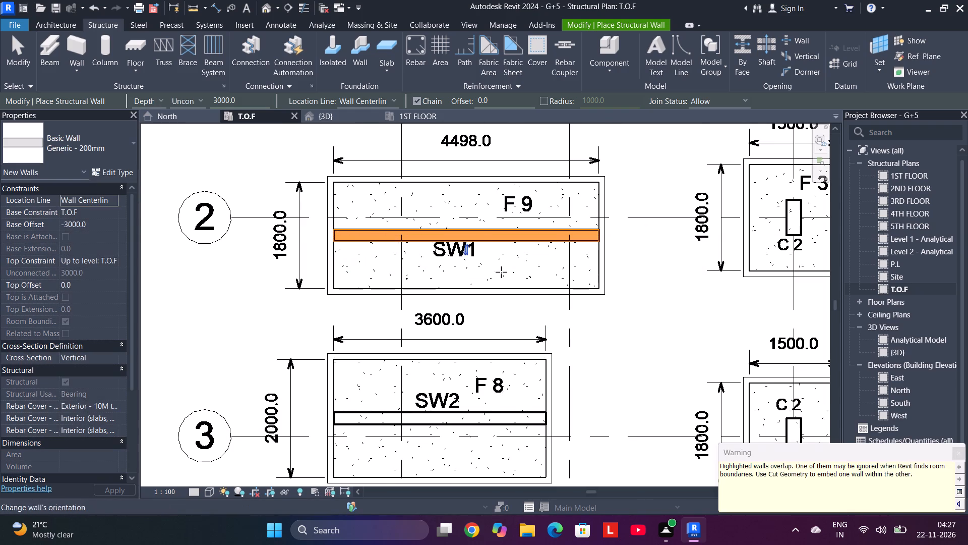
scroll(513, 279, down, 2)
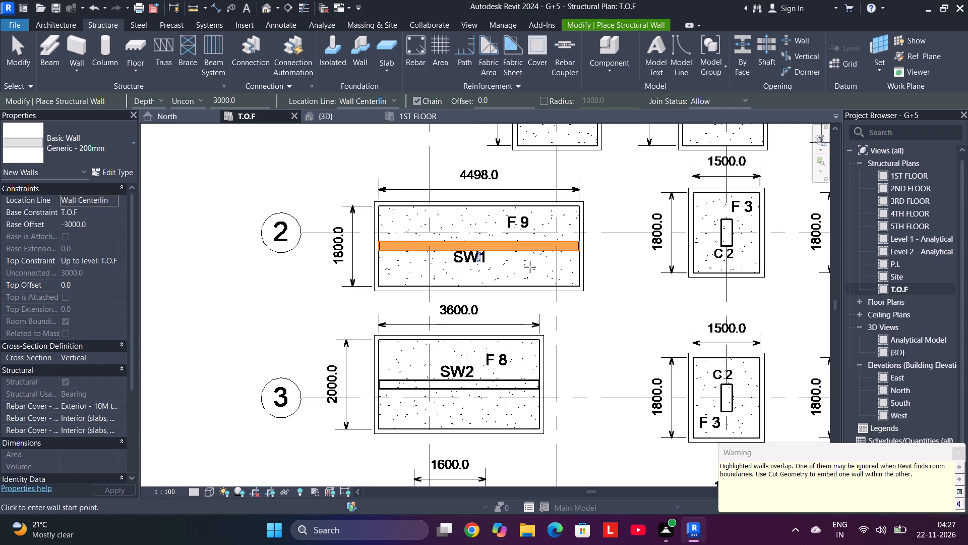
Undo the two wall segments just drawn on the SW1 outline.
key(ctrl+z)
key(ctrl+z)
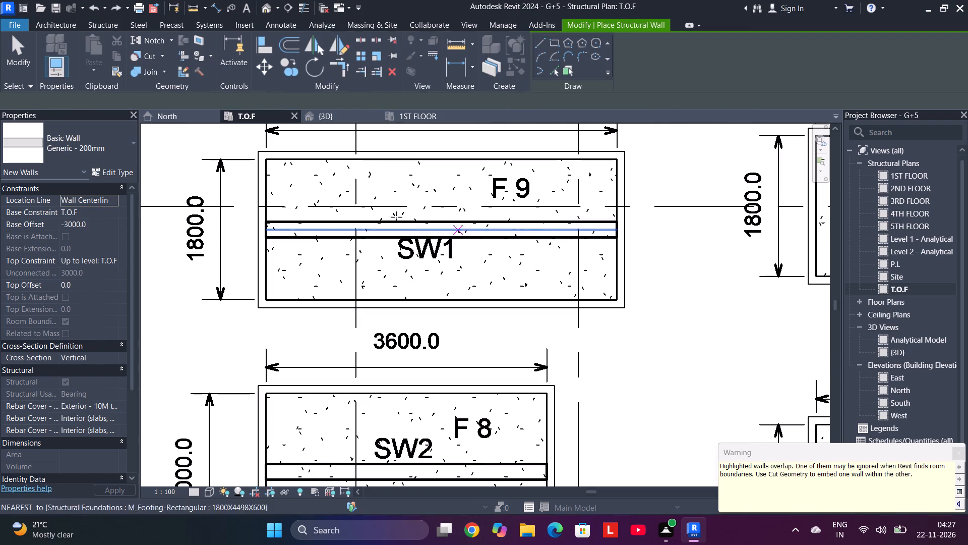
Set the Base Offset of the new Generic - 200mm structural wall to -2000 and apply it.
click(89, 220)
drag(98, 223, 55, 222)
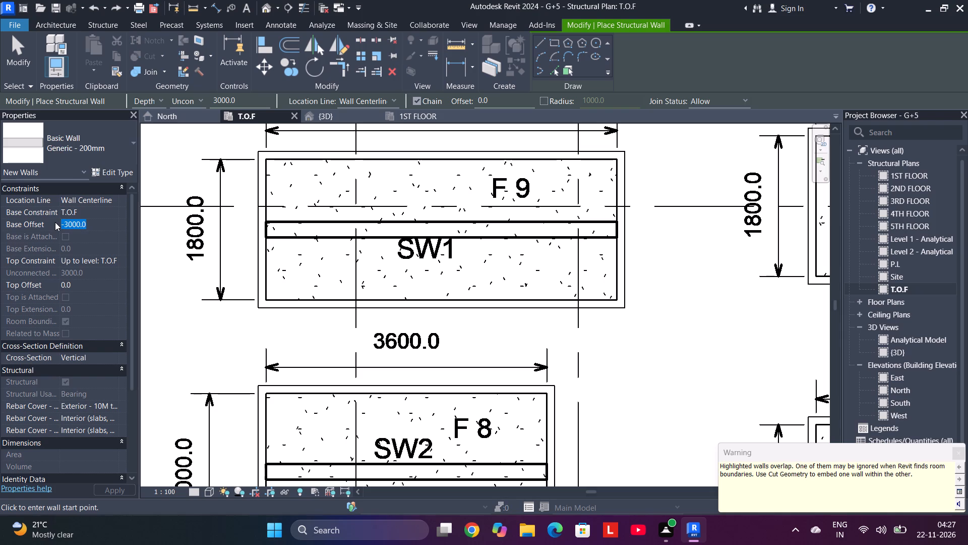
text(2000)
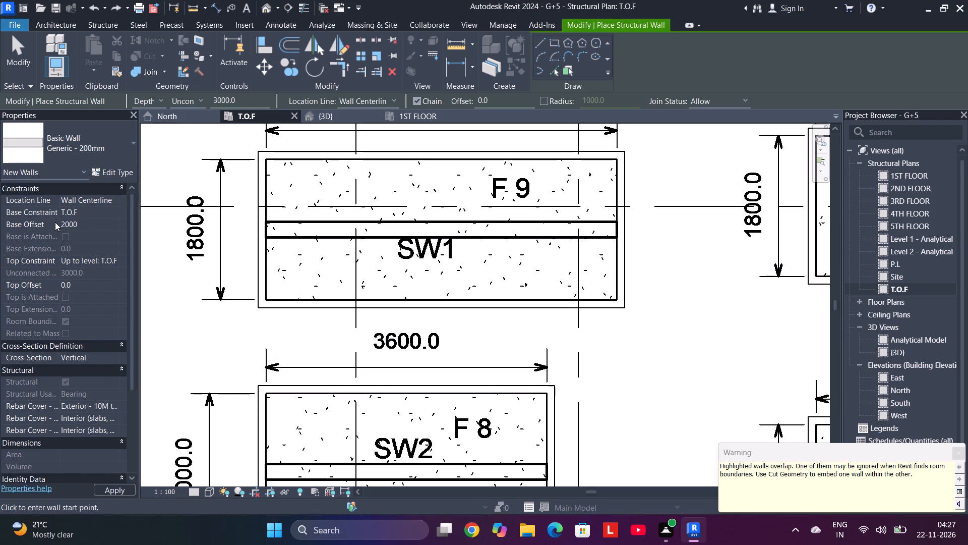
key(Left)
key(Left)
key(Left)
key(Left)
key(minus)
click(111, 488)
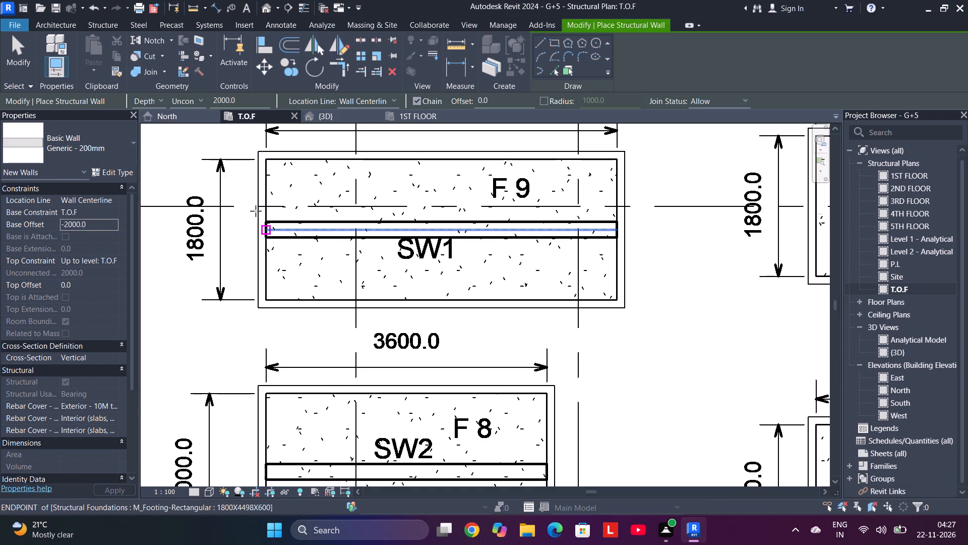
Switch the wall placement to Height and draw the Generic - 200mm wall, 2000 high, along the SW1 outline in footing F9, end to end and back.
click(145, 100)
click(162, 125)
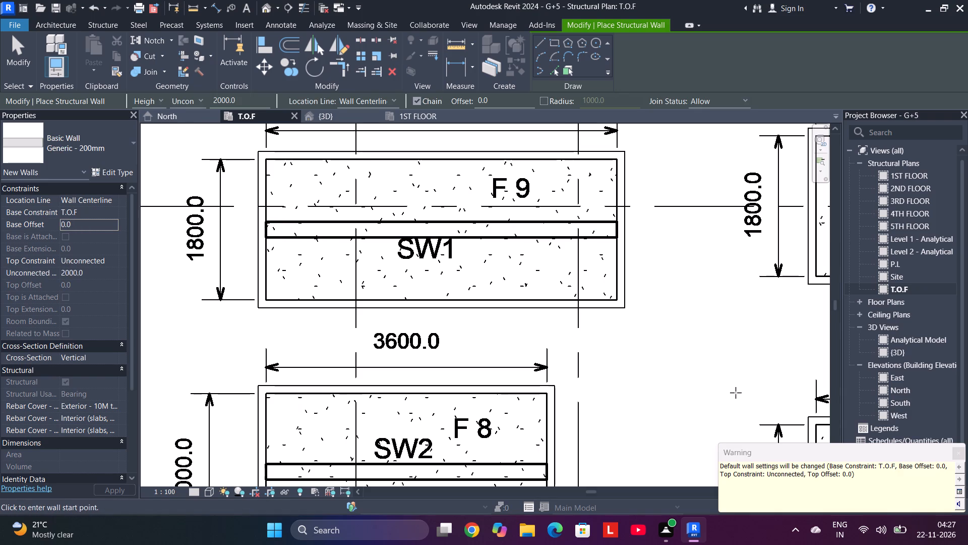
click(962, 457)
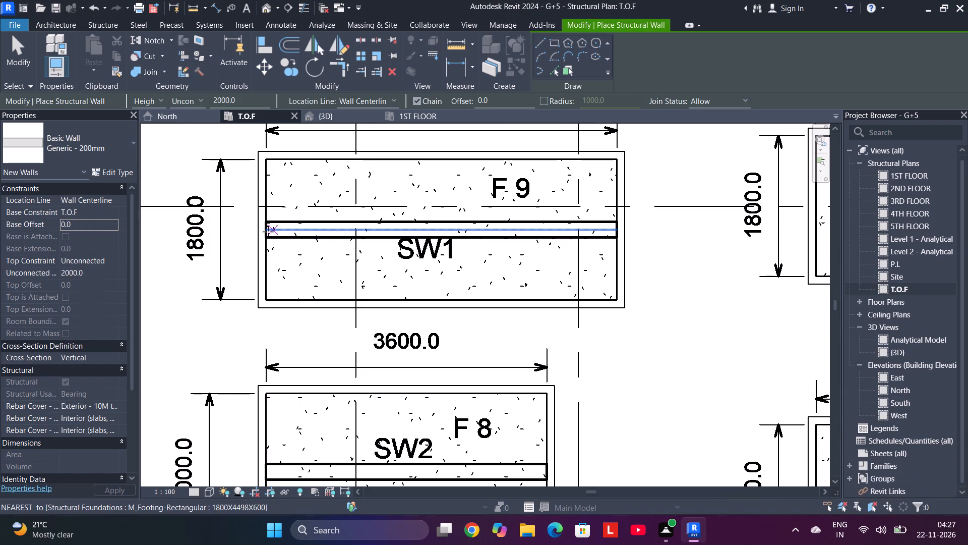
drag(265, 231, 274, 231)
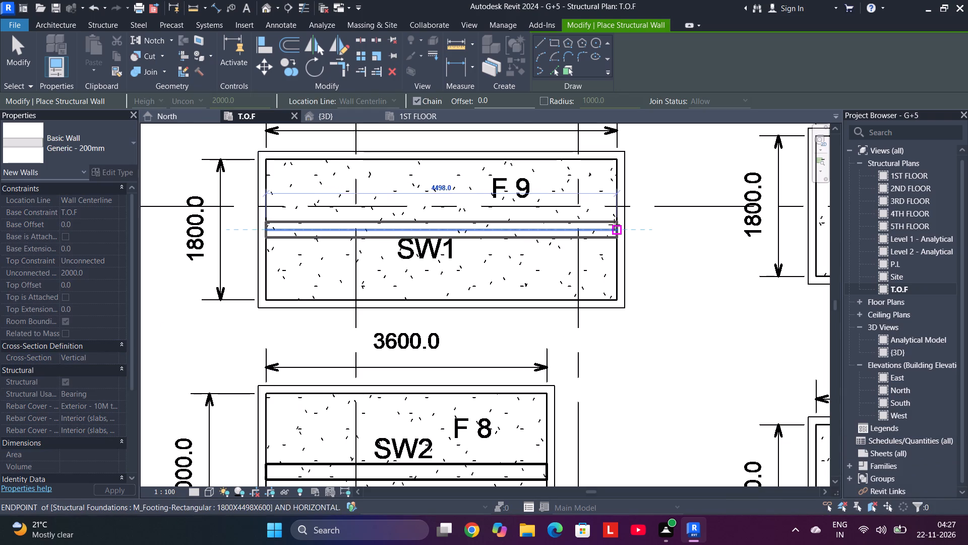
click(614, 225)
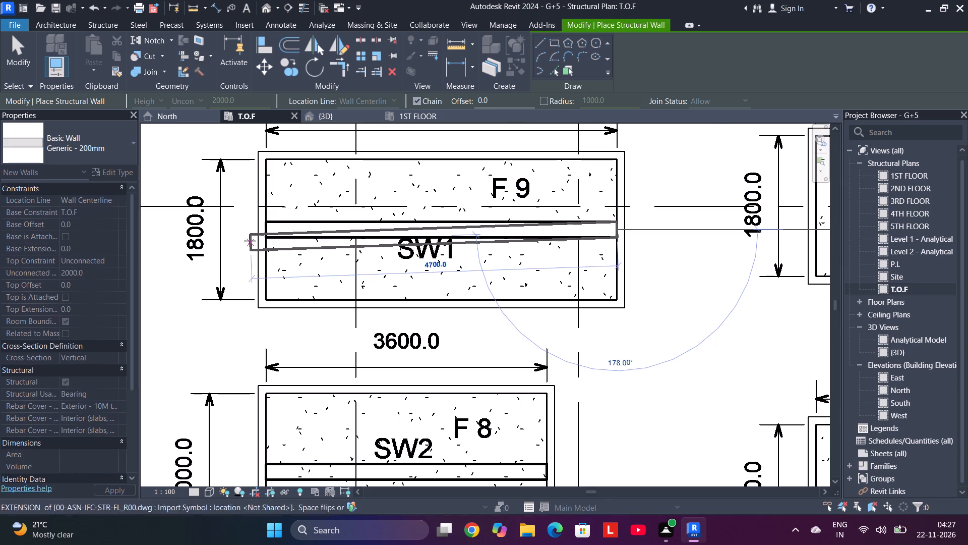
click(269, 227)
scroll(629, 362, down, 2)
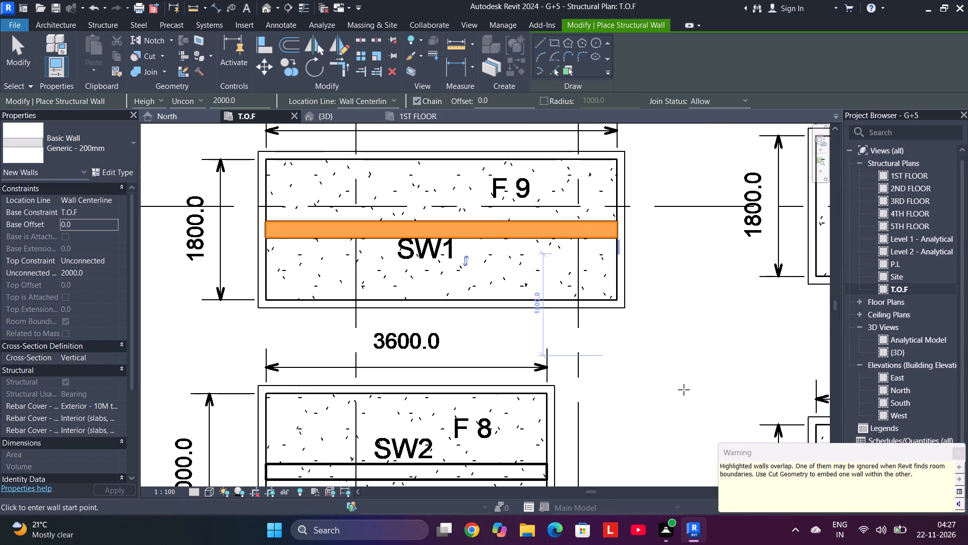
scroll(684, 390, down, 1)
middle_drag(676, 460, 611, 382)
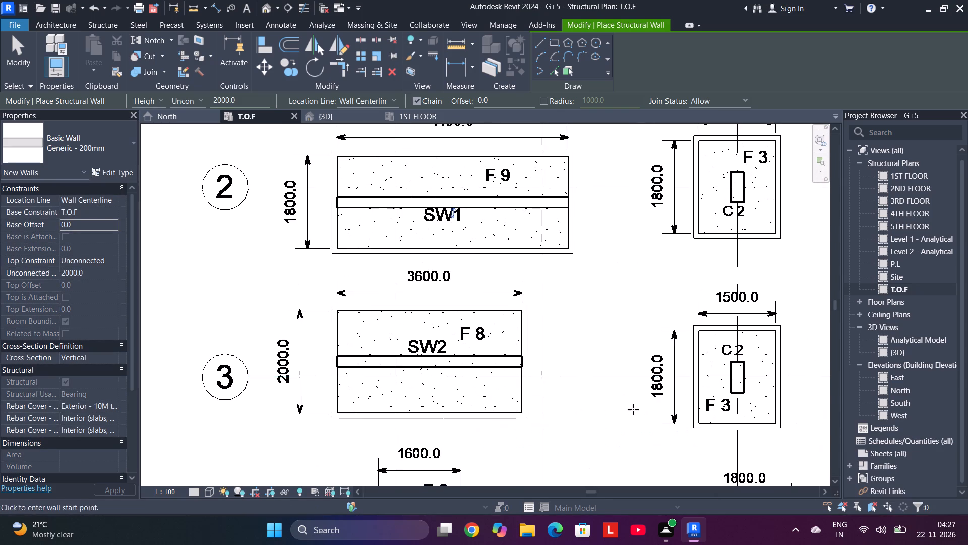
Examine the SW1 wall's height and position above footing F9 in the North and West elevations and the 3D view.
click(187, 118)
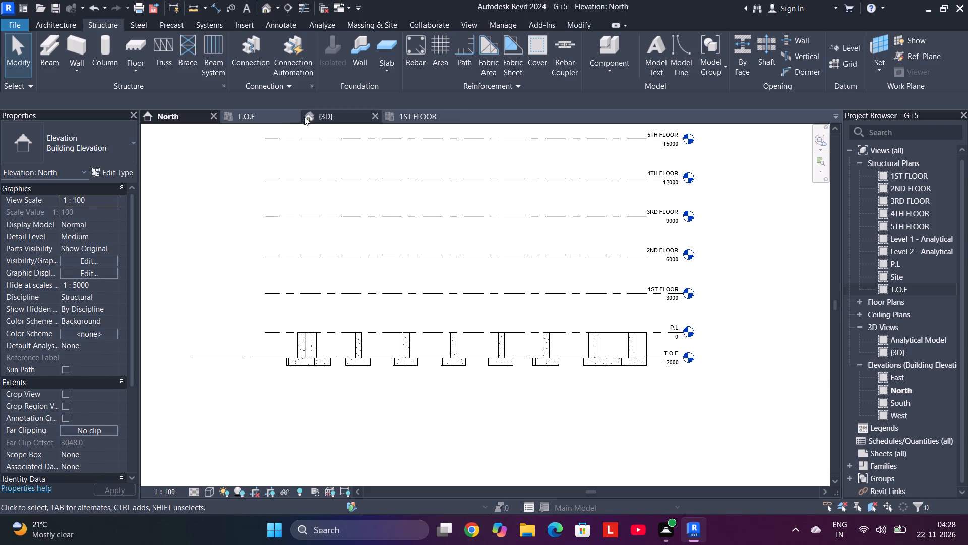
click(239, 114)
scroll(388, 337, down, 11)
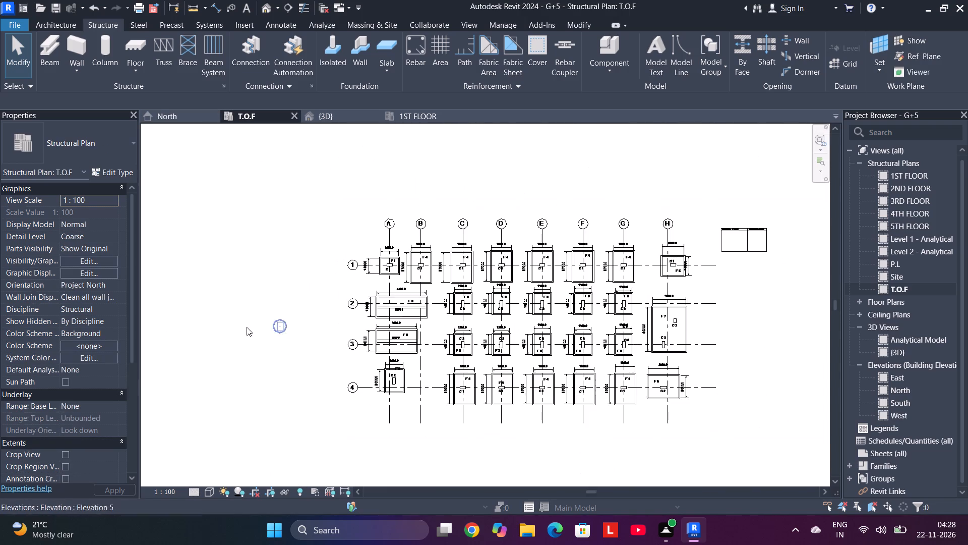
scroll(294, 317, up, 6)
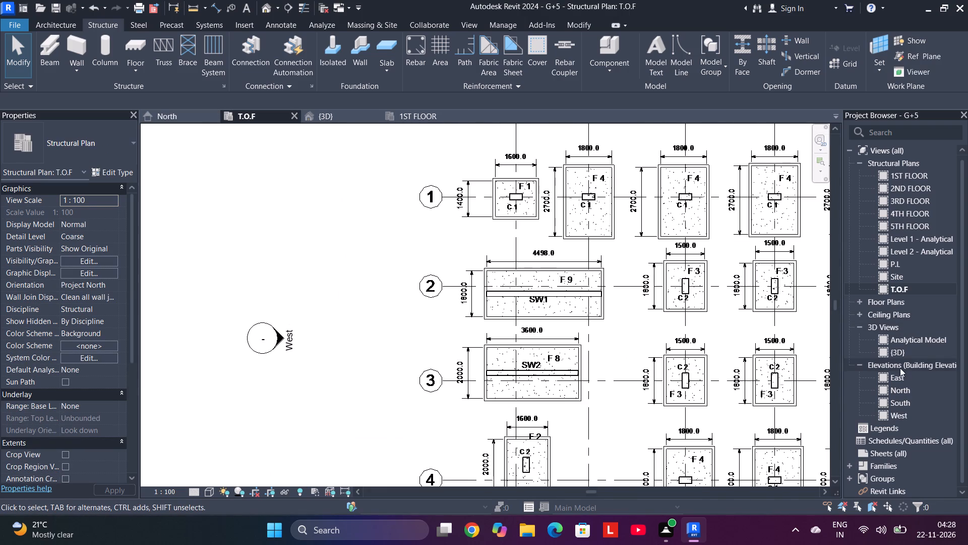
double_click(901, 412)
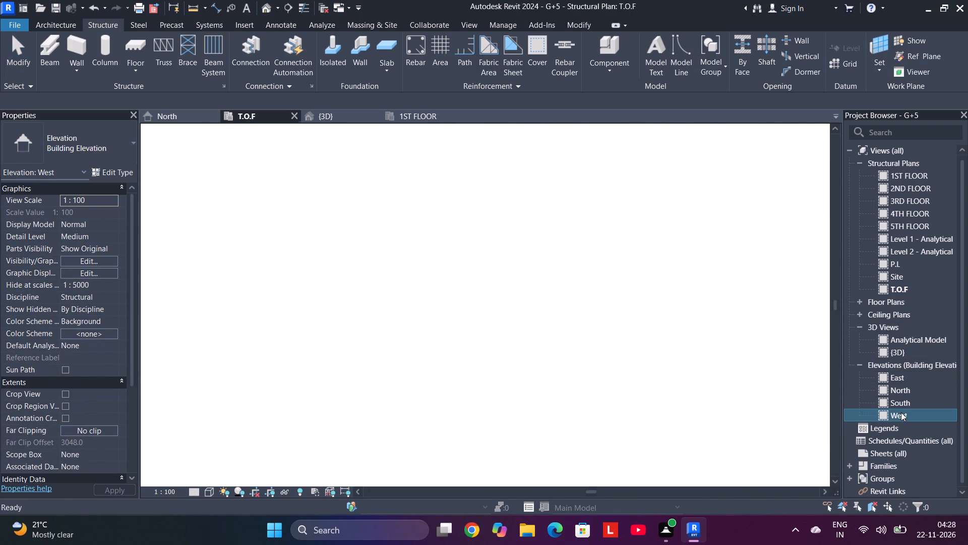
scroll(510, 436, up, 5)
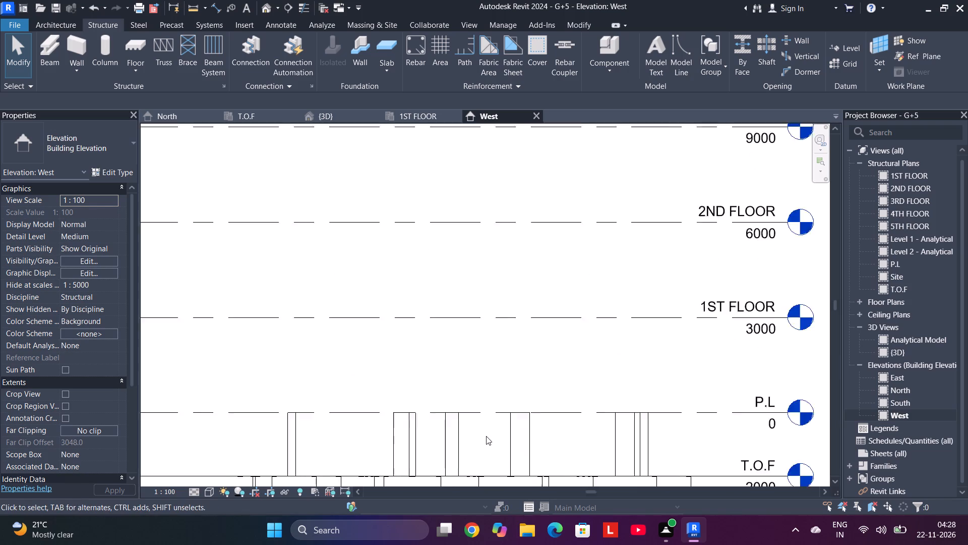
middle_drag(489, 435, 519, 377)
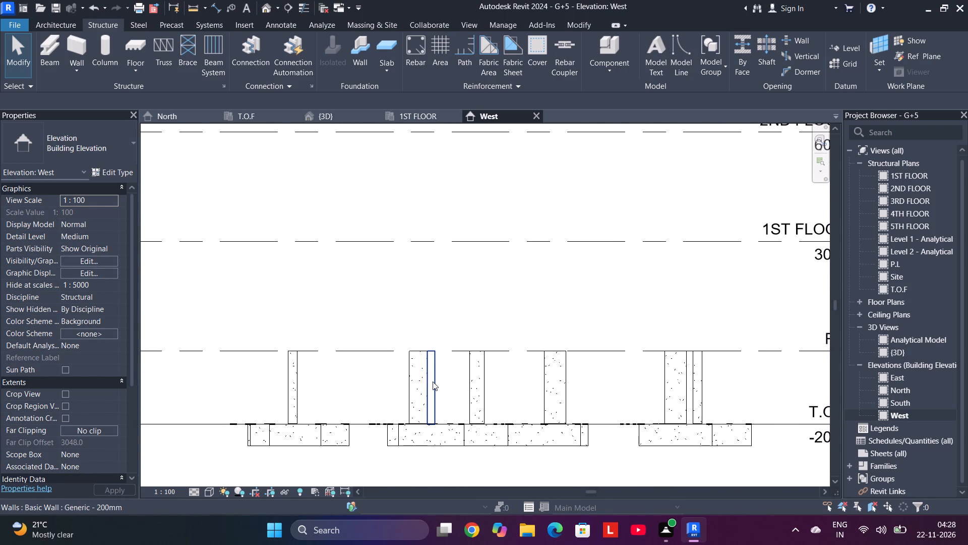
click(328, 120)
scroll(366, 186, up, 4)
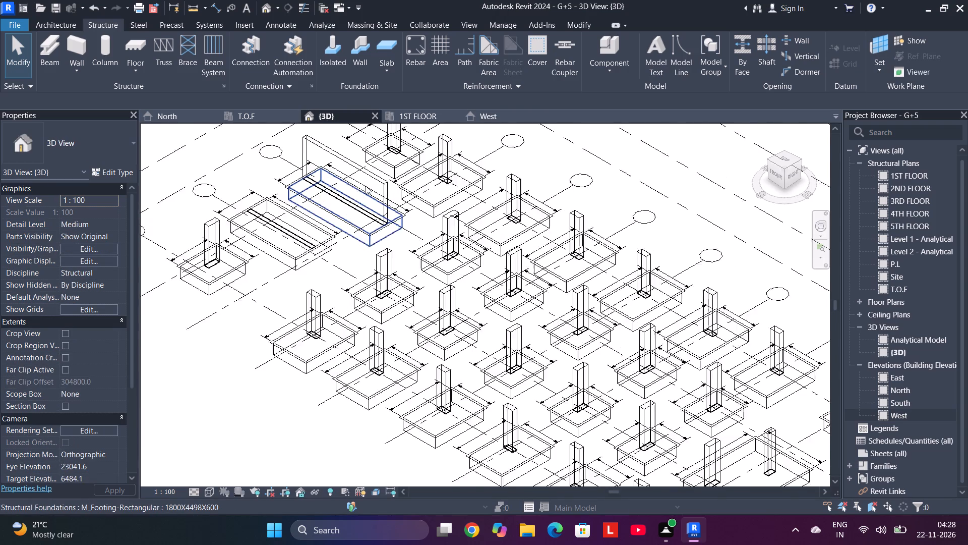
scroll(366, 186, up, 5)
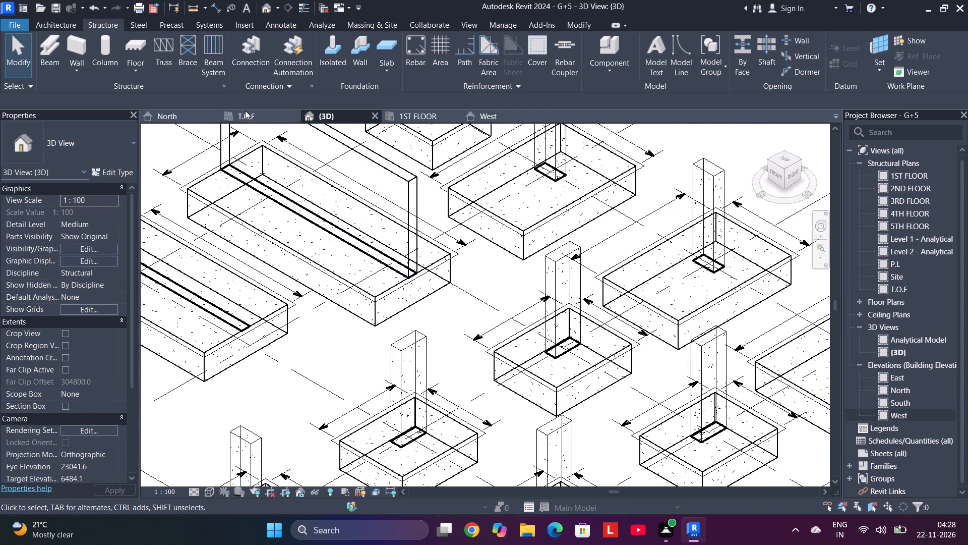
Draw a 2000 high Generic - 200mm structural wall along the SW2 outline in footing F8 on the T.O.F plan.
click(246, 116)
middle_drag(522, 333, 487, 257)
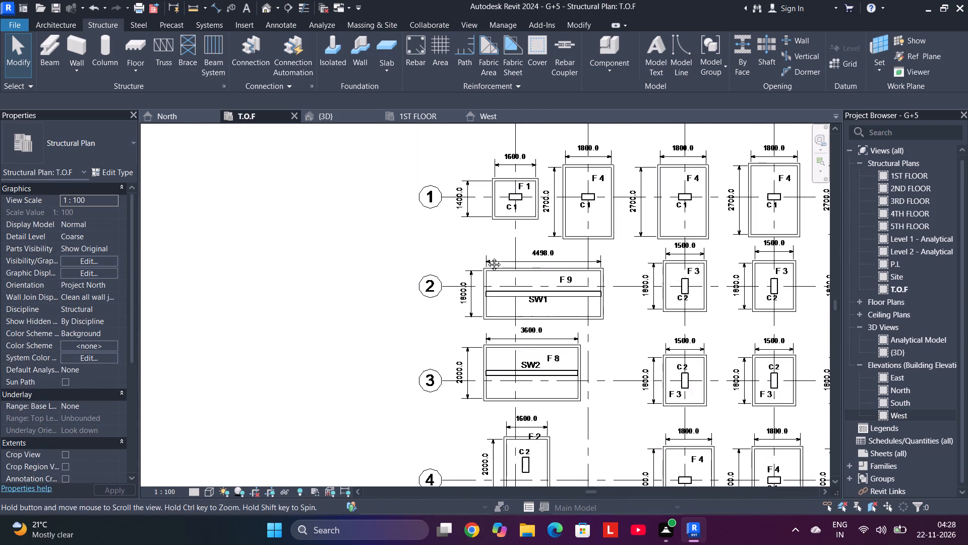
middle_drag(487, 257, 473, 221)
scroll(473, 221, up, 1)
scroll(477, 264, up, 5)
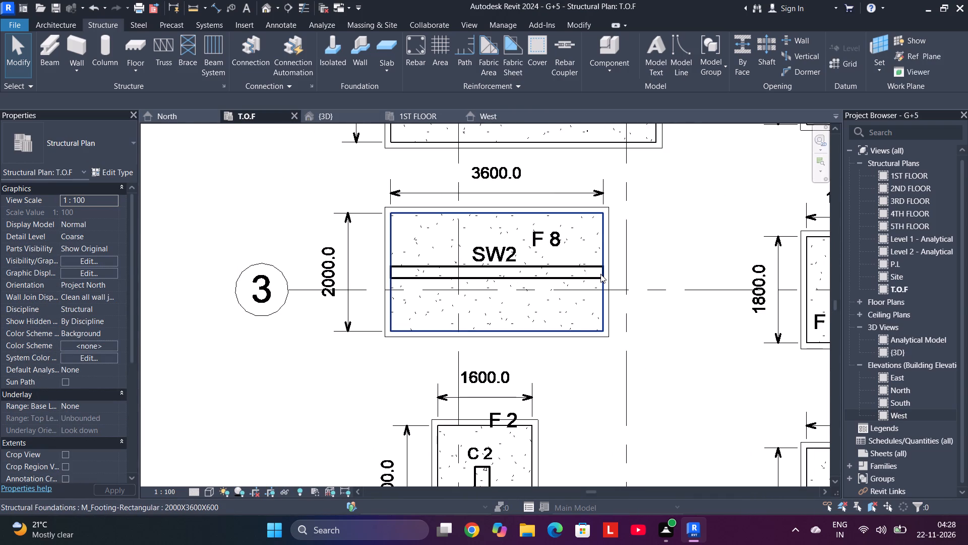
scroll(600, 274, up, 2)
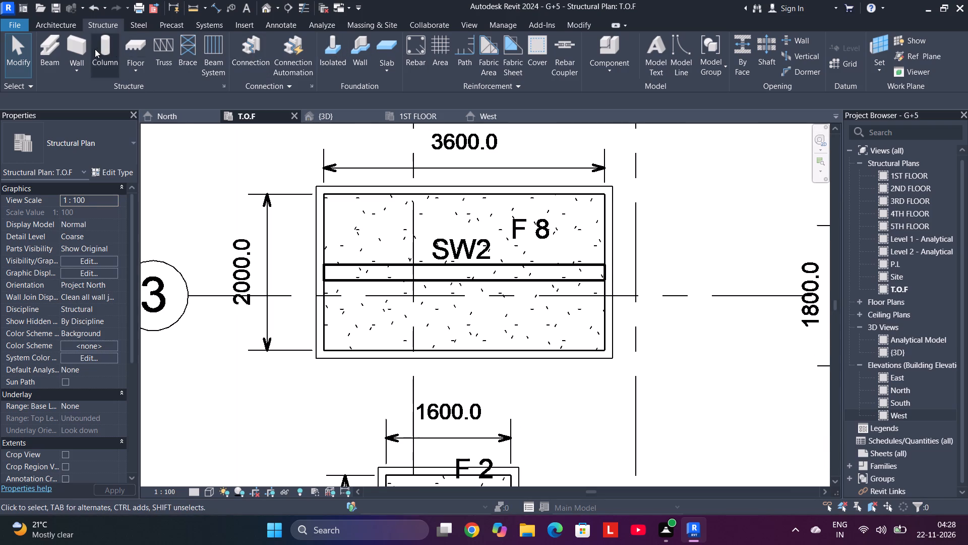
click(70, 48)
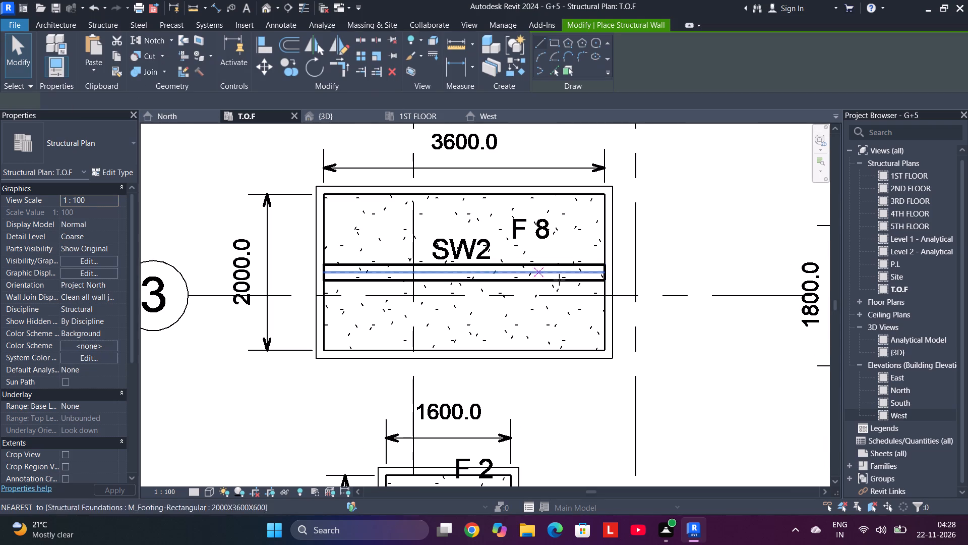
drag(608, 272, 597, 272)
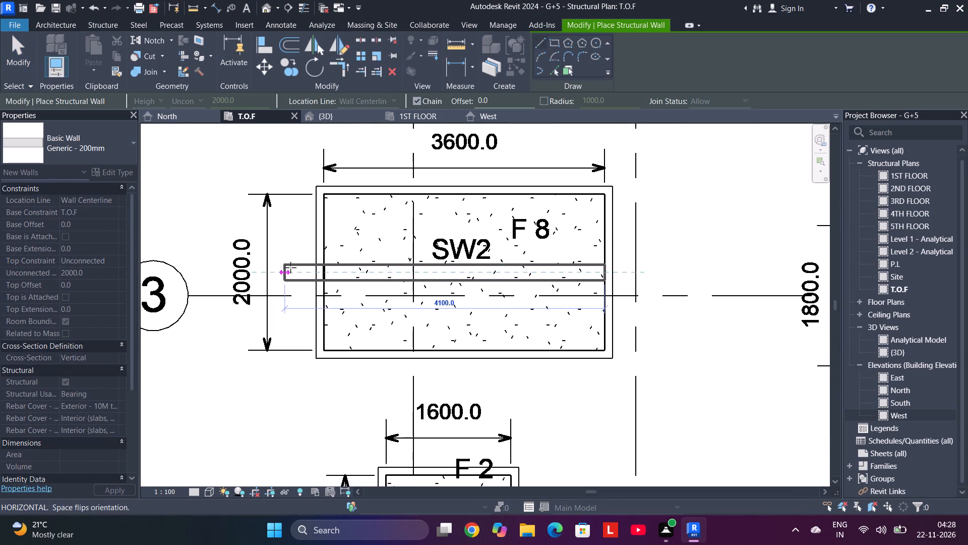
click(325, 271)
scroll(352, 217, down, 3)
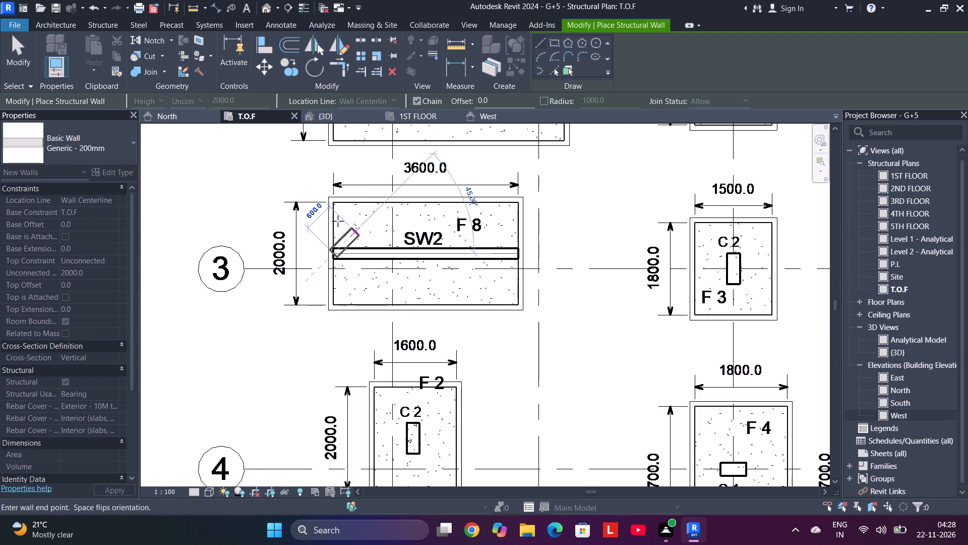
Examine the SW1 and SW2 walls in the 3D view and the whole footing layout in the T.O.F plan, ending wall placement.
click(343, 118)
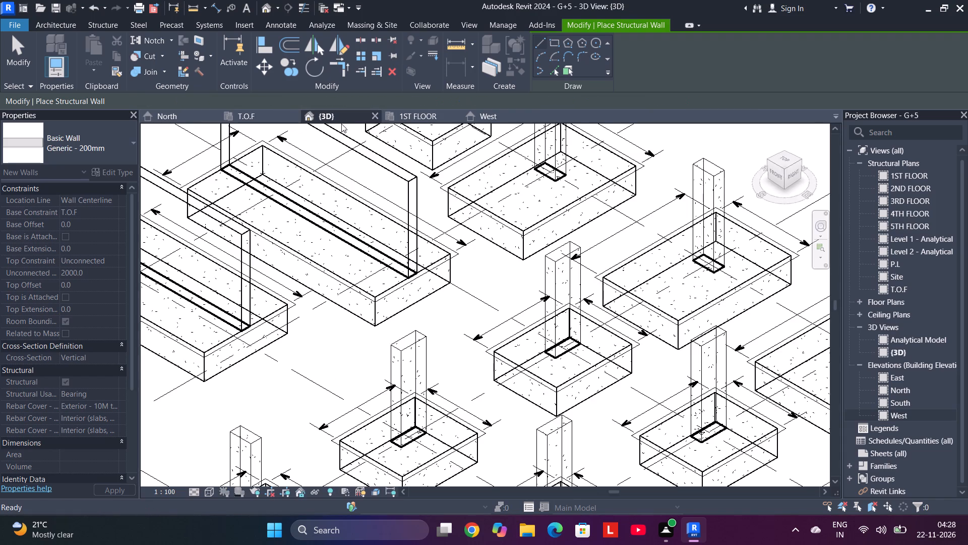
scroll(335, 219, down, 5)
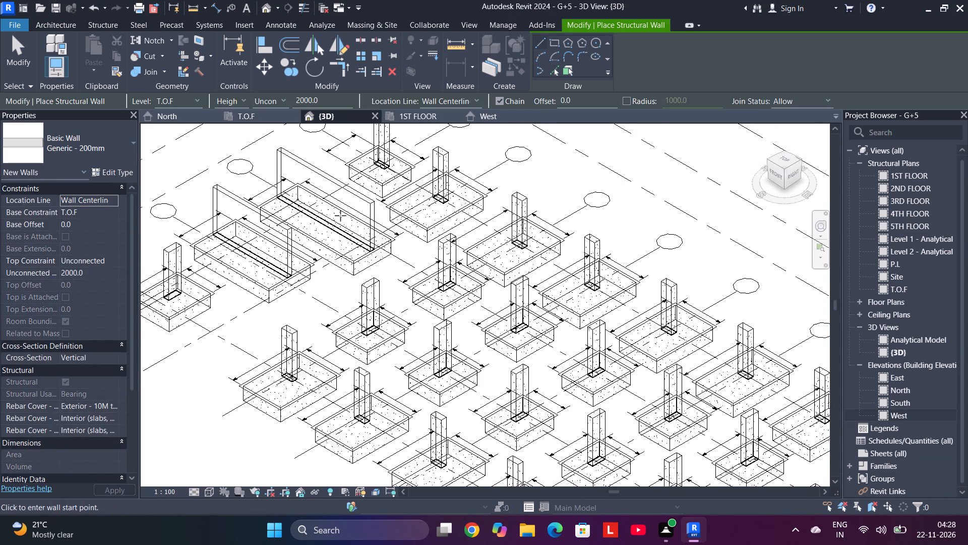
click(253, 115)
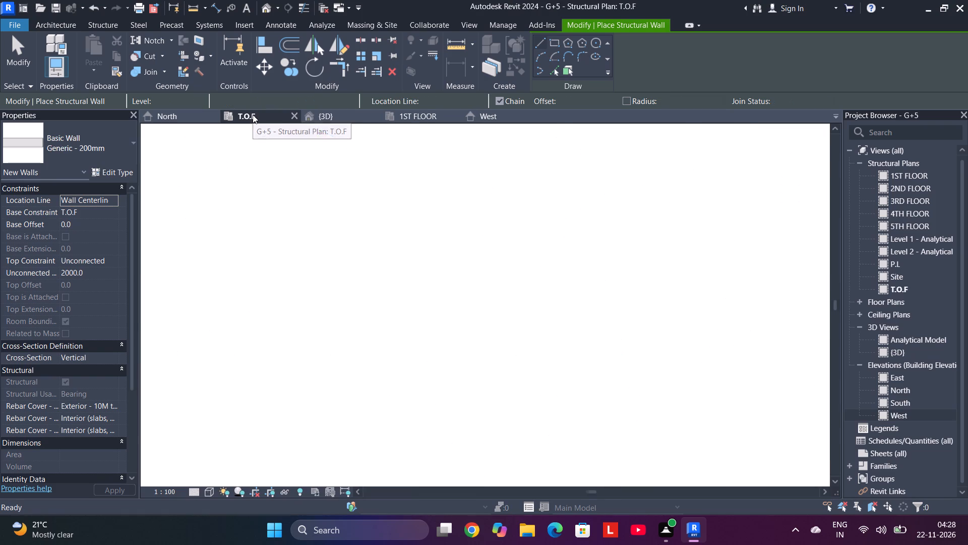
scroll(322, 238, down, 5)
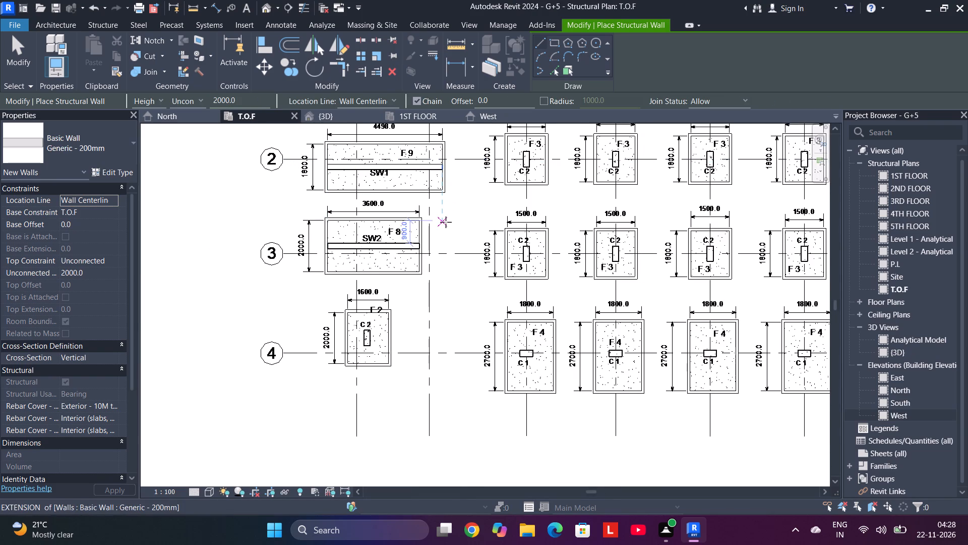
middle_drag(445, 223, 282, 284)
scroll(337, 254, down, 4)
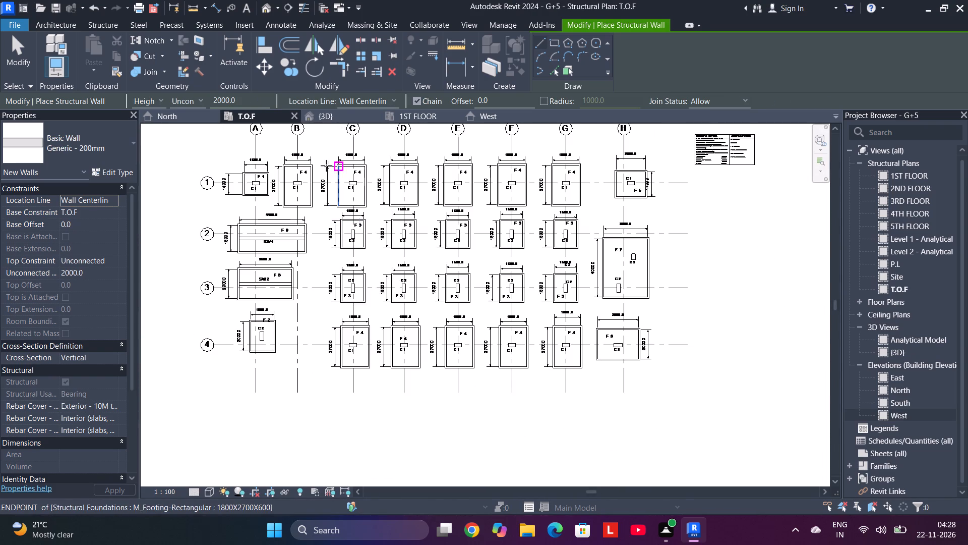
scroll(451, 219, down, 2)
middle_drag(451, 220, 450, 242)
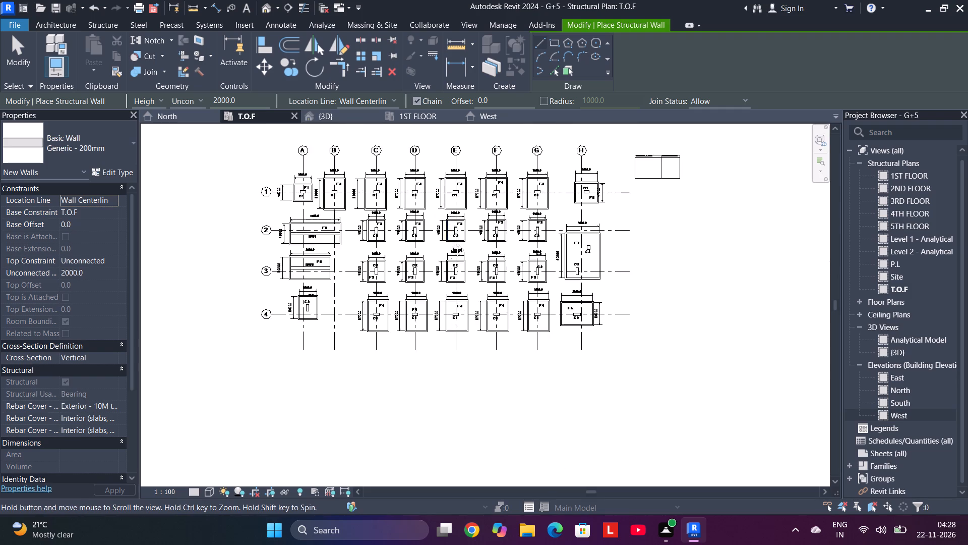
middle_drag(450, 242, 450, 264)
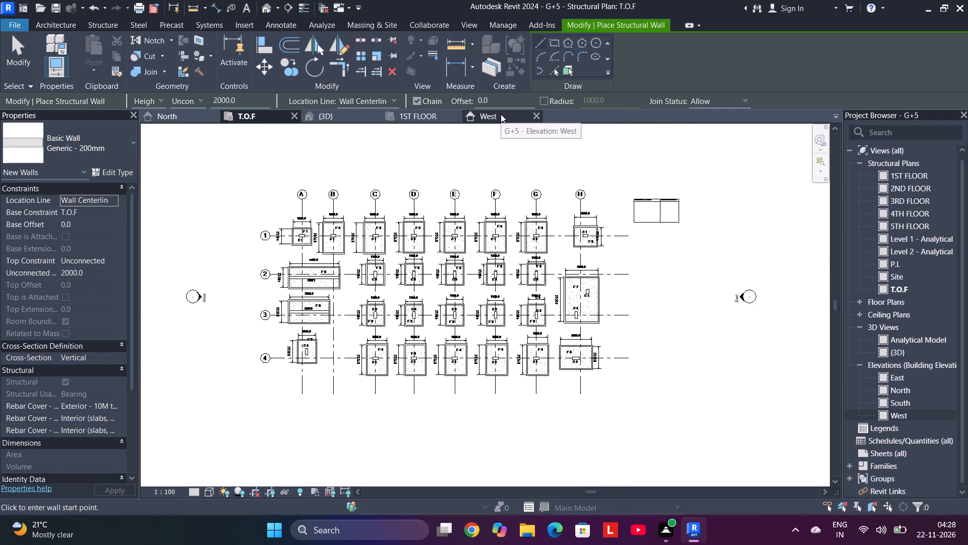
key(Escape)
key(Escape)
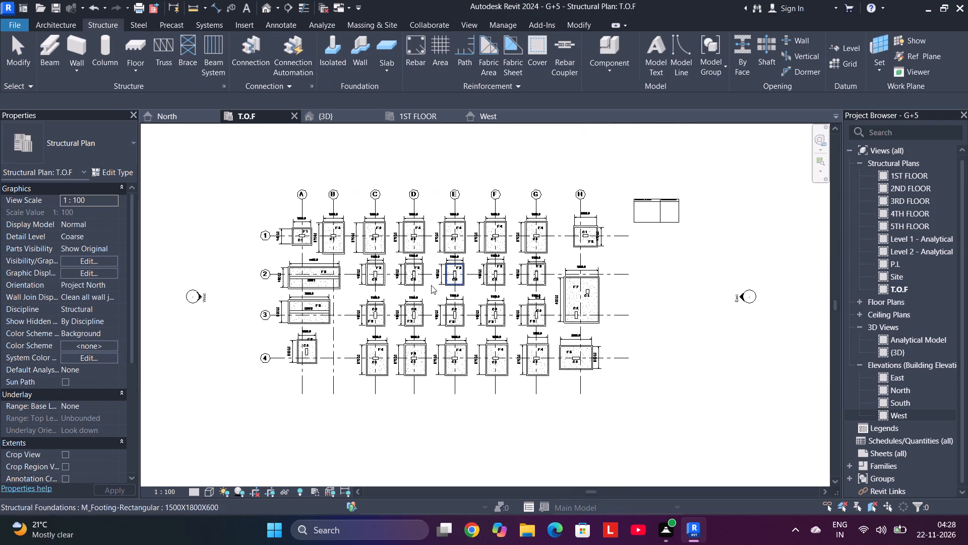
key(Escape)
drag(237, 161, 291, 222)
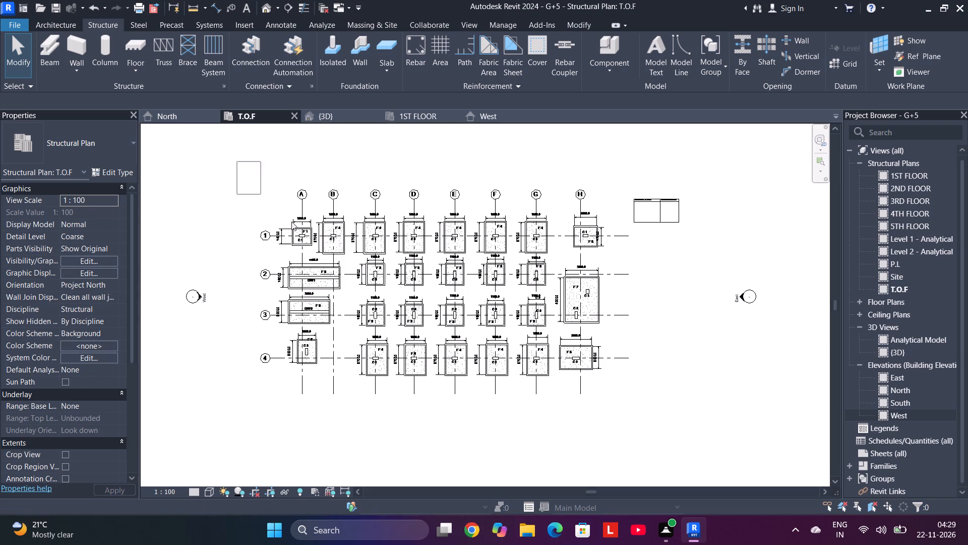
drag(291, 222, 828, 459)
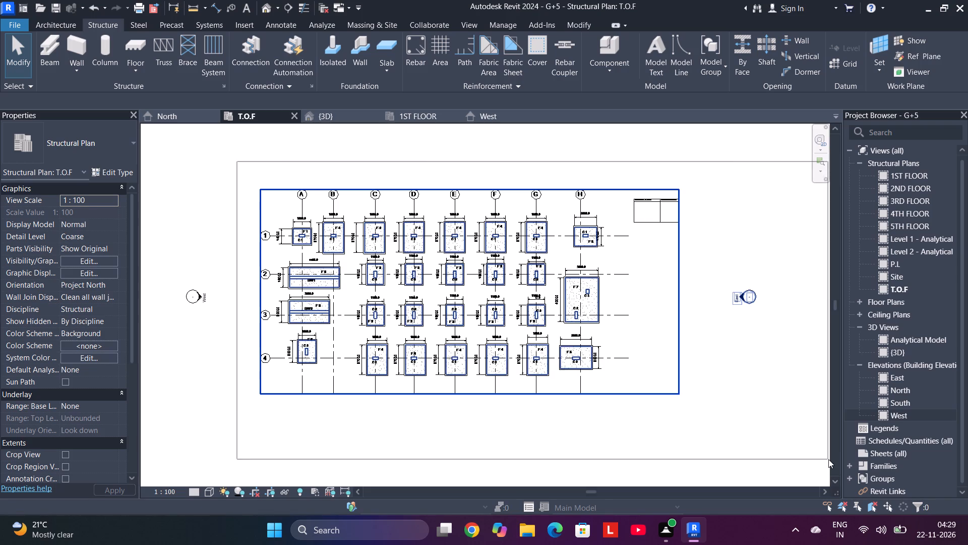
drag(828, 459, 327, 178)
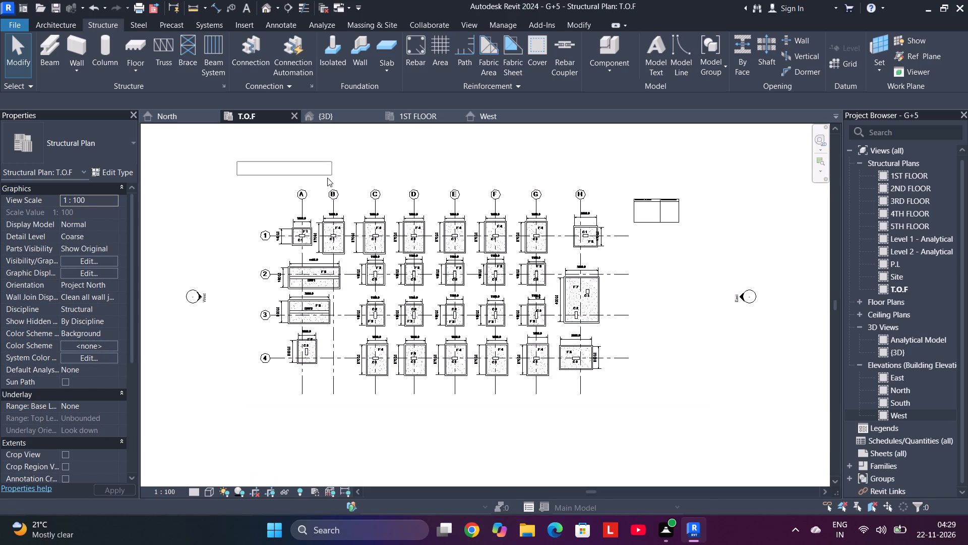
drag(327, 178, 291, 182)
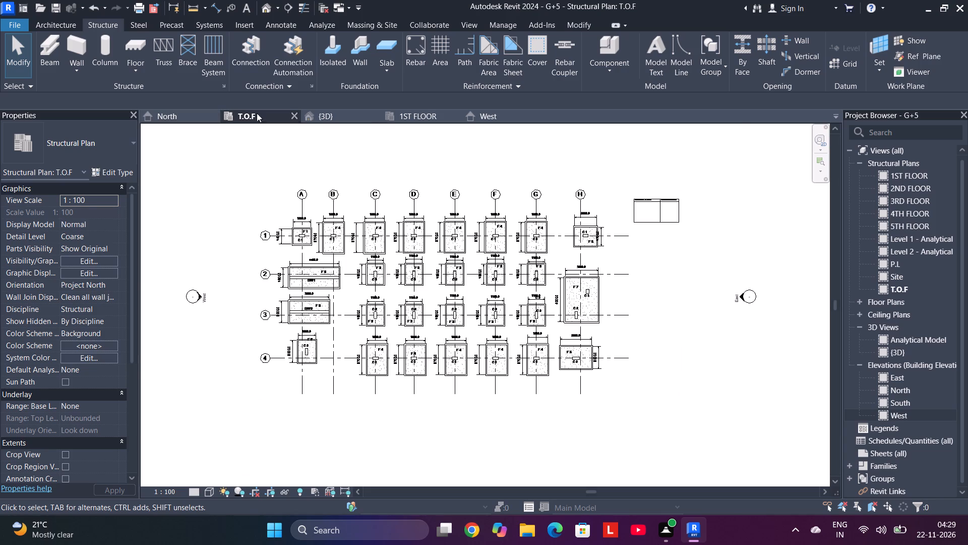
click(316, 115)
middle_drag(272, 309, 359, 303)
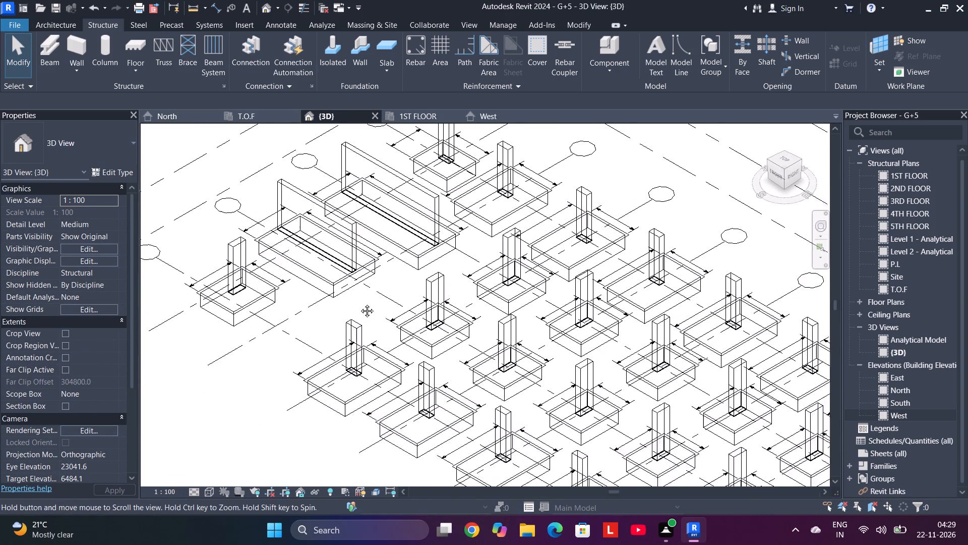
middle_drag(359, 303, 360, 303)
Cut a horizontal building section through footing F1 and its column C1 at grid A-1 in the T.O.F plan.
click(249, 116)
scroll(339, 256, down, 1)
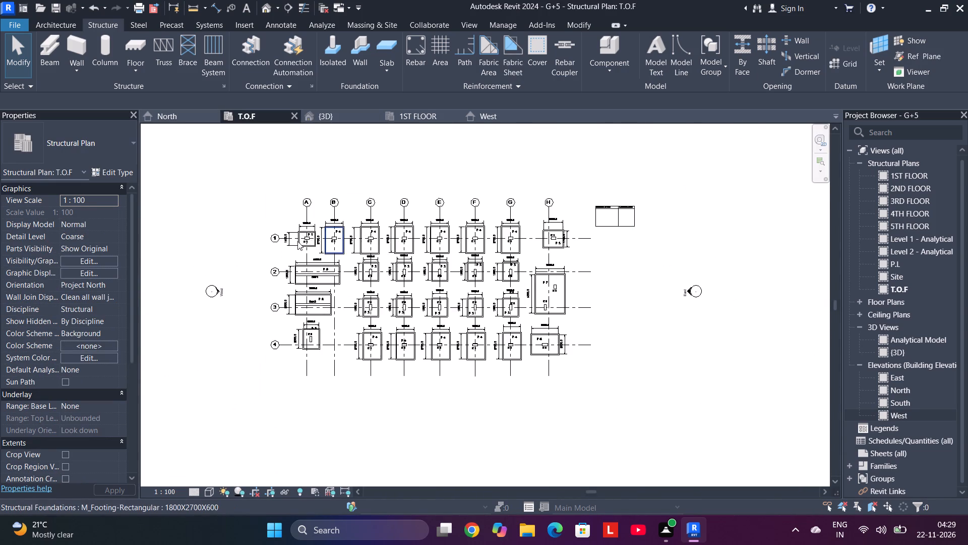
scroll(294, 240, up, 8)
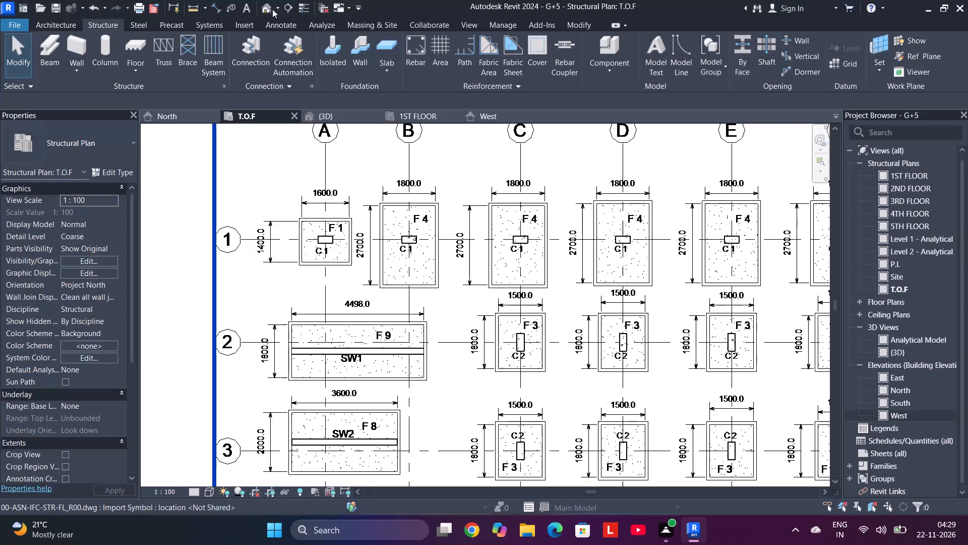
click(286, 7)
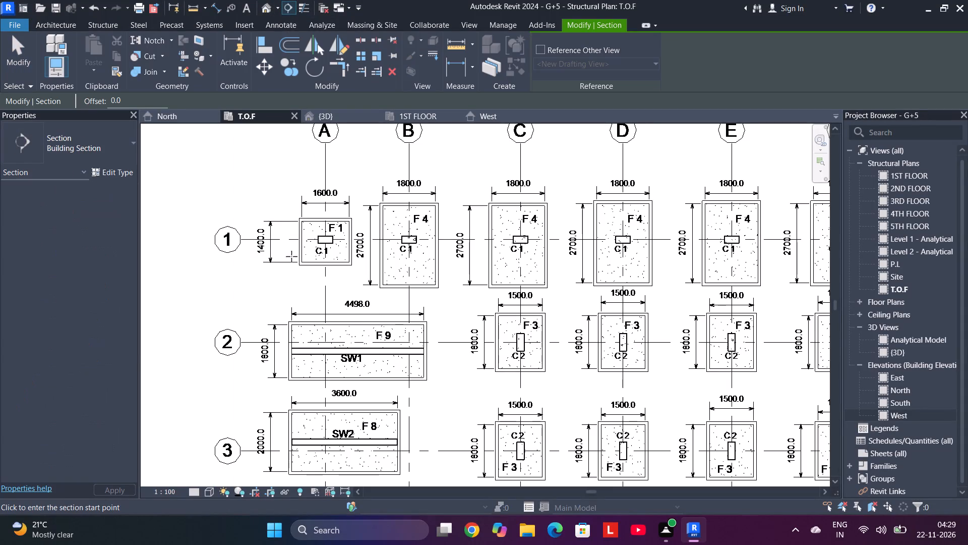
scroll(353, 240, up, 5)
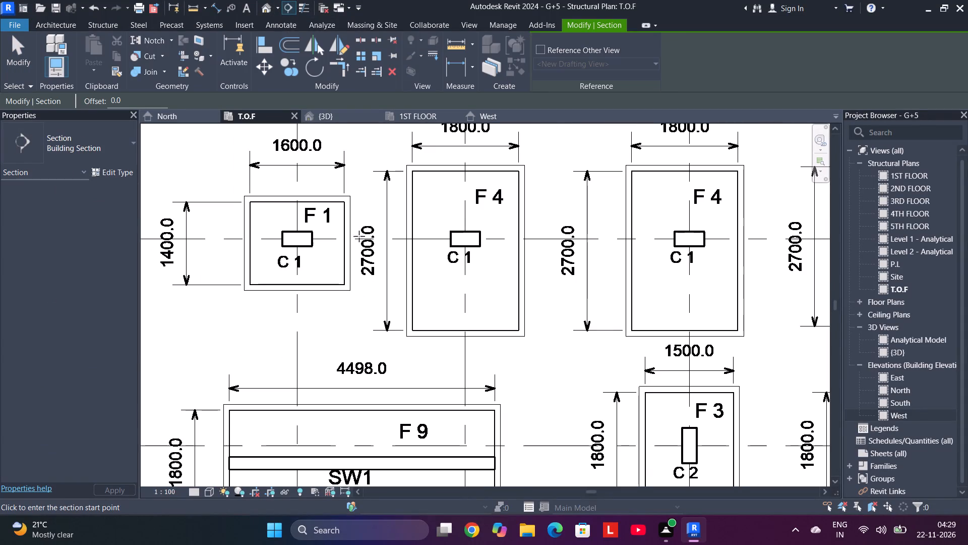
click(357, 234)
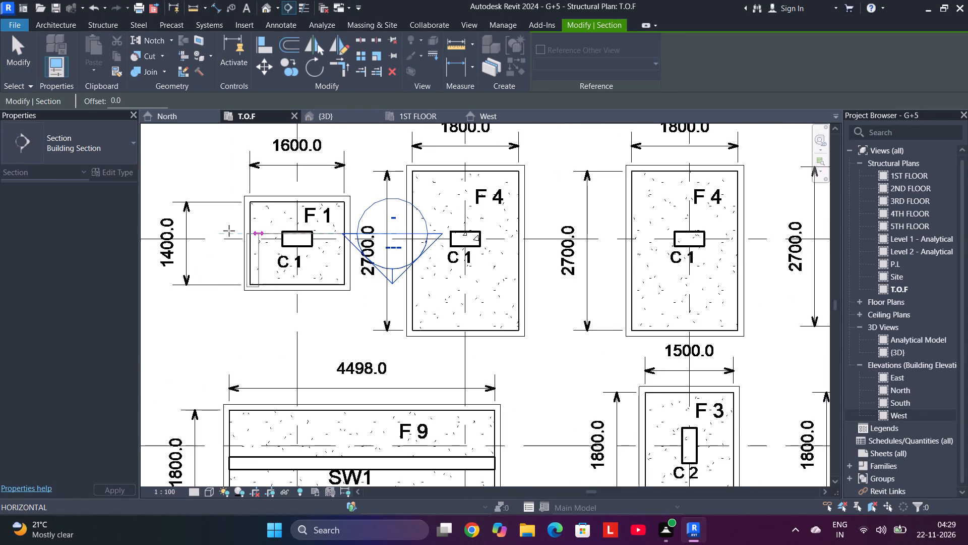
click(224, 231)
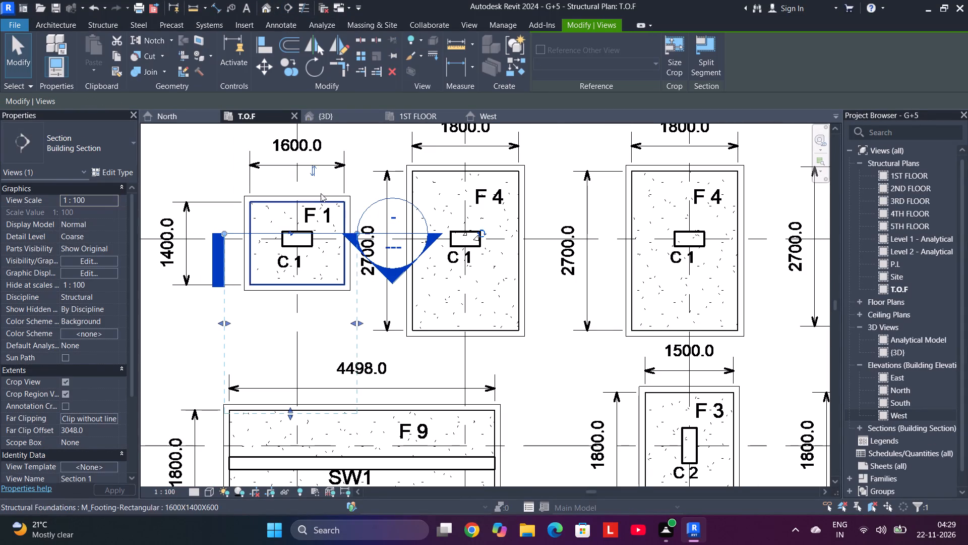
Flip the F1 section's viewing direction and shorten its far clip depth to about 356 mm, inside the footing.
click(310, 171)
middle_drag(294, 195, 302, 290)
drag(296, 149, 300, 304)
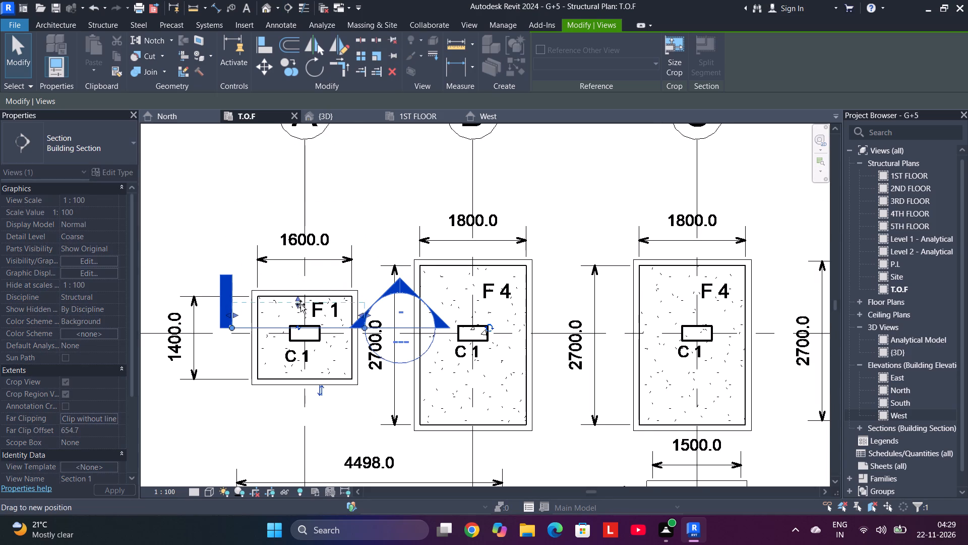
drag(300, 304, 301, 308)
Open the view of the new section through footing F1 and column C1.
click(359, 326)
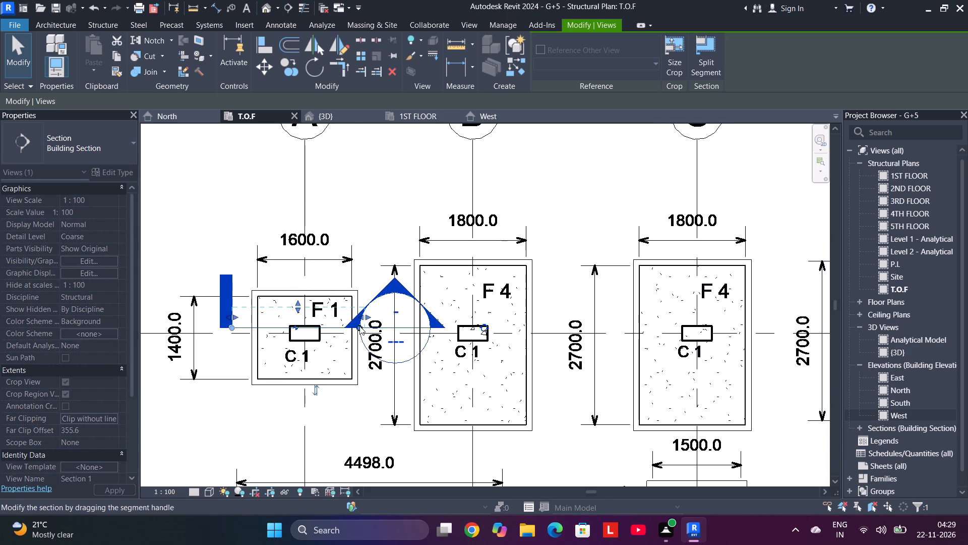
right_click(359, 326)
click(432, 231)
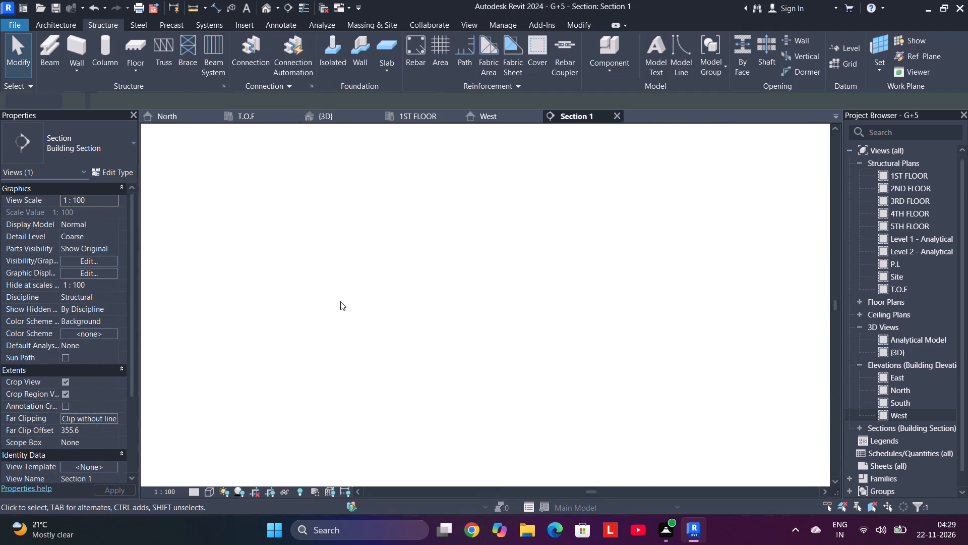
middle_drag(536, 332, 439, 275)
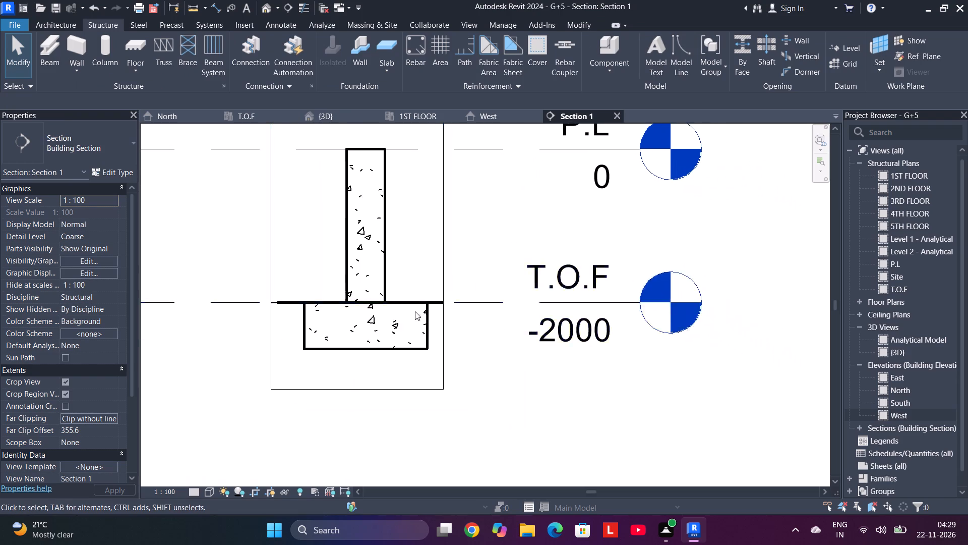
scroll(413, 312, up, 4)
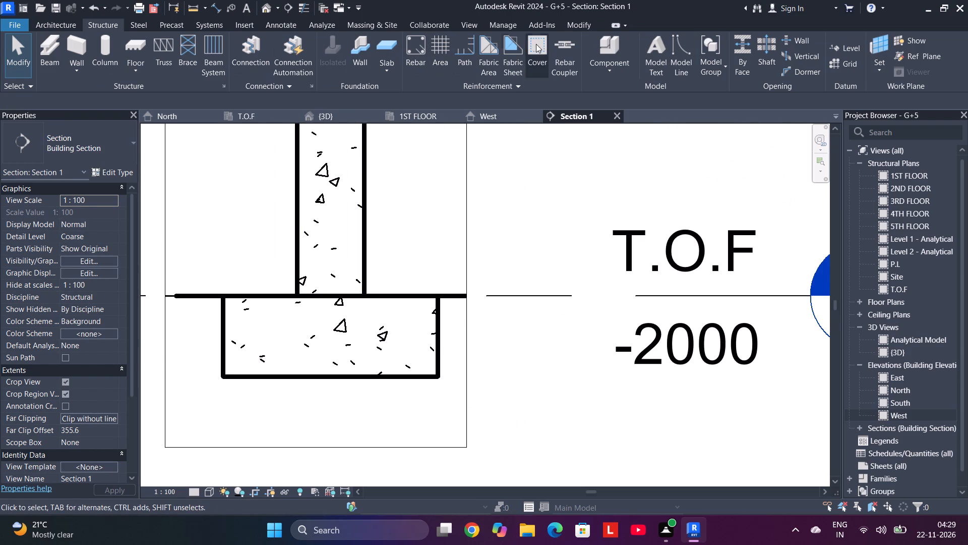
Using the Cover tool on the footing, add a rebar cover setting named FOOTING with a 50 mm cover.
click(528, 45)
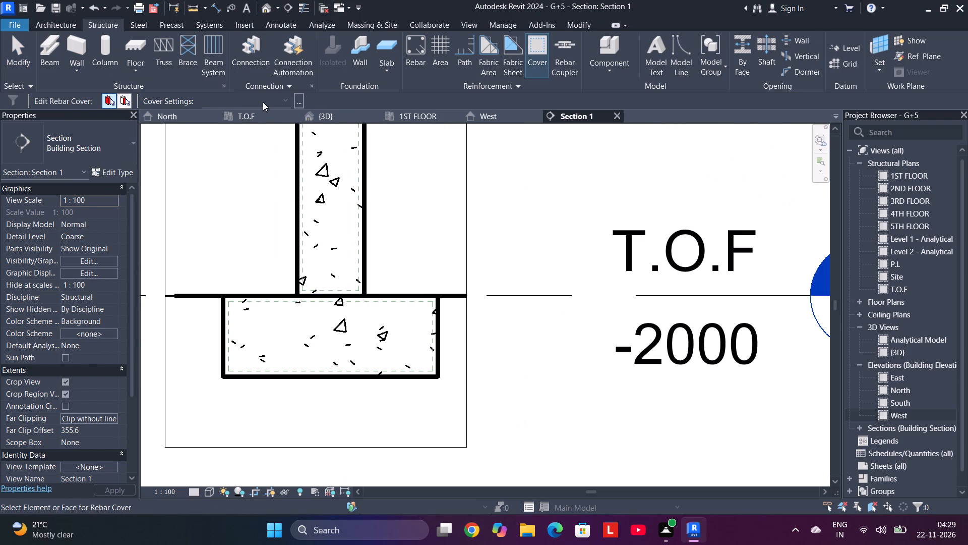
click(439, 340)
click(300, 99)
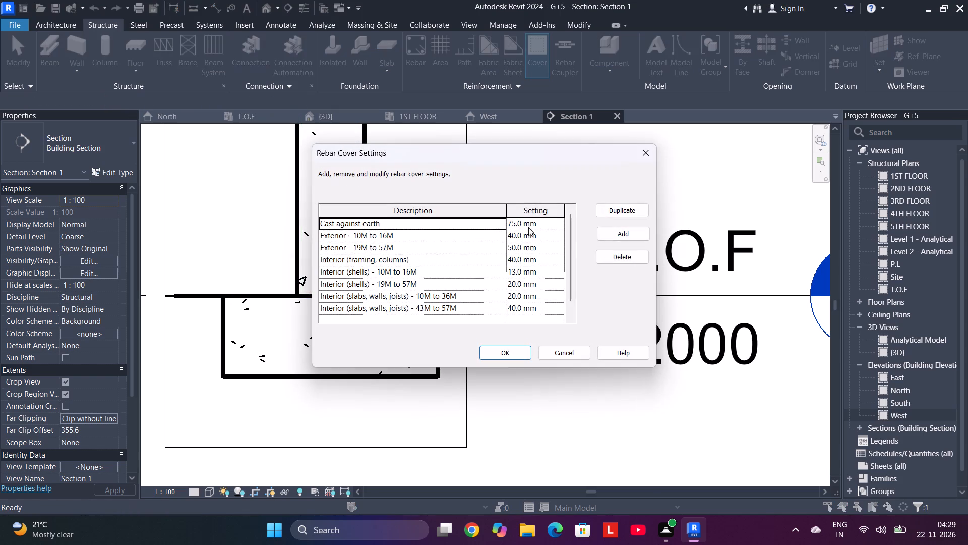
click(628, 232)
click(386, 309)
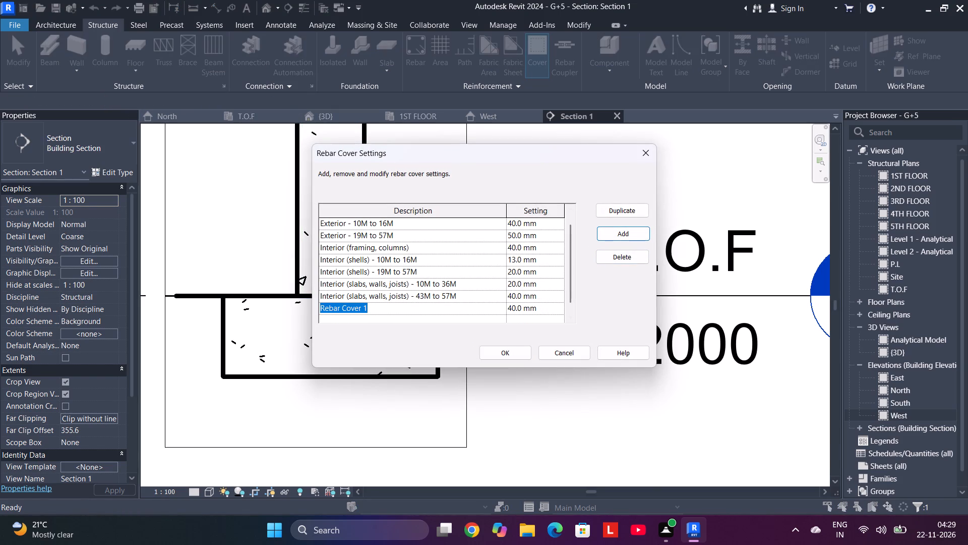
text(FOTTING)
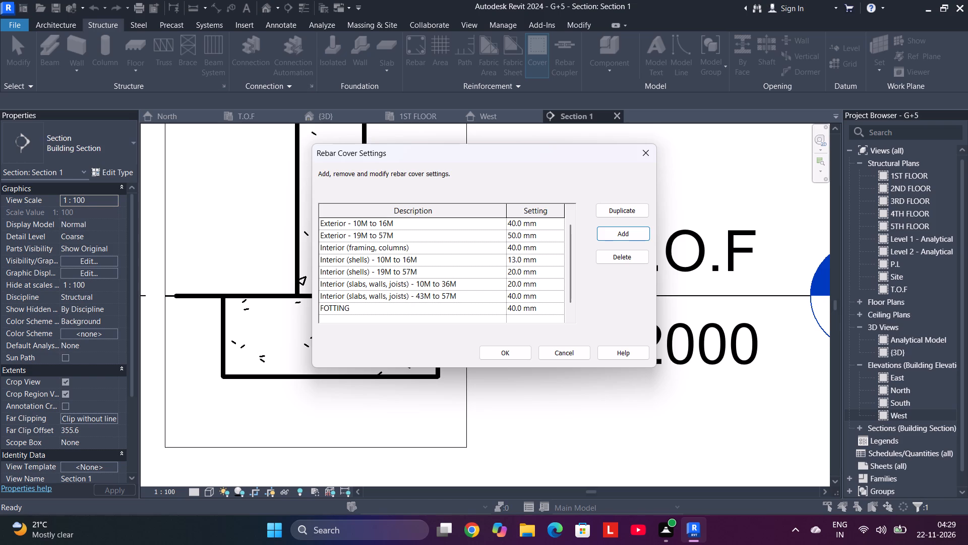
click(333, 310)
key(BackSpace)
key(o)
click(559, 309)
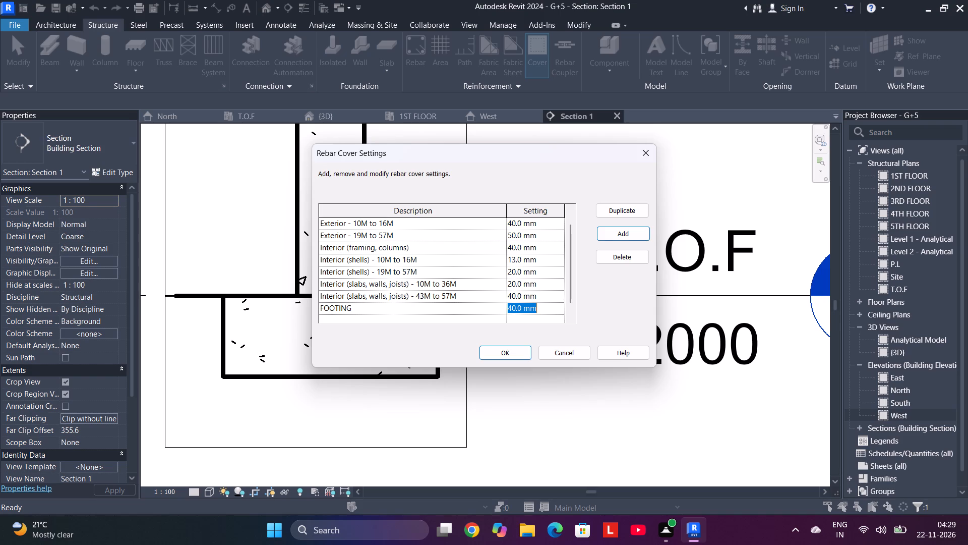
text(50)
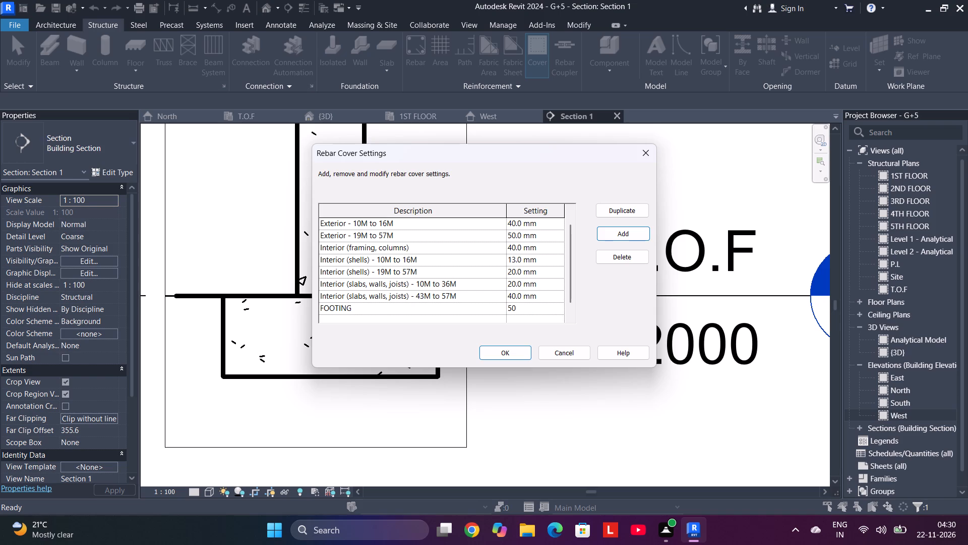
key(Return)
Add a second rebar cover setting named COLUMN with a 40 mm cover and accept the cover settings.
click(612, 231)
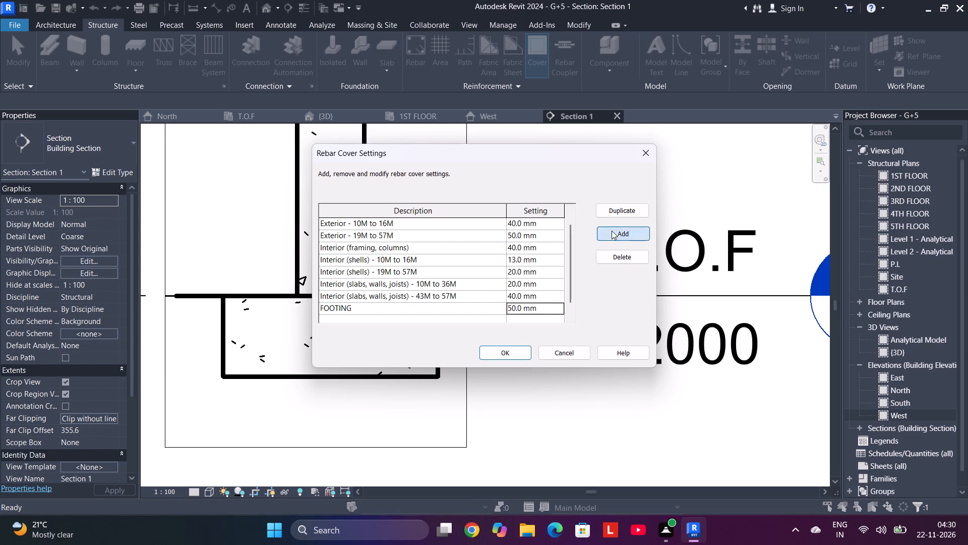
click(410, 307)
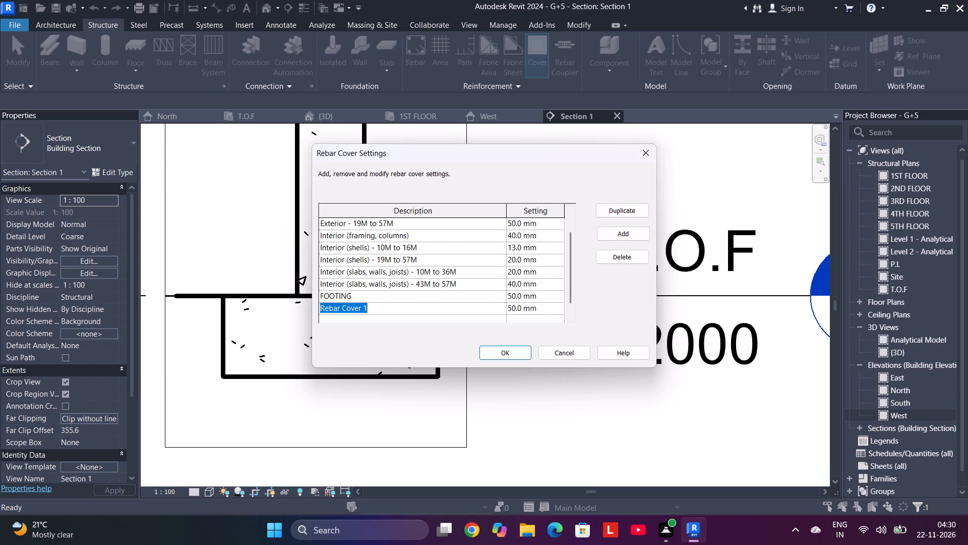
key(BackSpace)
key(BackSpace)
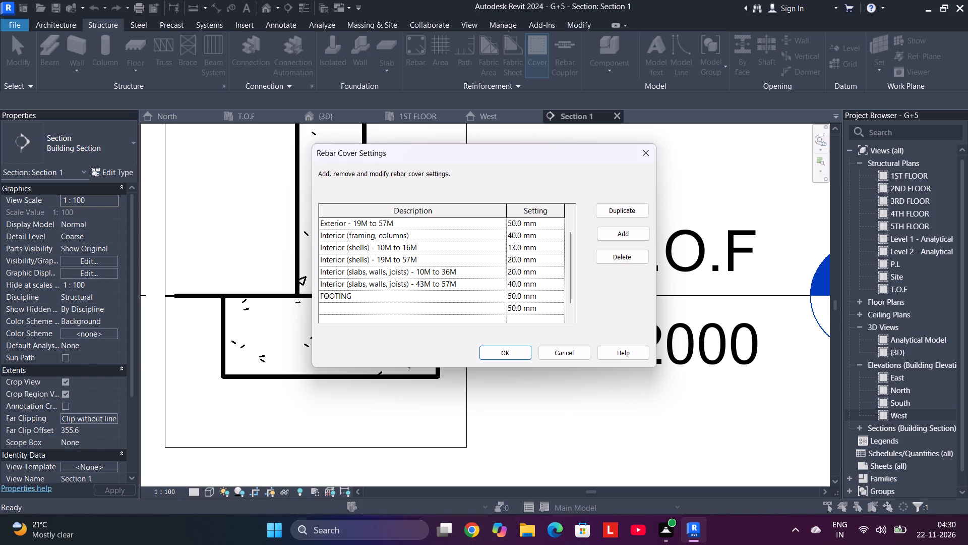
text(COLUMN)
click(538, 308)
drag(552, 307, 549, 307)
drag(549, 307, 472, 304)
text(40)
text(MM)
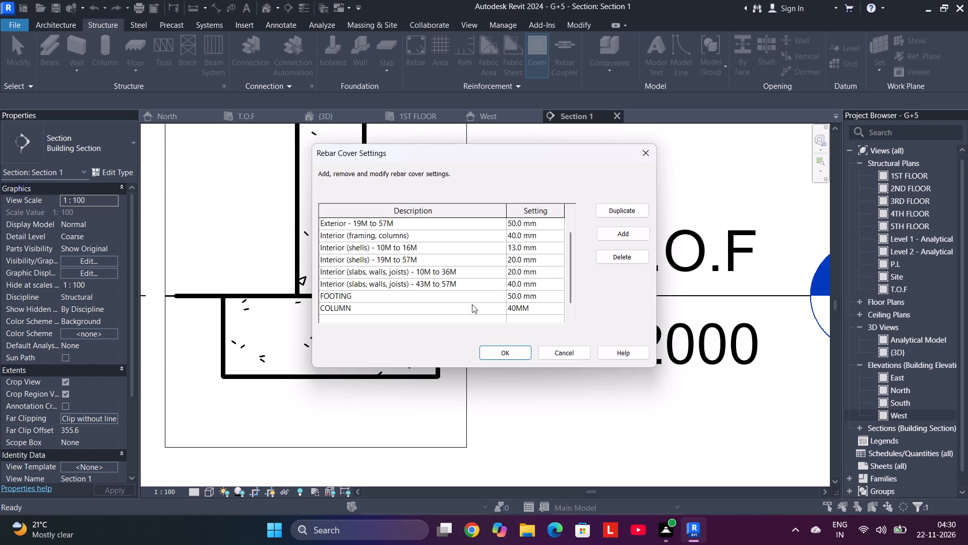
key(Return)
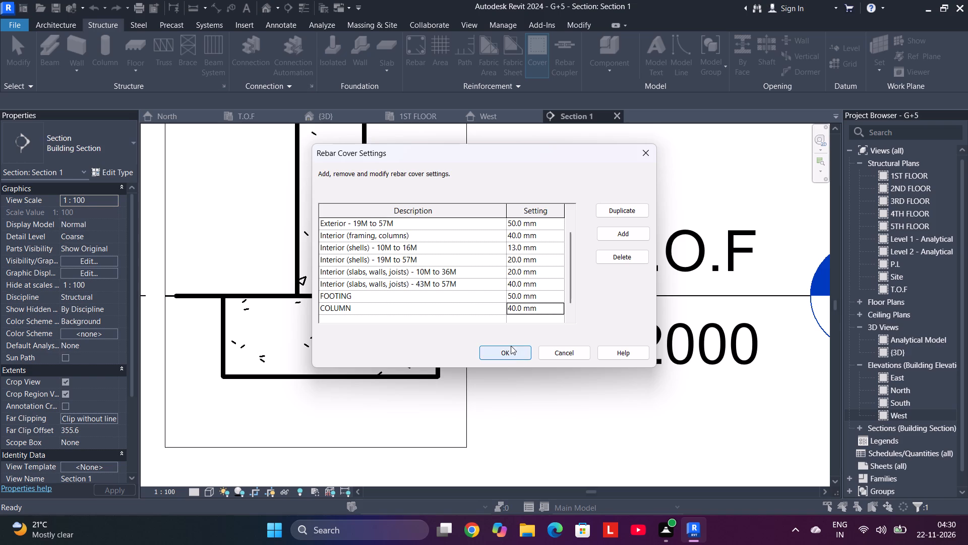
click(510, 350)
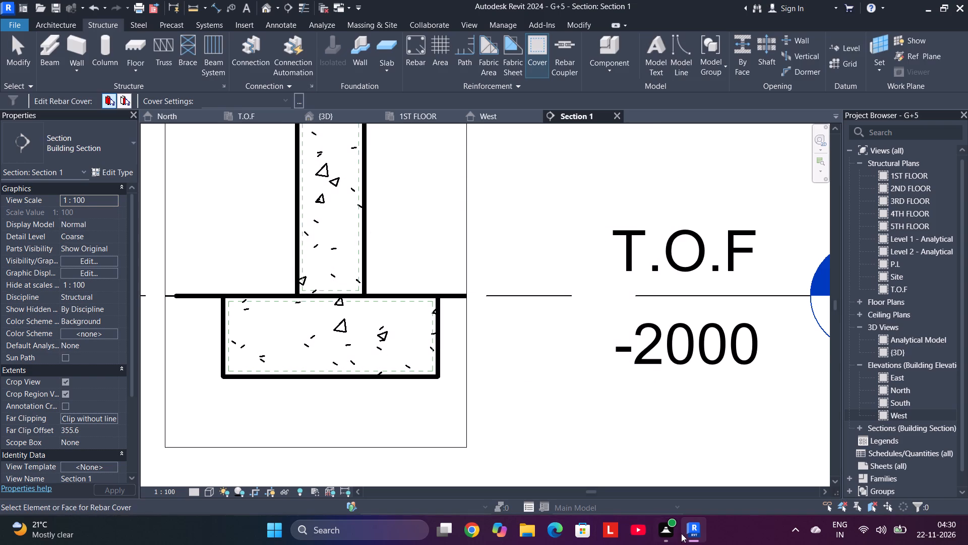
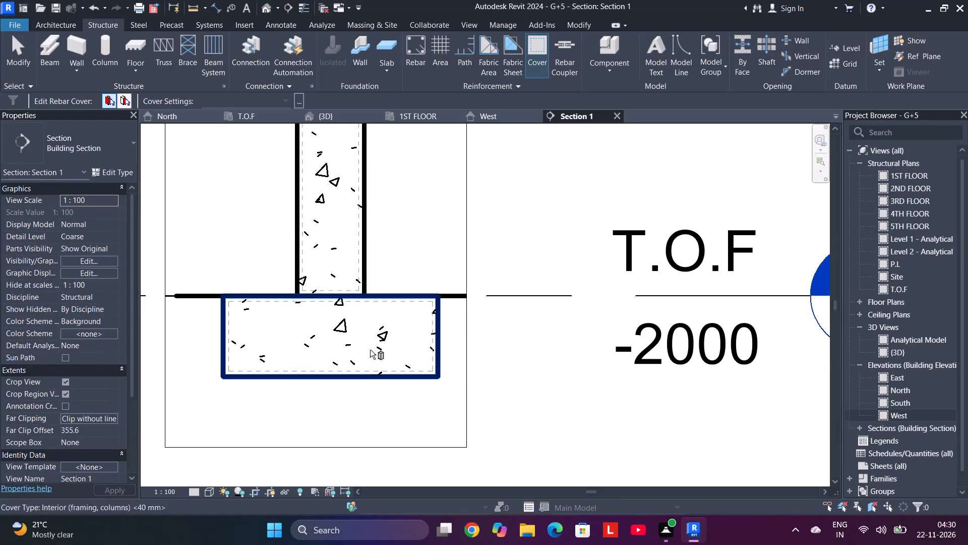
Assign the FOOTING <50 mm> rebar cover to footing F1 in the section view.
click(401, 375)
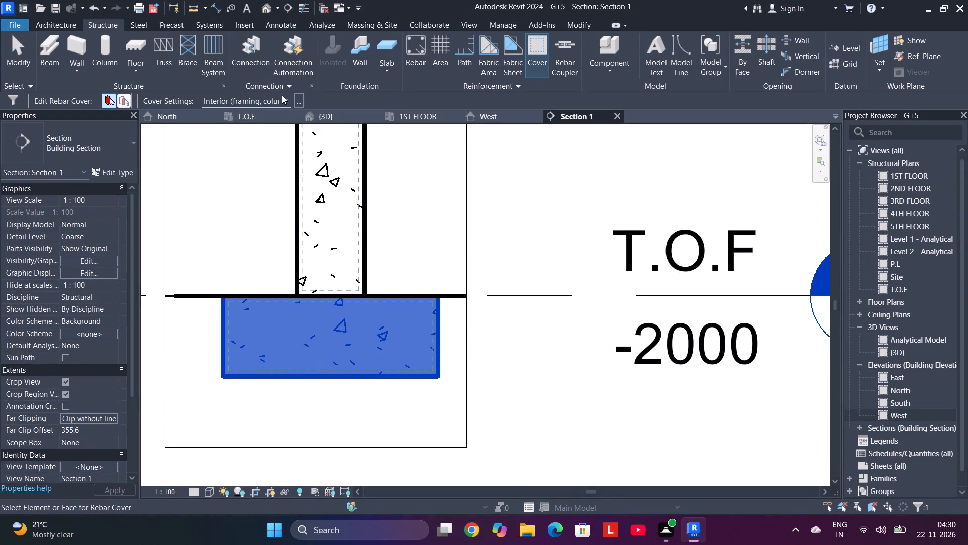
click(282, 95)
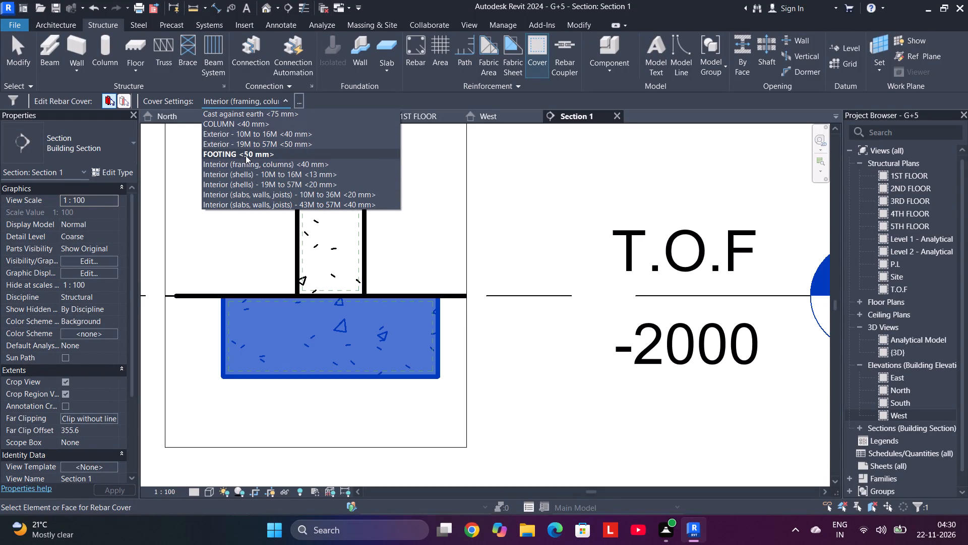
click(246, 155)
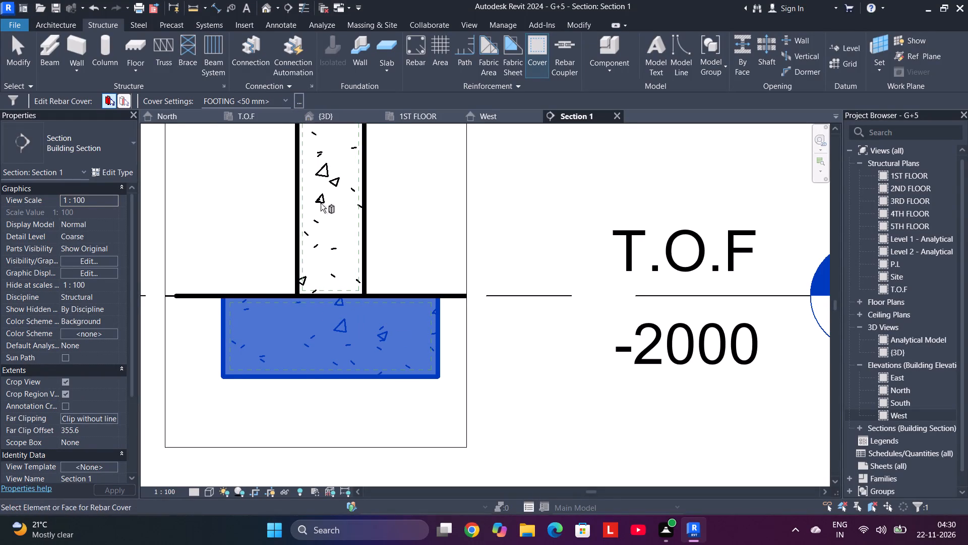
key(Return)
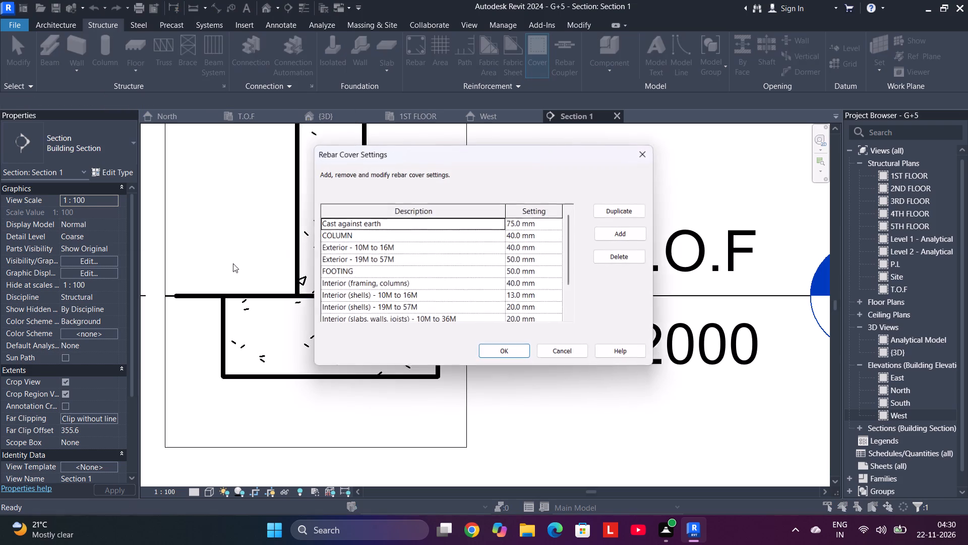
click(508, 351)
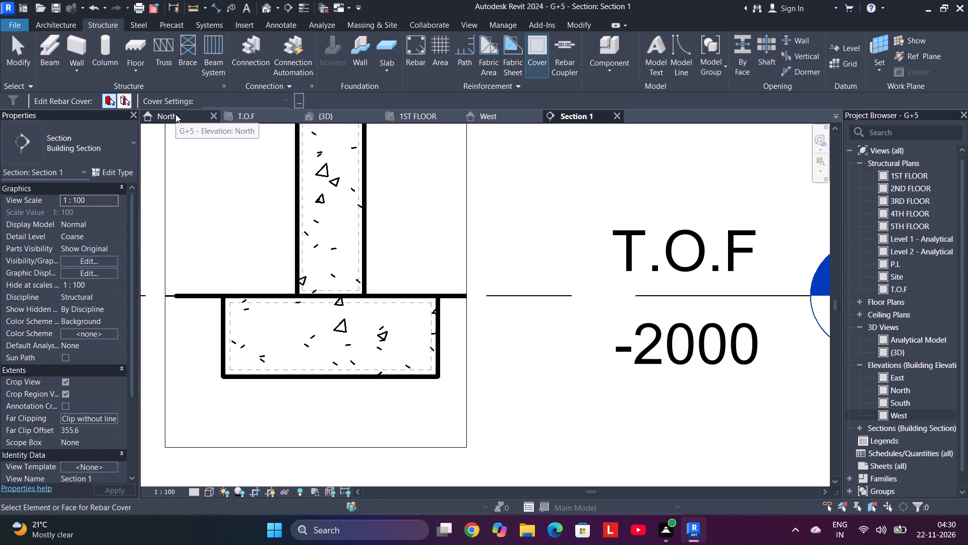
Open the T.O.F structural plan.
click(243, 116)
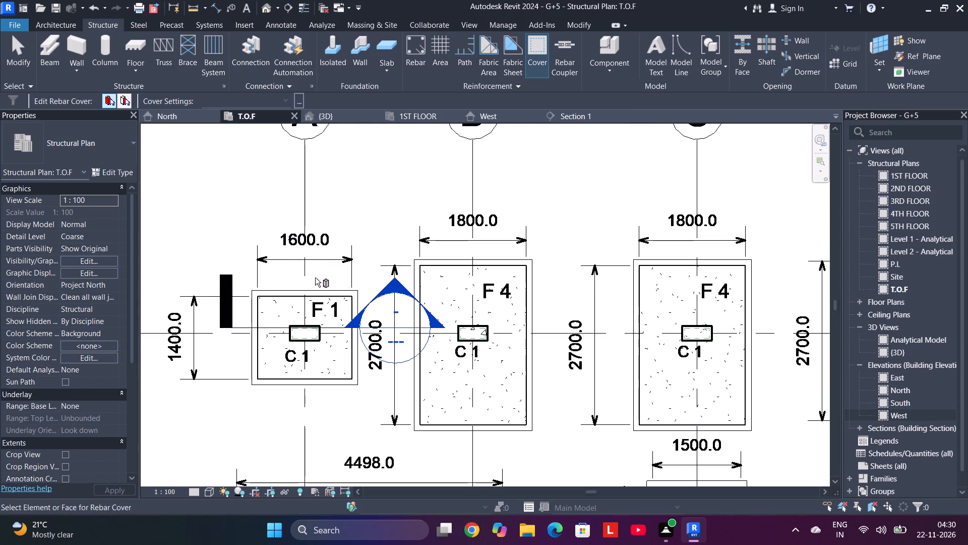
Assign the FOOTING <50 mm> rebar cover to the six F4 footings along grid 1, from grids B to G.
scroll(315, 278, down, 2)
scroll(428, 285, up, 3)
middle_drag(426, 271, 333, 185)
drag(251, 142, 445, 372)
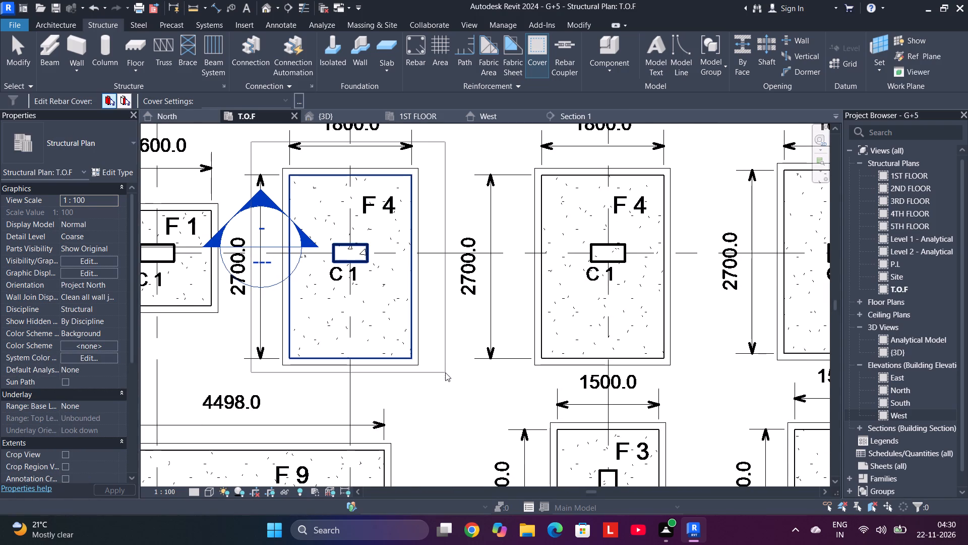
drag(445, 372, 244, 133)
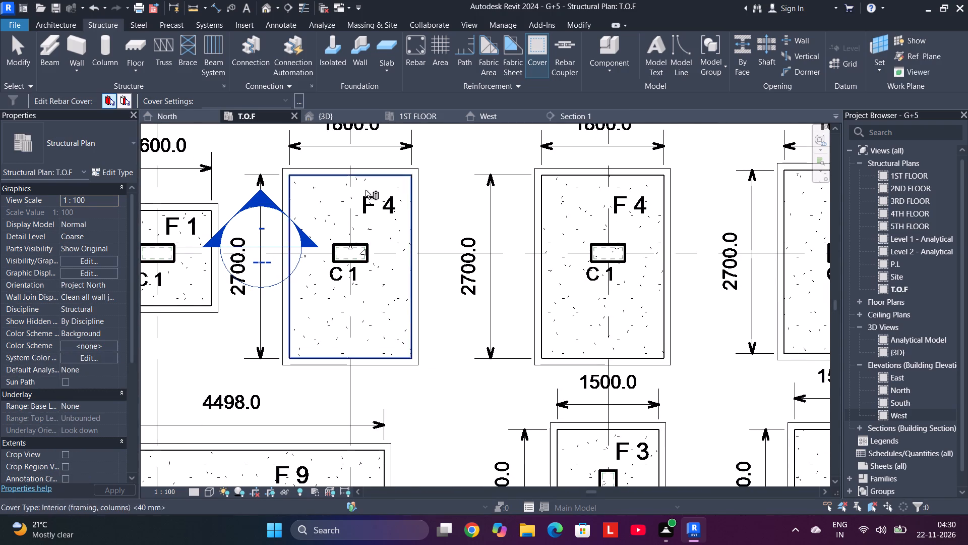
scroll(431, 171, down, 5)
middle_drag(430, 172, 286, 202)
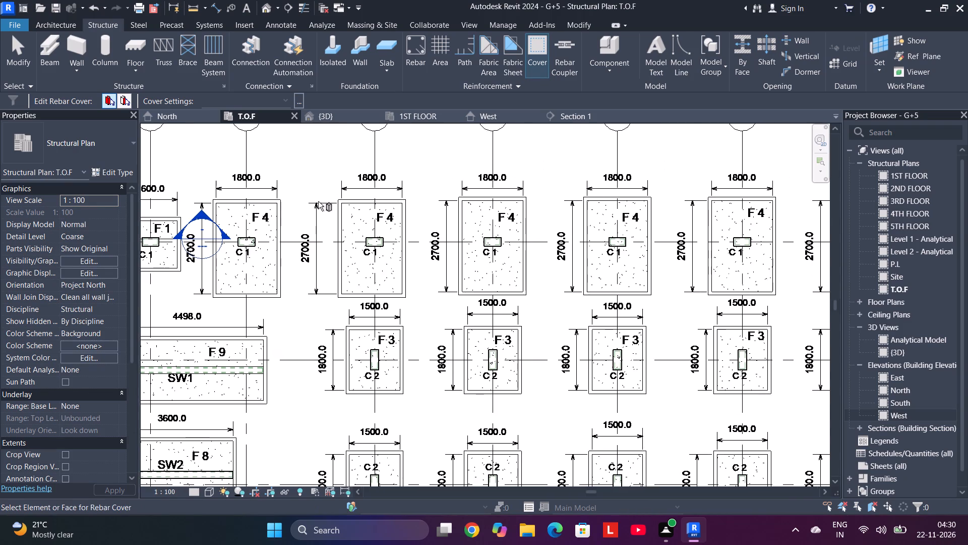
scroll(319, 201, down, 6)
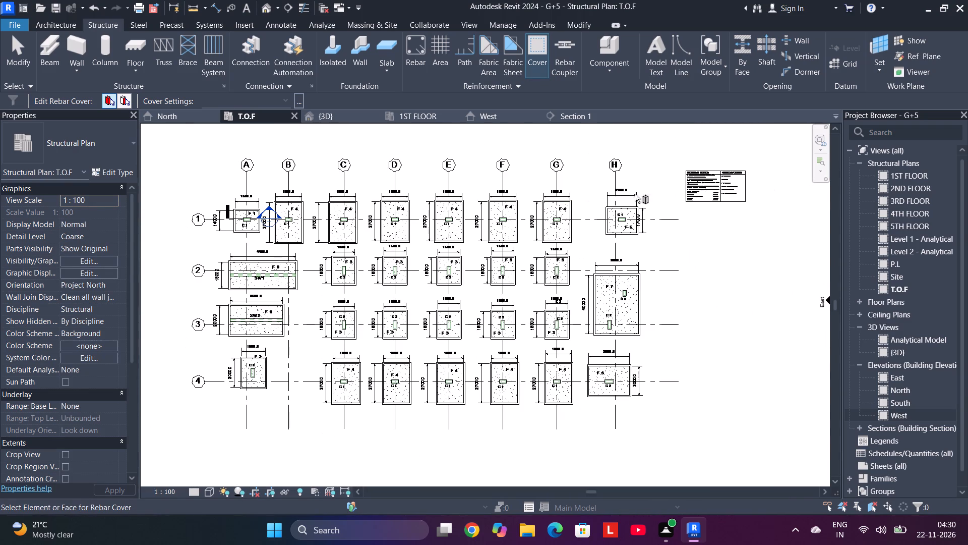
drag(582, 195, 336, 199)
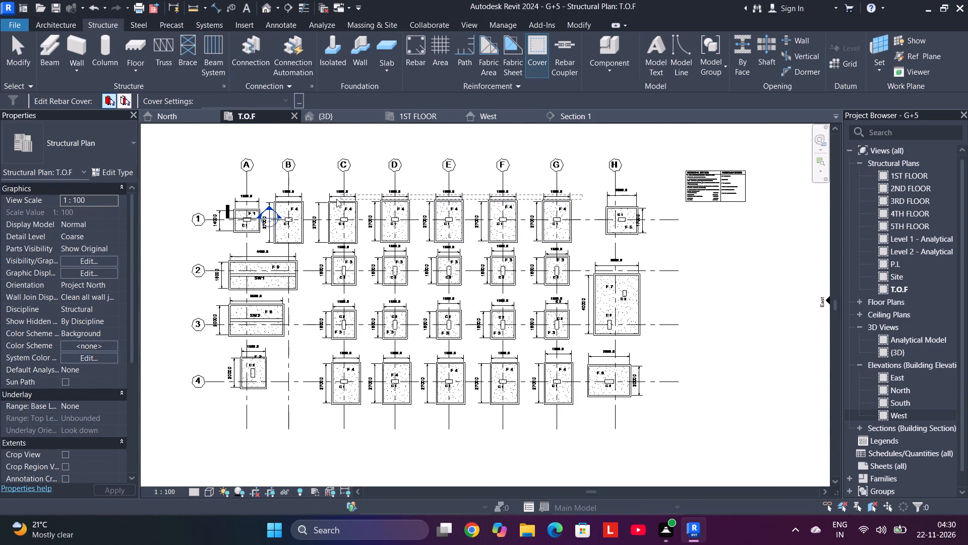
drag(336, 199, 297, 209)
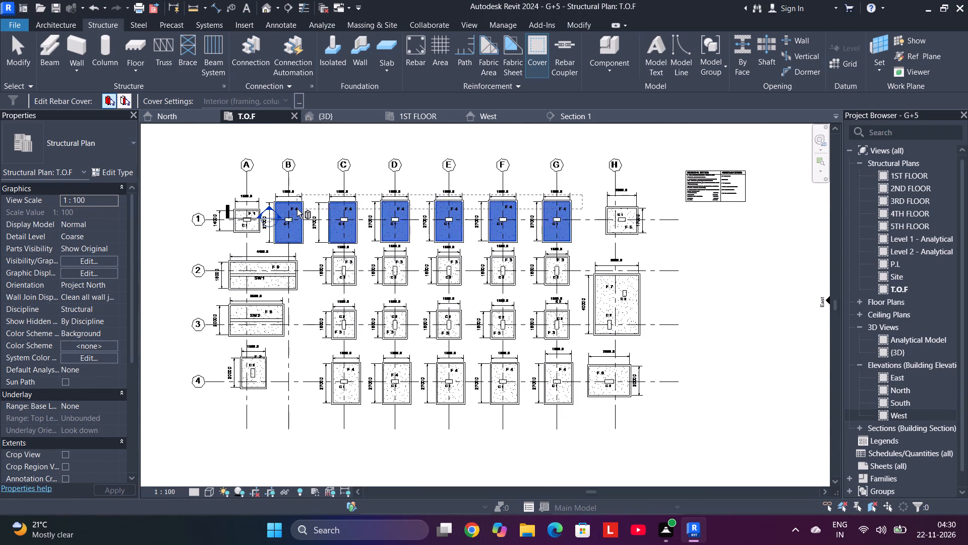
click(277, 102)
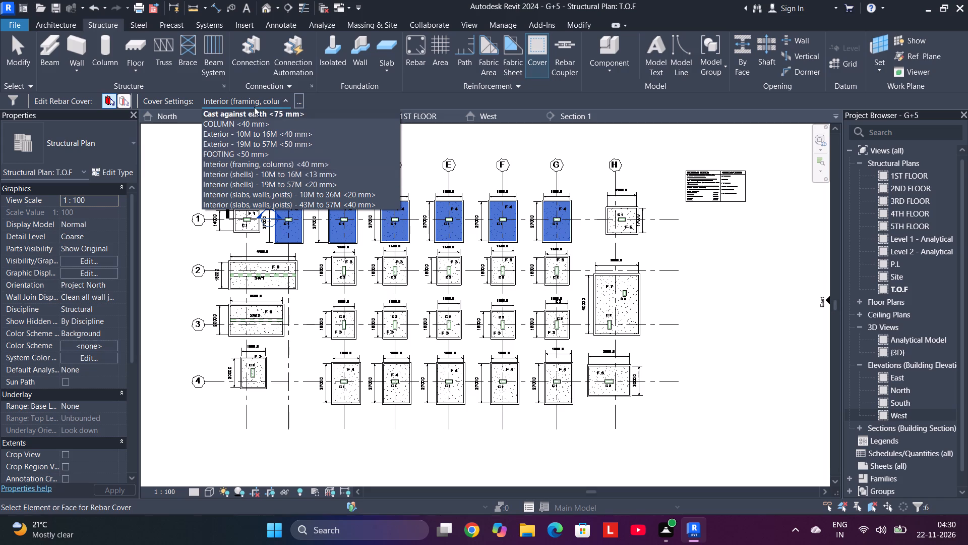
click(241, 154)
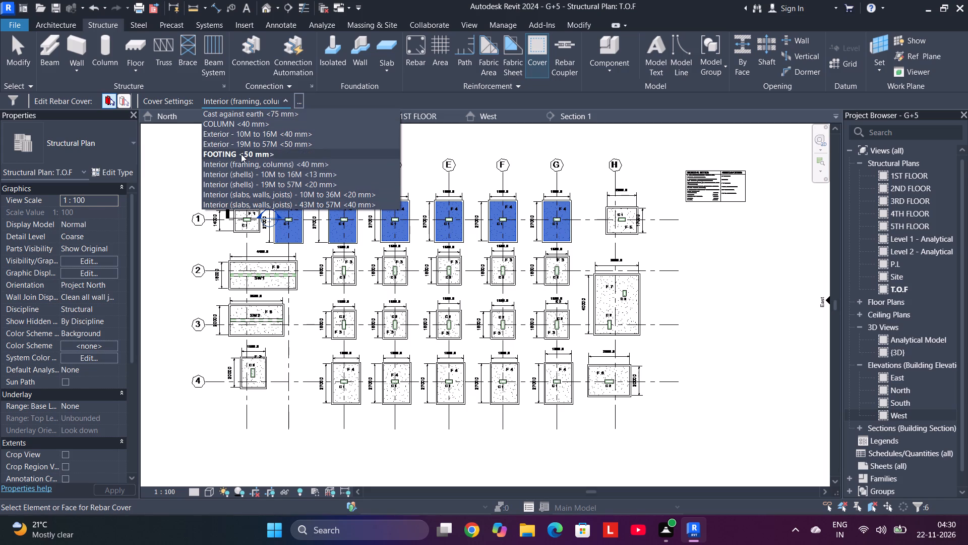
scroll(638, 214, up, 3)
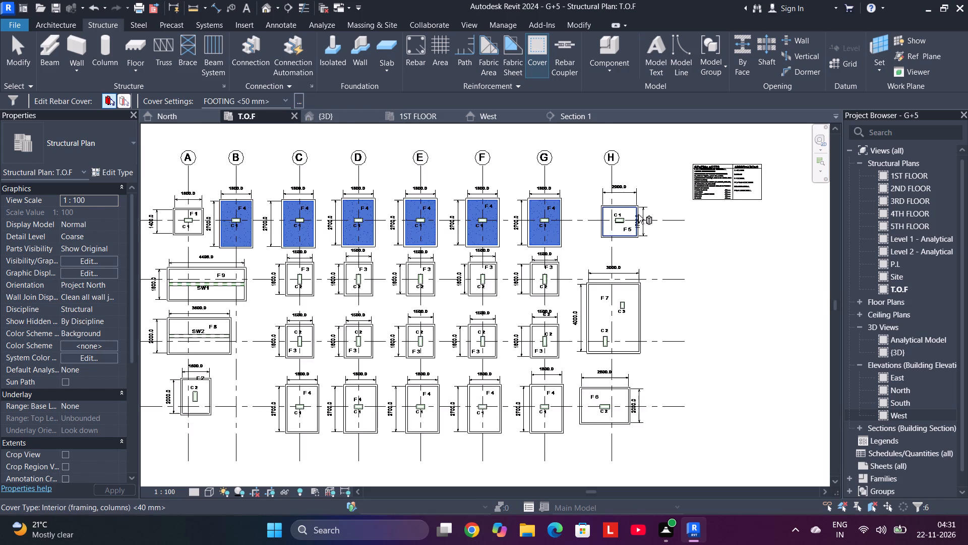
key(Return)
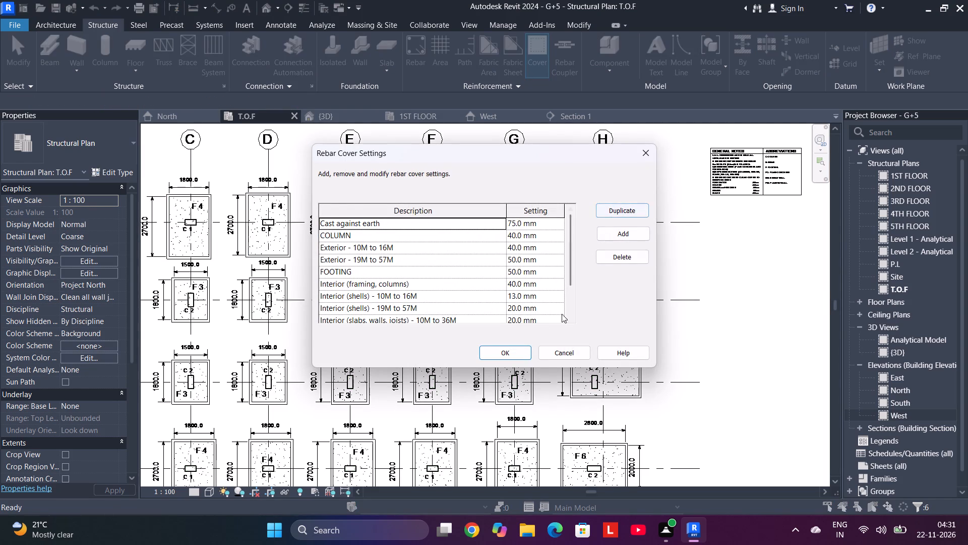
click(518, 348)
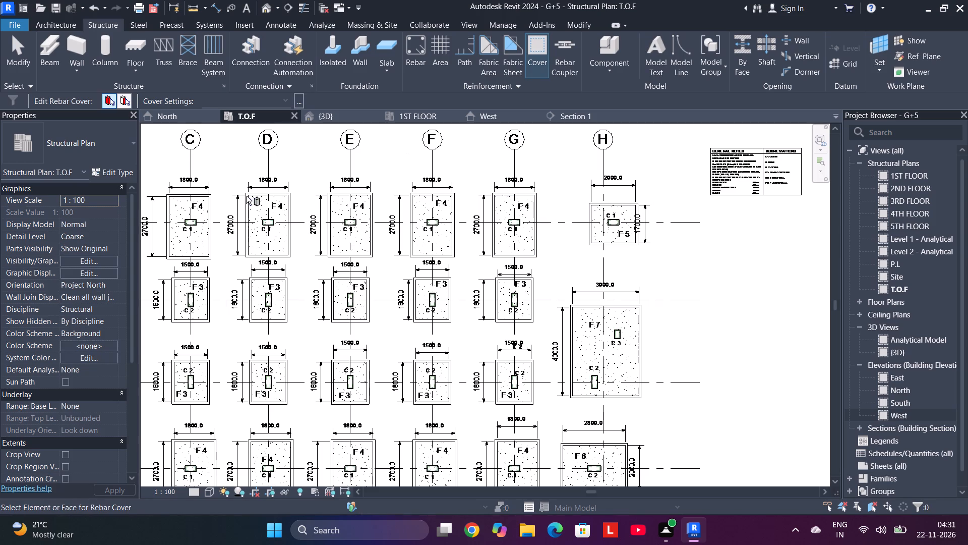
Assign the FOOTING <50 mm> rebar cover to footing F5 at grids H and 1.
scroll(627, 204, up, 3)
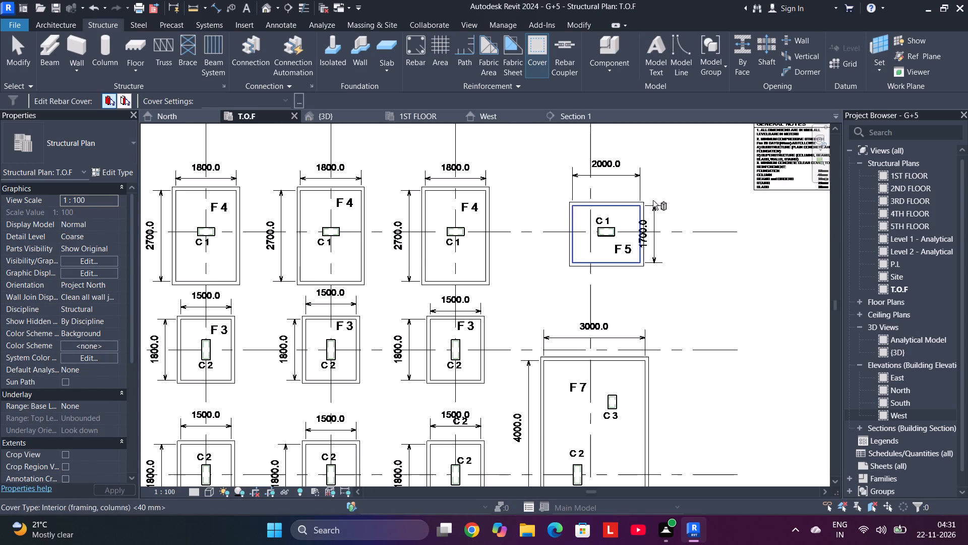
drag(672, 181, 576, 210)
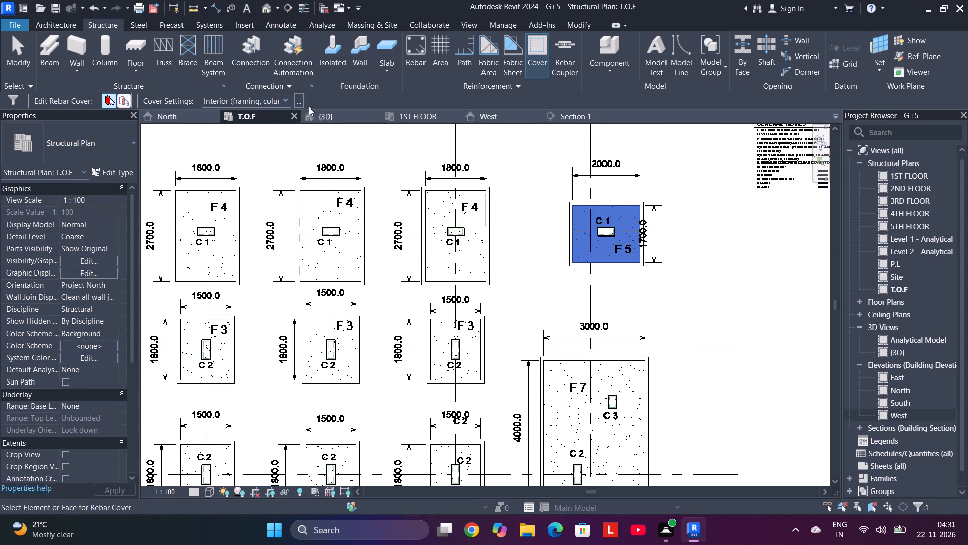
click(278, 99)
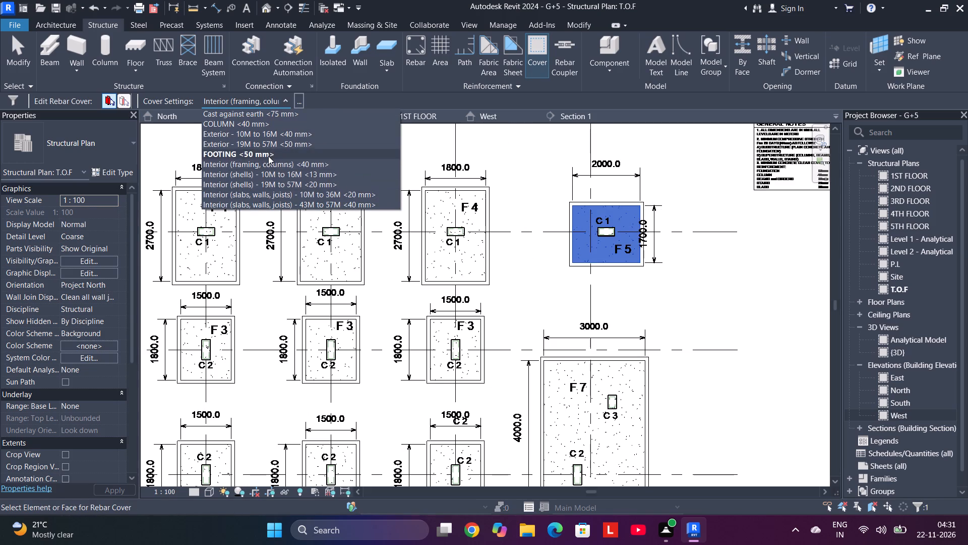
click(268, 156)
key(Return)
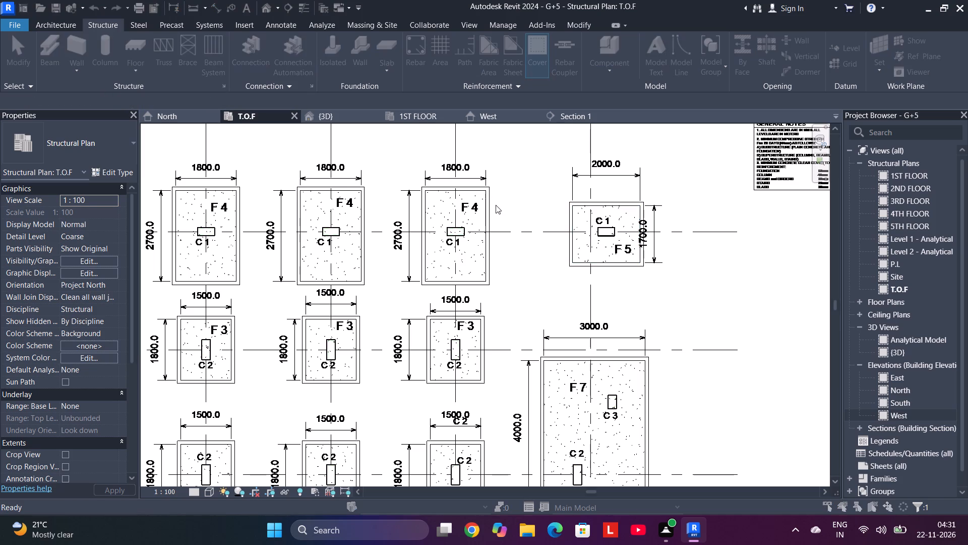
scroll(515, 288, down, 4)
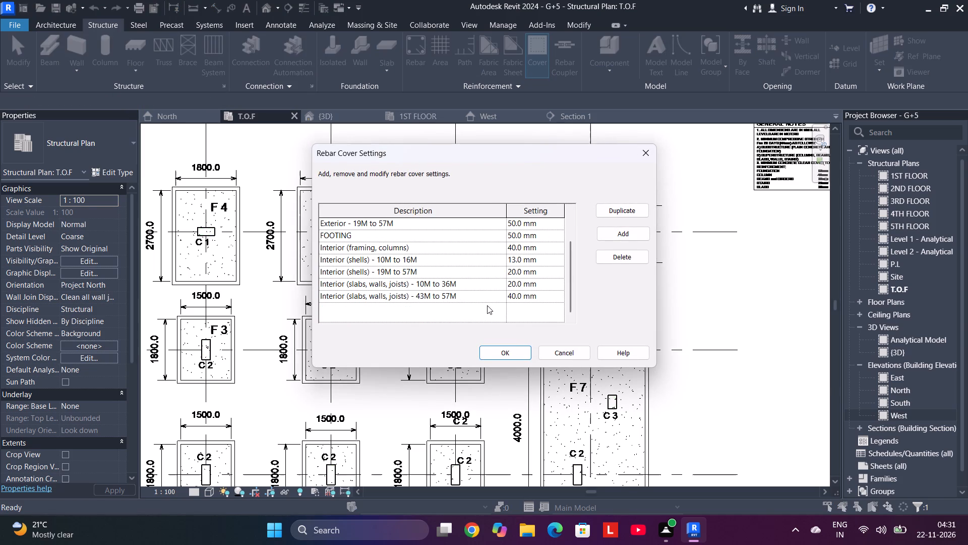
scroll(444, 271, up, 4)
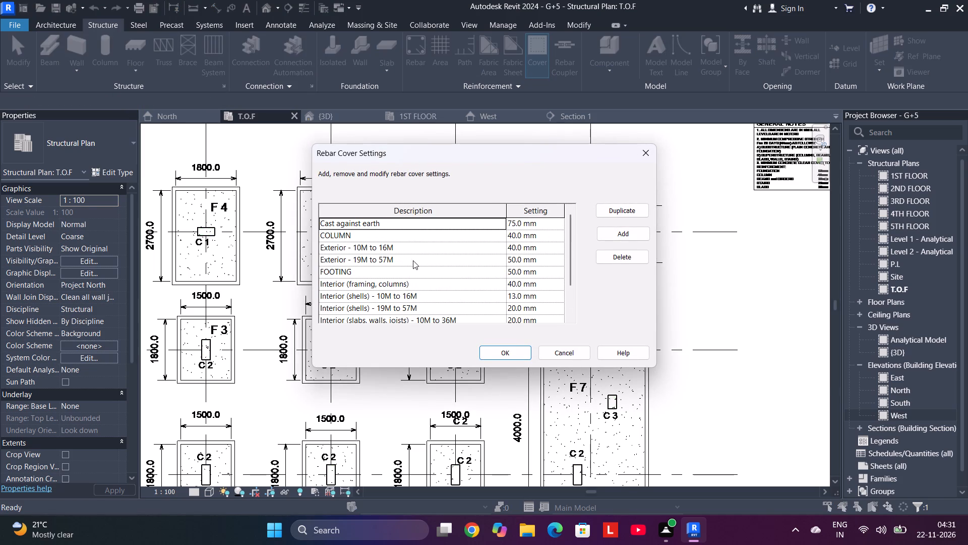
click(412, 266)
click(493, 353)
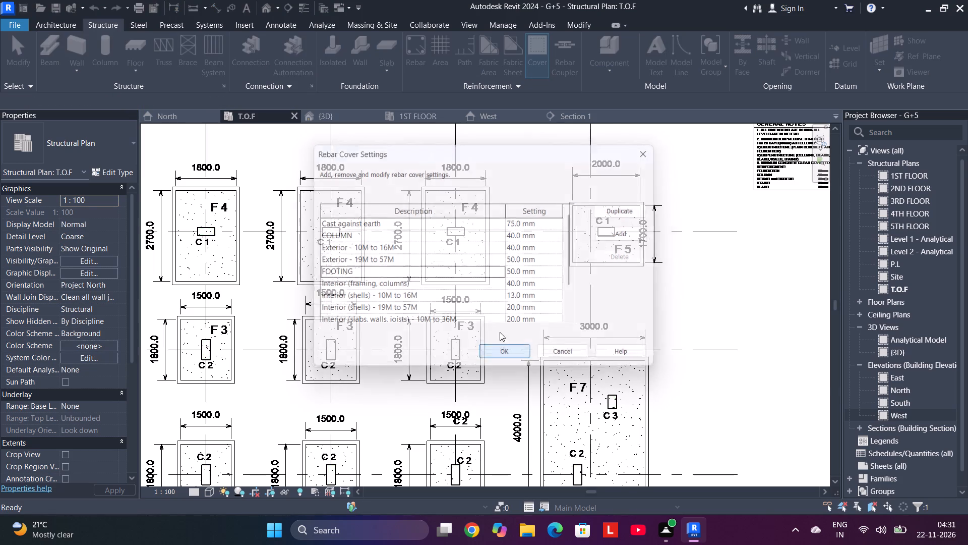
Assign the FOOTING <50 mm> rebar cover to footing F9 and the five F3 footings along grid 2.
scroll(530, 275, down, 5)
scroll(398, 274, down, 1)
middle_drag(281, 273, 393, 249)
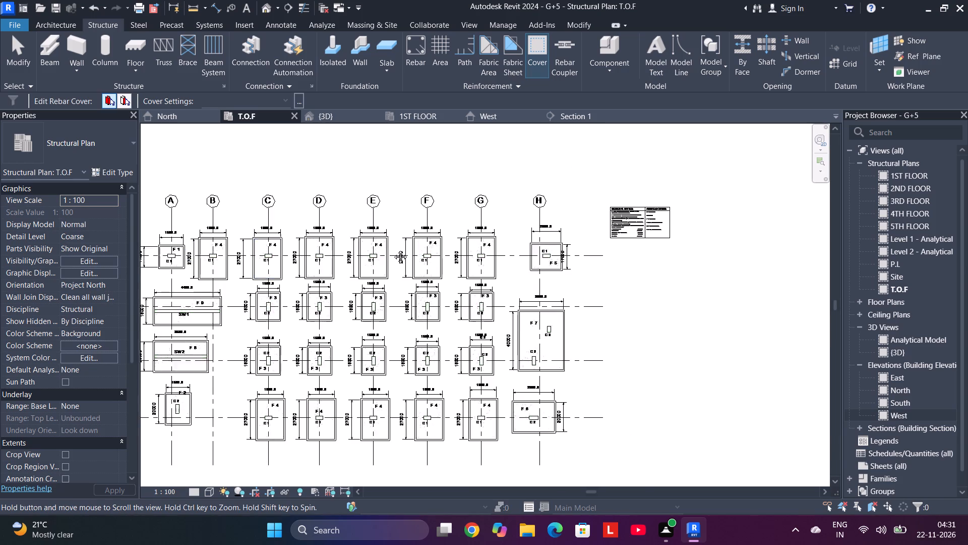
middle_drag(393, 249, 446, 237)
scroll(348, 268, up, 6)
scroll(451, 262, down, 5)
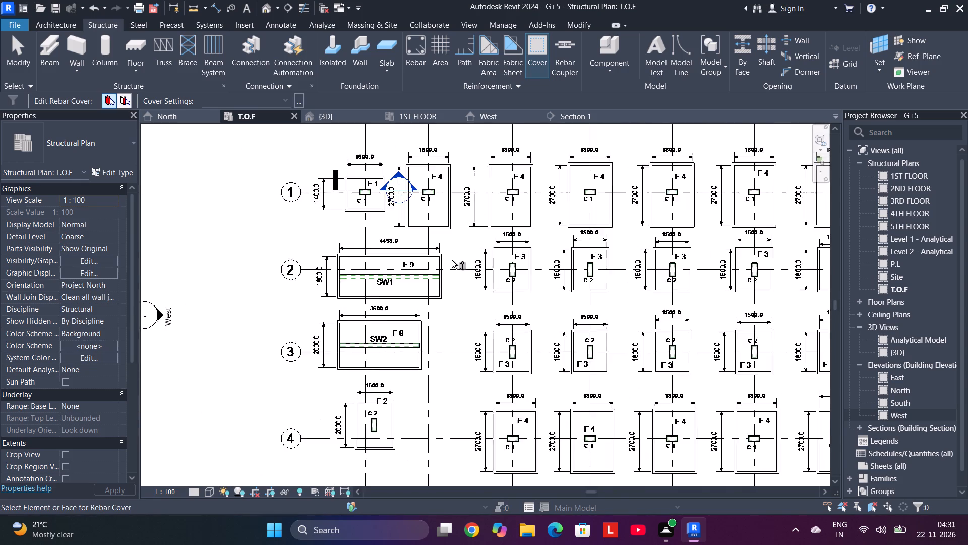
middle_drag(482, 258, 358, 251)
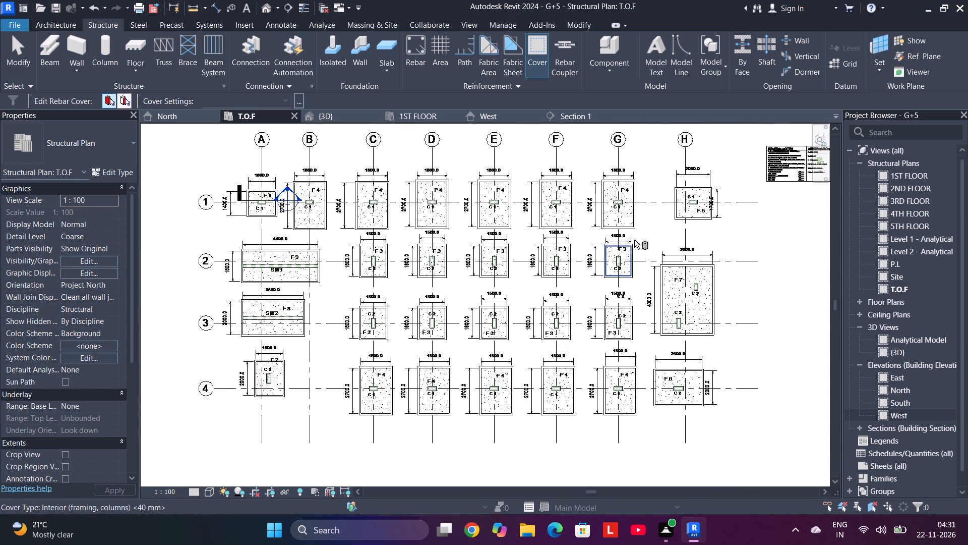
drag(648, 235, 263, 251)
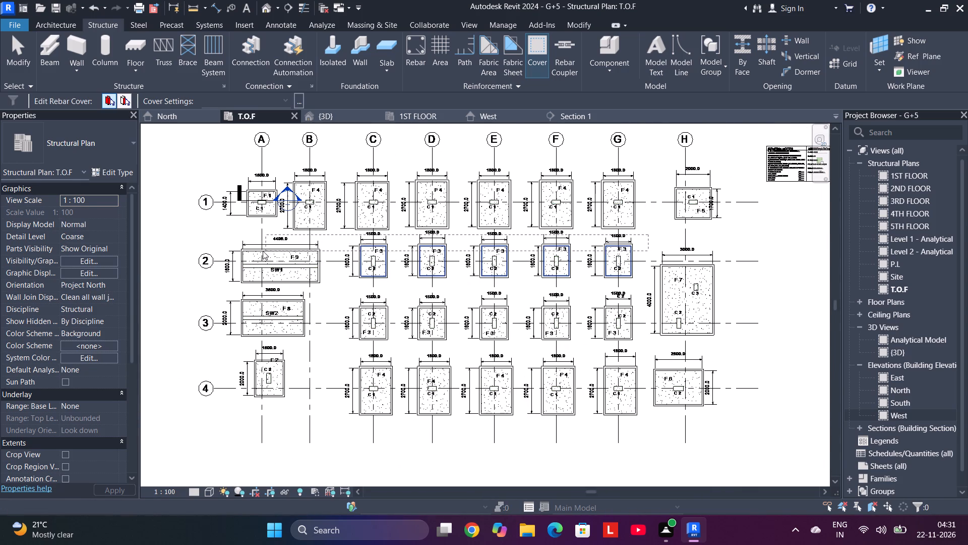
drag(263, 251, 246, 254)
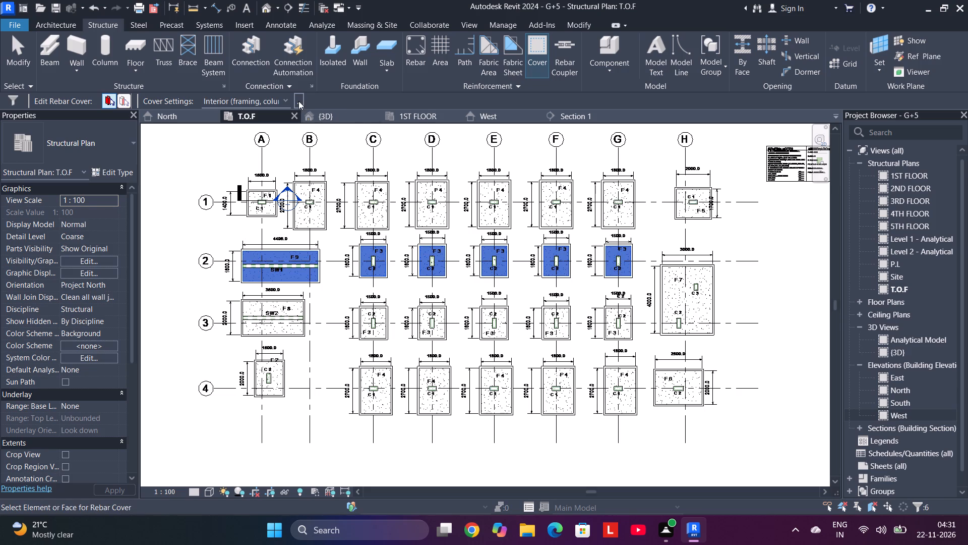
click(279, 101)
click(252, 155)
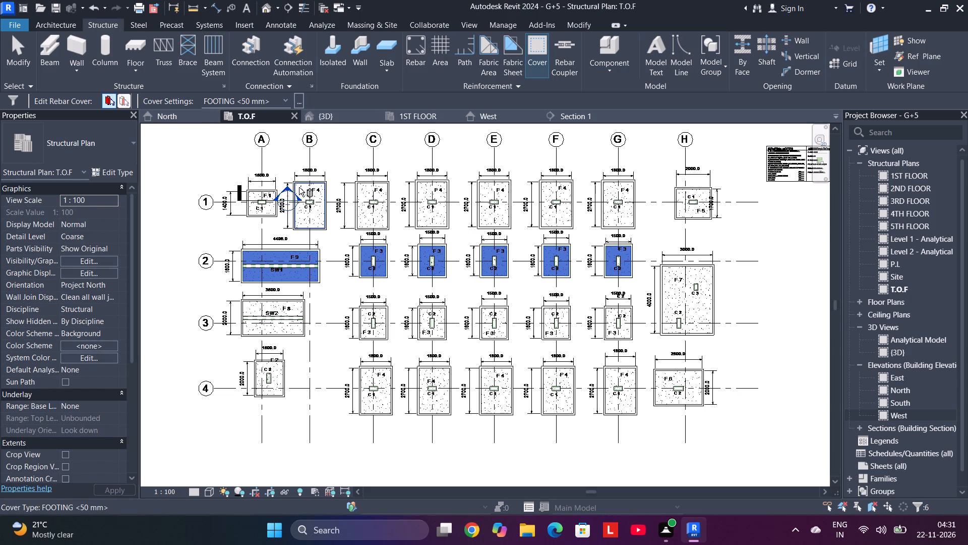
key(Return)
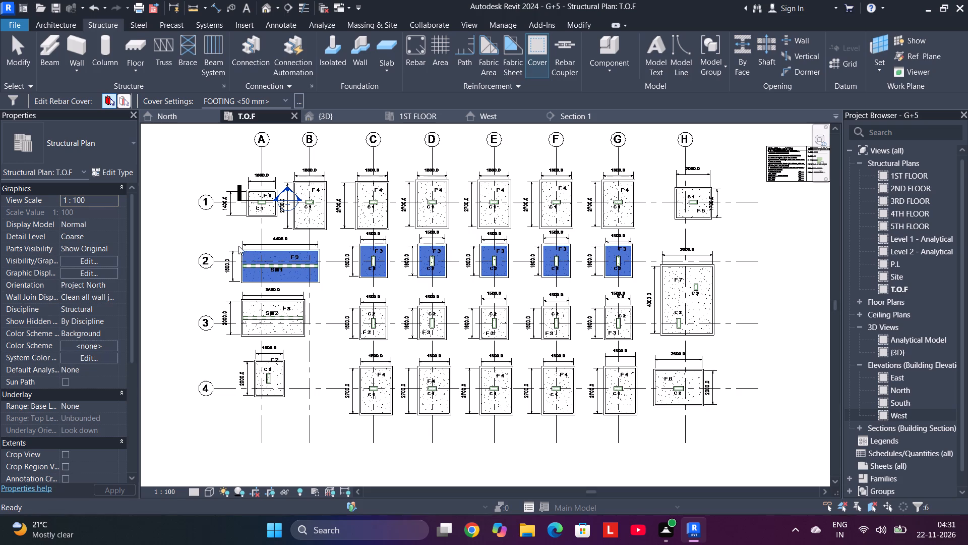
click(370, 268)
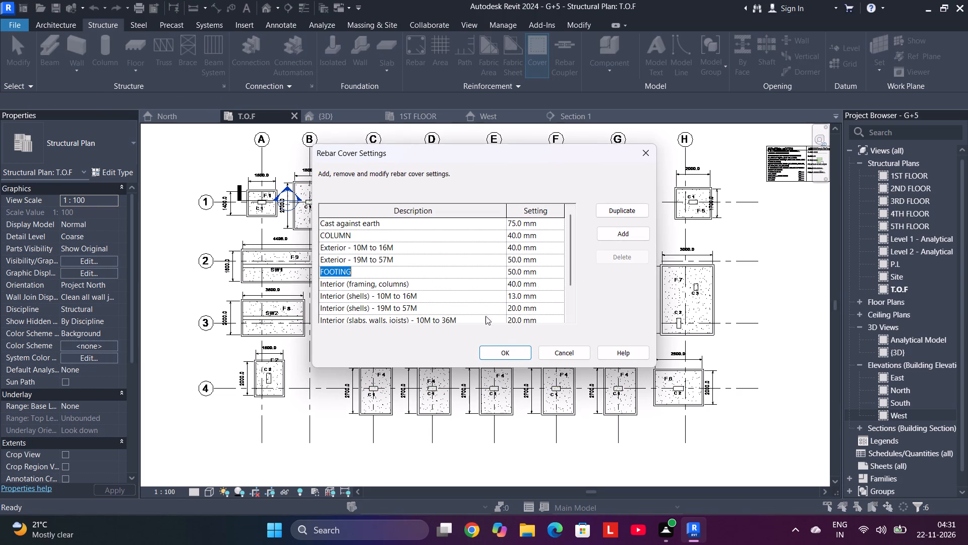
click(496, 353)
Assign the FOOTING <50 mm> rebar cover to footing F8 and the five F3 footings along grid 3.
middle_drag(469, 325, 469, 247)
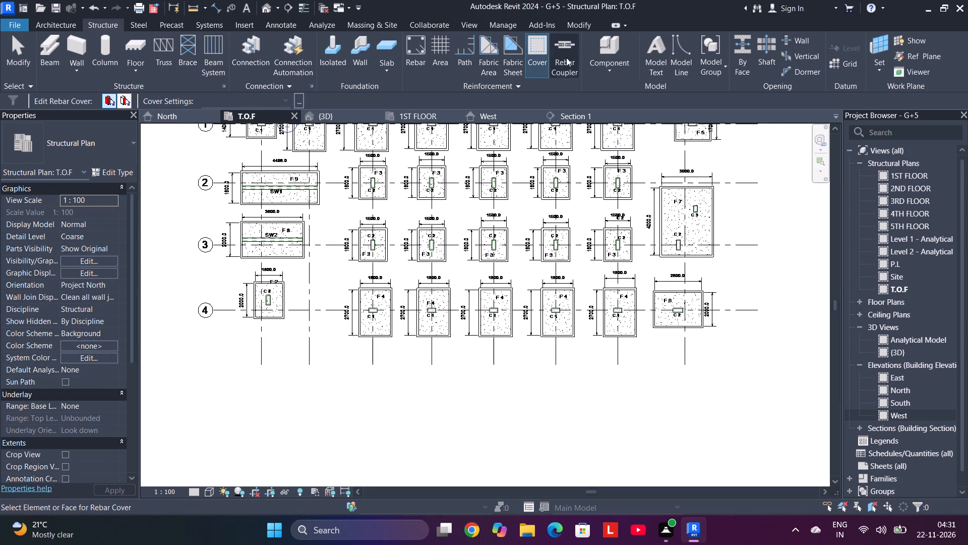
drag(639, 229, 638, 229)
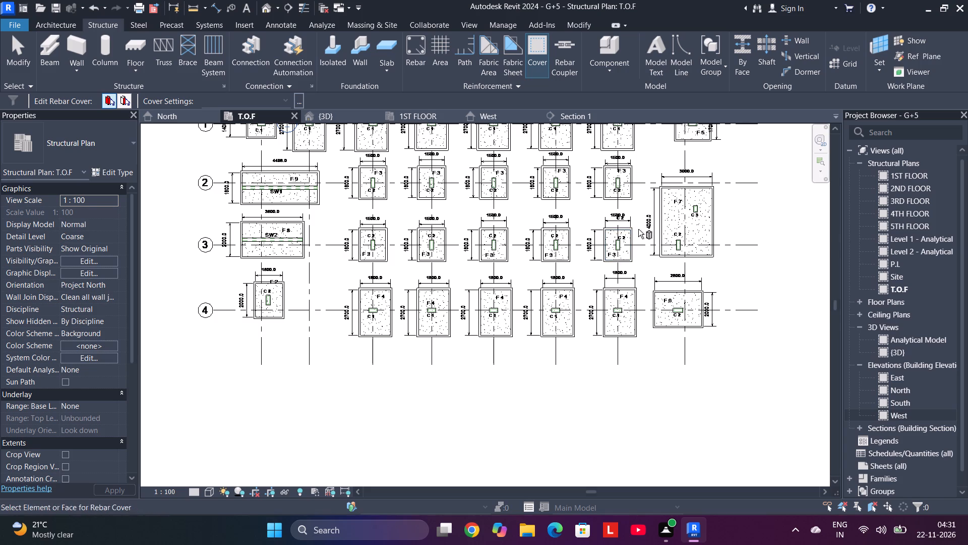
drag(638, 229, 287, 233)
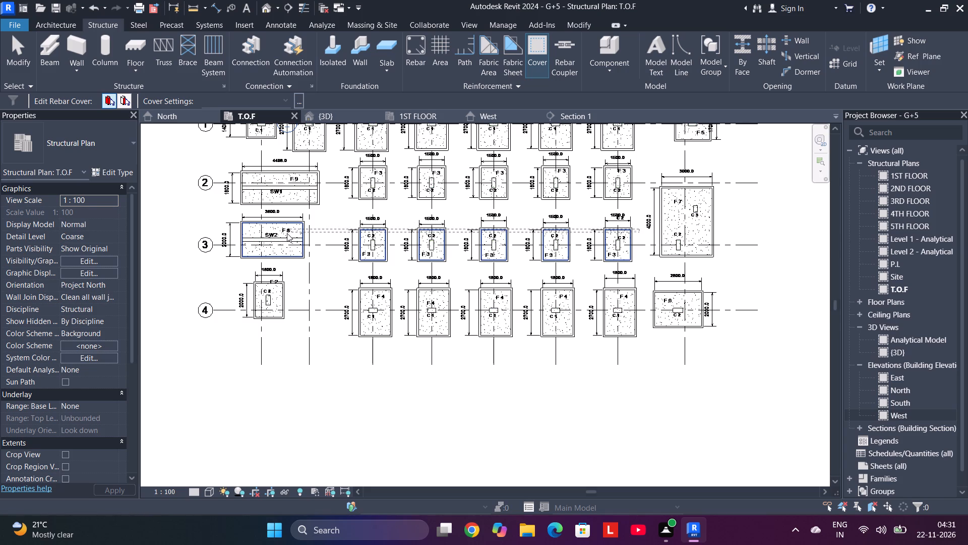
drag(287, 233, 286, 233)
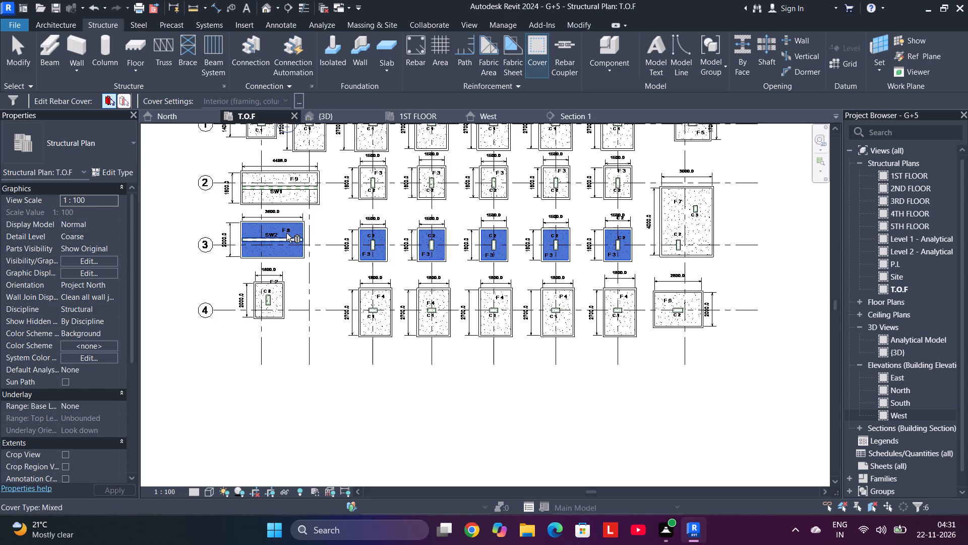
click(261, 104)
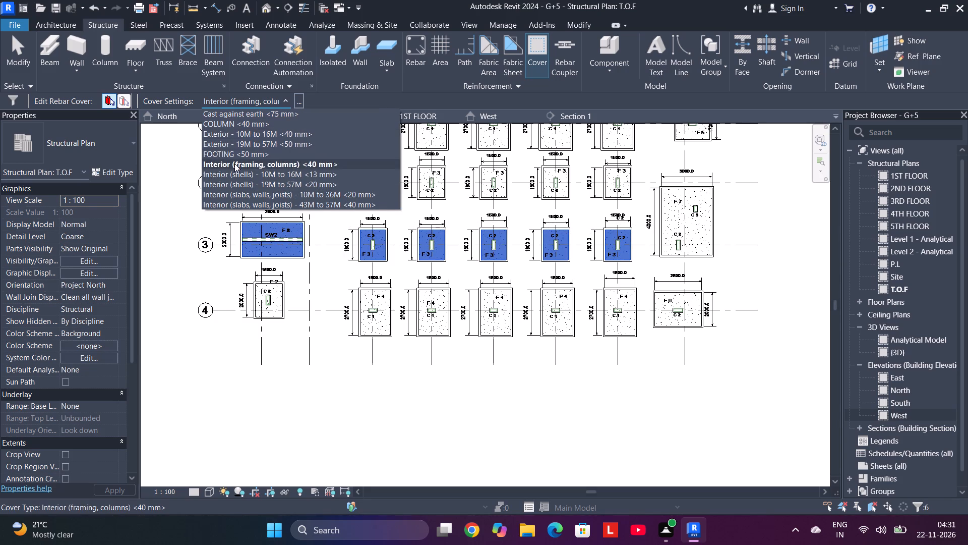
click(234, 156)
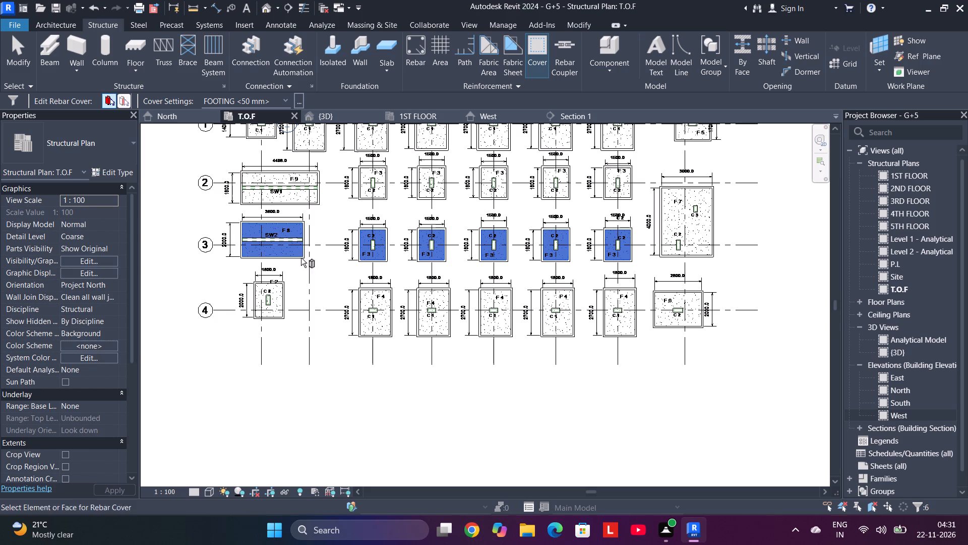
key(Return)
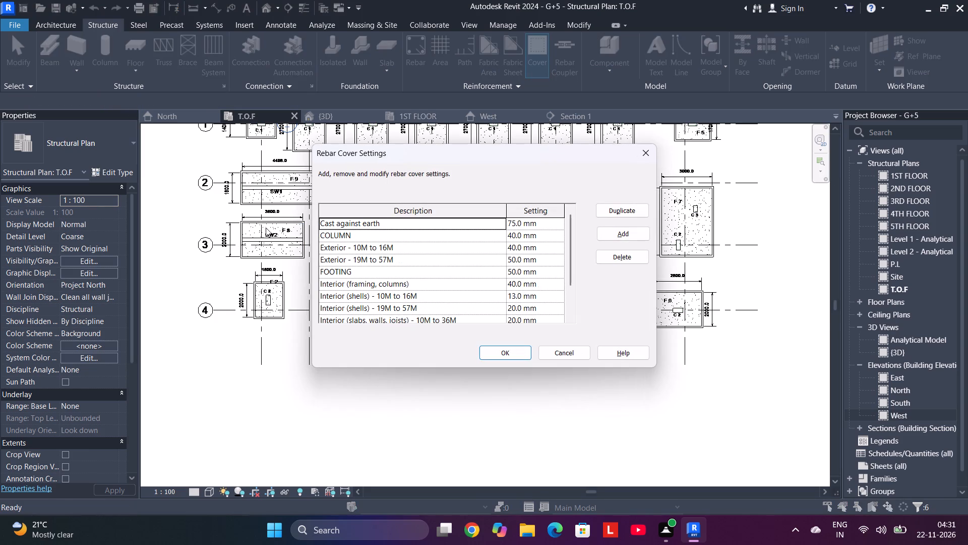
click(518, 349)
Assign the FOOTING <50 mm> rebar cover to footing F7 on grid H between grids 2 and 3.
middle_drag(525, 230, 421, 238)
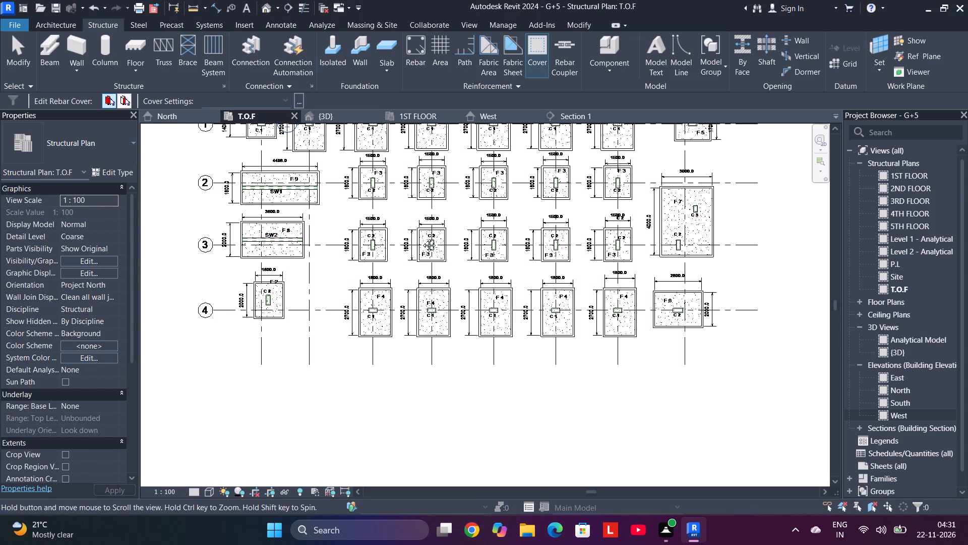
middle_drag(421, 238, 399, 241)
drag(600, 203, 559, 208)
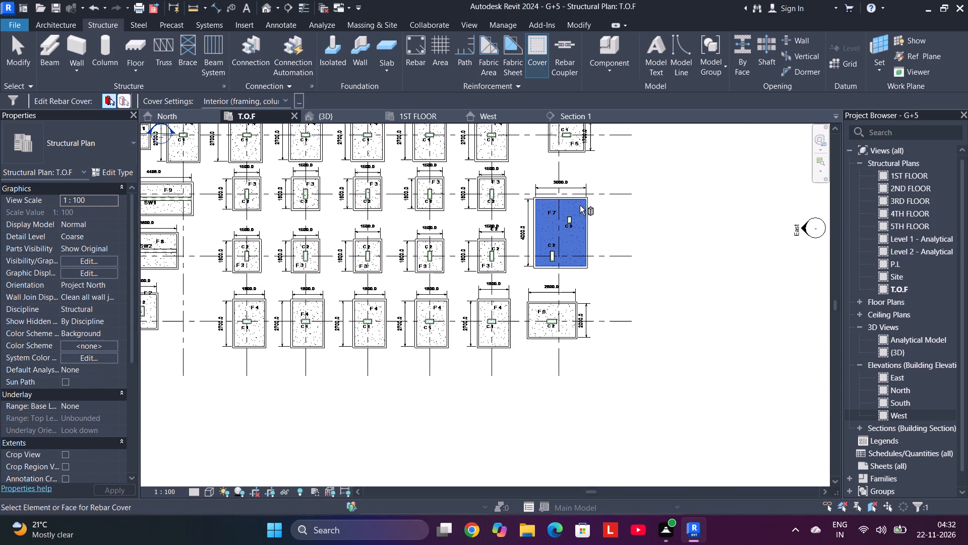
click(271, 99)
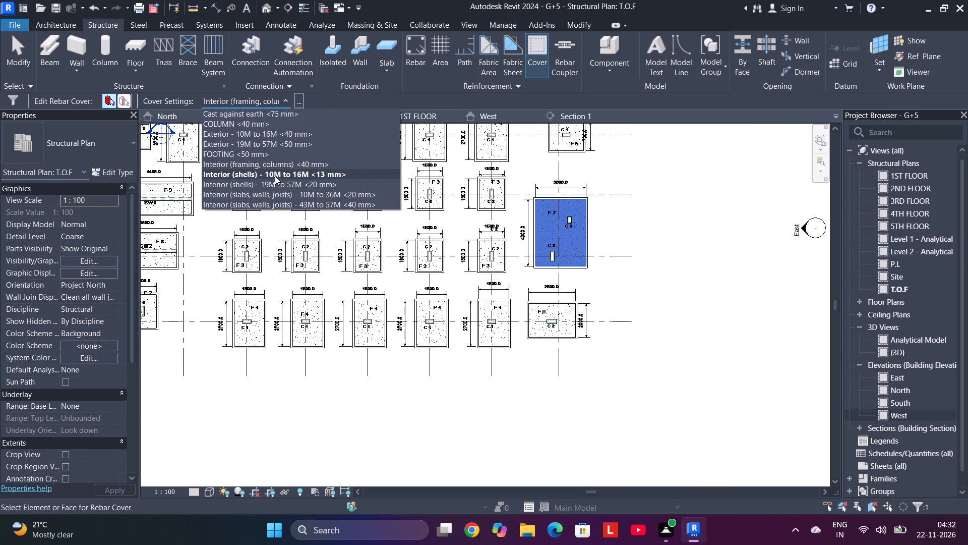
click(258, 152)
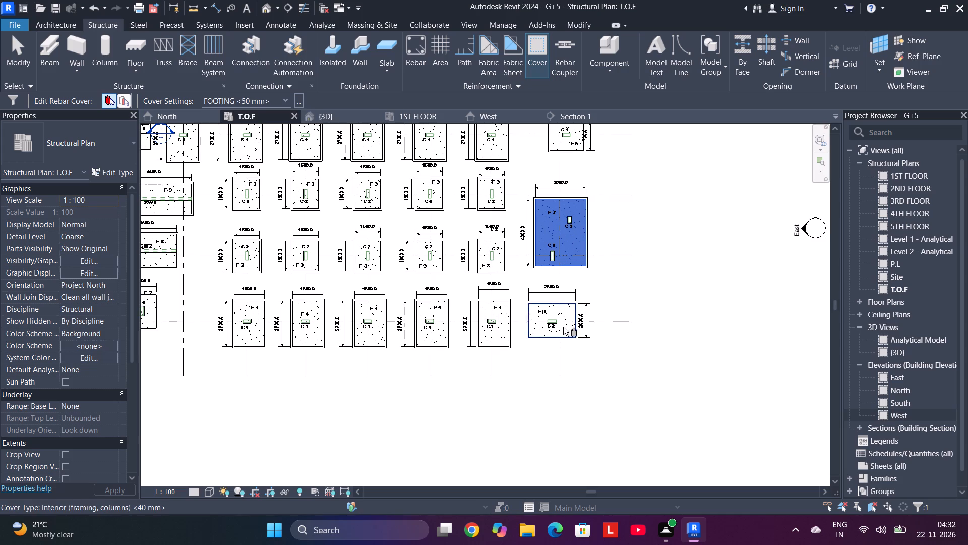
Assign the FOOTING <50 mm> rebar cover to footing F6 at grids H and 4, and recheck footing F7's cover setting.
click(548, 304)
click(266, 99)
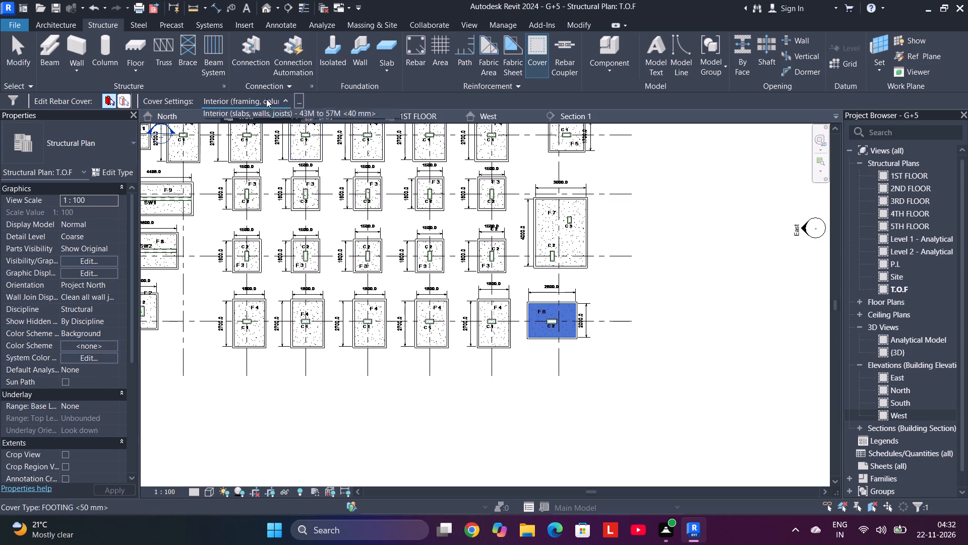
click(260, 149)
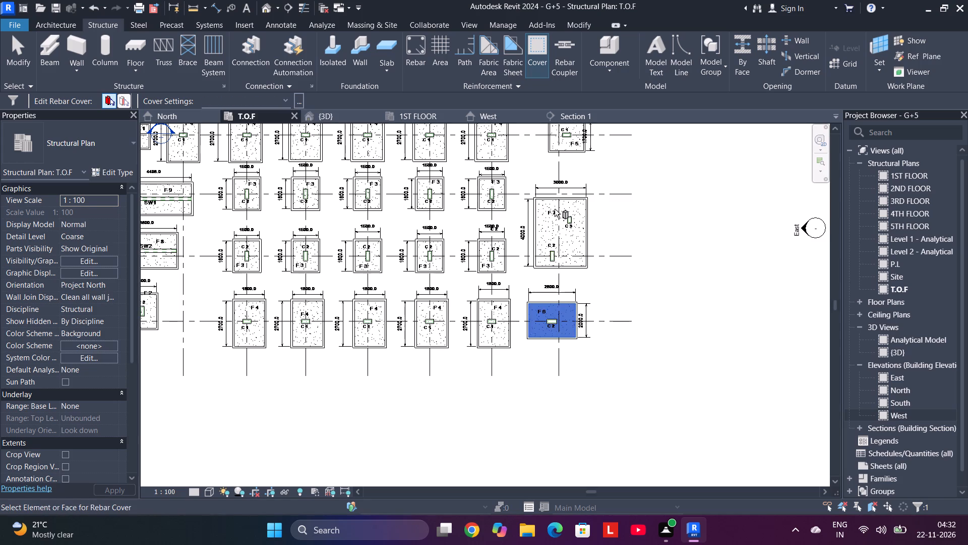
click(555, 209)
click(550, 202)
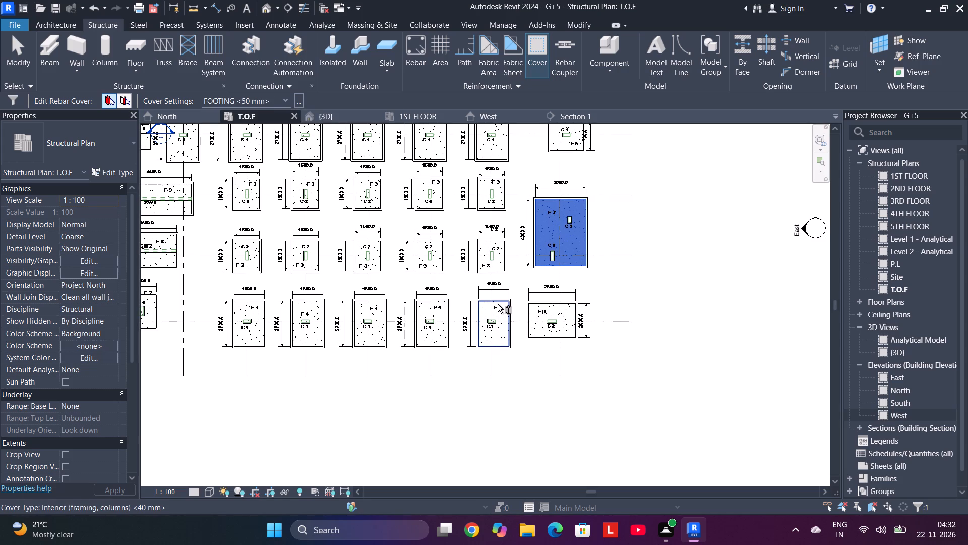
Assign the FOOTING <50 mm> rebar cover to the five F4 footings along grid 4, from grids C to G.
click(498, 304)
middle_drag(455, 297, 562, 272)
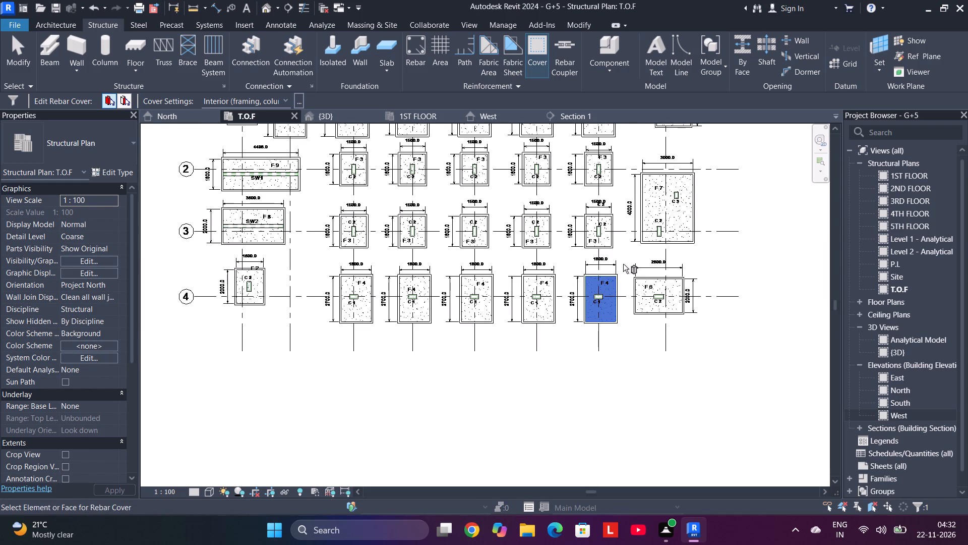
drag(623, 264, 357, 284)
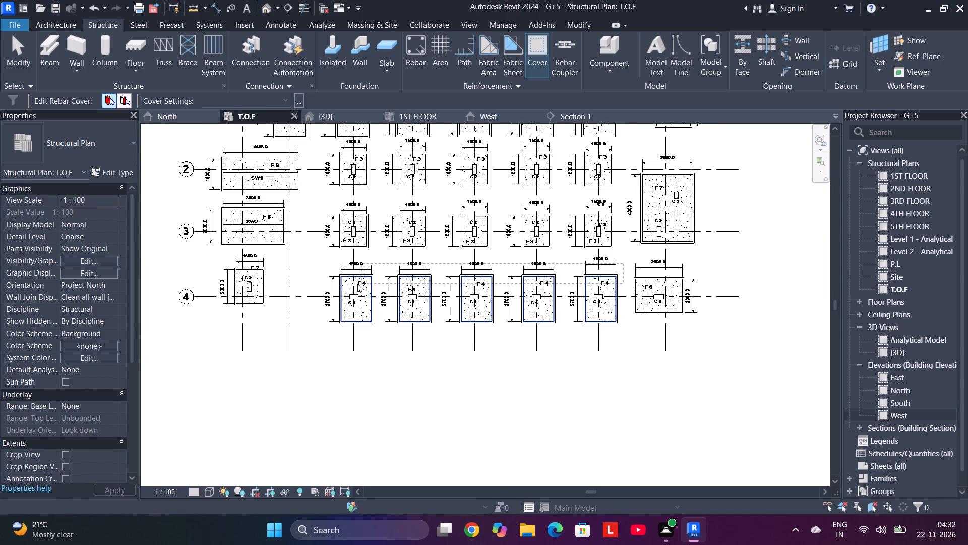
drag(357, 284, 355, 284)
click(276, 99)
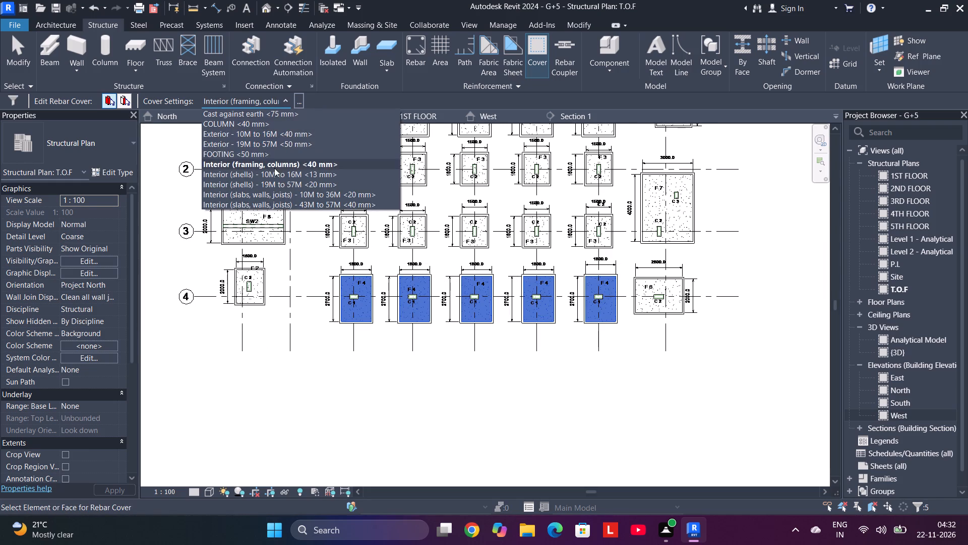
click(268, 156)
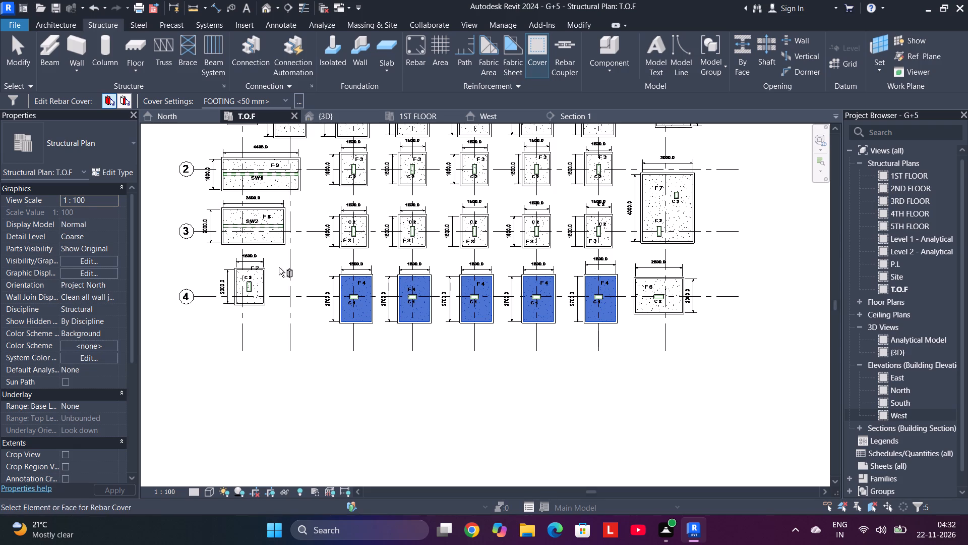
Assign the FOOTING <50 mm> rebar cover to footing F2 at grids A and 4.
drag(279, 267, 260, 274)
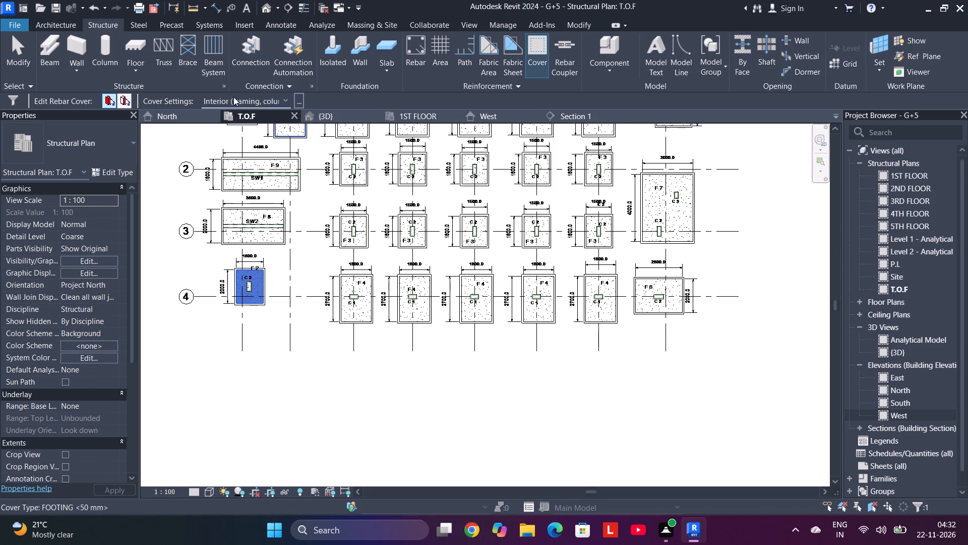
click(233, 97)
click(250, 155)
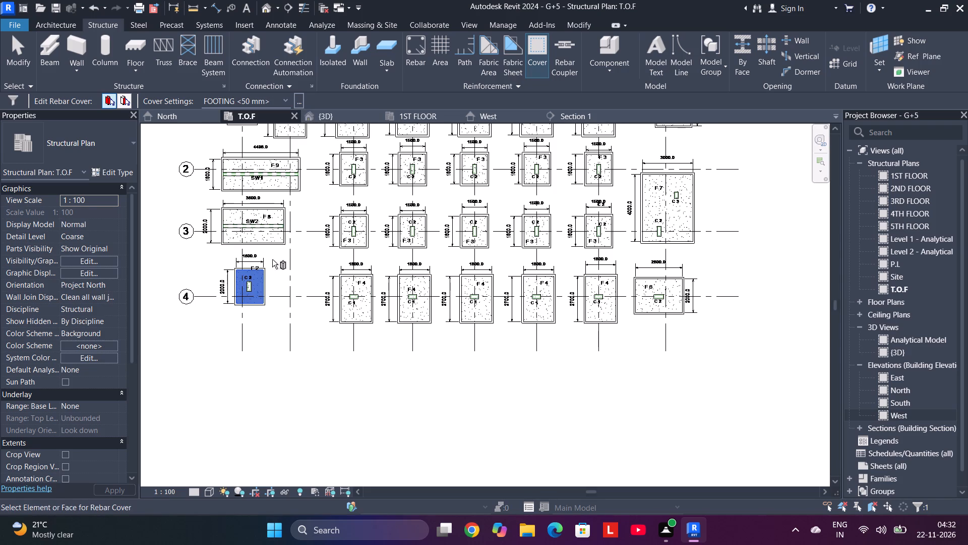
click(272, 259)
Close the West elevation and 1ST FLOOR plan views.
scroll(350, 218, down, 5)
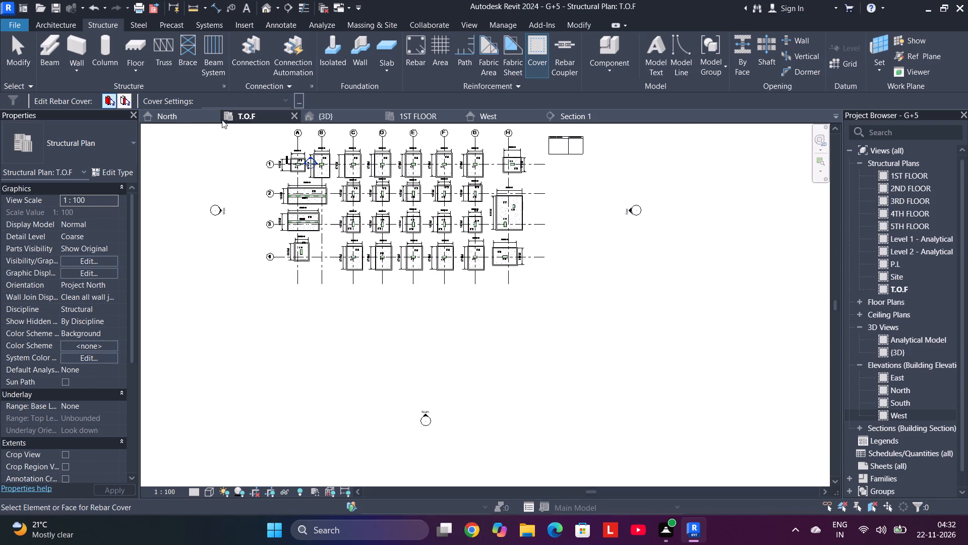
scroll(361, 195, up, 4)
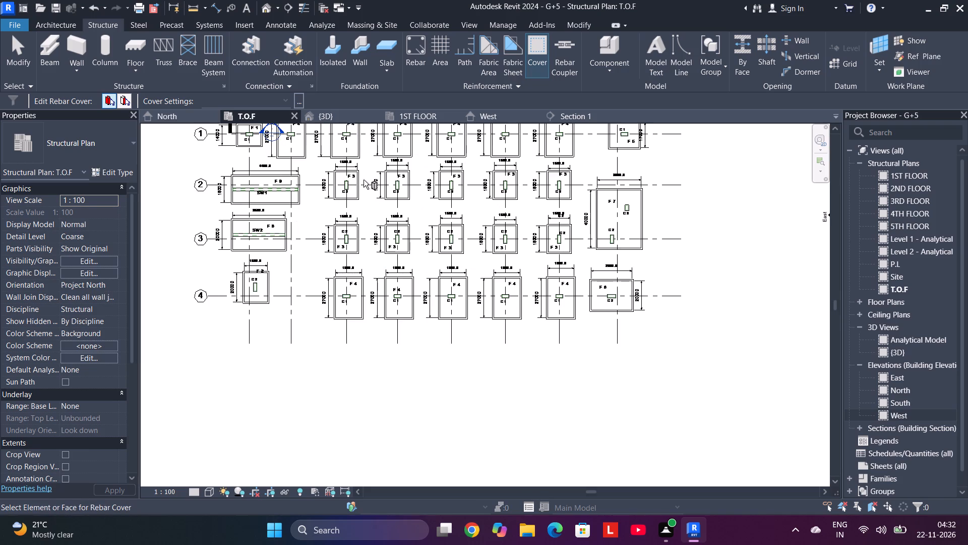
scroll(364, 171, up, 3)
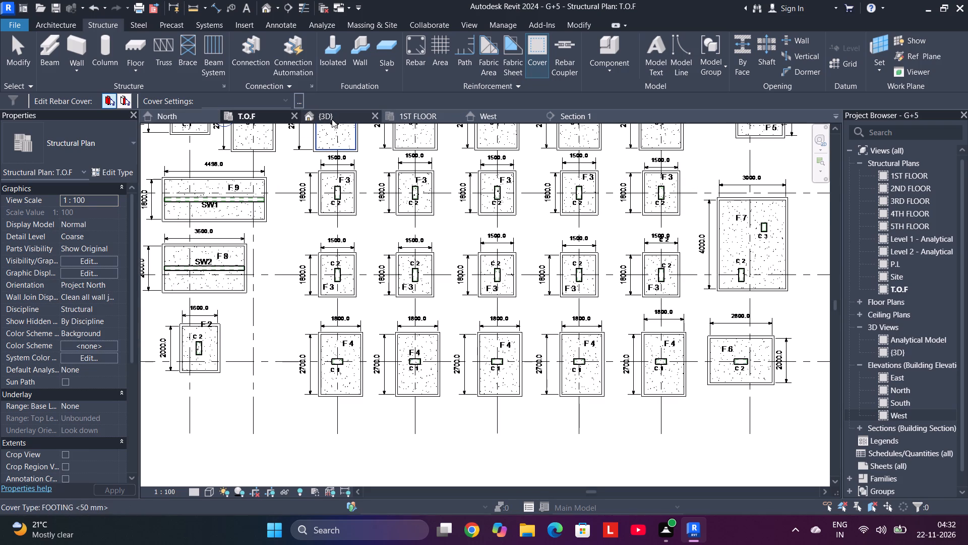
middle_drag(291, 173, 320, 245)
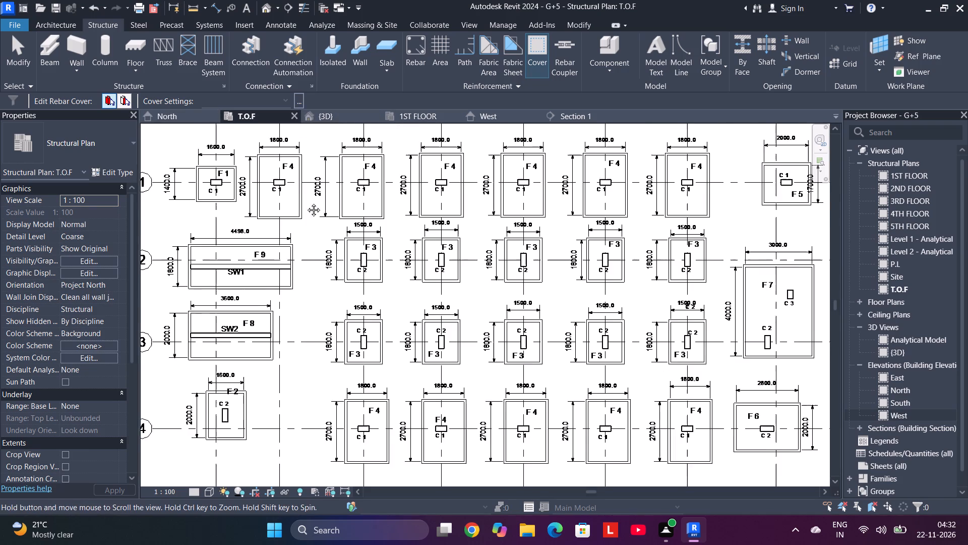
middle_drag(289, 165, 369, 209)
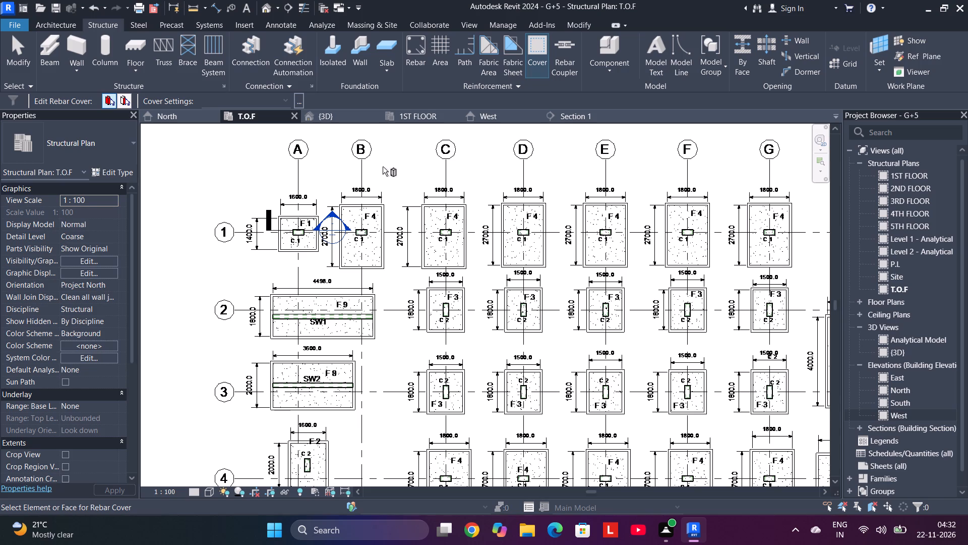
click(538, 117)
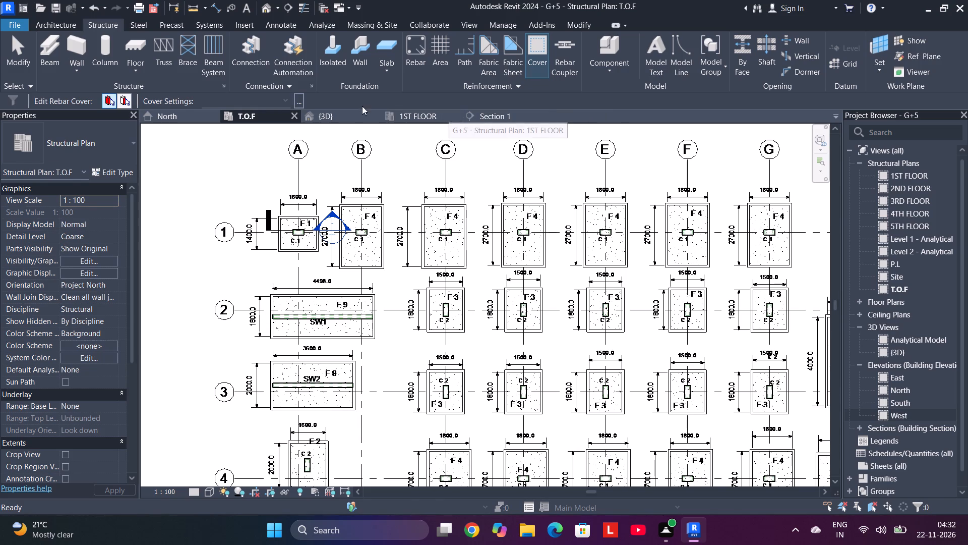
click(457, 116)
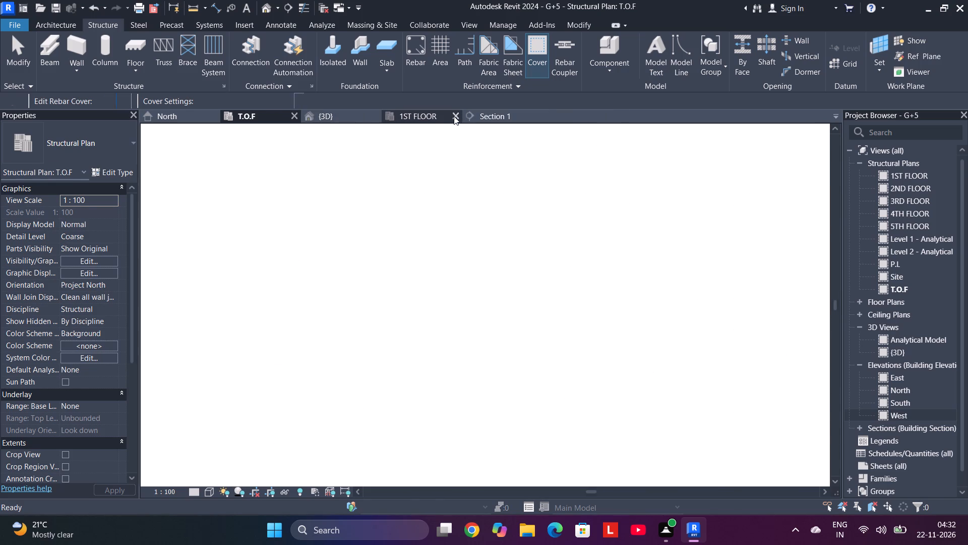
Open Section 1 and examine the rebar cover lines of the footing and column.
click(415, 118)
scroll(323, 231, down, 2)
middle_drag(328, 228, 340, 250)
scroll(345, 233, down, 3)
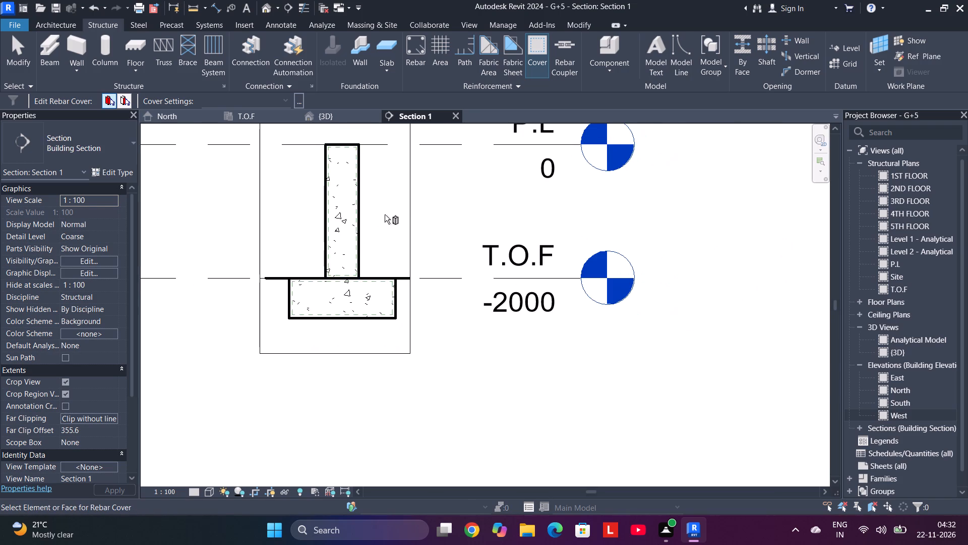
Return to the T.O.F structural plan and end rebar cover editing near footing F1.
click(266, 120)
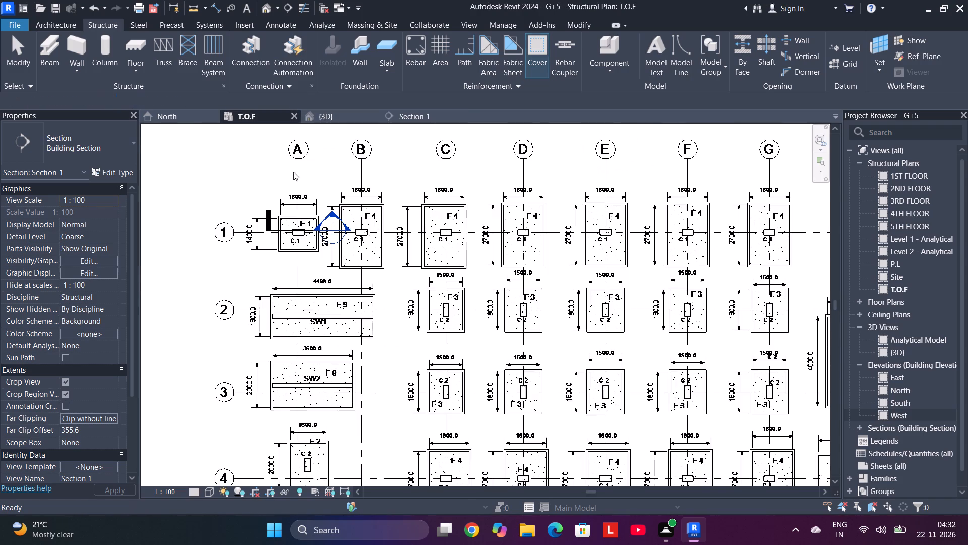
scroll(401, 267, down, 4)
middle_drag(434, 276, 351, 248)
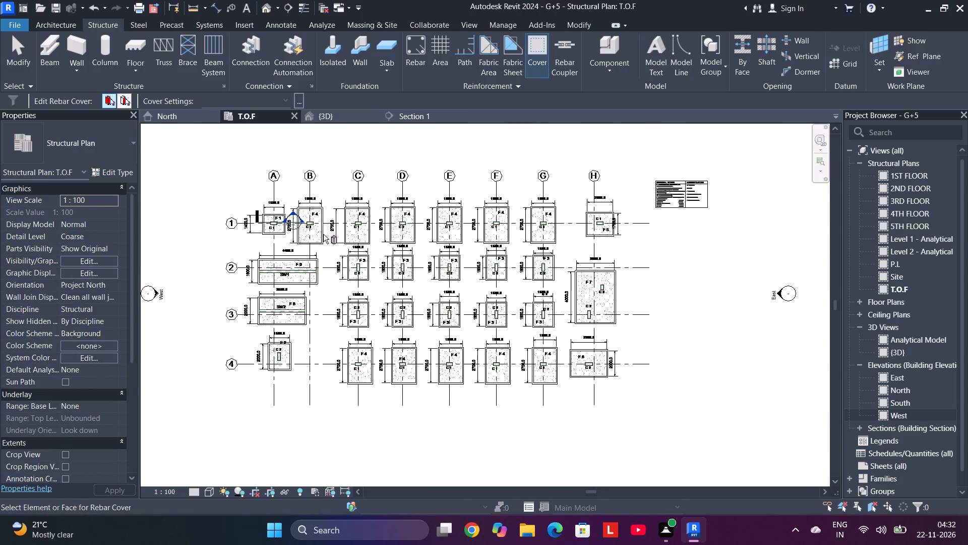
scroll(272, 219, up, 4)
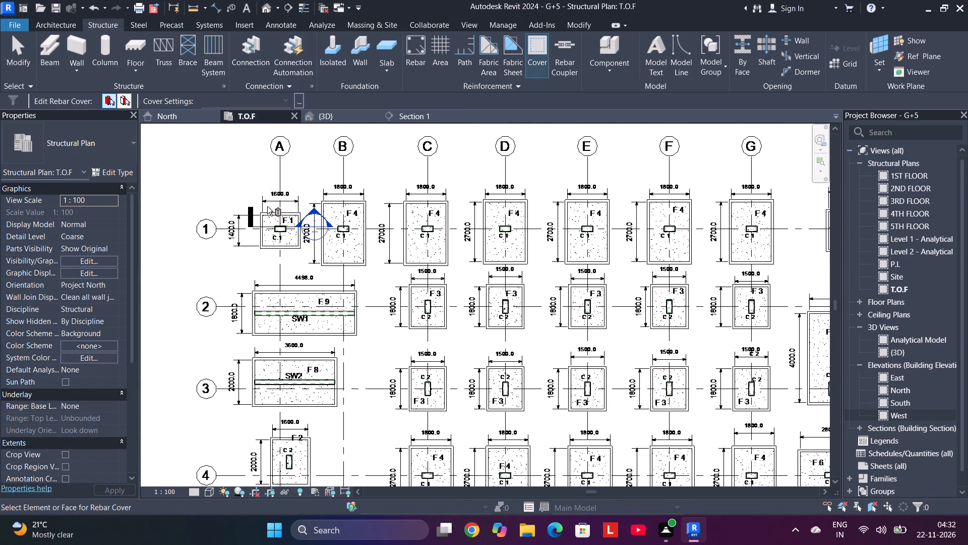
key(Escape)
scroll(256, 222, up, 4)
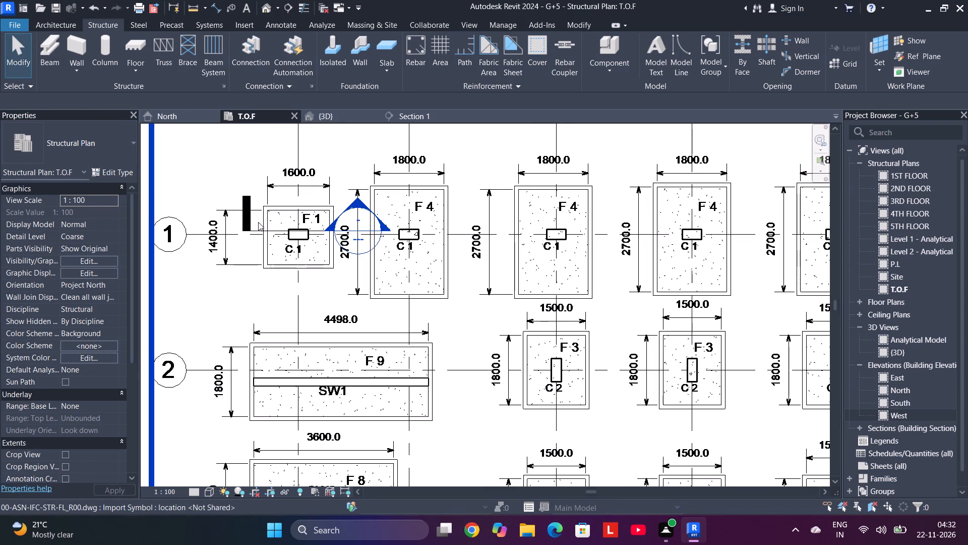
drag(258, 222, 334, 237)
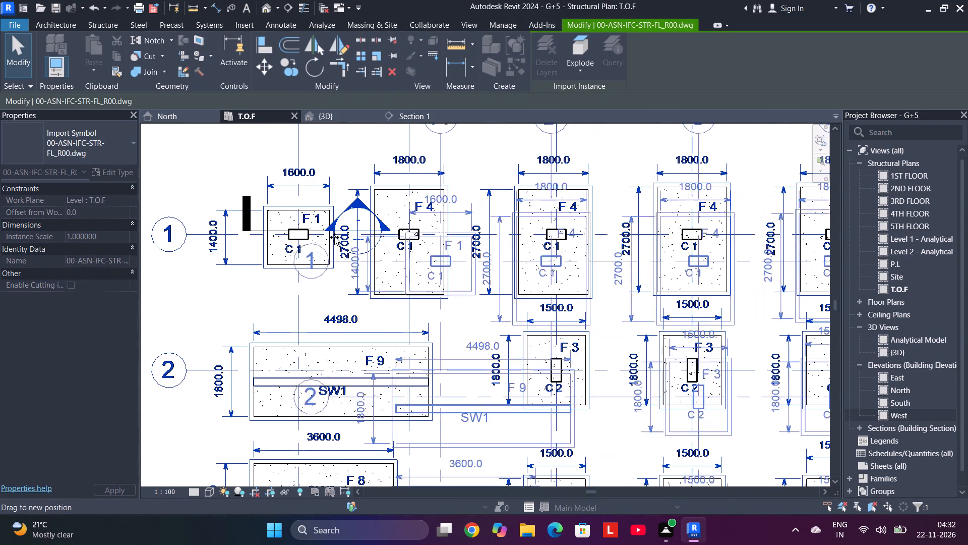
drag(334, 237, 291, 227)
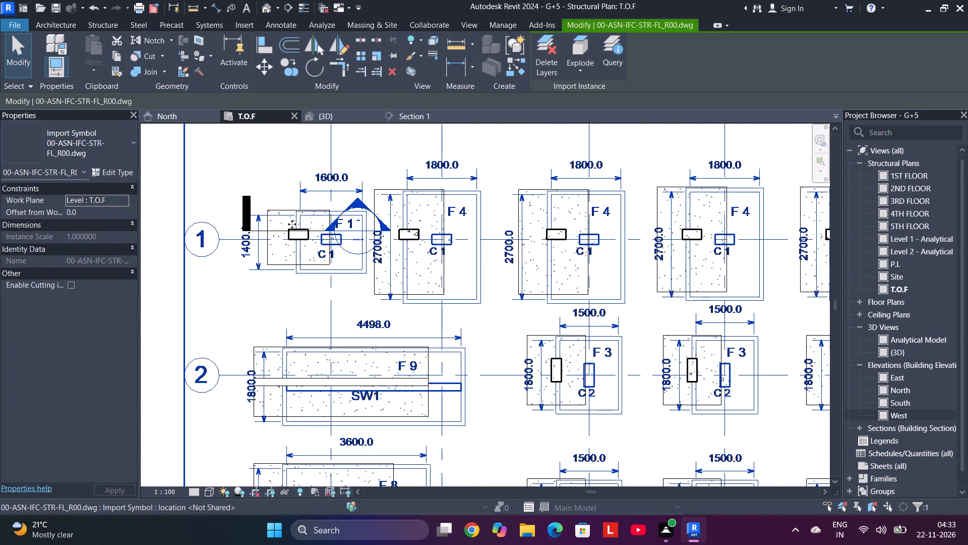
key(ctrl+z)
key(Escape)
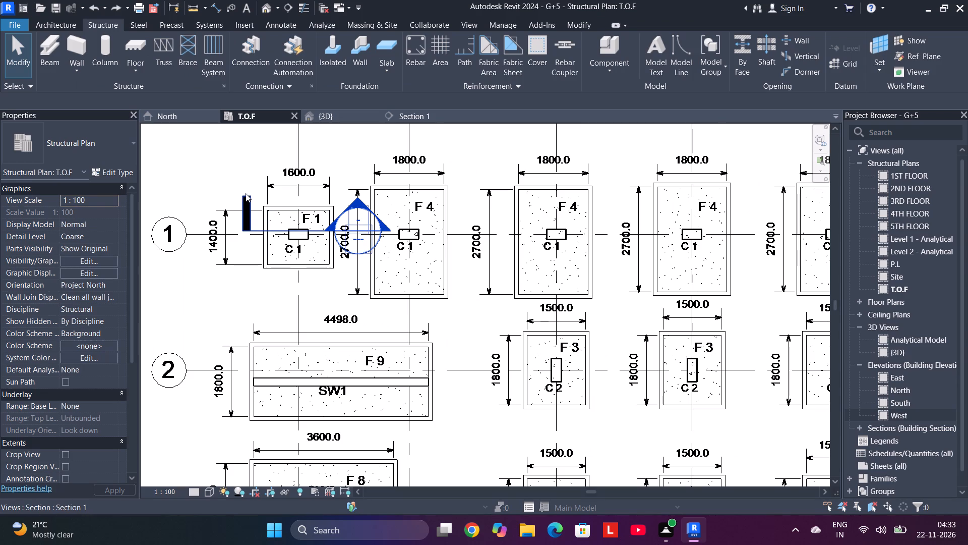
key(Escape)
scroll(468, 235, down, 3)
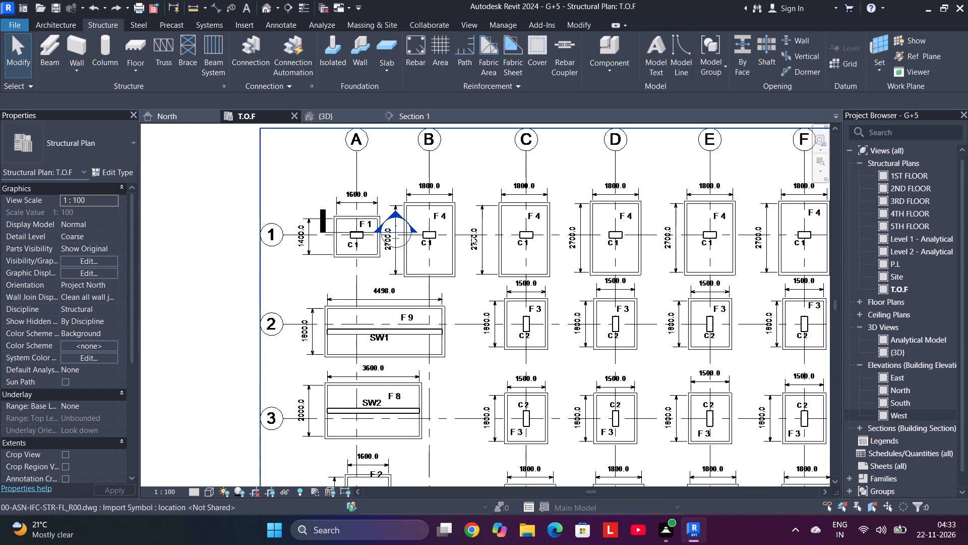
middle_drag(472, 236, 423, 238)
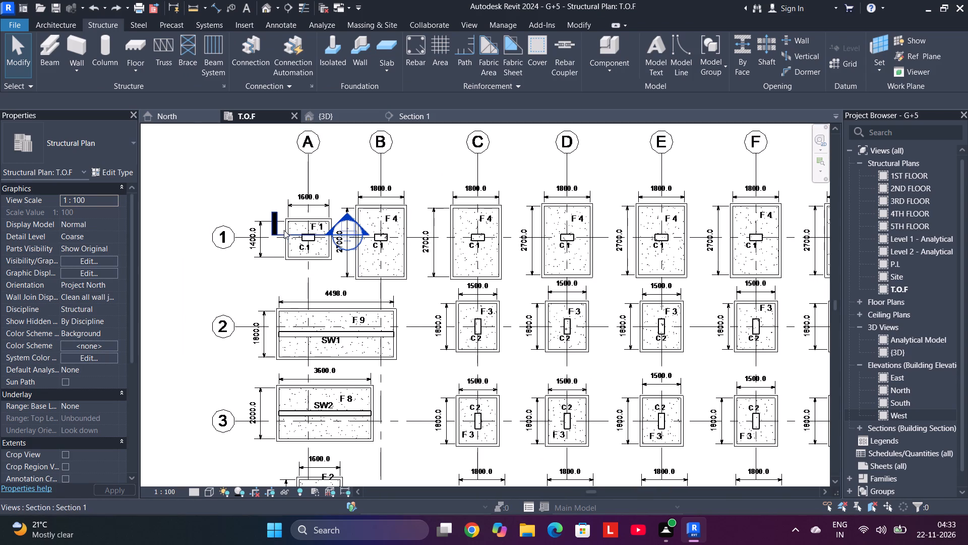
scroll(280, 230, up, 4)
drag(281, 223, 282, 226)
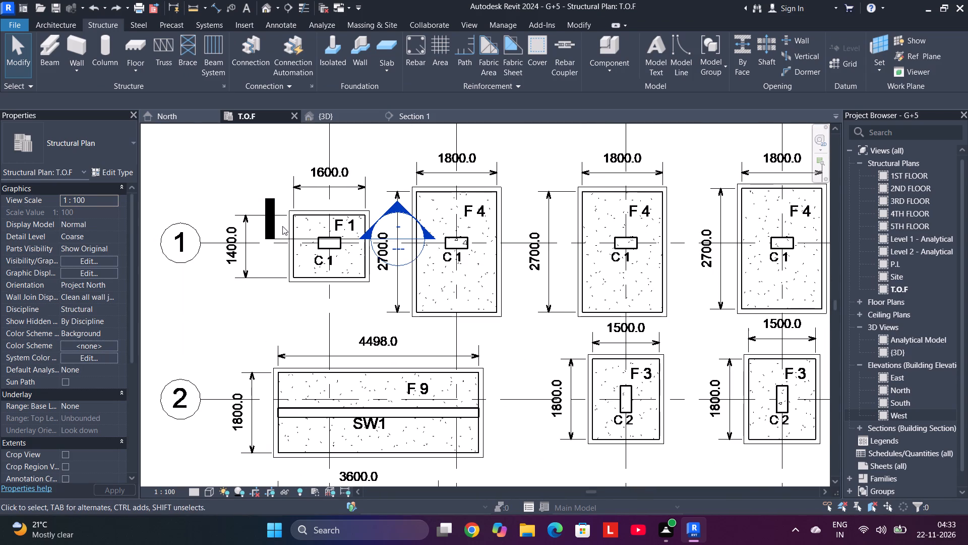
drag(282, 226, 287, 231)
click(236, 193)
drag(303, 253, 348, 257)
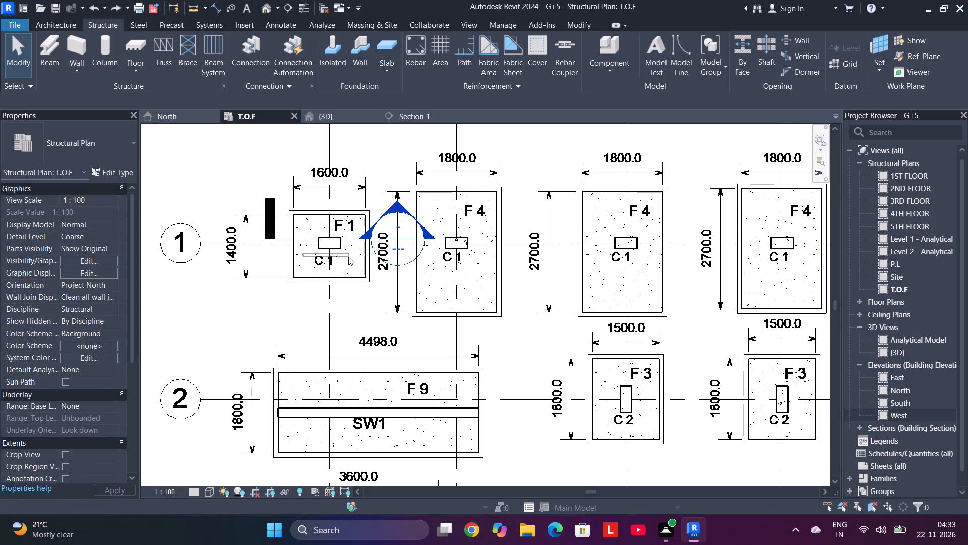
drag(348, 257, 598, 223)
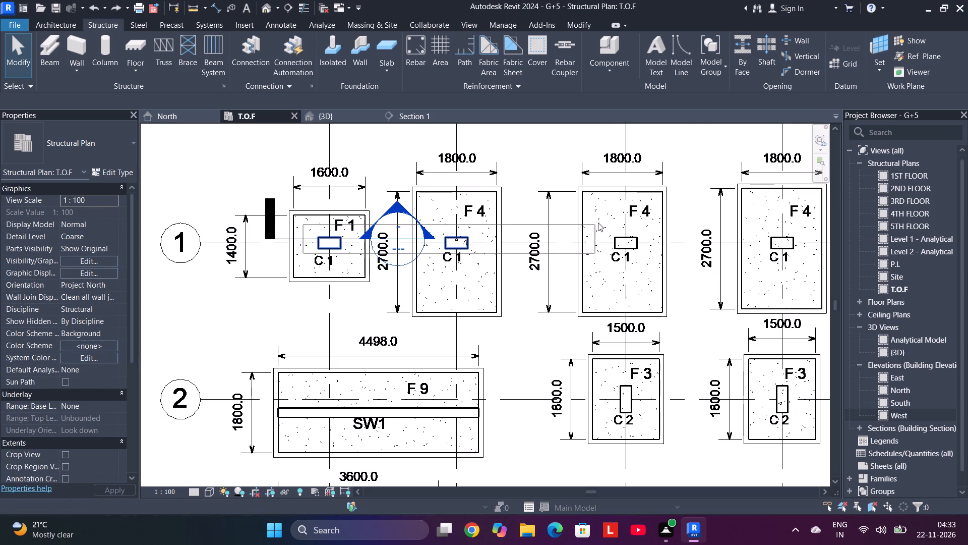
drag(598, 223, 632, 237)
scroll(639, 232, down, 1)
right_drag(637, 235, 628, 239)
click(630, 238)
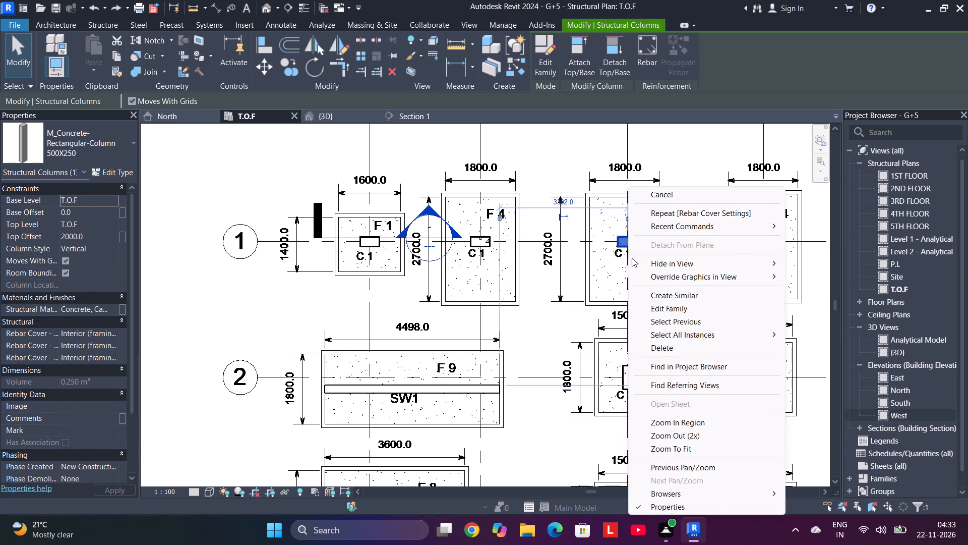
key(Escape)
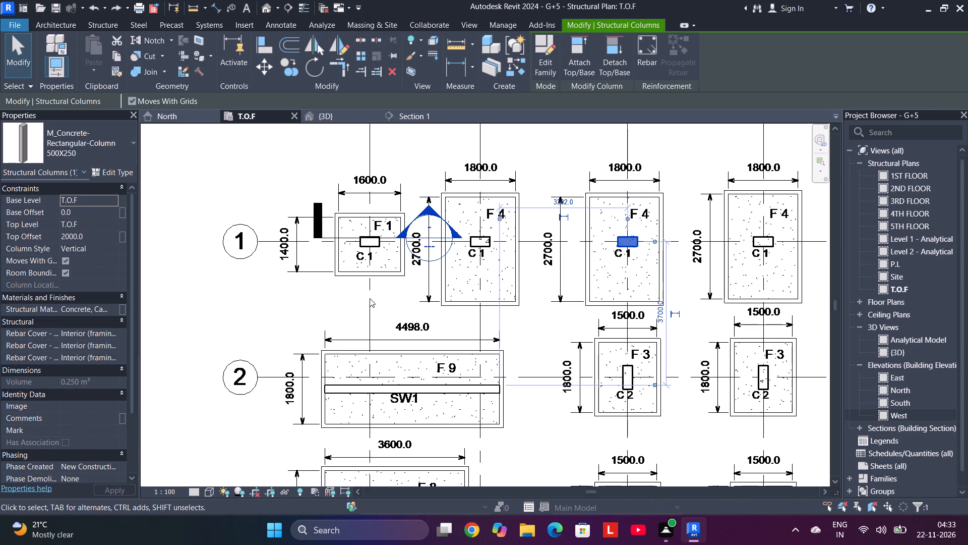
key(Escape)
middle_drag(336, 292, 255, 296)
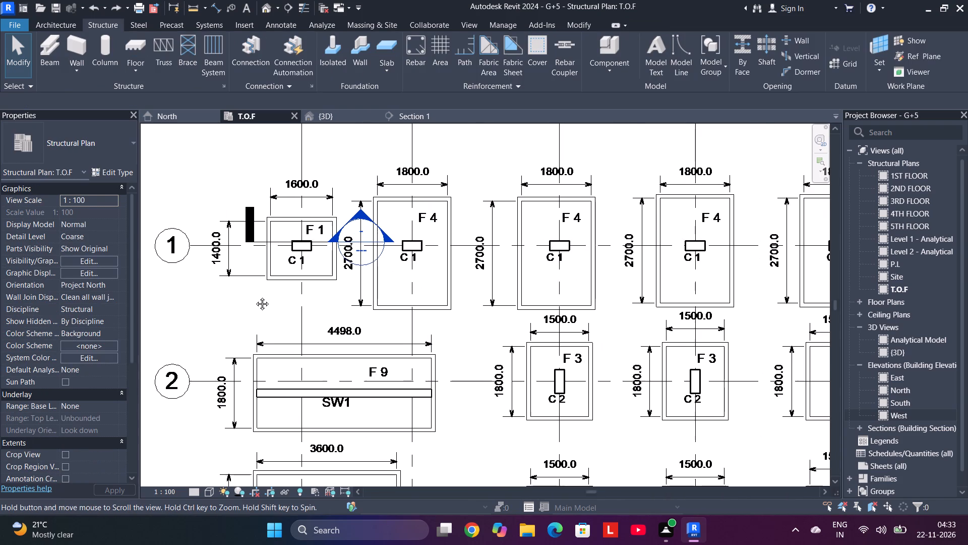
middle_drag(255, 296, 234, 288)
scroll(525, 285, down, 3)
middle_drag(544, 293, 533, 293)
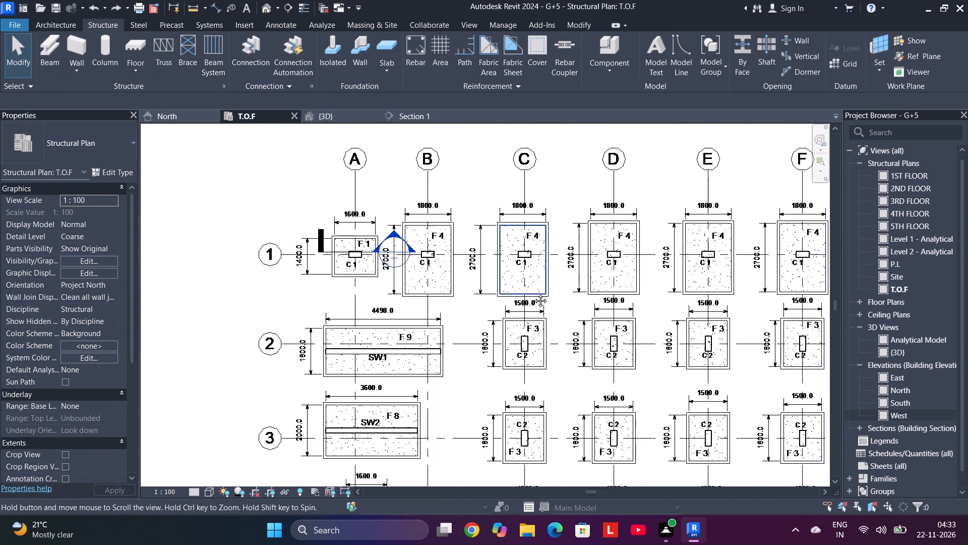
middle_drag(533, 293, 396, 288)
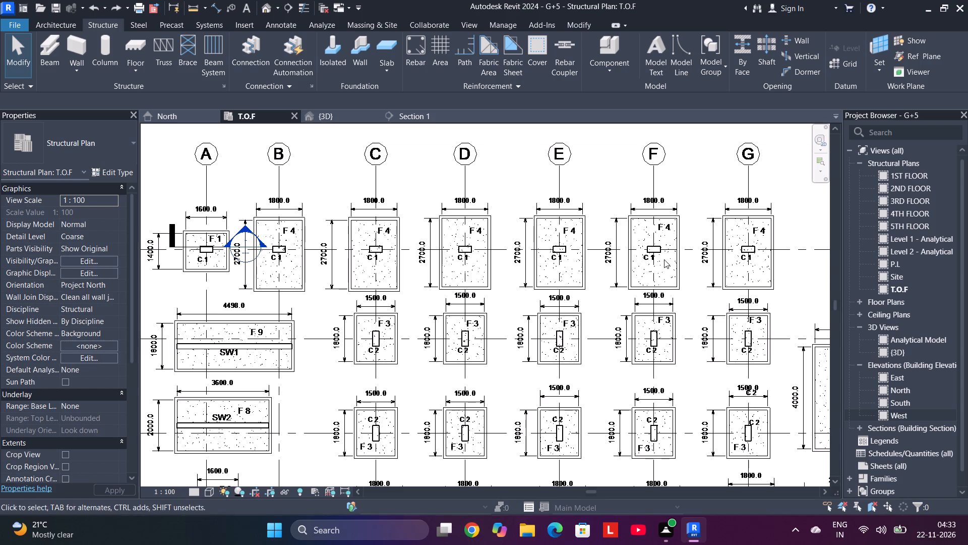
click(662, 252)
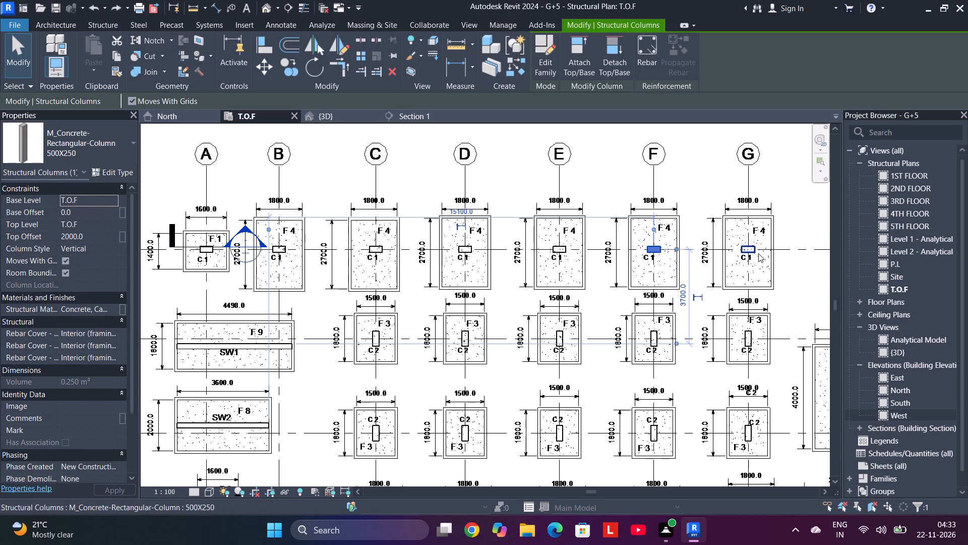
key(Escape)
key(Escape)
Move the Section 1 line clear of footing F1, to just below the grid A and B bubbles.
click(175, 237)
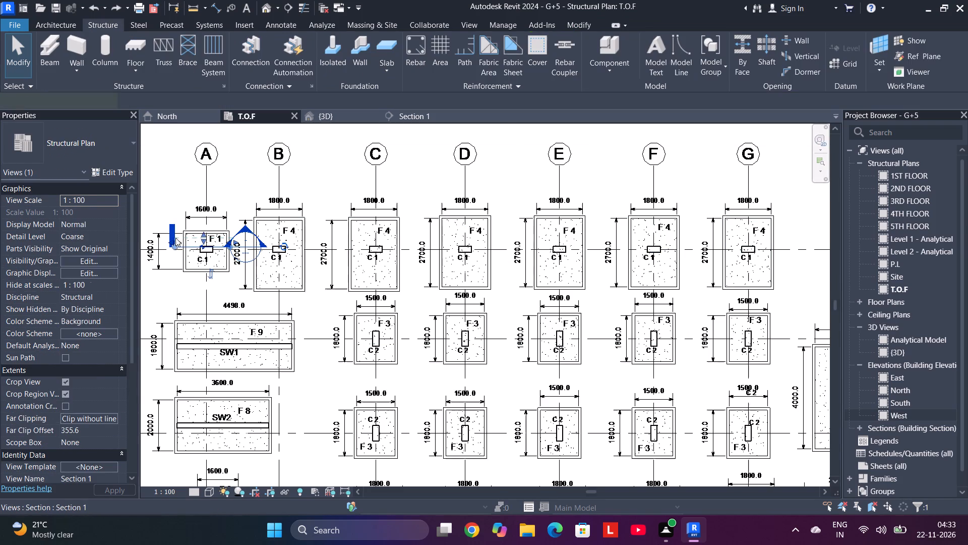
drag(171, 233, 180, 191)
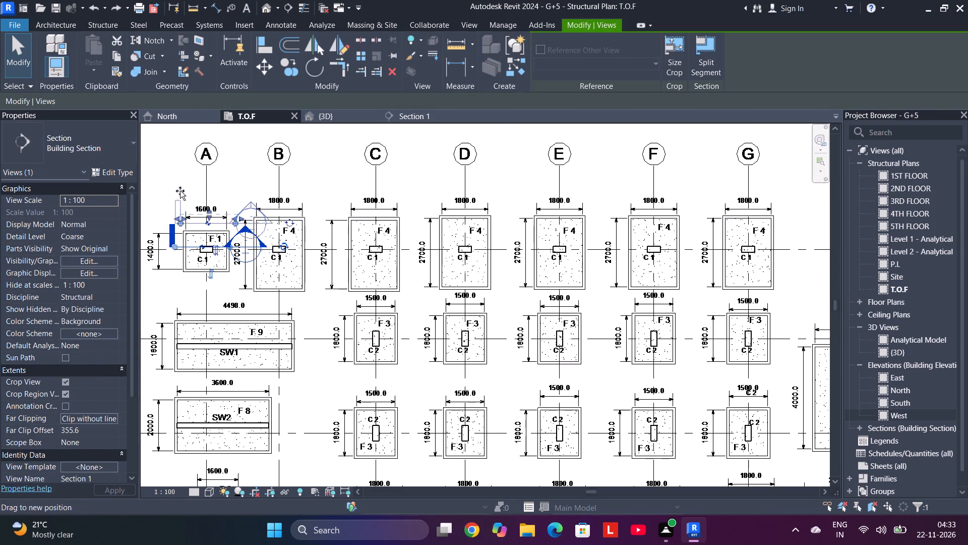
drag(180, 191, 173, 166)
key(Escape)
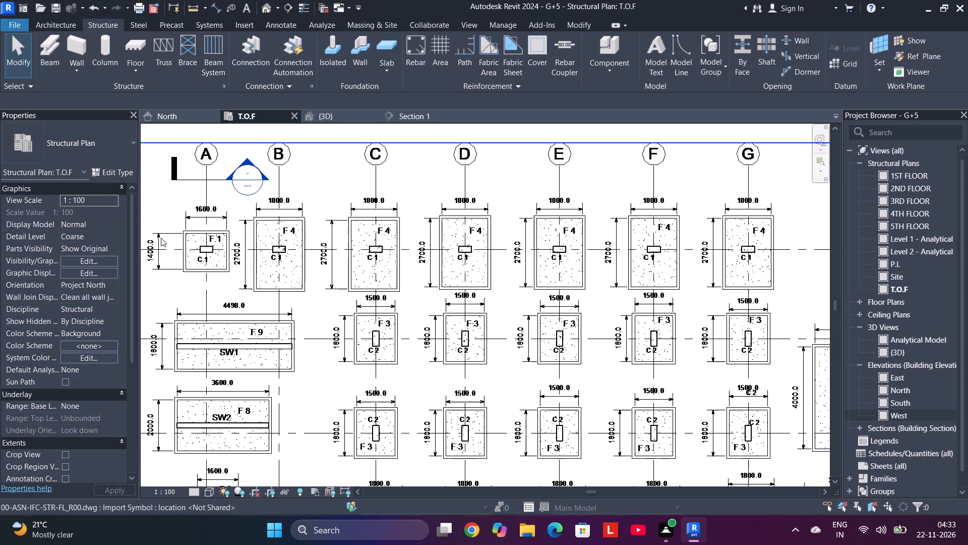
drag(162, 238, 166, 240)
key(Escape)
key(Escape)
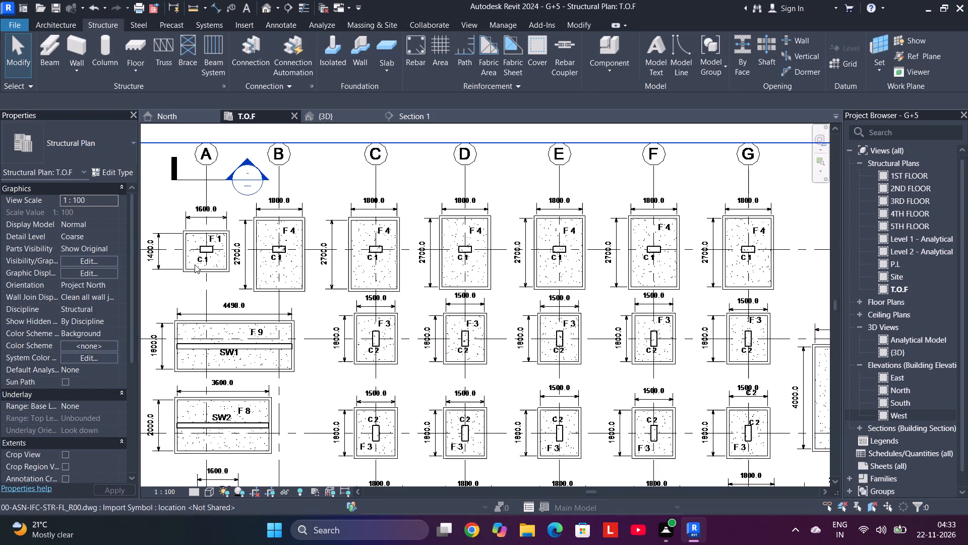
Assign the COLUMN <40 mm> rebar cover to the row of C1 columns on grid 1, from grid A to G.
drag(164, 259, 788, 268)
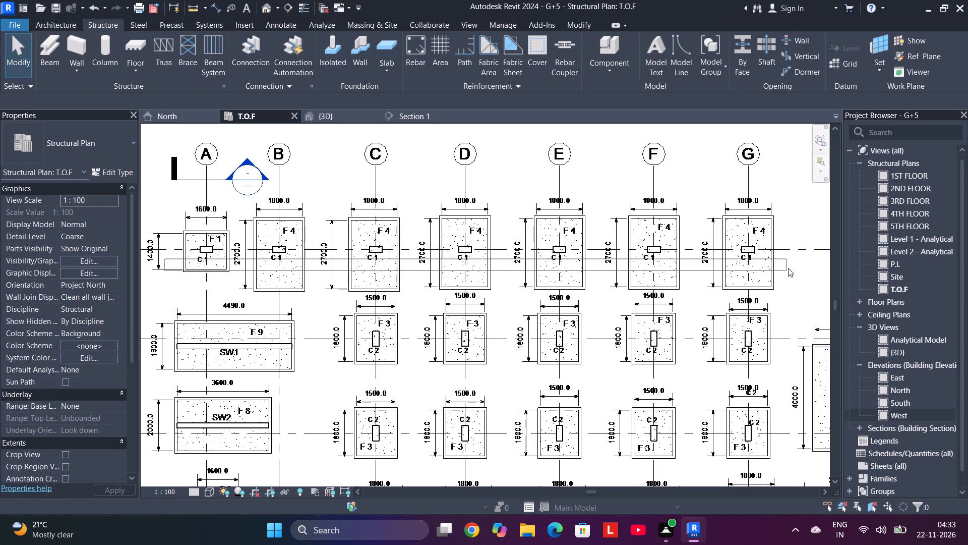
drag(788, 268, 797, 240)
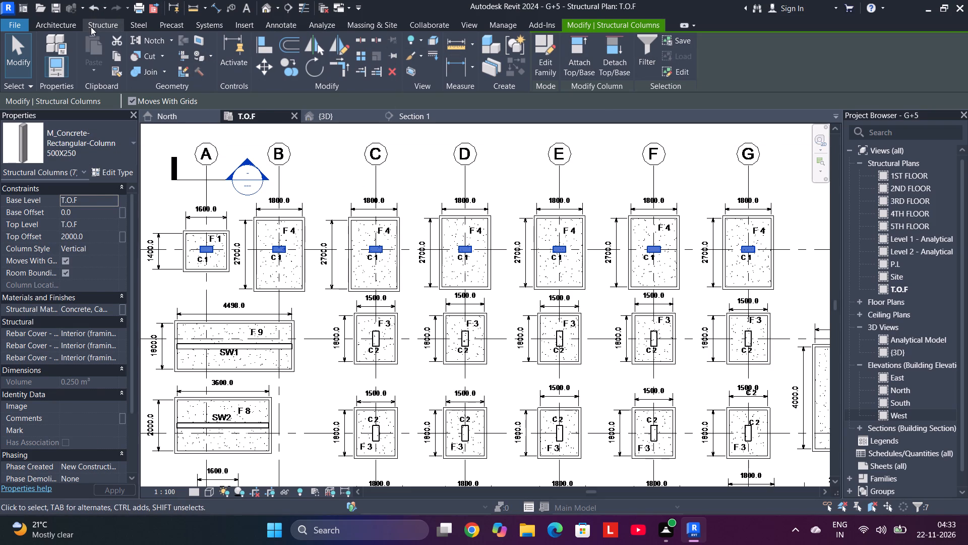
click(110, 24)
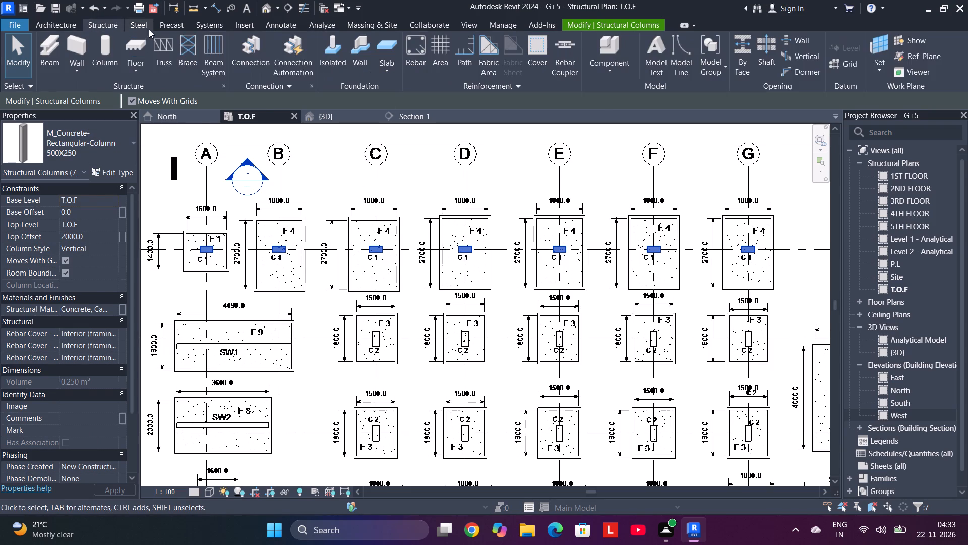
click(540, 47)
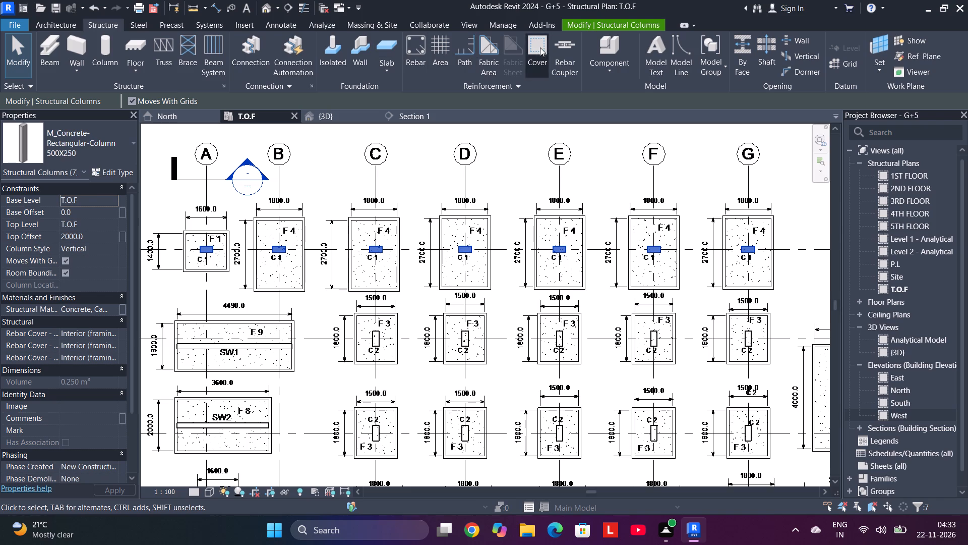
drag(167, 257, 338, 248)
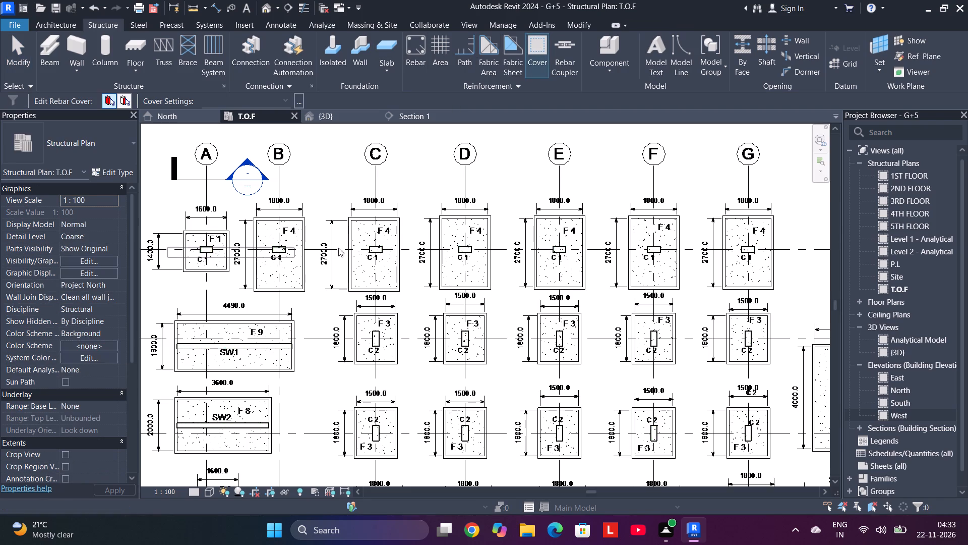
drag(338, 248, 787, 238)
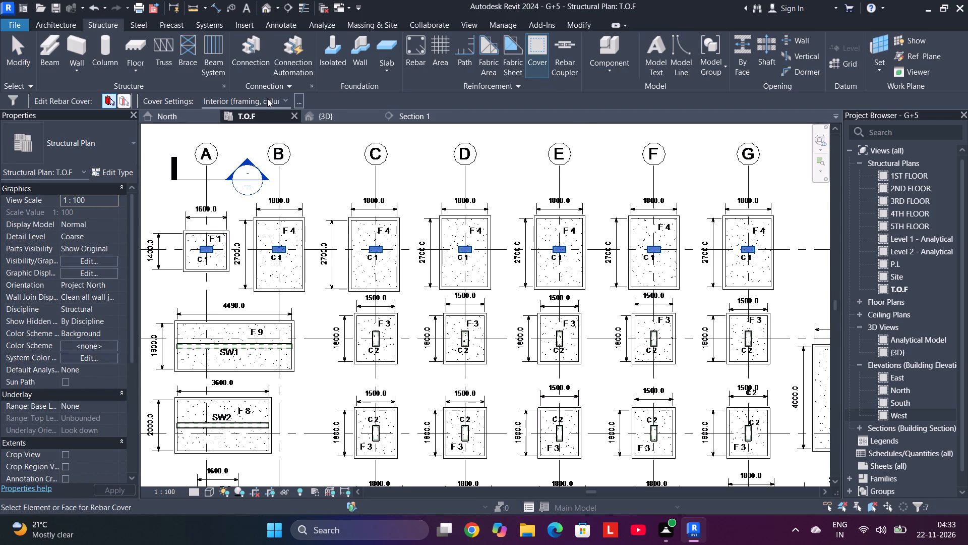
click(267, 98)
click(268, 121)
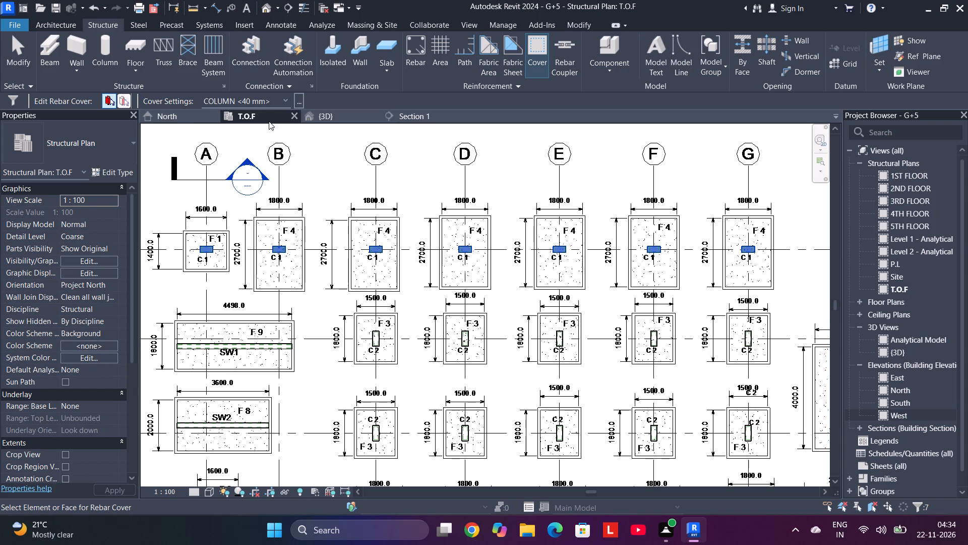
Assign the COLUMN <40 mm> rebar cover to the C2 columns on grid 2, from grid C to G.
middle_drag(328, 315, 326, 192)
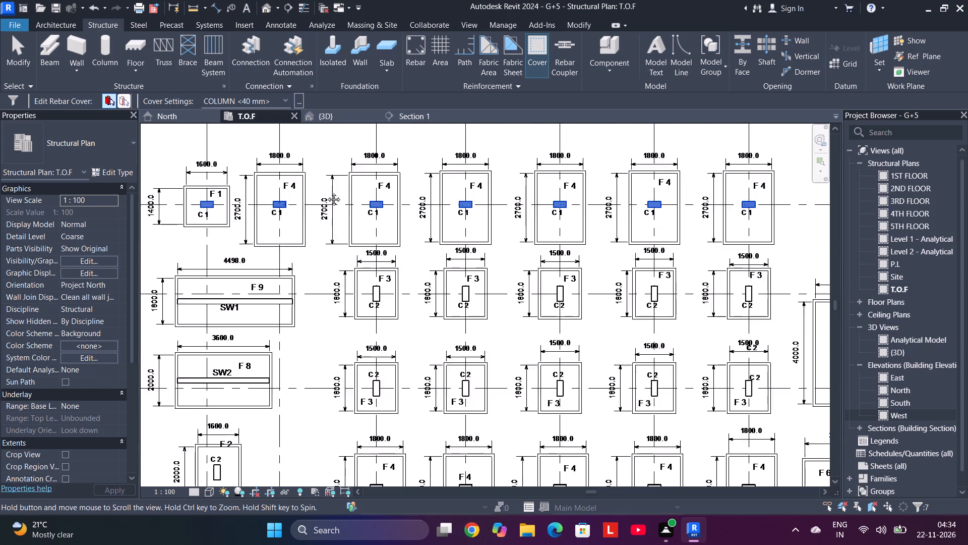
middle_drag(326, 192, 326, 177)
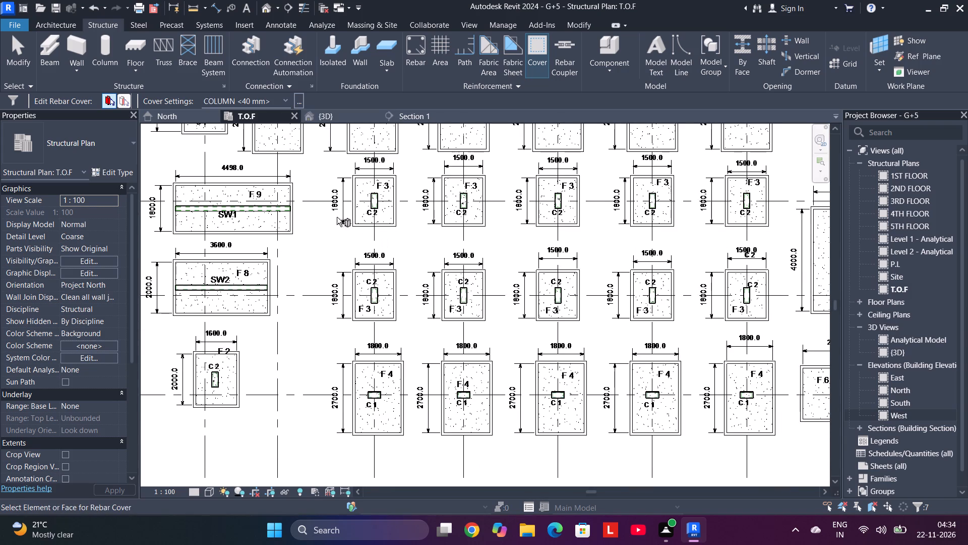
drag(322, 213, 791, 191)
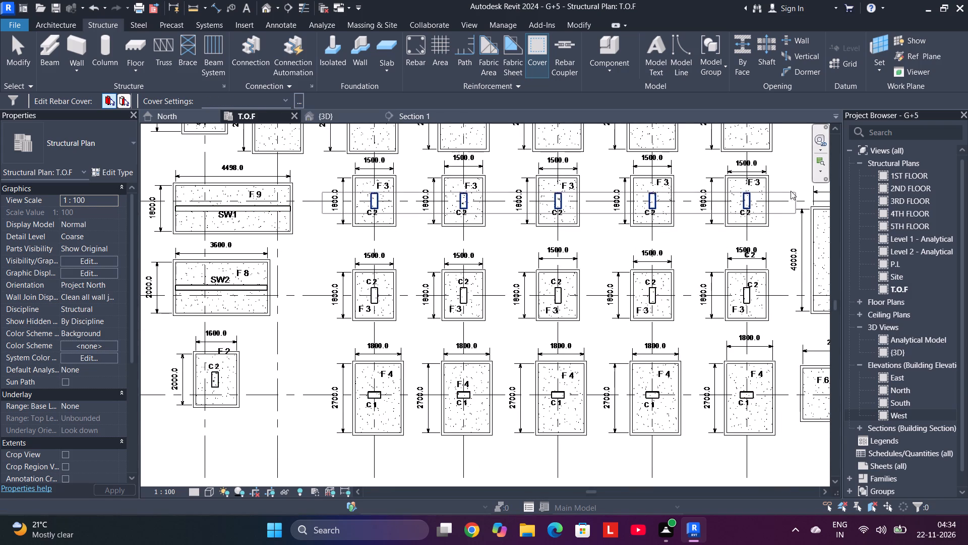
drag(791, 191, 777, 188)
click(224, 101)
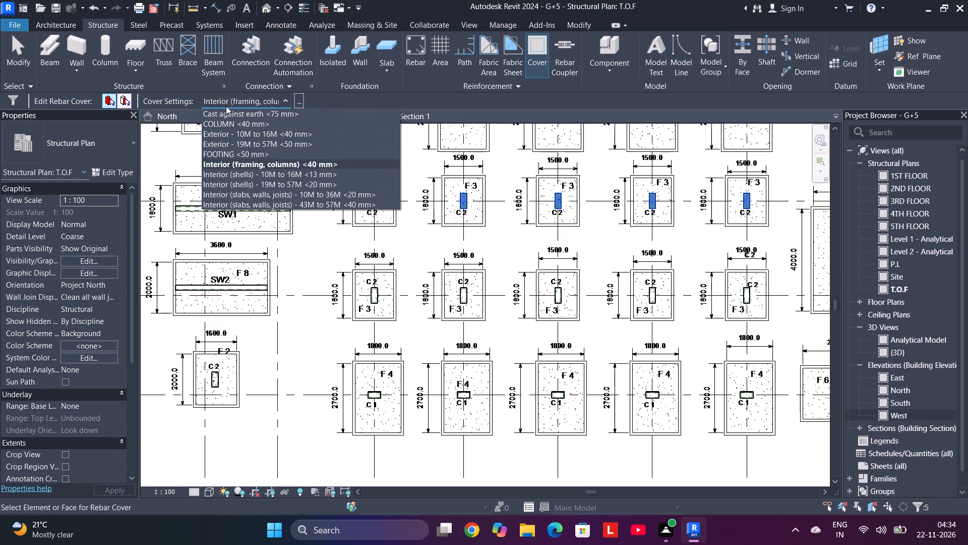
click(245, 126)
Assign the COLUMN <40 mm> rebar cover to the C2 and C3 columns on footing F7.
middle_drag(496, 224, 259, 226)
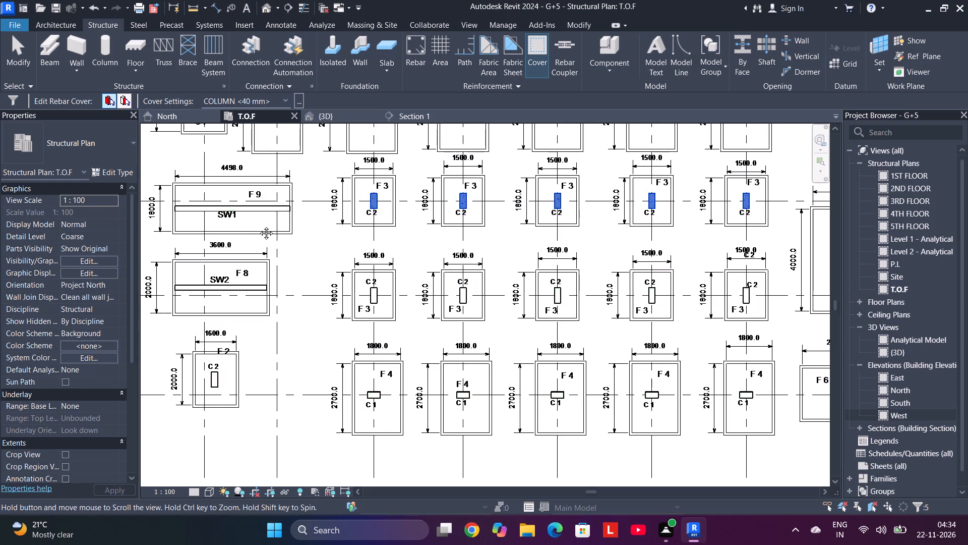
middle_drag(259, 226, 258, 226)
middle_drag(689, 168, 655, 226)
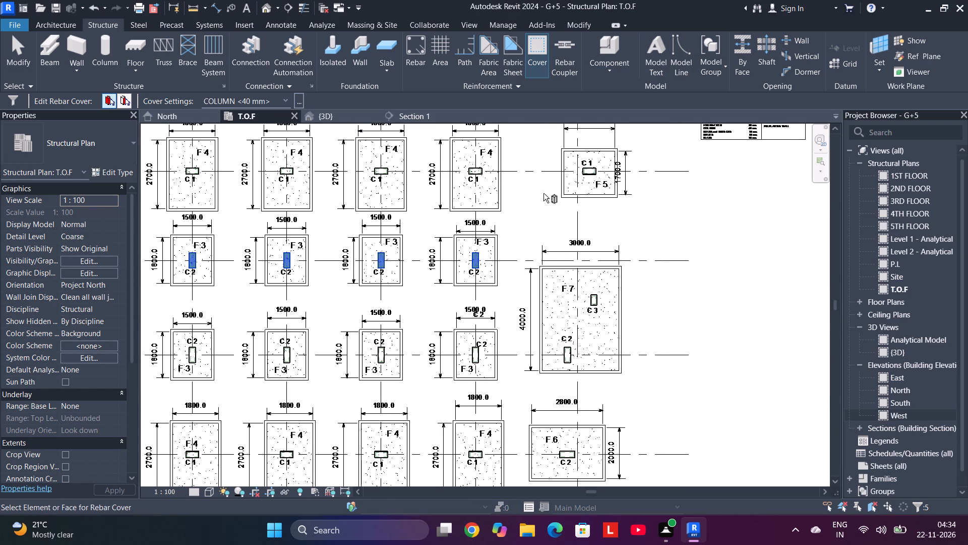
click(537, 188)
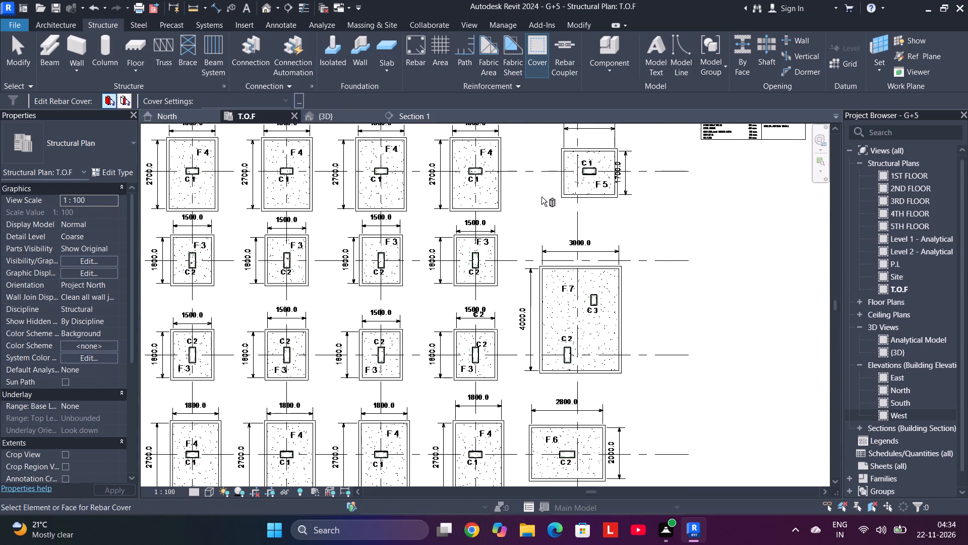
scroll(538, 208, down, 1)
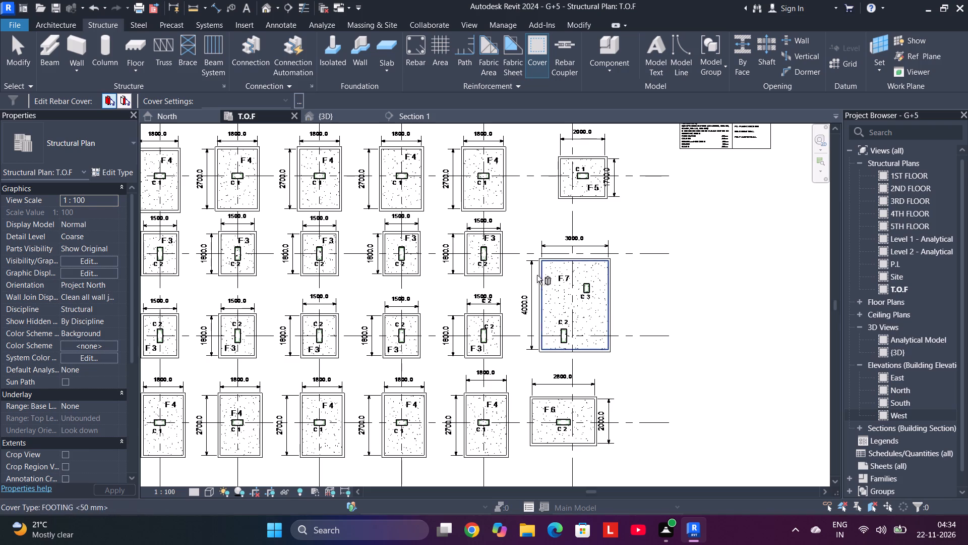
drag(513, 271, 629, 349)
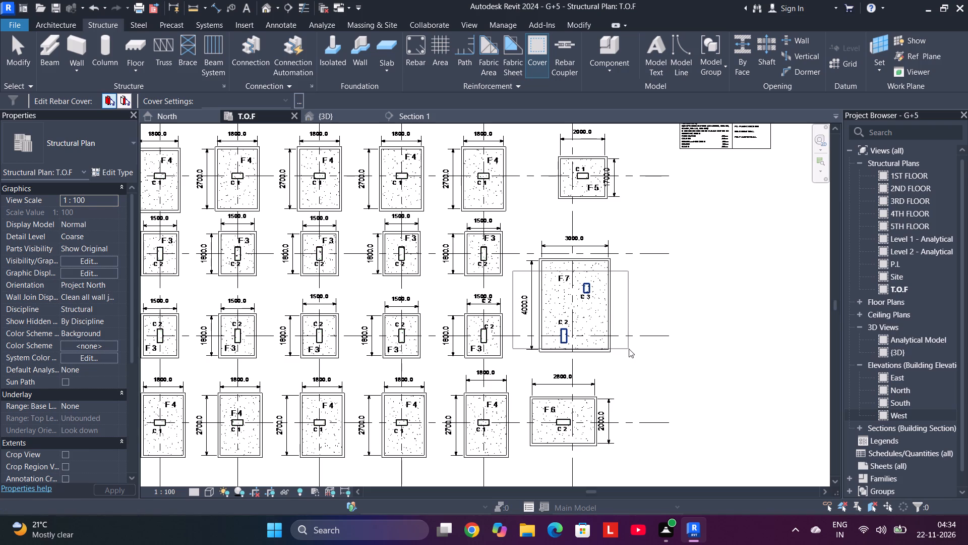
drag(629, 349, 630, 347)
click(273, 99)
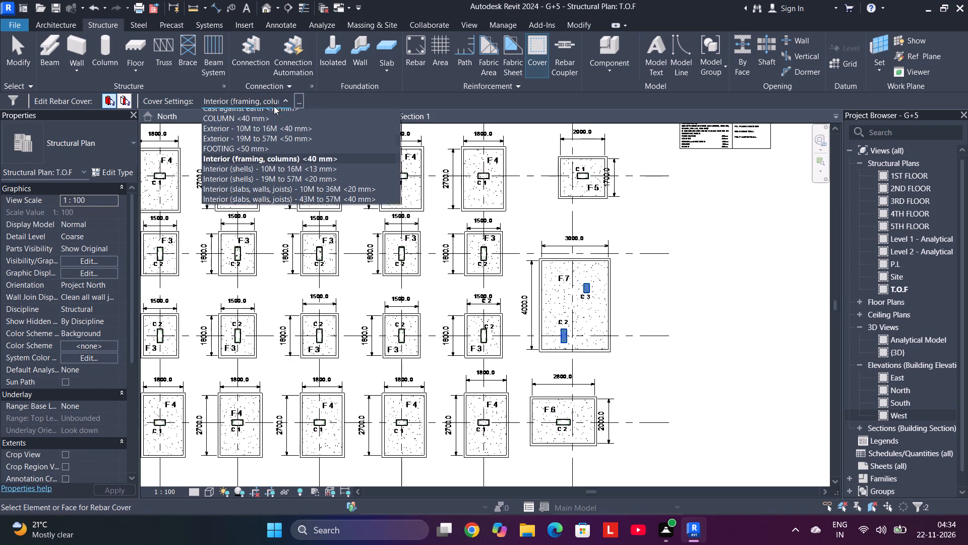
click(277, 155)
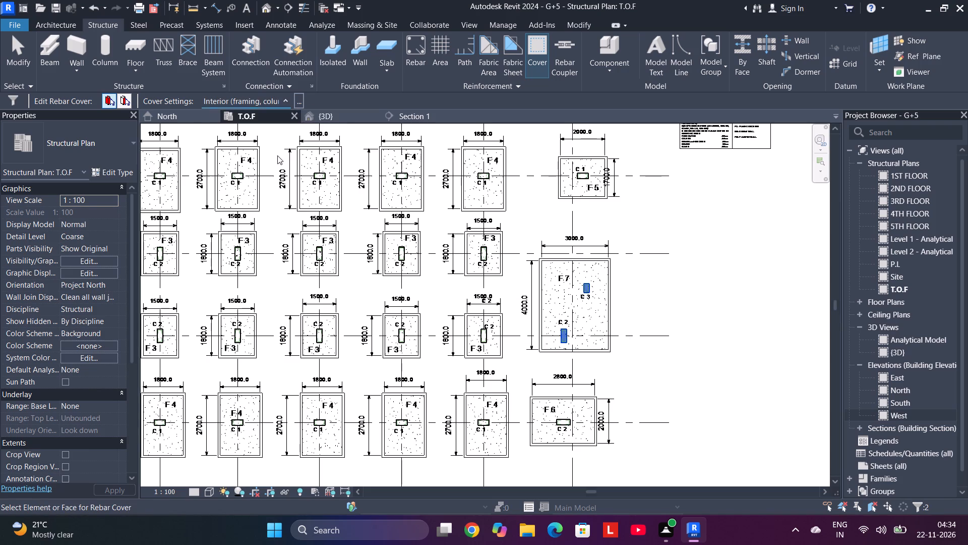
click(274, 101)
click(265, 125)
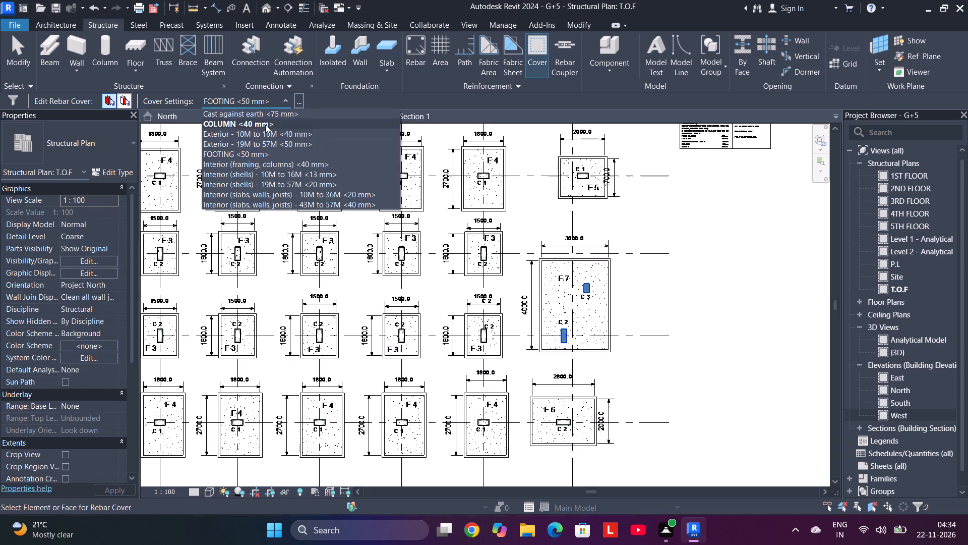
Assign the COLUMN <40 mm> rebar cover to the C1 column on footing F5.
click(532, 228)
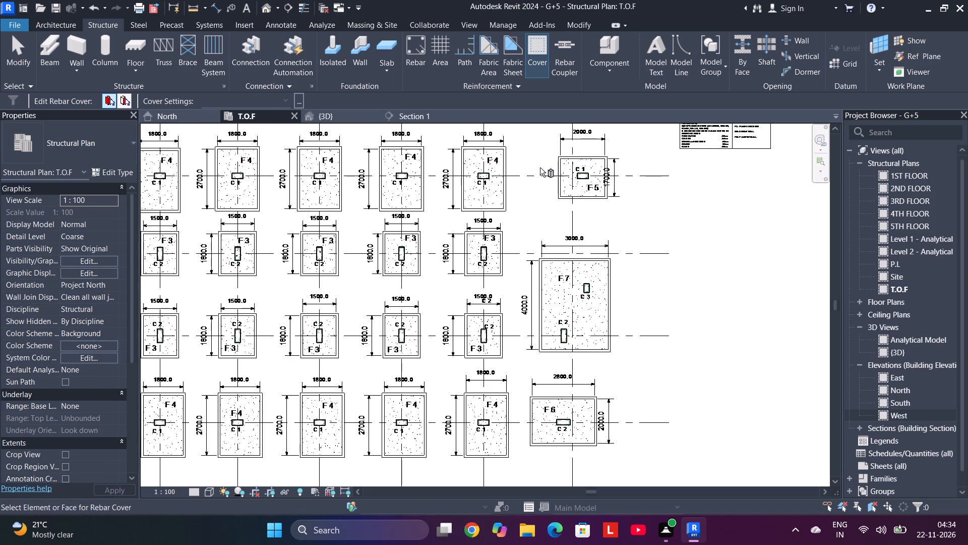
drag(530, 160, 622, 187)
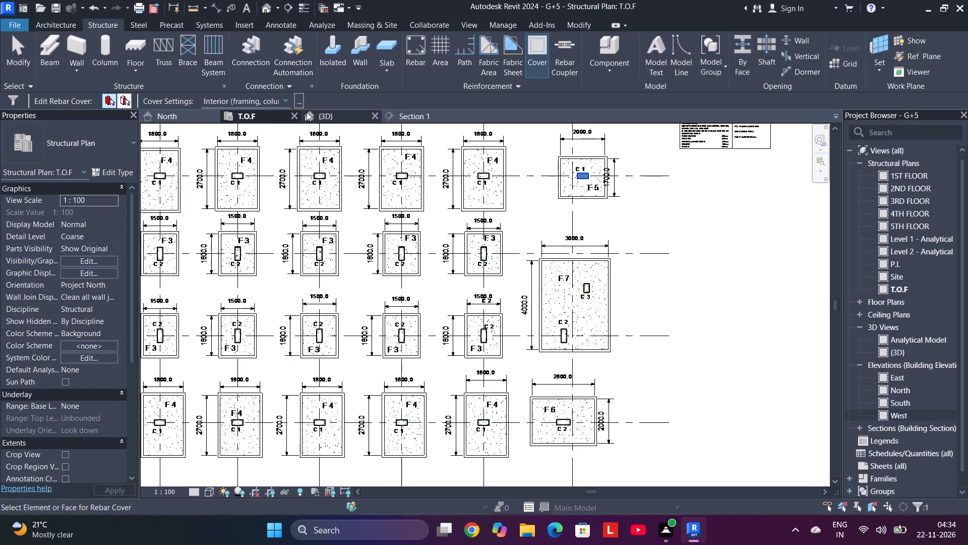
click(255, 99)
click(259, 125)
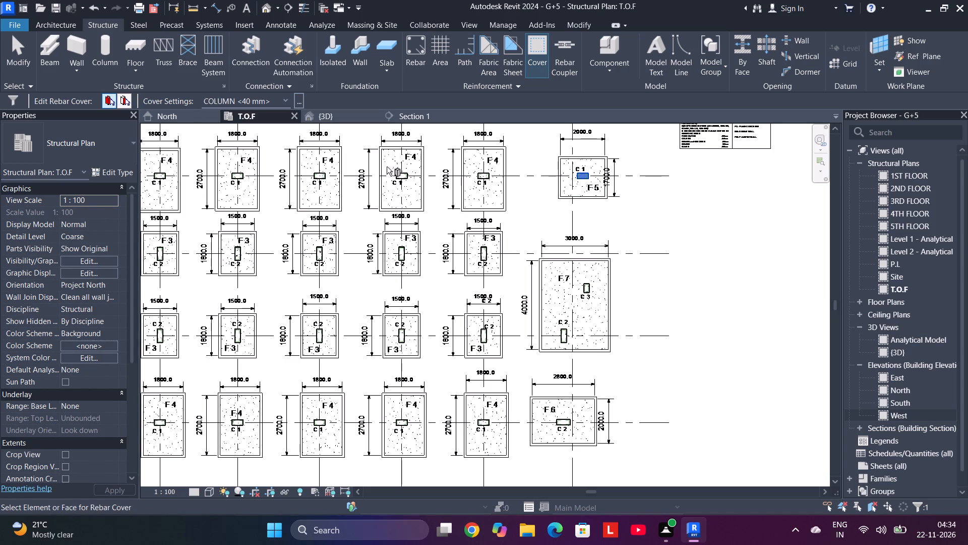
click(540, 206)
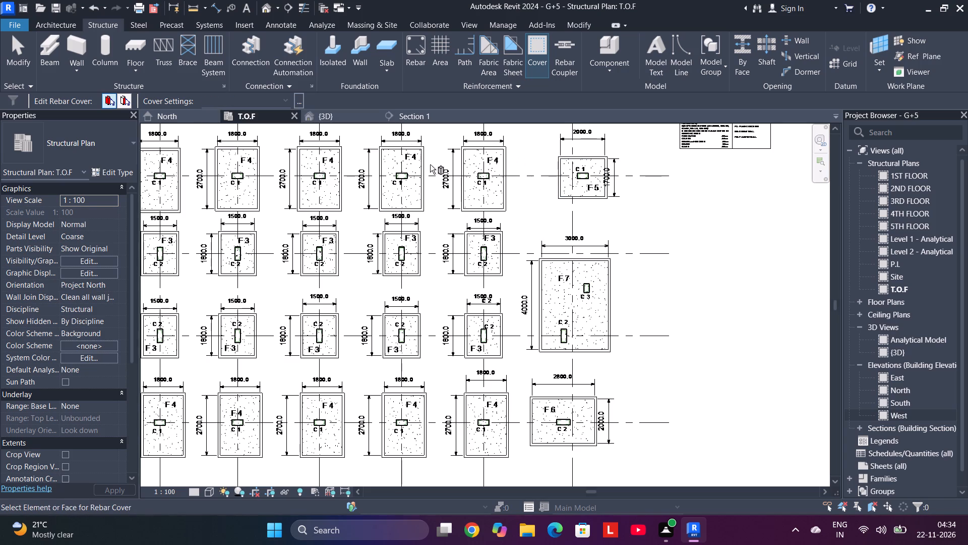
Assign the COLUMN <40 mm> rebar cover to the row of C2 columns on the F3 footings along grid 3.
drag(444, 159, 520, 190)
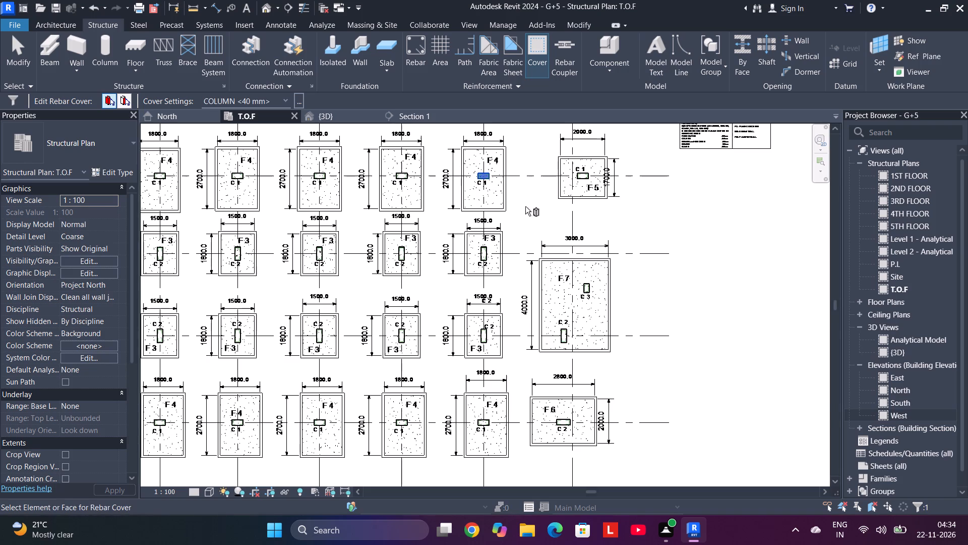
middle_drag(518, 226, 646, 177)
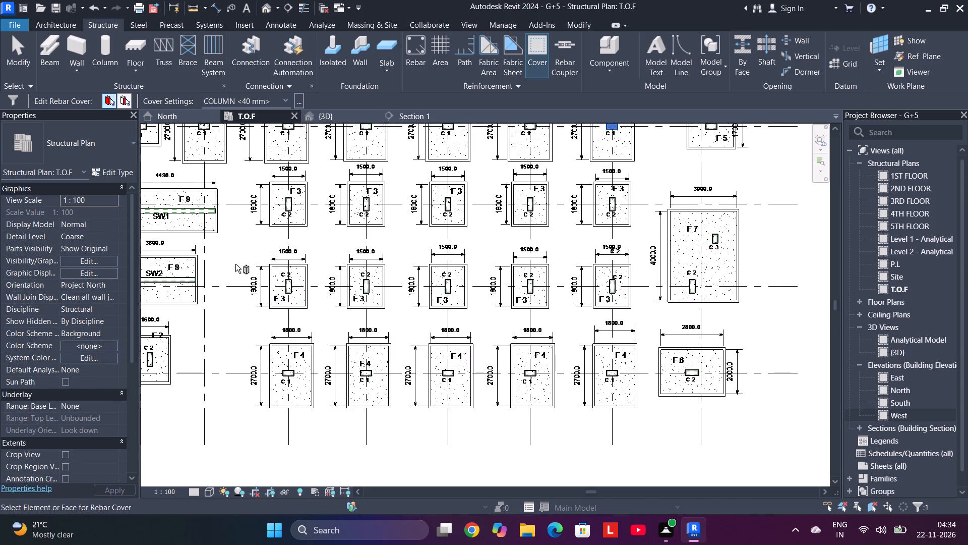
drag(235, 268, 648, 299)
click(278, 105)
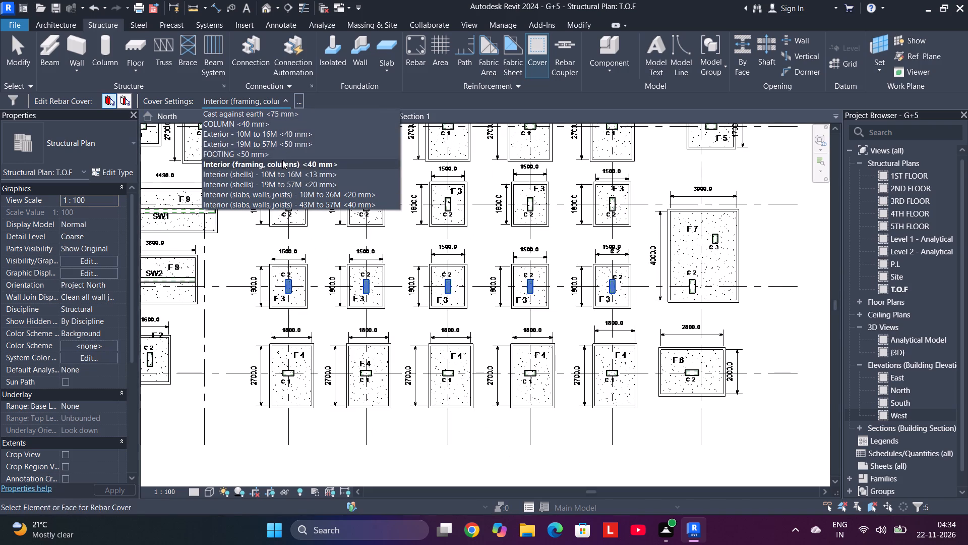
click(281, 122)
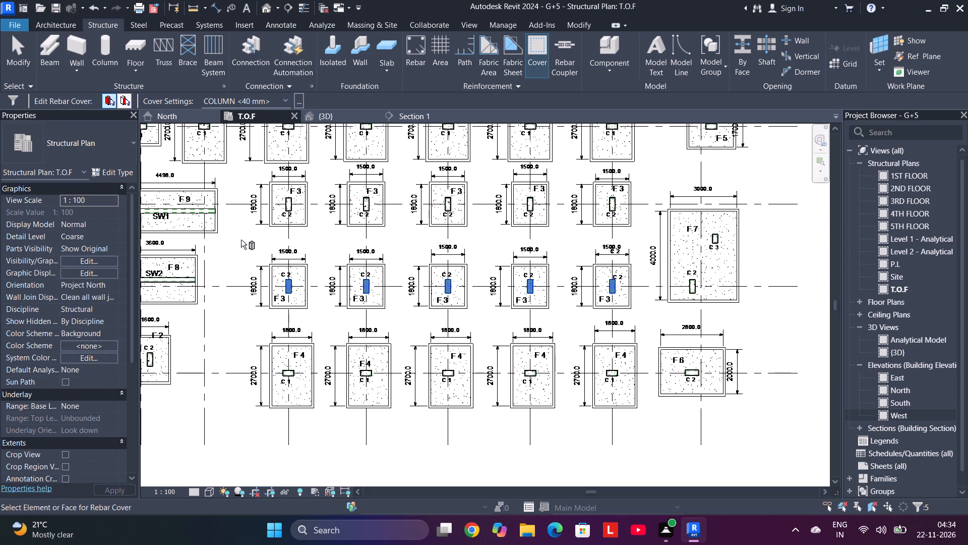
click(240, 241)
Assign the COLUMN <40 mm> rebar cover to the C2 column on footing F2.
middle_drag(212, 259, 259, 242)
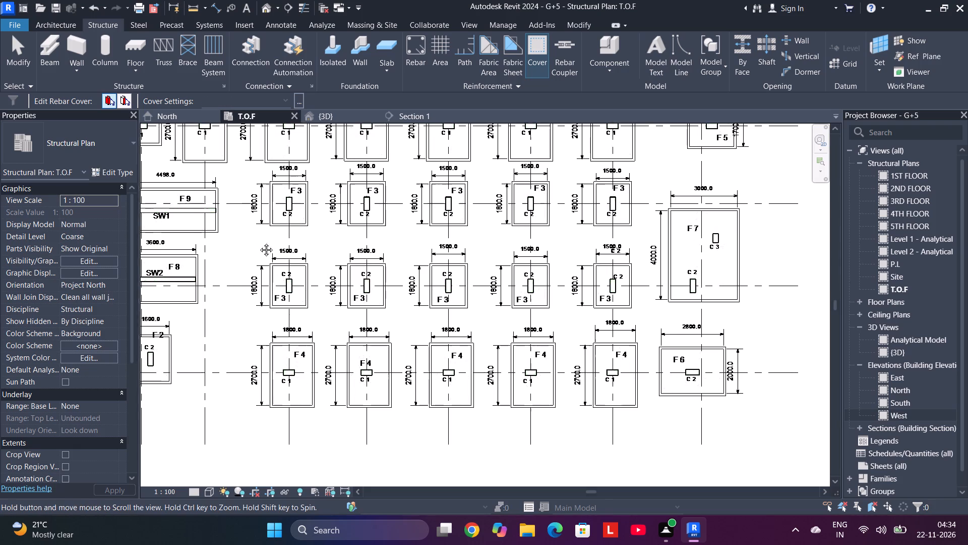
middle_drag(259, 242, 319, 151)
drag(190, 233, 285, 258)
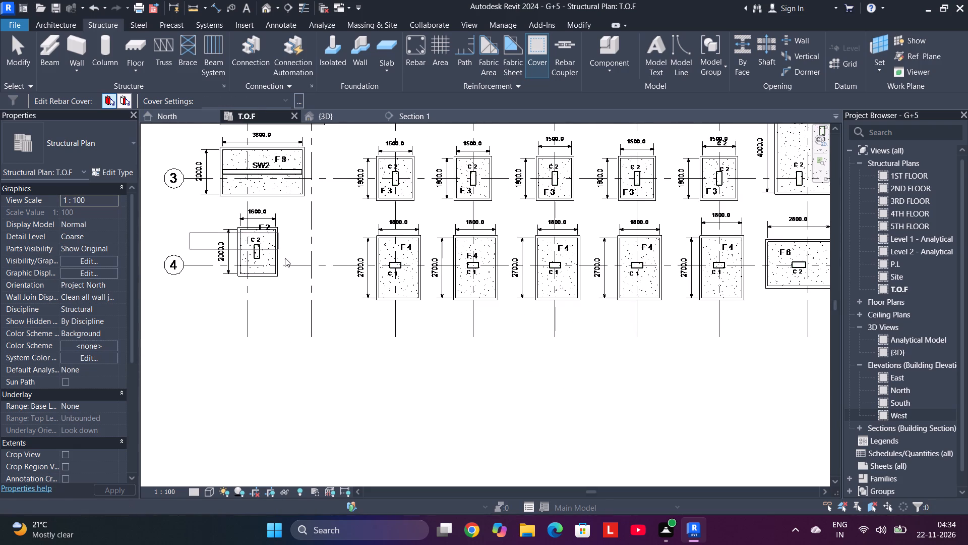
drag(285, 258, 292, 267)
click(286, 102)
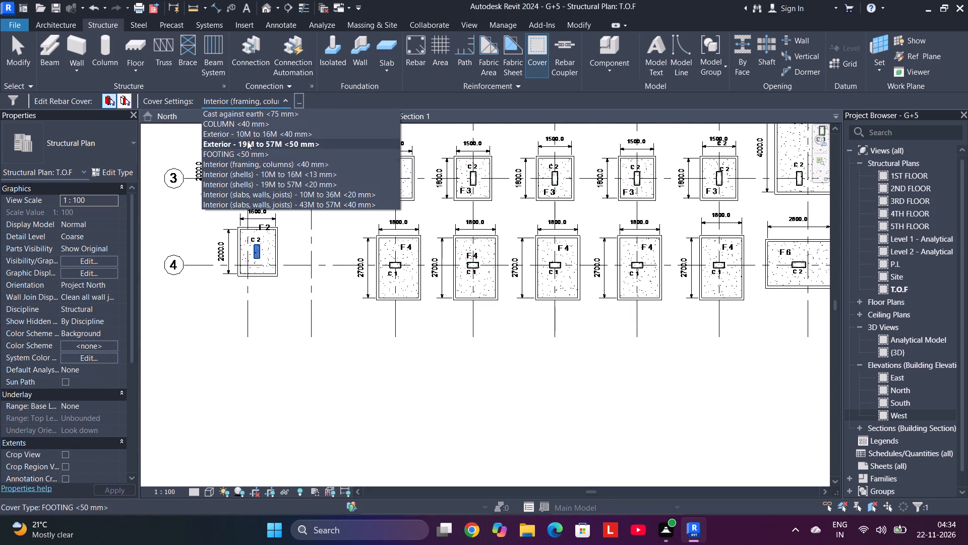
click(255, 126)
Assign the COLUMN <40 mm> rebar cover to the grid 4 columns on the F4 footings and footing F6.
middle_drag(307, 243, 131, 196)
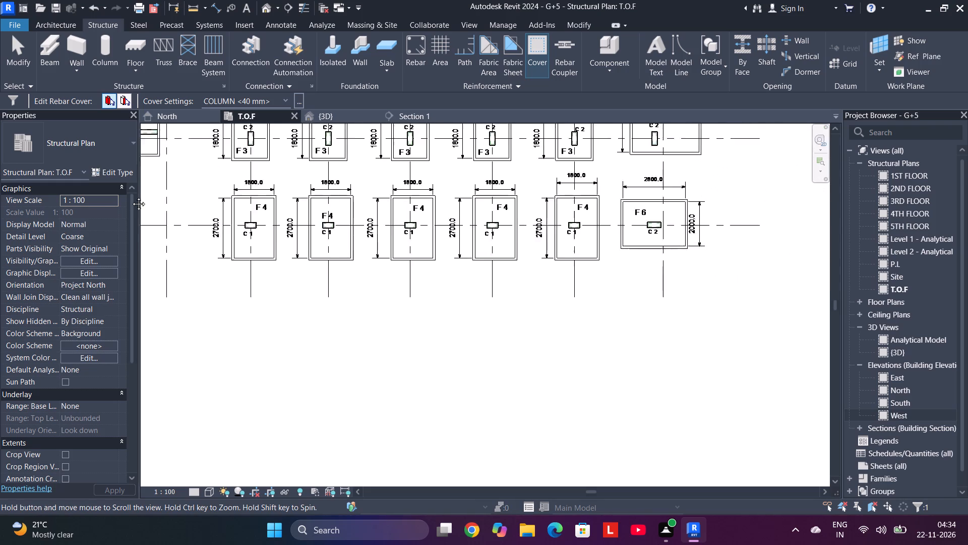
middle_drag(131, 196, 126, 196)
drag(165, 195, 645, 225)
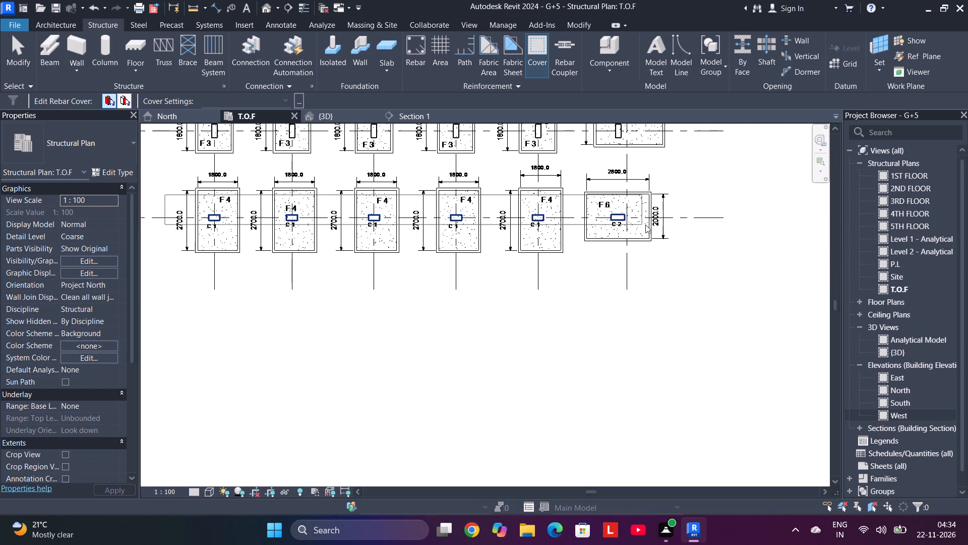
drag(645, 225, 664, 229)
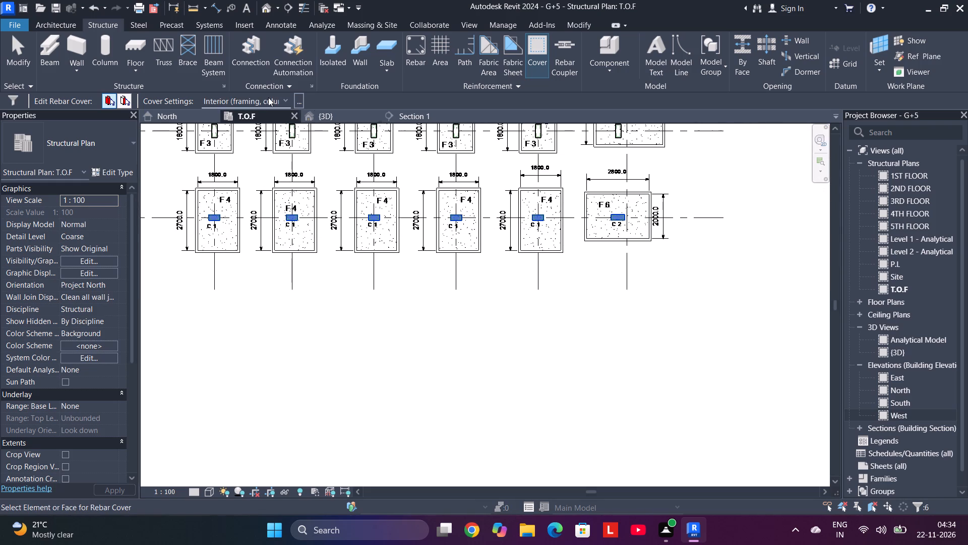
click(266, 96)
click(252, 122)
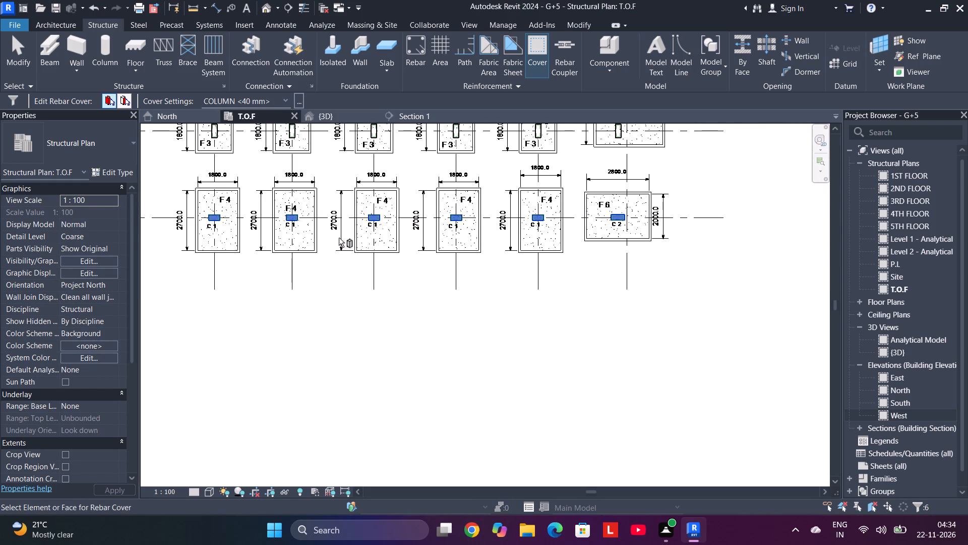
scroll(368, 275, down, 1)
middle_drag(369, 275, 389, 336)
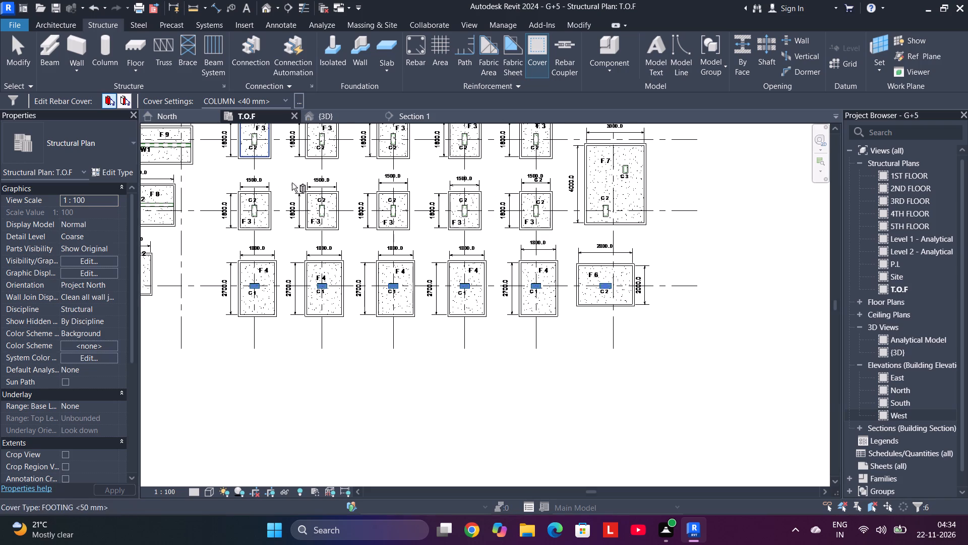
click(207, 228)
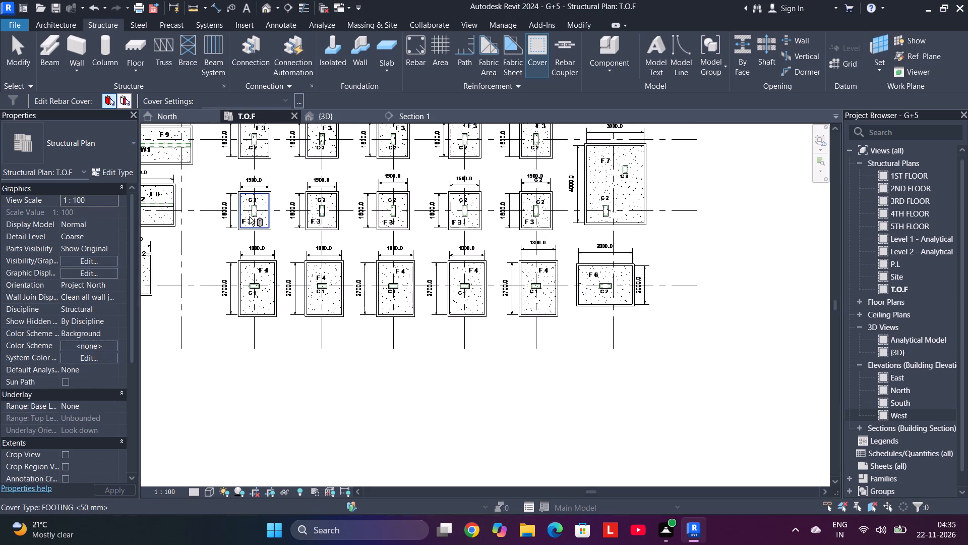
Move the Section 1 line back down to grid 1 so that it cuts through footing F1 and its C1 column.
middle_drag(191, 206, 312, 312)
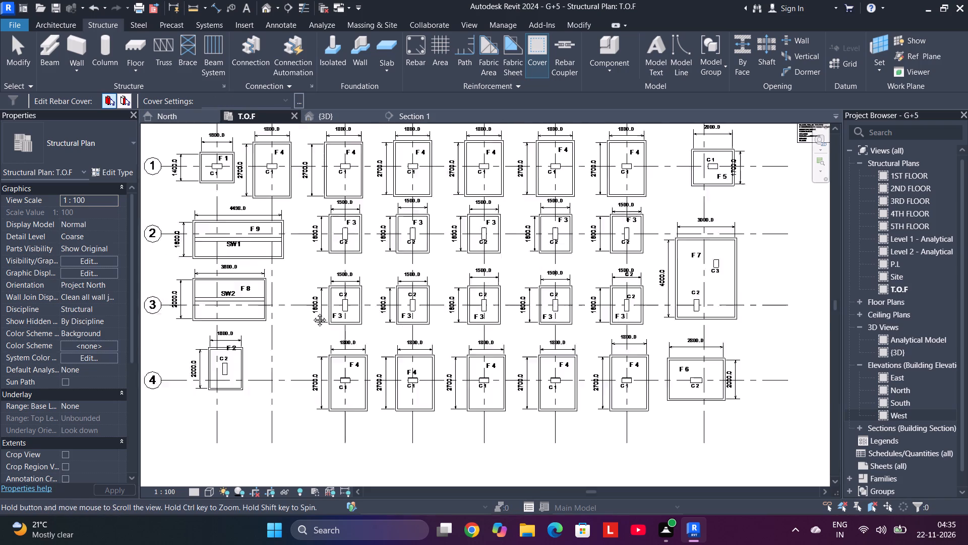
middle_drag(312, 312, 321, 311)
scroll(263, 175, up, 4)
middle_drag(269, 194, 295, 272)
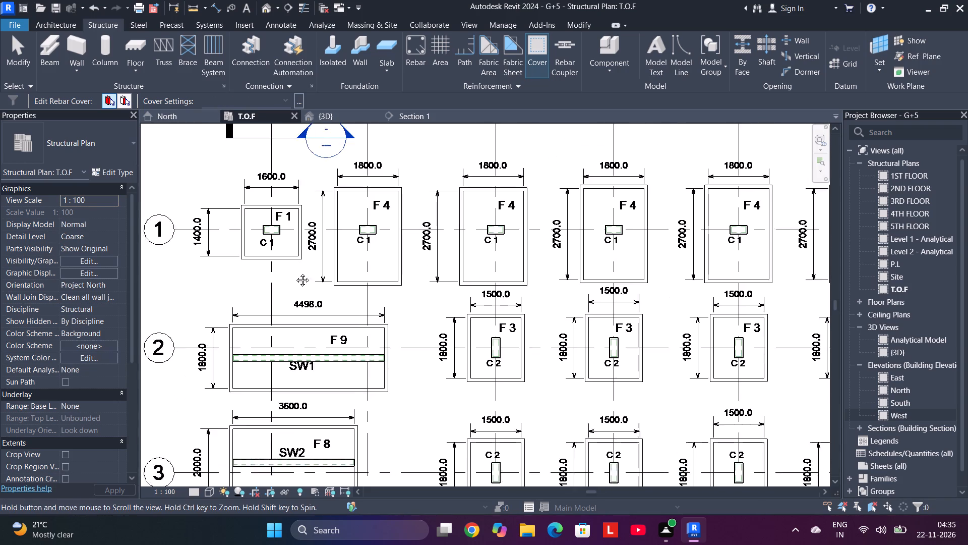
middle_drag(295, 272, 297, 278)
key(Escape)
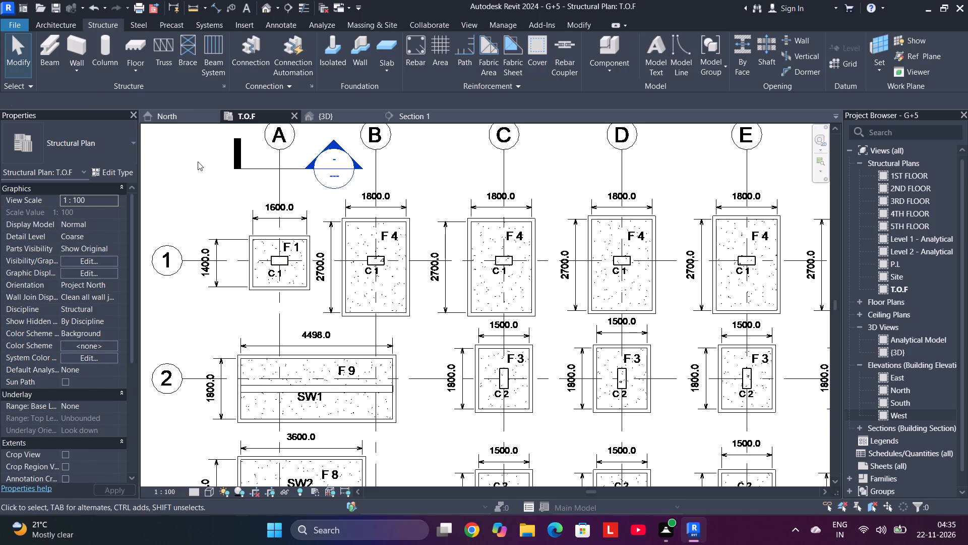
click(245, 168)
drag(236, 147, 231, 238)
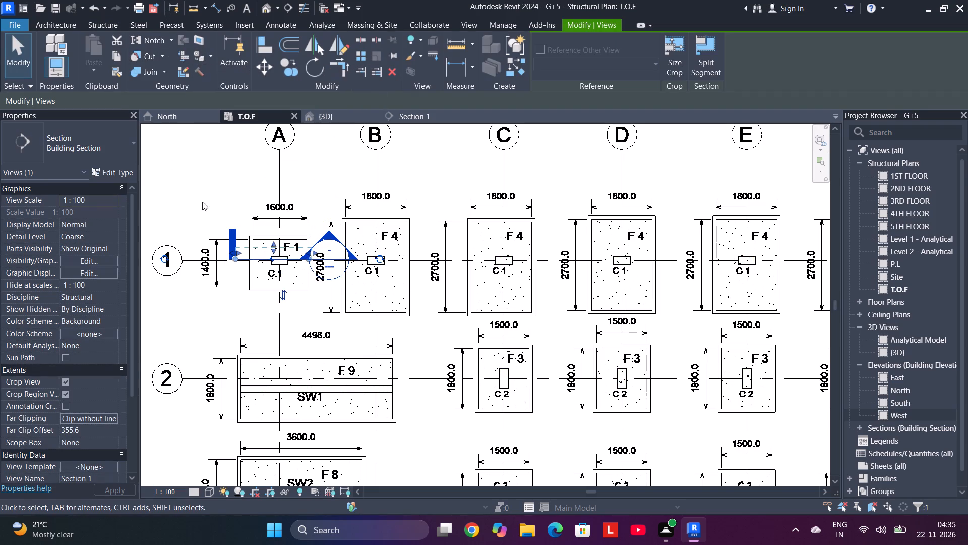
click(231, 241)
Open the Section 1 view from its section line and widen the crop region on the T.O.F level-head side.
right_click(231, 241)
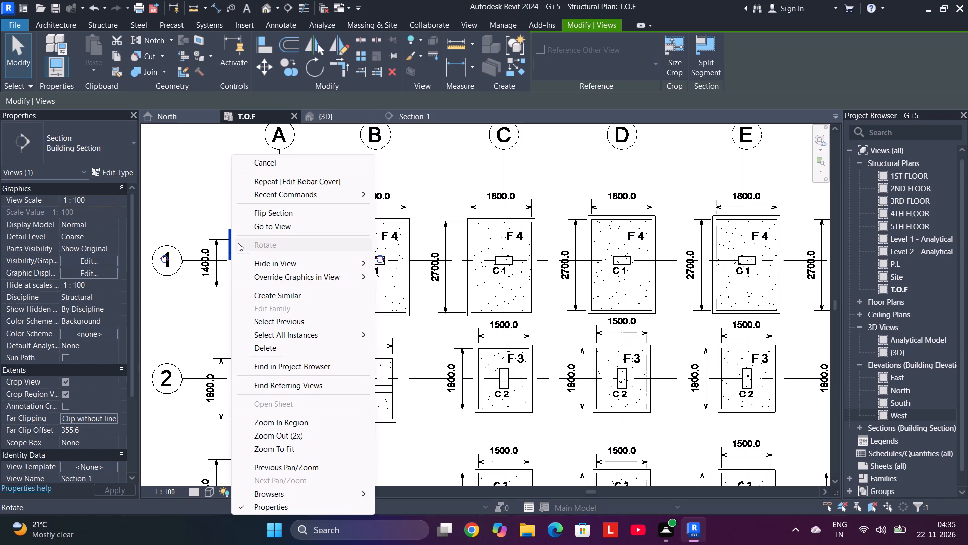
click(289, 228)
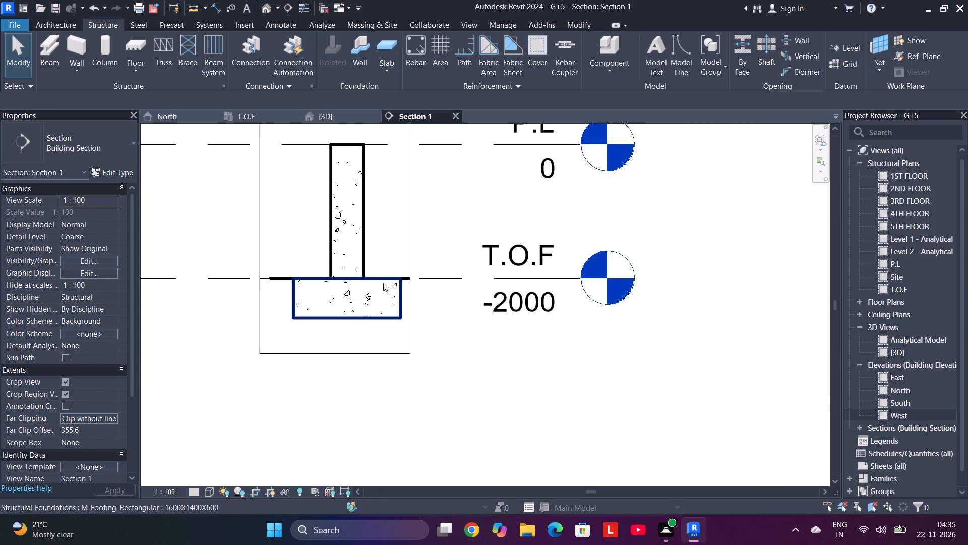
click(413, 227)
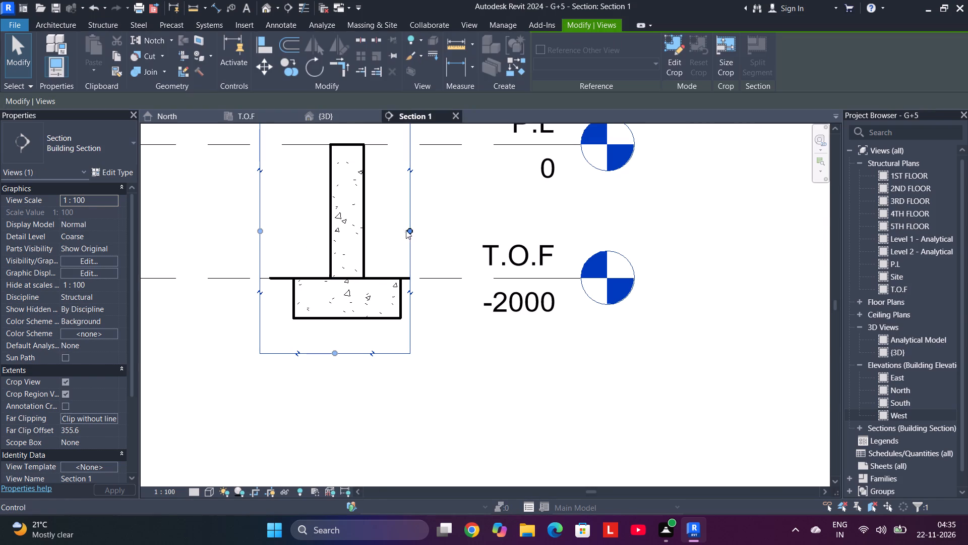
drag(407, 230, 428, 233)
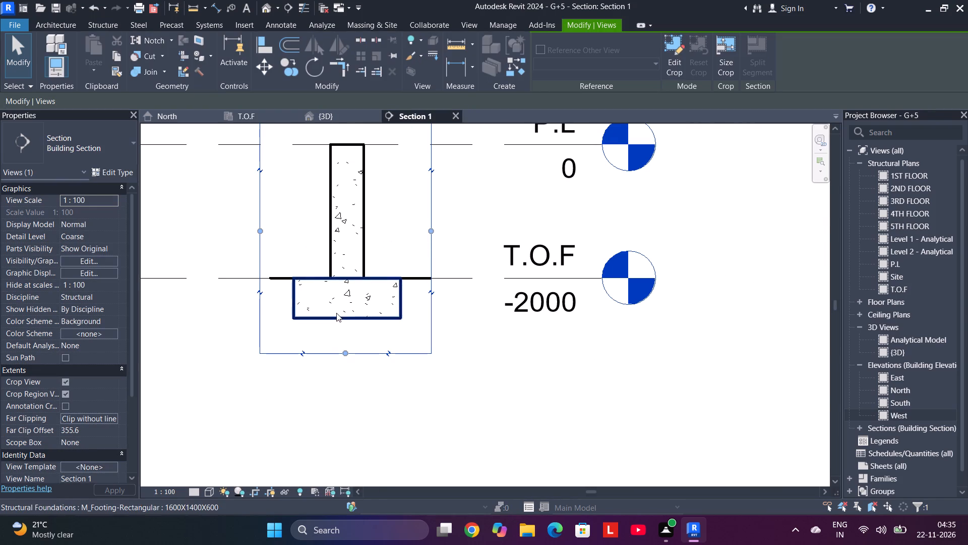
Place a 16M rebar of shape M_02 along the bottom of footing F1, with its legs pointing up.
scroll(336, 313, up, 6)
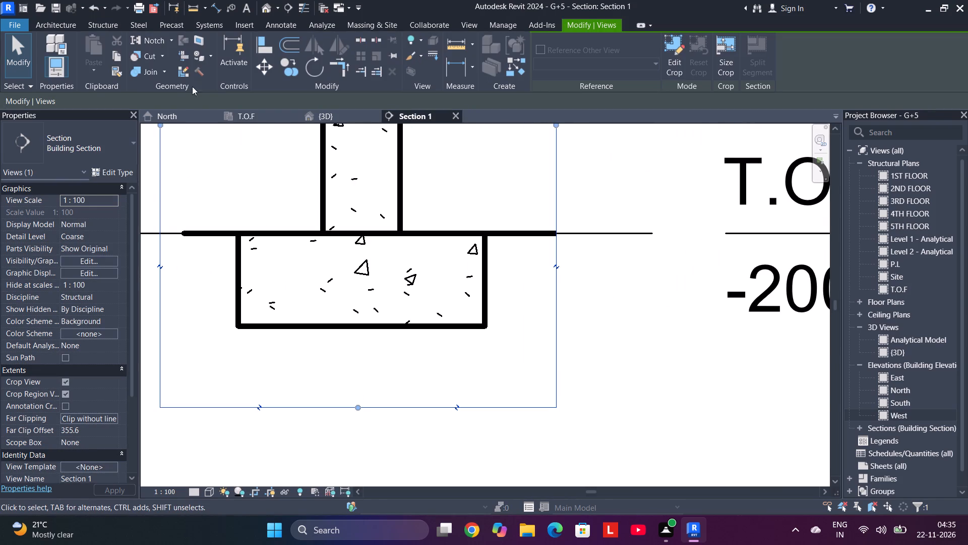
click(101, 27)
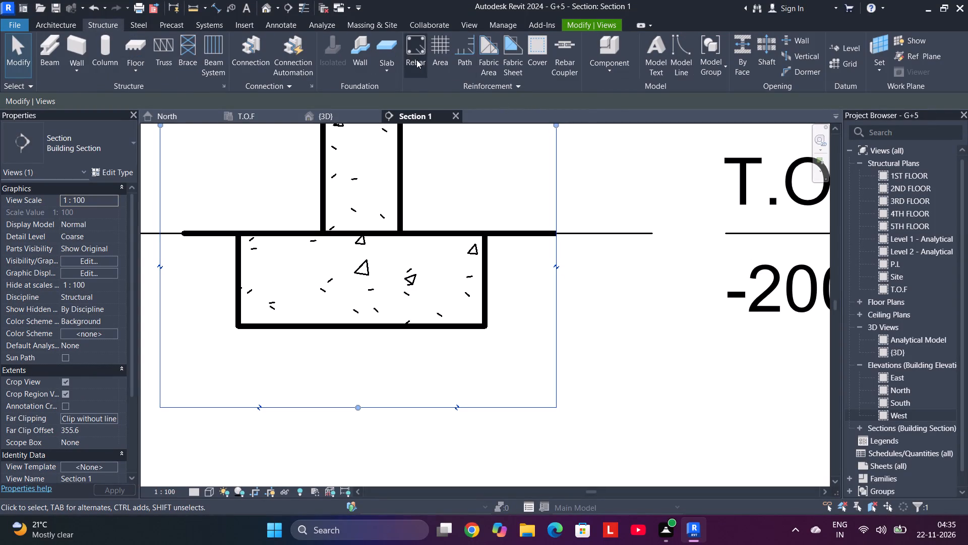
click(418, 60)
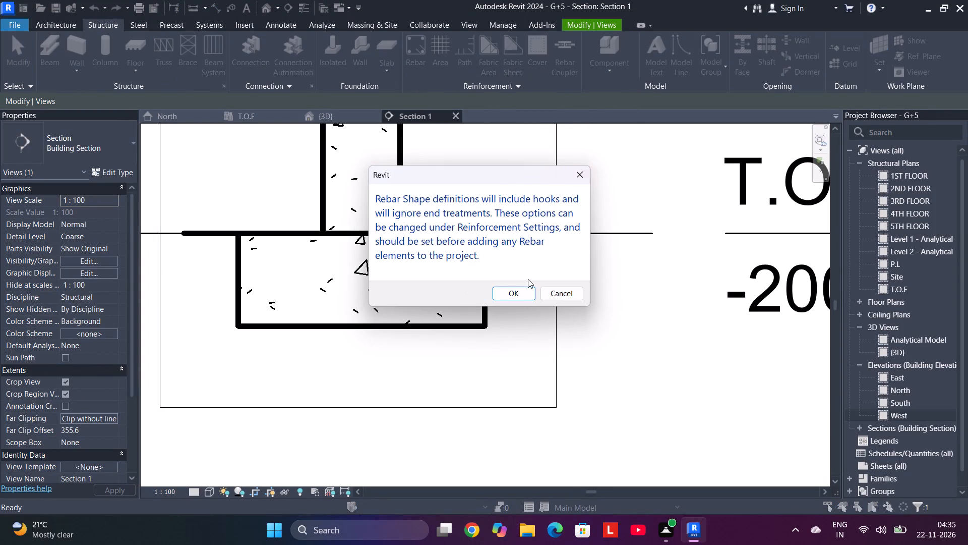
click(512, 291)
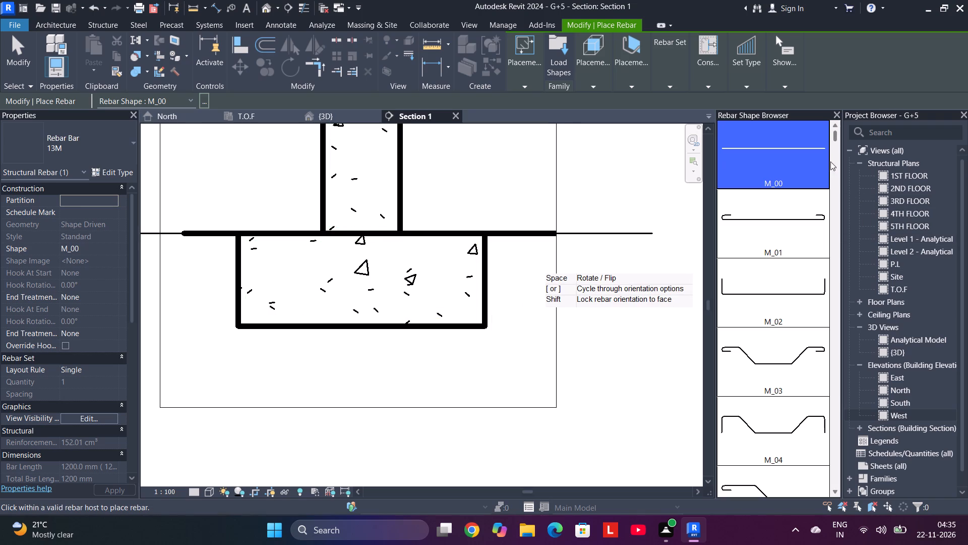
click(777, 319)
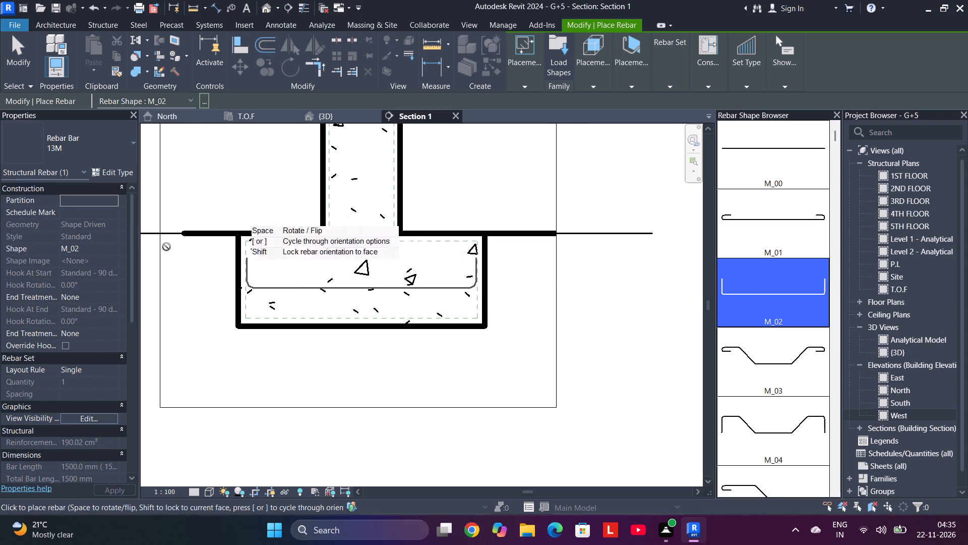
click(63, 144)
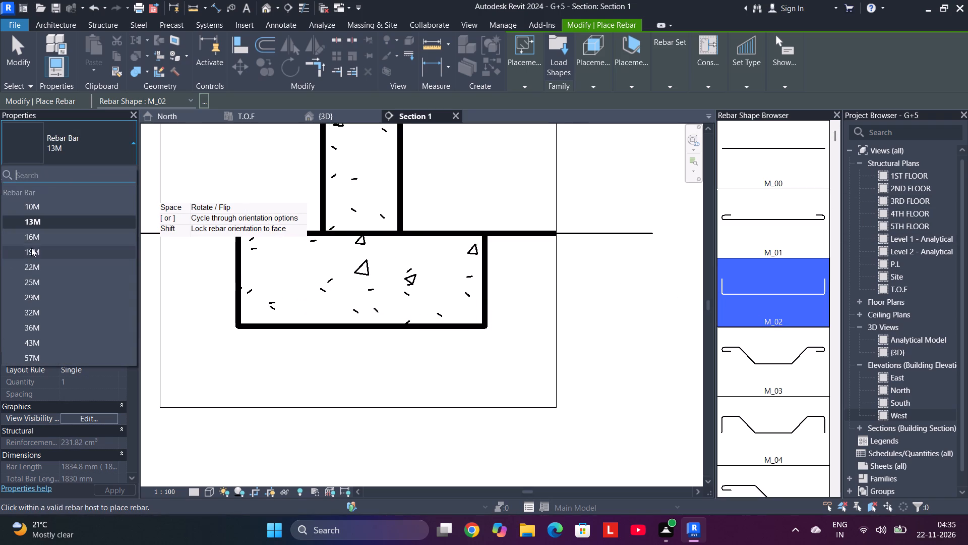
click(33, 238)
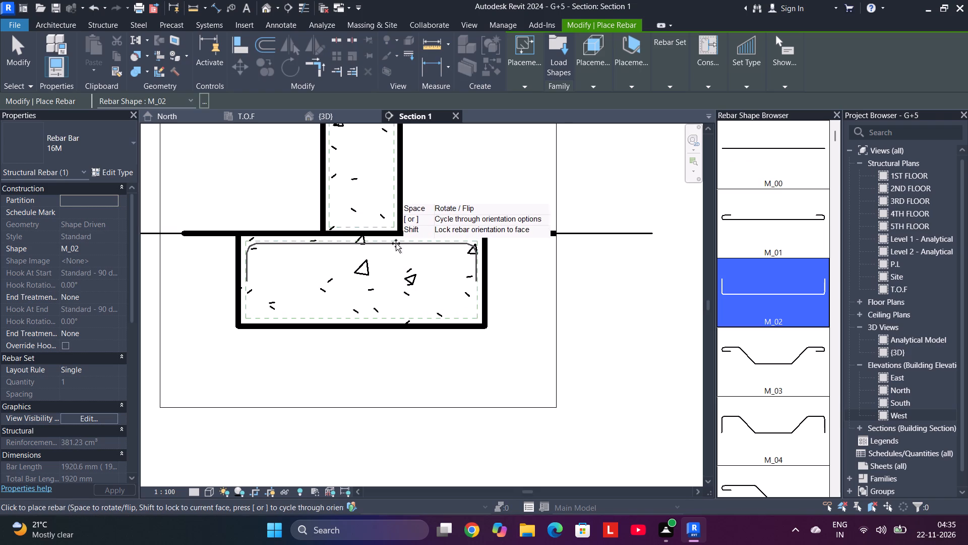
click(416, 319)
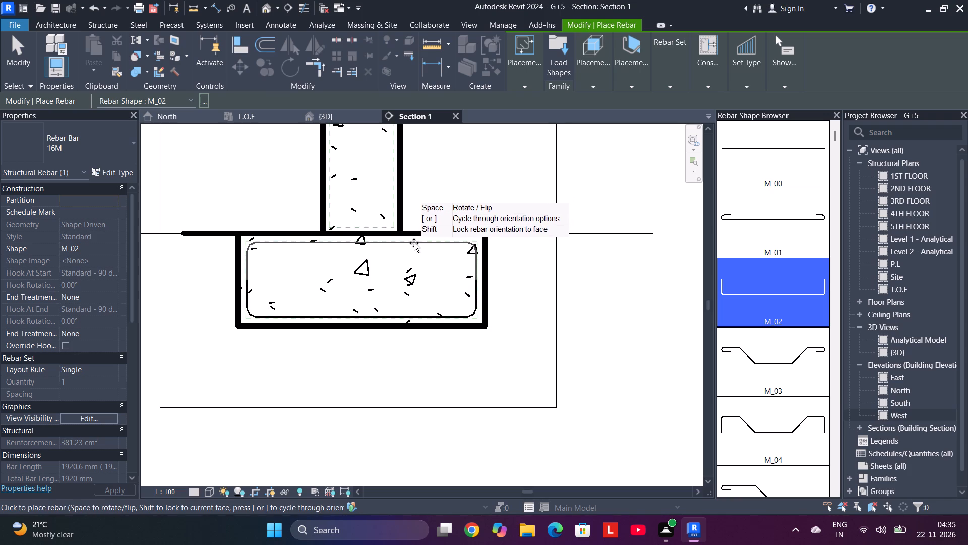
Switch the rebar type to 13M and set its bar diameter and model bar diameter to 12 mm.
click(88, 158)
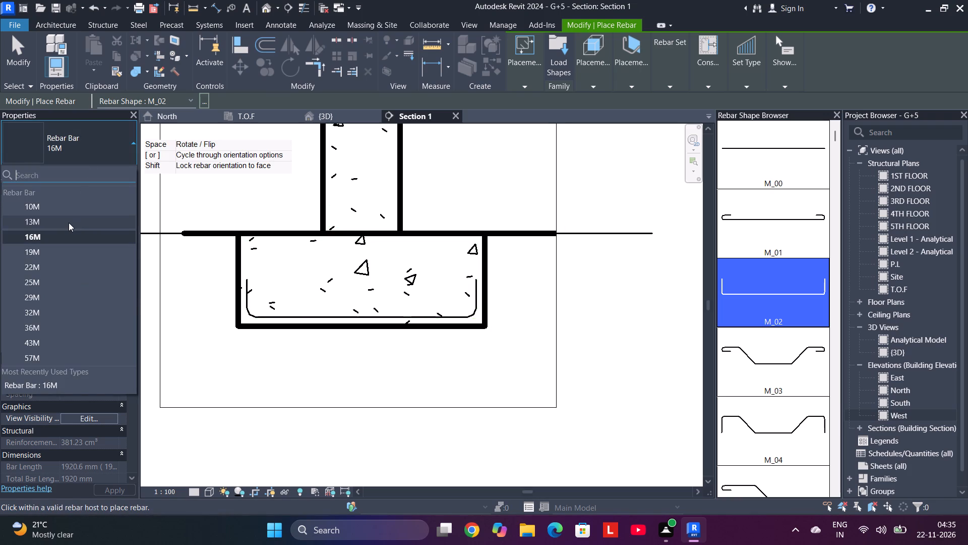
click(69, 223)
click(113, 174)
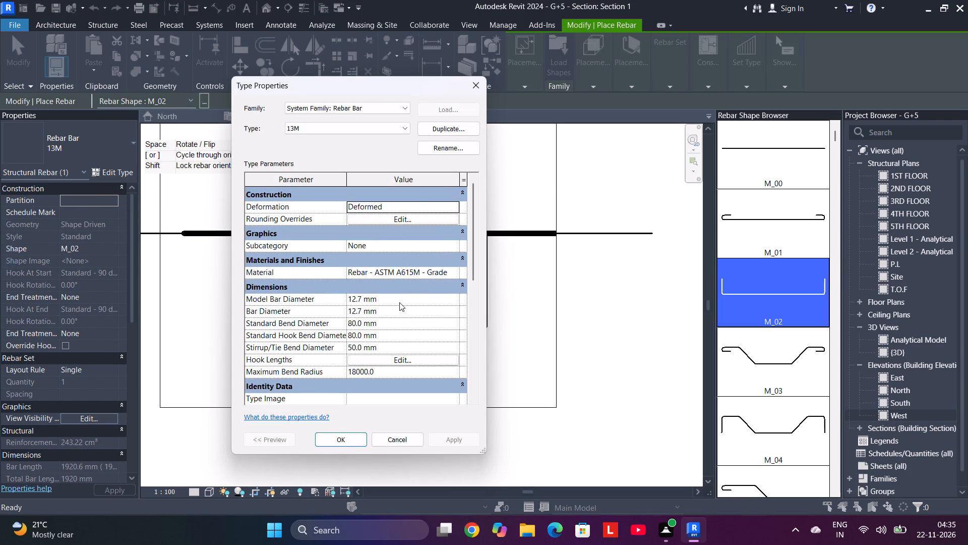
click(383, 312)
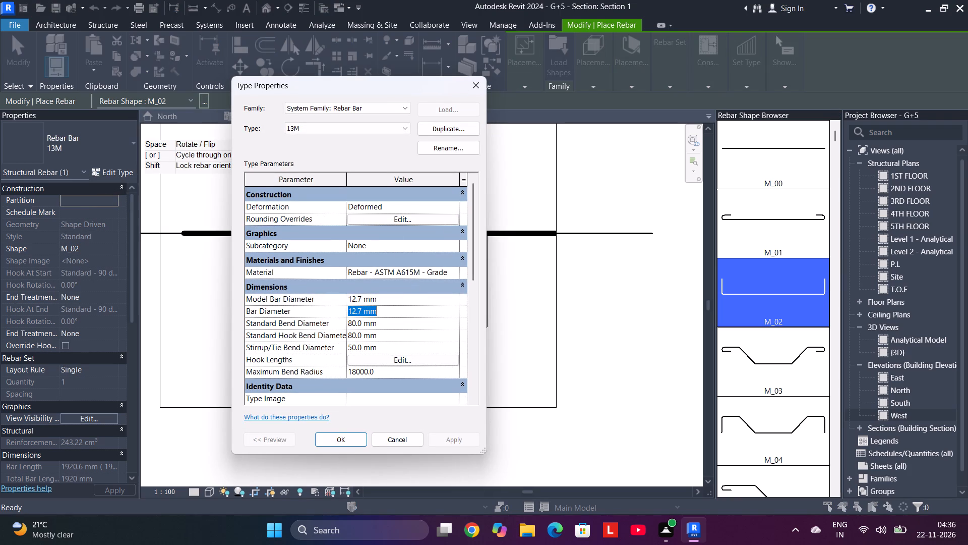
text(12)
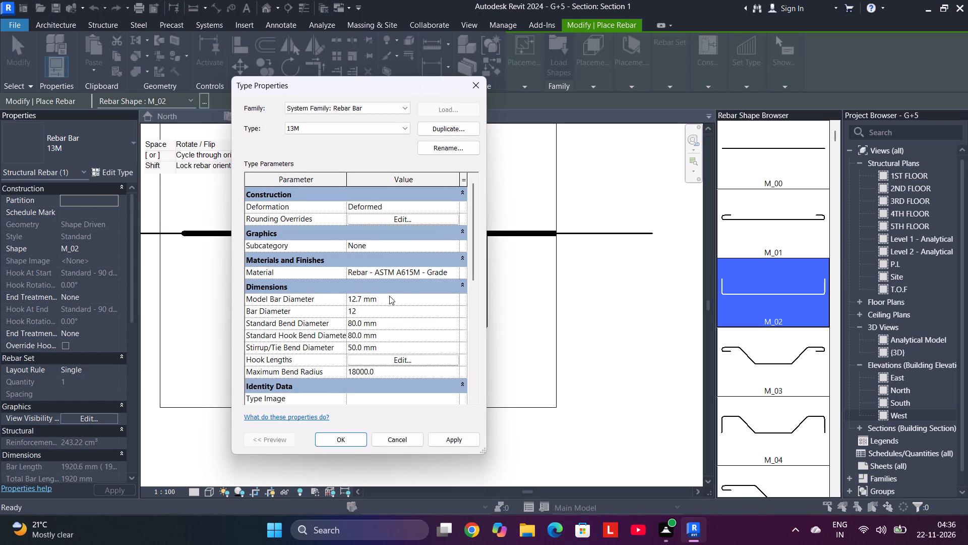
click(389, 296)
text(12)
click(345, 435)
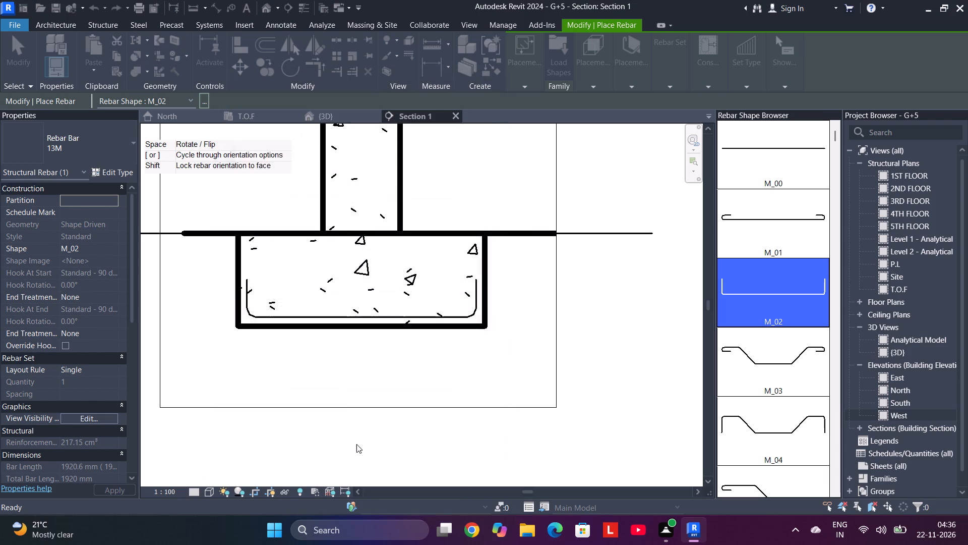
Place a 13M rebar of shape M_02 along the top of footing F1, with its legs pointing down.
click(347, 241)
Place two 13M M_02 bars perpendicular to cover in footing F1, one just above the bottom bar and one just below the top bar.
scroll(473, 340, down, 3)
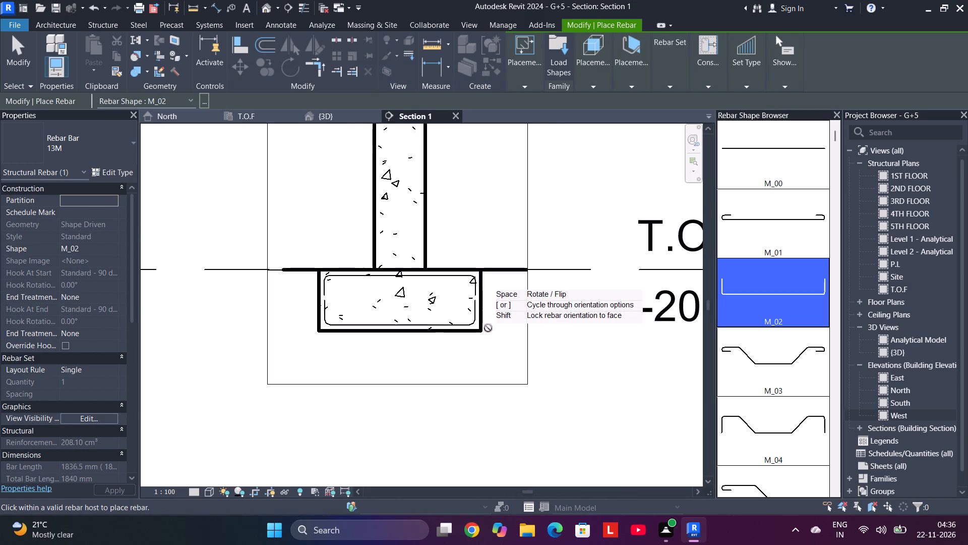
scroll(488, 325, up, 1)
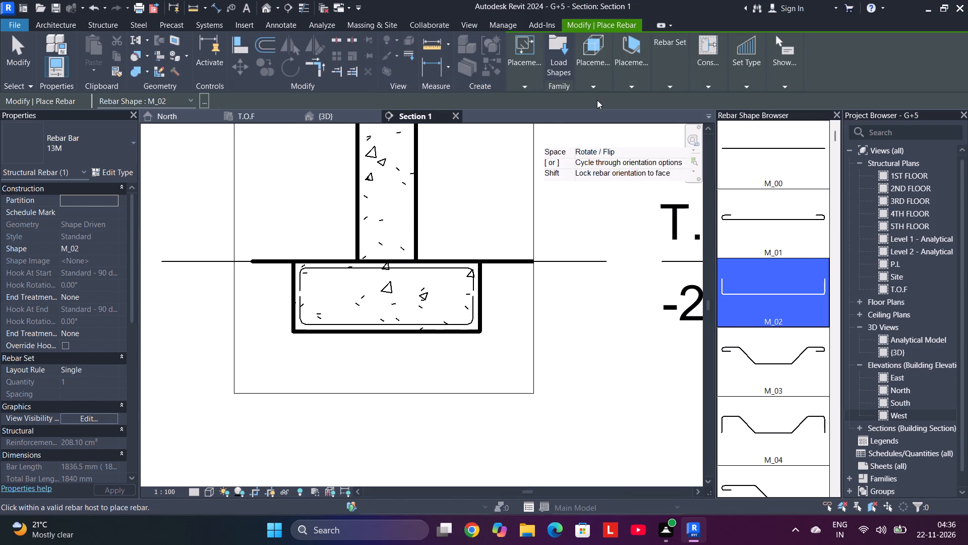
click(630, 69)
click(708, 118)
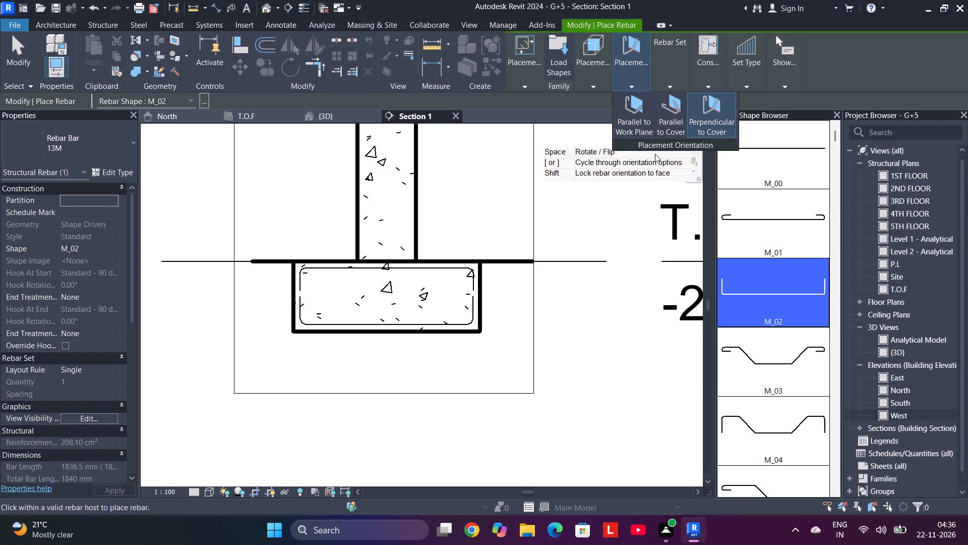
scroll(370, 312, up, 5)
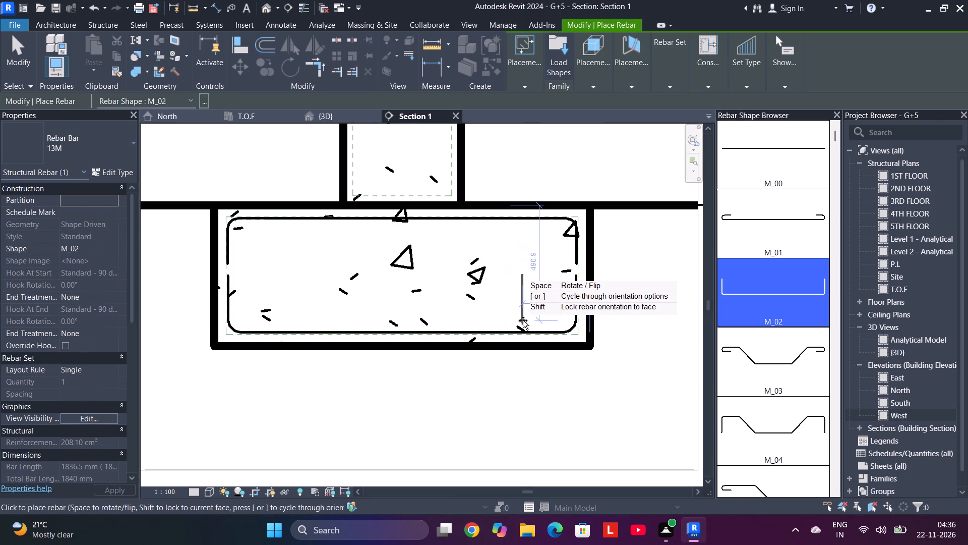
click(530, 326)
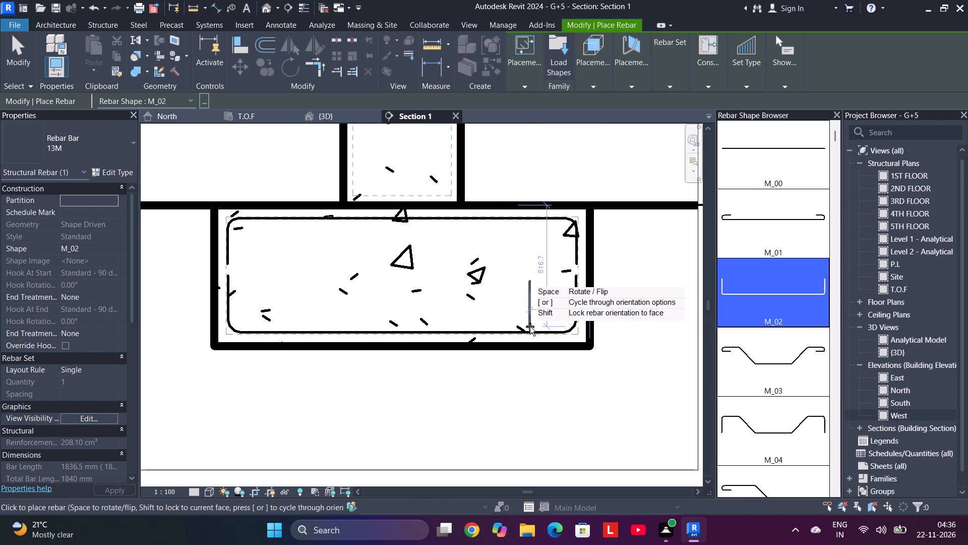
click(505, 225)
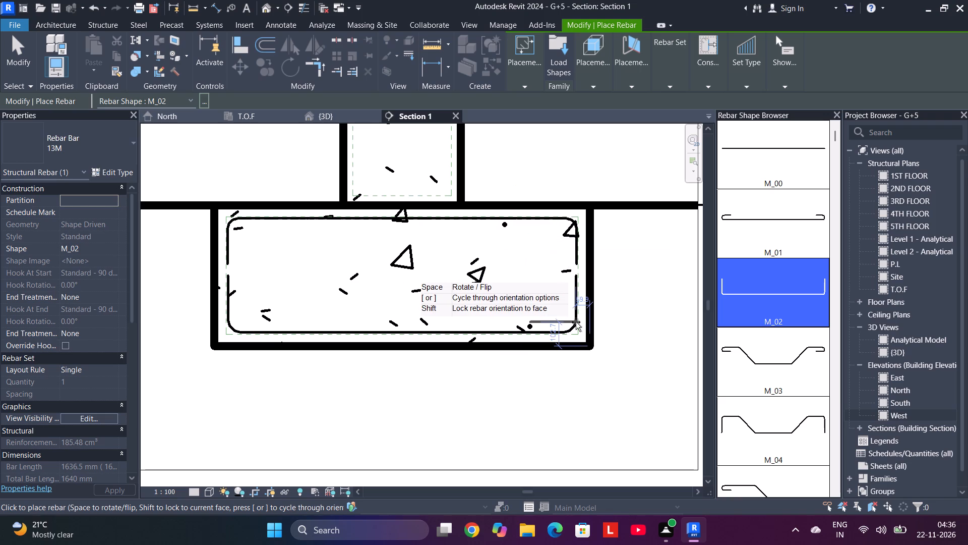
key(Escape)
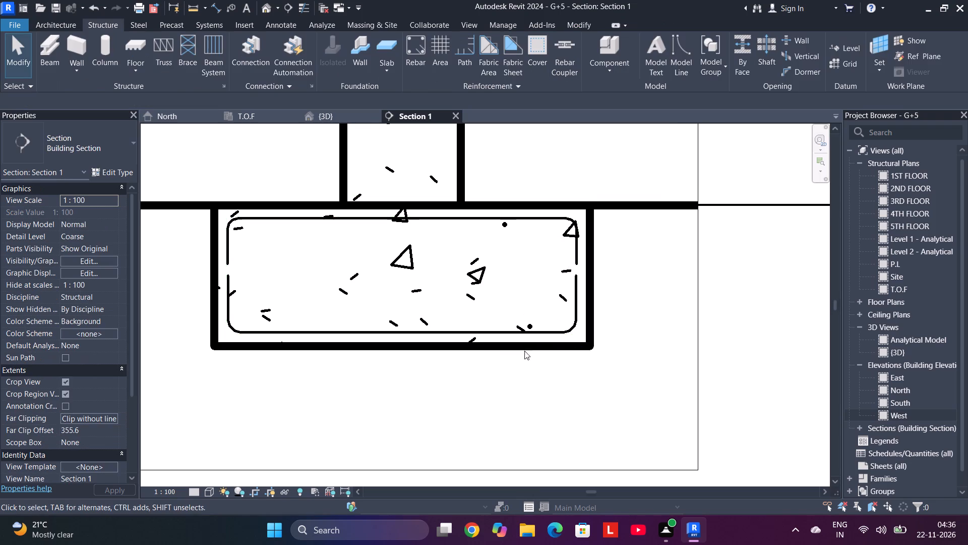
Set all four rebars in footing F1 to the Maximum Spacing layout with a spacing of 150 mm.
click(524, 337)
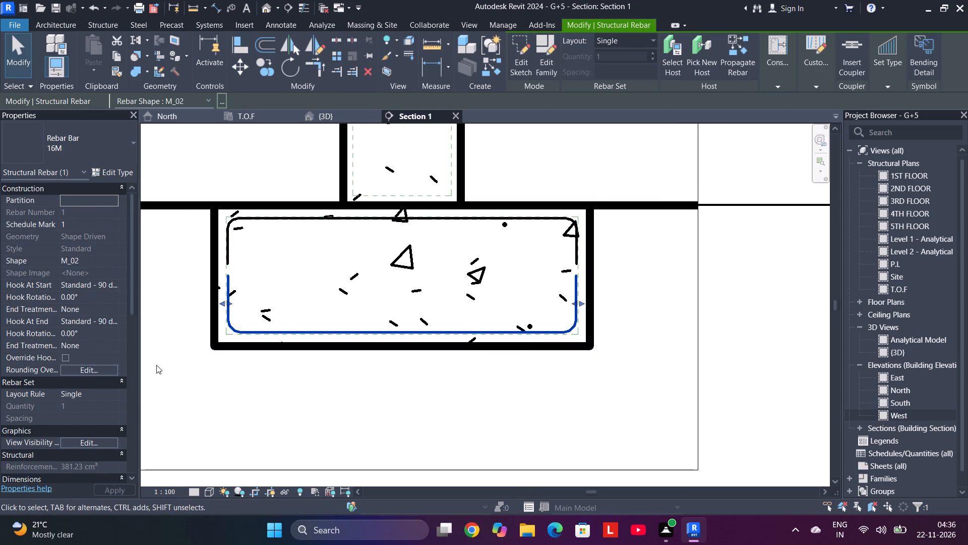
click(96, 369)
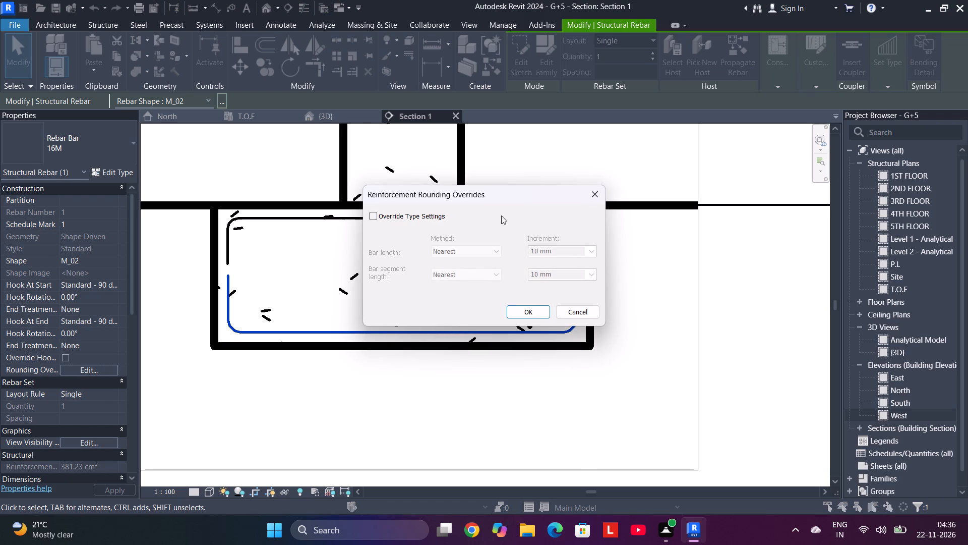
click(601, 194)
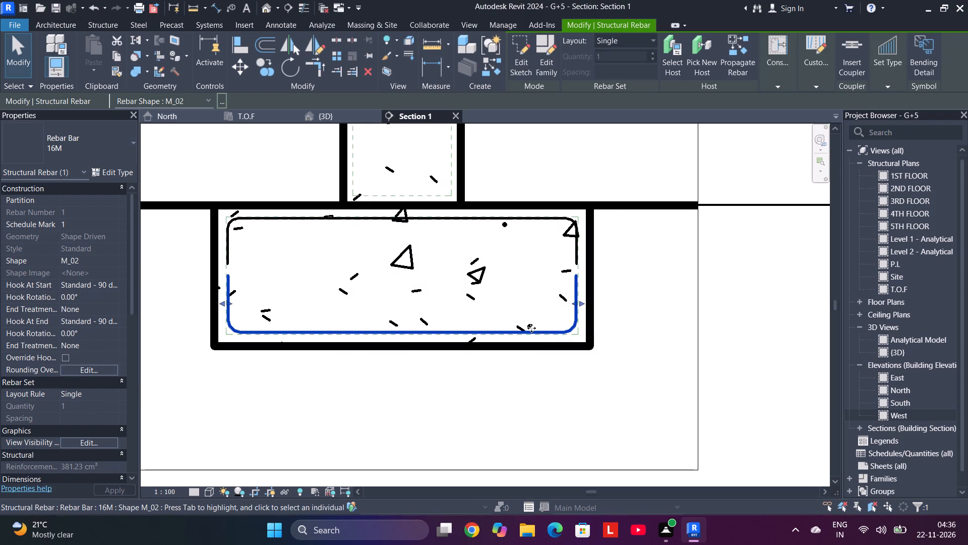
ctrl+click(512, 219)
ctrl+click(505, 227)
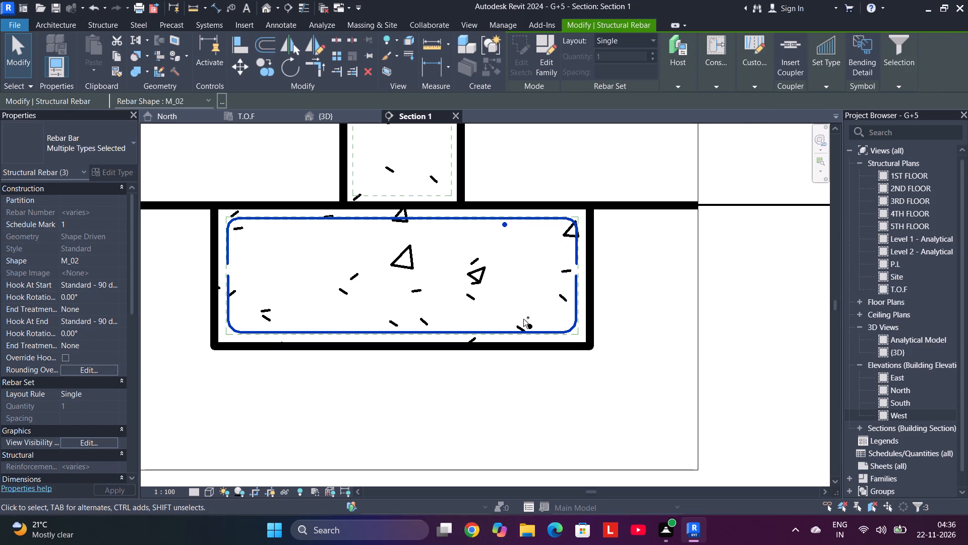
ctrl+click(531, 325)
click(648, 38)
click(633, 87)
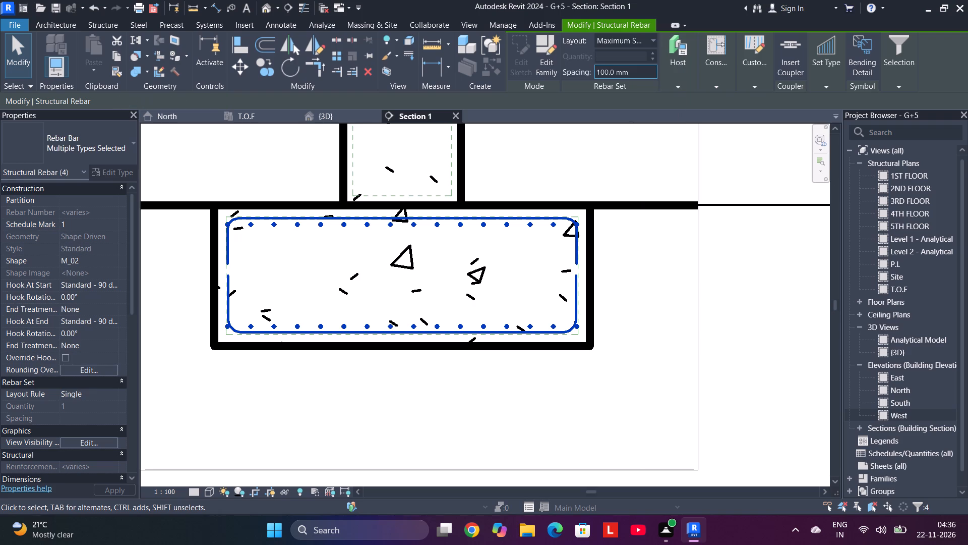
drag(639, 73, 555, 63)
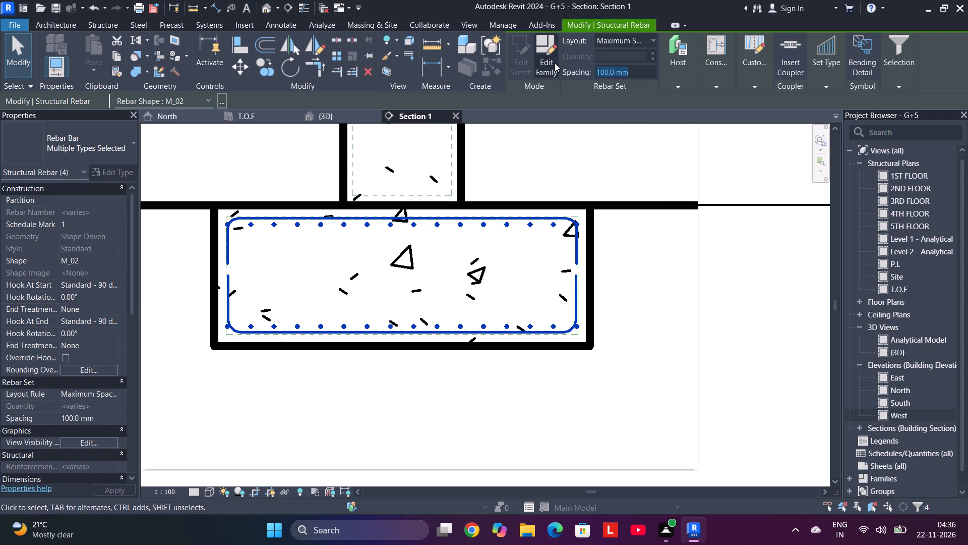
text(150)
key(Return)
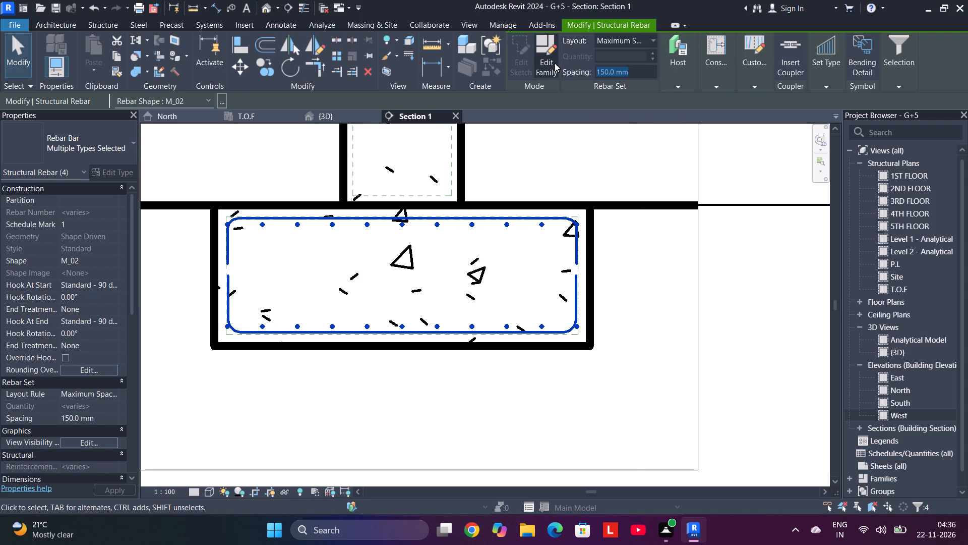
click(661, 281)
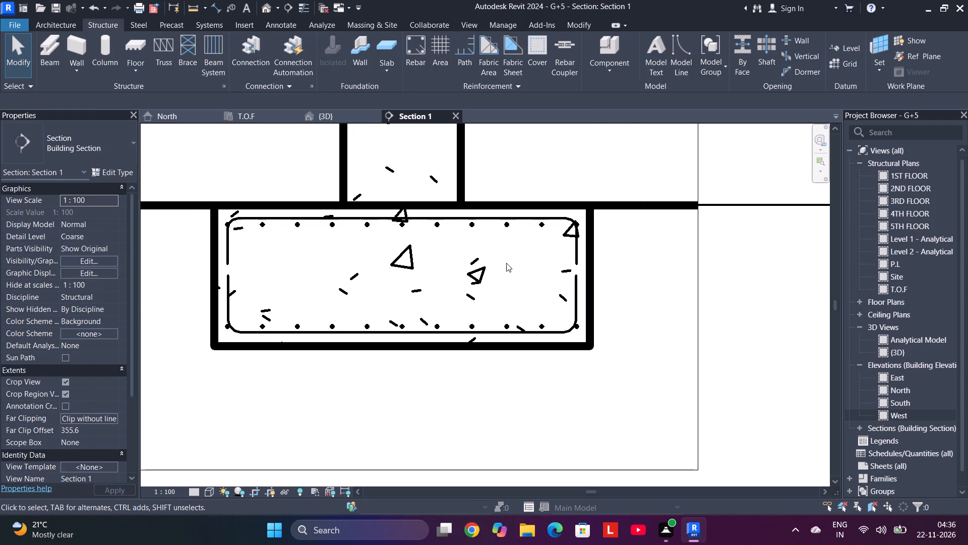
Pull both ends of the upper perpendicular bar set inward, clear of the bends of the top bar.
scroll(257, 222, up, 5)
click(206, 225)
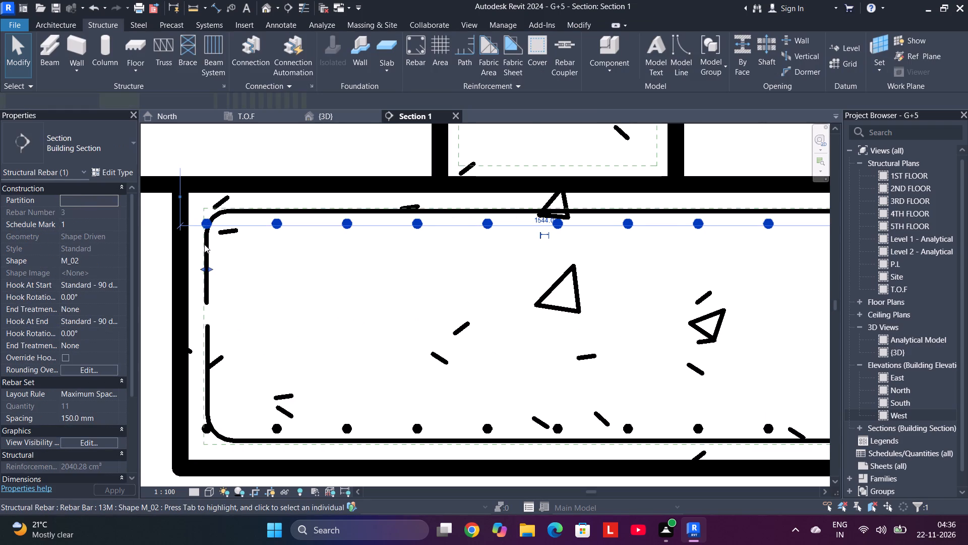
drag(211, 269, 228, 272)
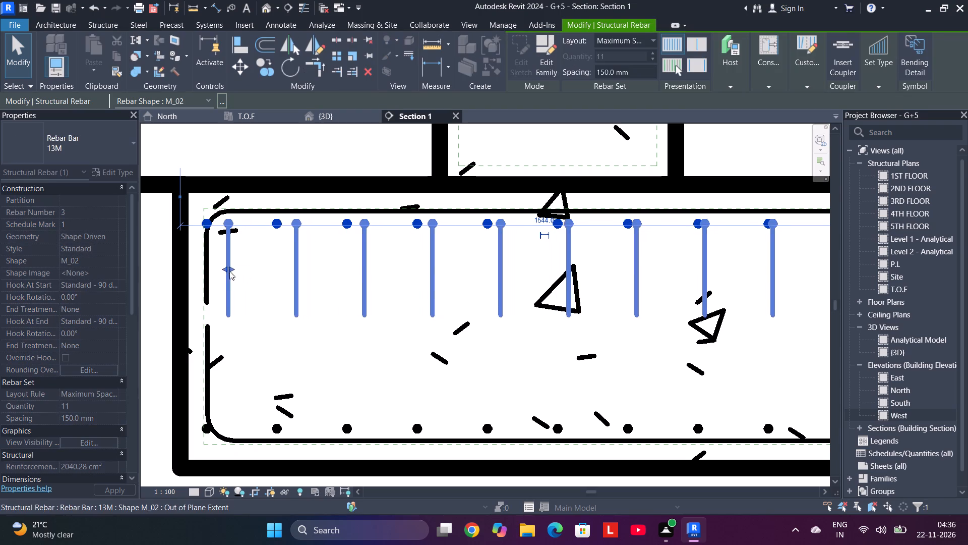
middle_drag(567, 298, 324, 278)
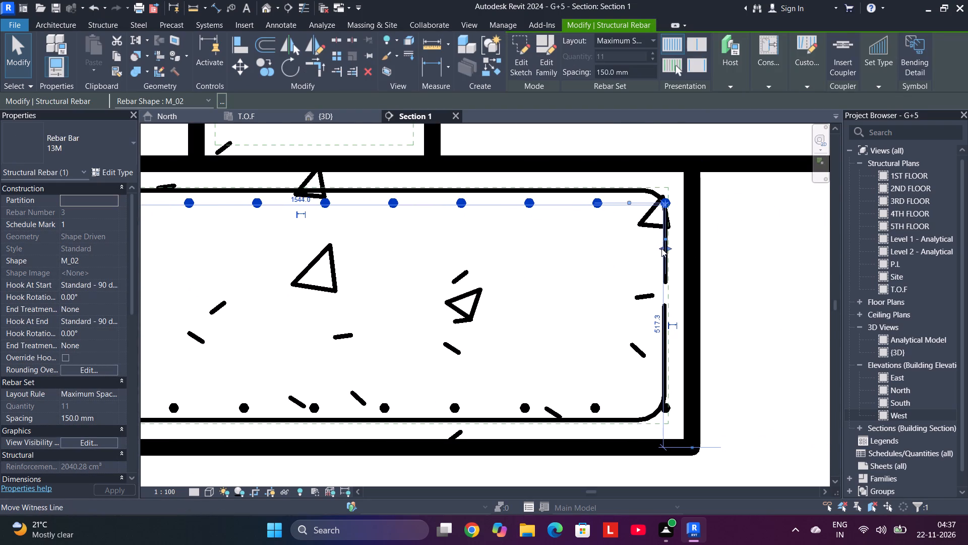
drag(661, 248, 646, 251)
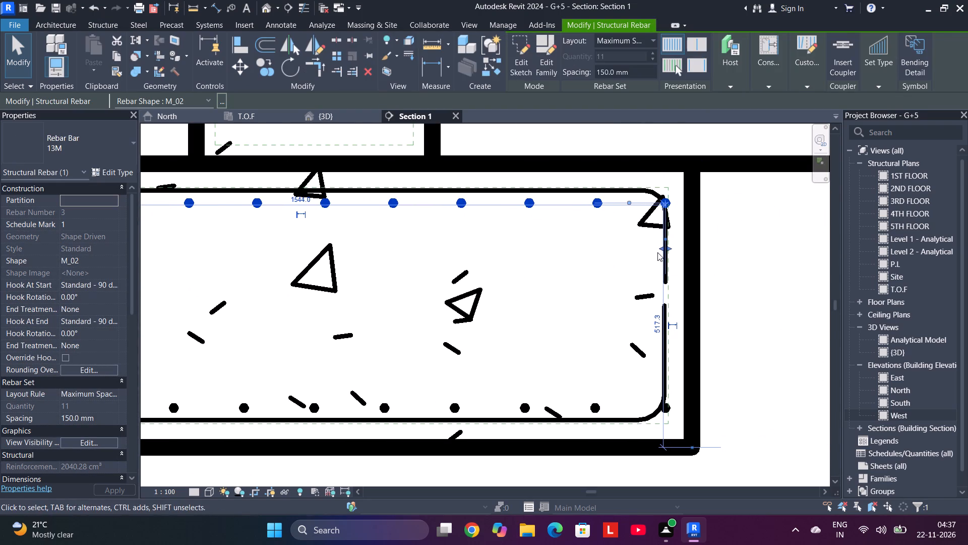
drag(662, 251, 648, 252)
scroll(631, 277, down, 4)
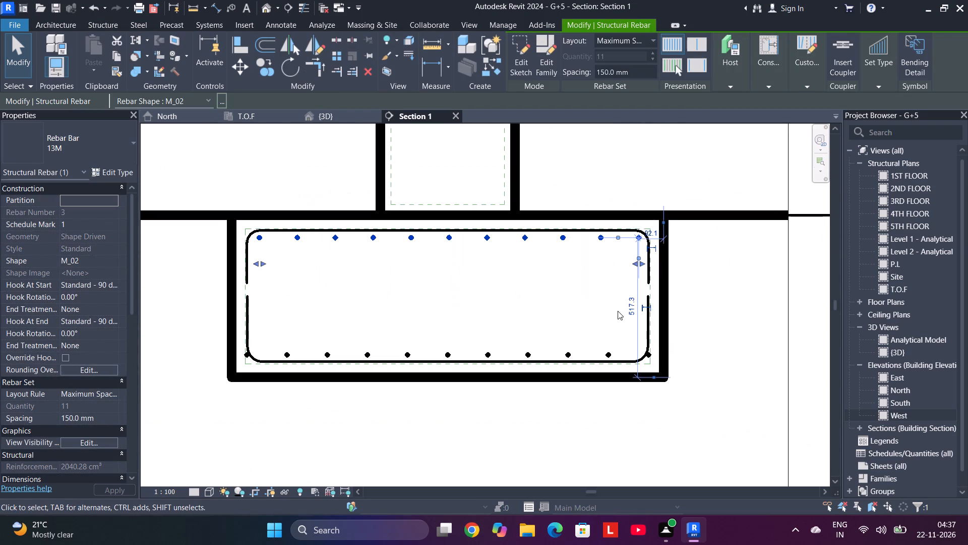
Pull both ends of the lower perpendicular bar set inward to line up with the upper set.
middle_drag(619, 317, 584, 224)
scroll(606, 274, up, 5)
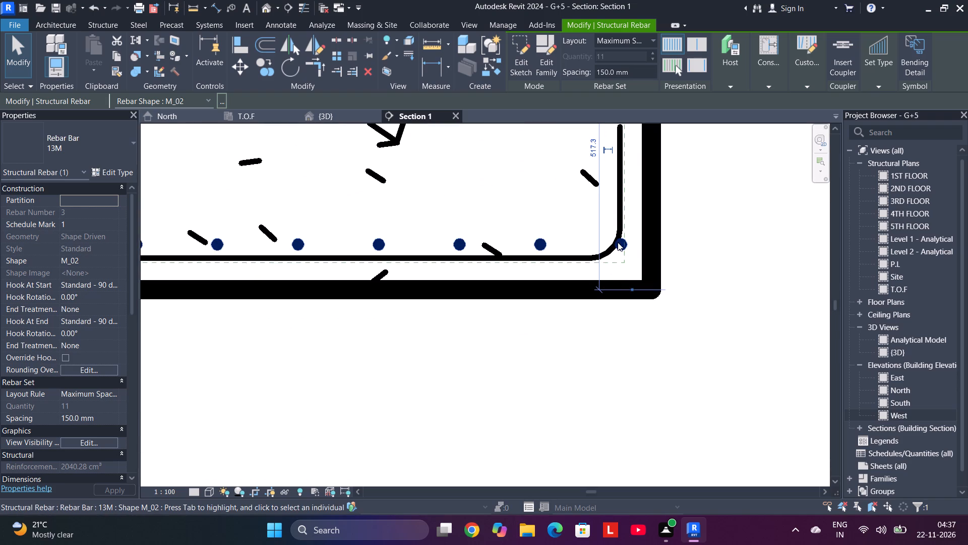
click(618, 243)
drag(625, 191, 601, 196)
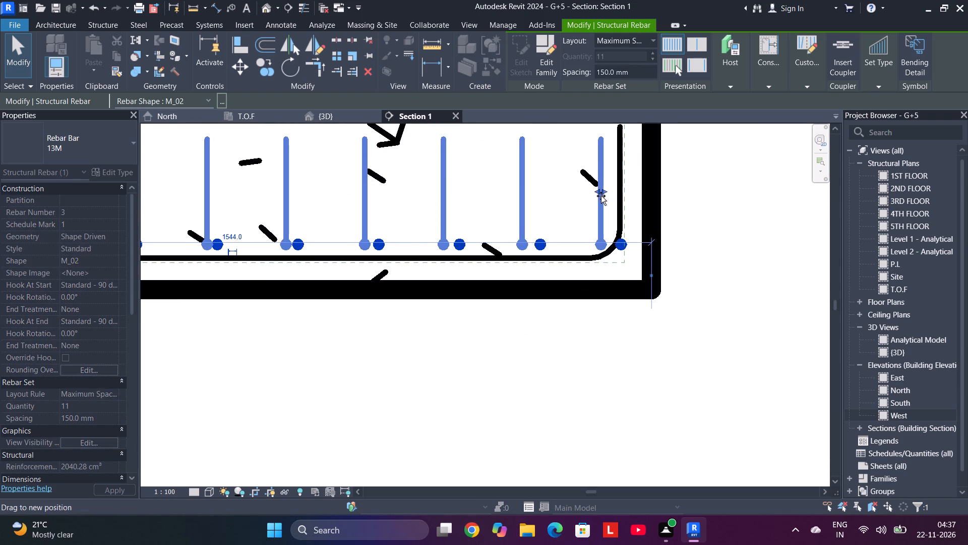
drag(601, 196, 600, 196)
scroll(481, 207, down, 4)
middle_drag(465, 199, 771, 243)
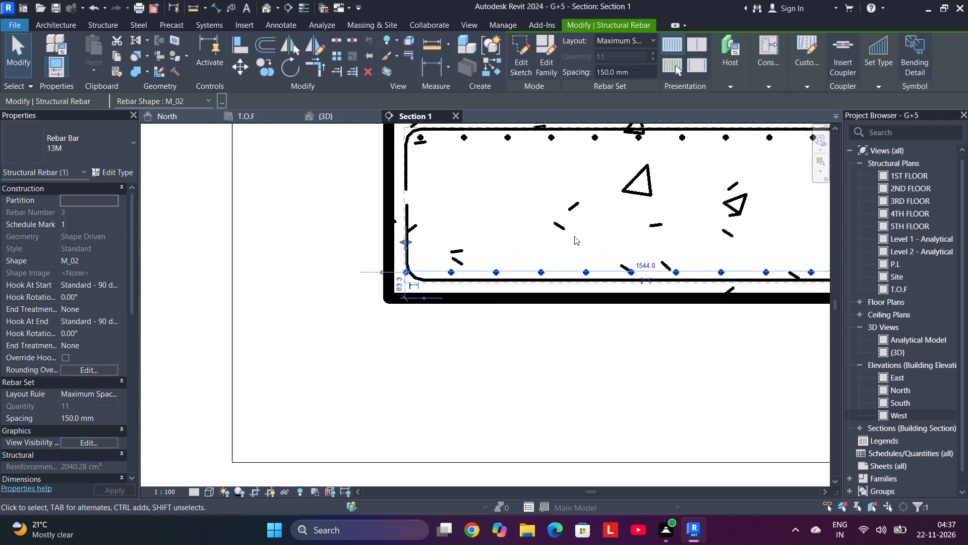
scroll(436, 245, up, 4)
drag(387, 235, 414, 239)
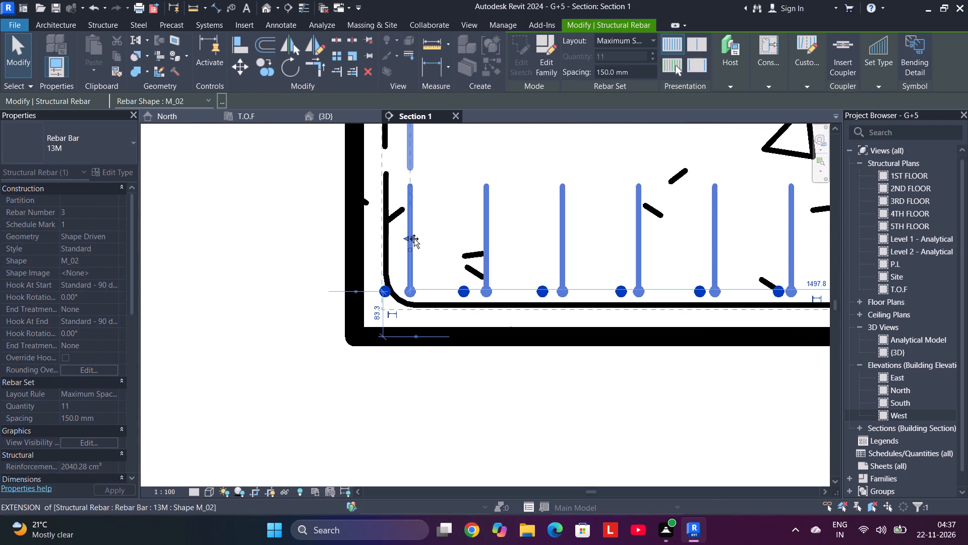
drag(414, 239, 414, 239)
scroll(421, 234, down, 4)
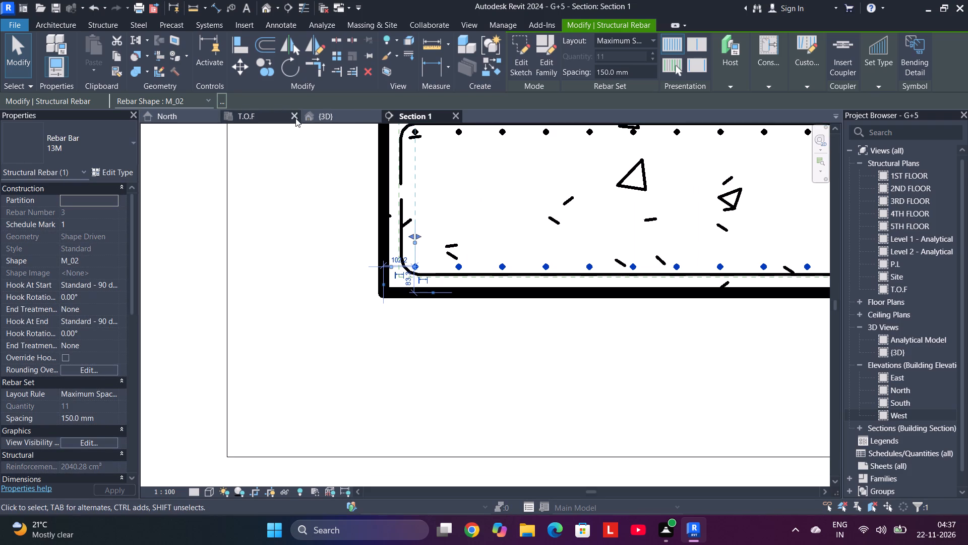
Draw a vertical building section through footing F1 in the T.O.F plan, starting below the footing and ending above it.
click(263, 114)
scroll(483, 226, down, 2)
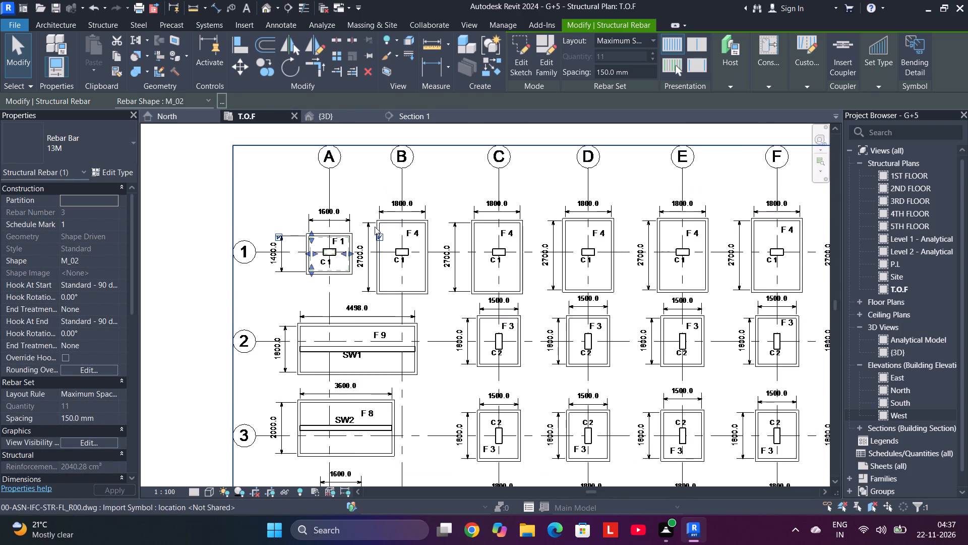
scroll(327, 223, up, 2)
middle_drag(283, 193, 286, 175)
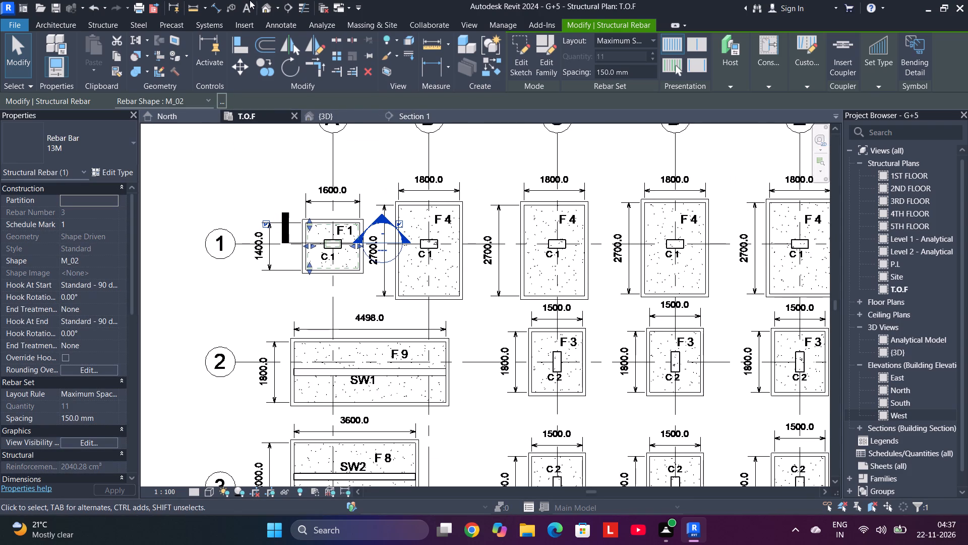
click(286, 0)
click(287, 6)
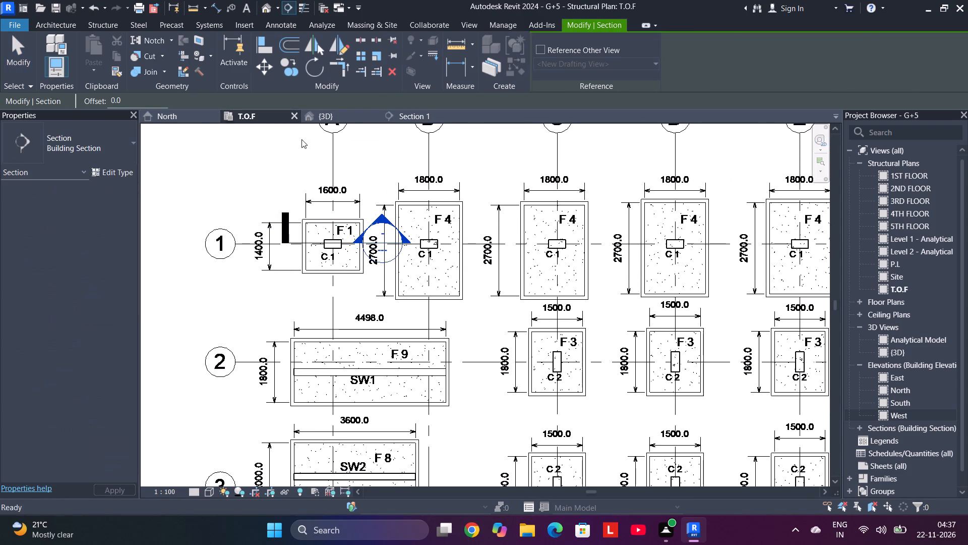
drag(321, 295, 321, 285)
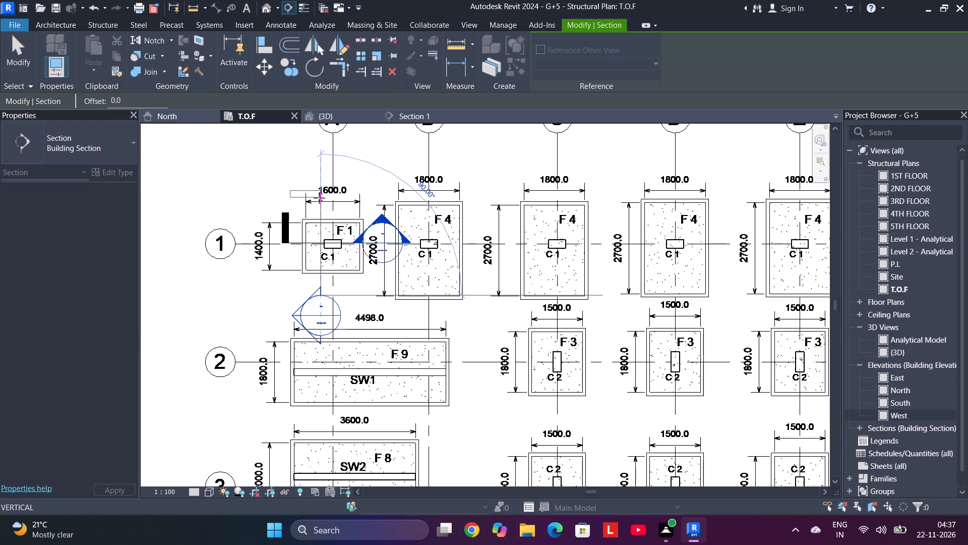
click(319, 213)
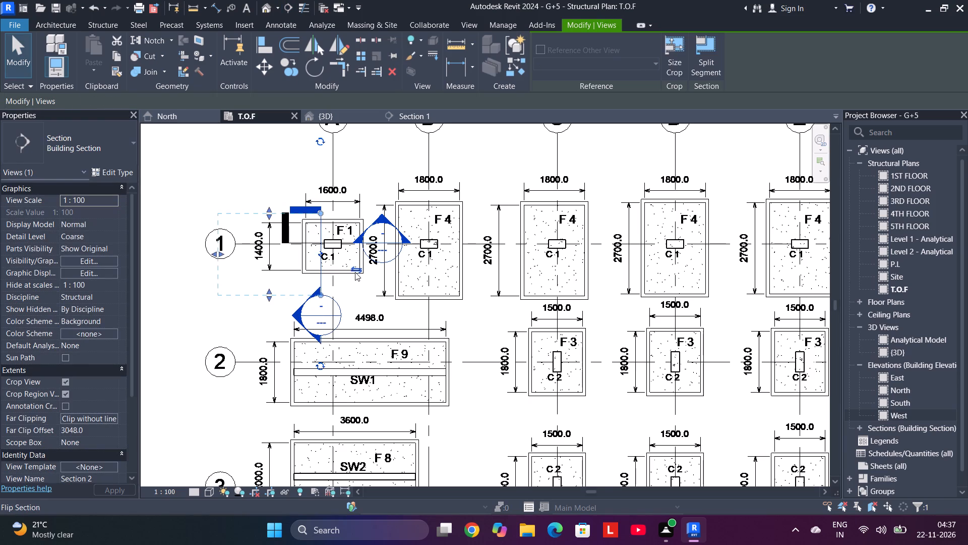
Flip the new section to face grid B and shorten its far clip offset to about 907 mm, within footing F1.
click(357, 271)
scroll(384, 248, up, 5)
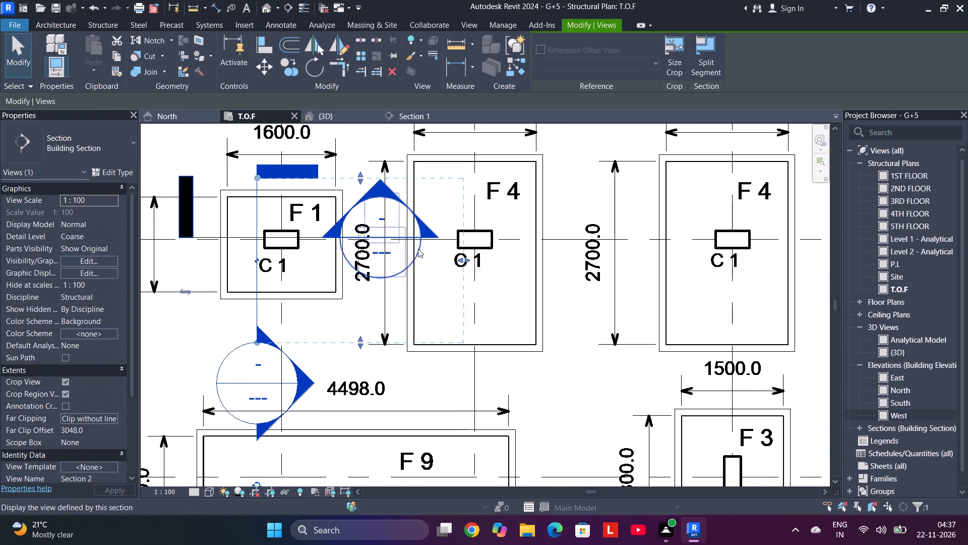
drag(465, 262, 320, 255)
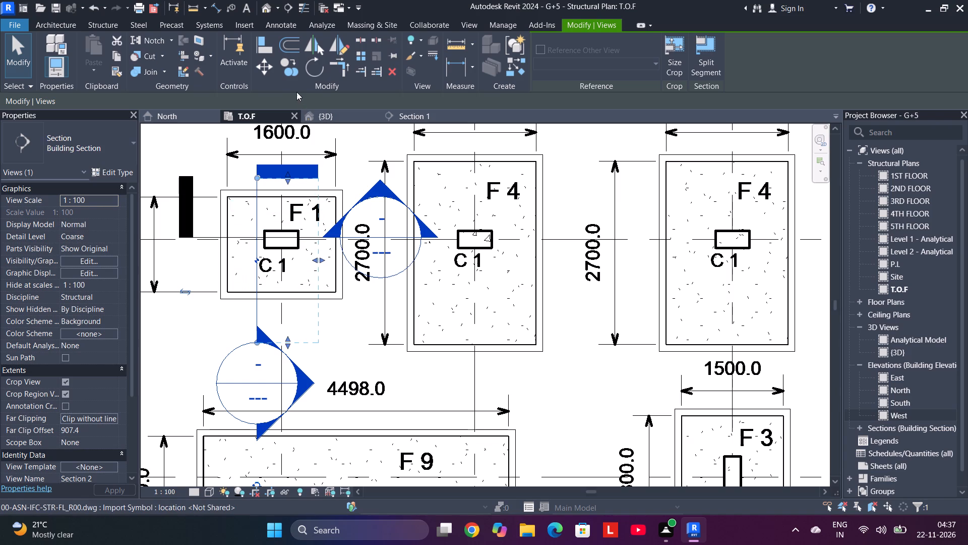
Open the new section's view and pull both ends of footing F1's upper 13M dotted bar set inward, clear of the top bar's bends.
click(257, 341)
right_click(257, 341)
click(349, 227)
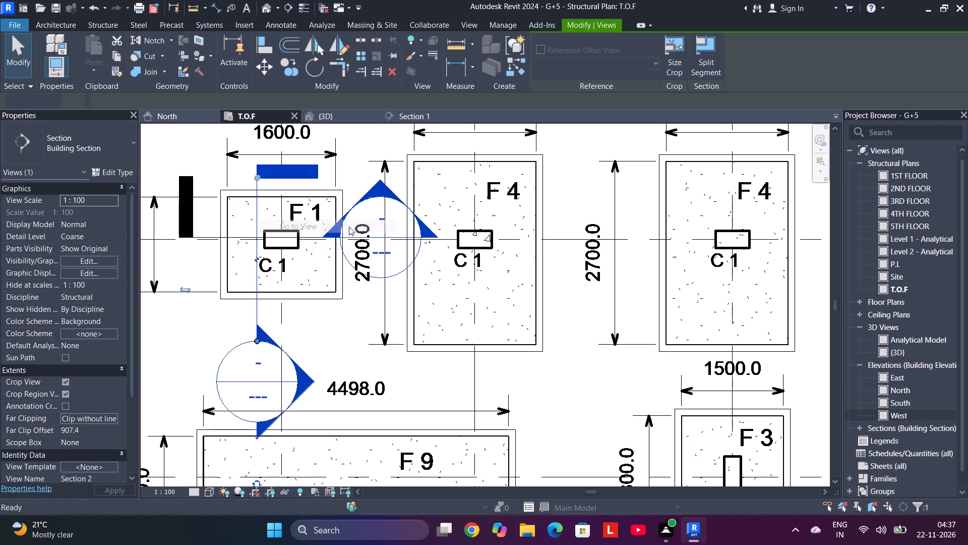
scroll(462, 358, up, 6)
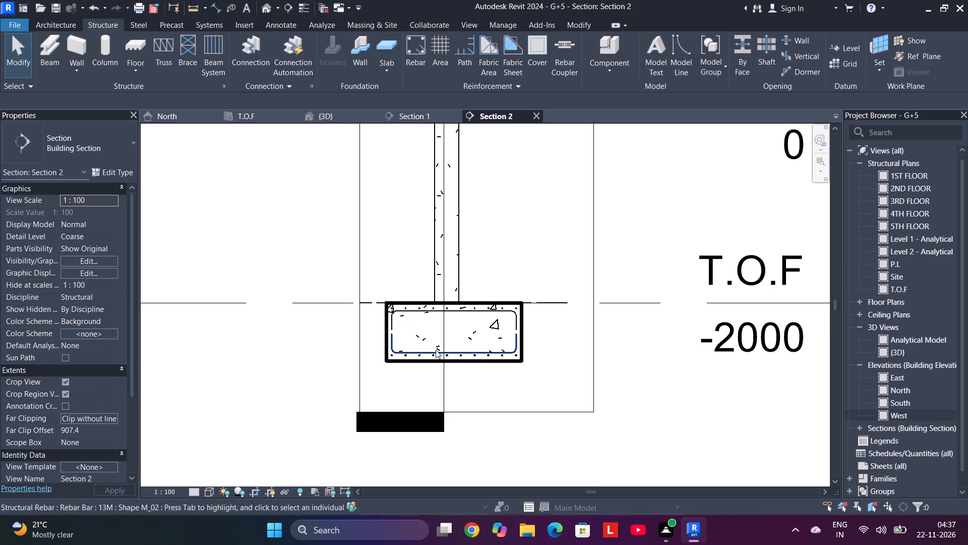
scroll(430, 346, up, 5)
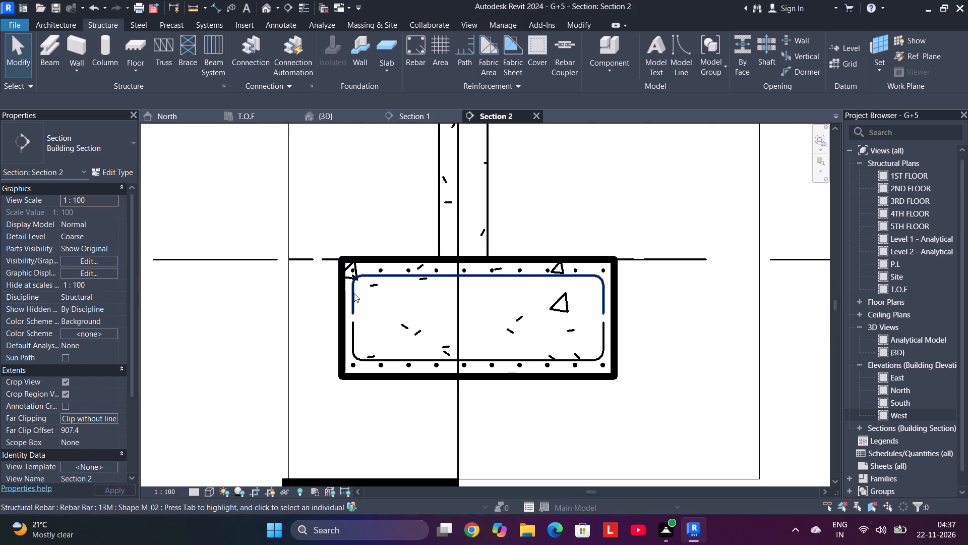
click(352, 269)
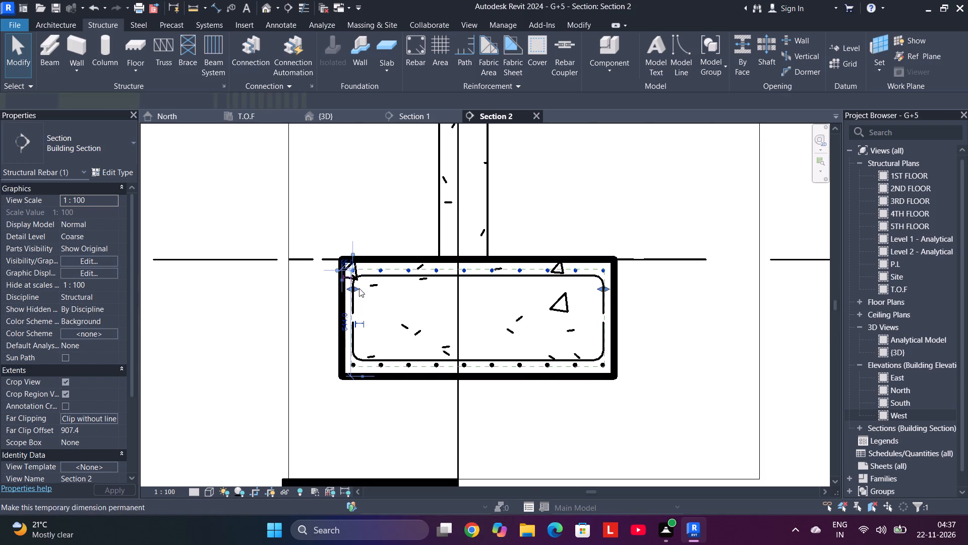
scroll(359, 288, up, 5)
drag(347, 287, 358, 291)
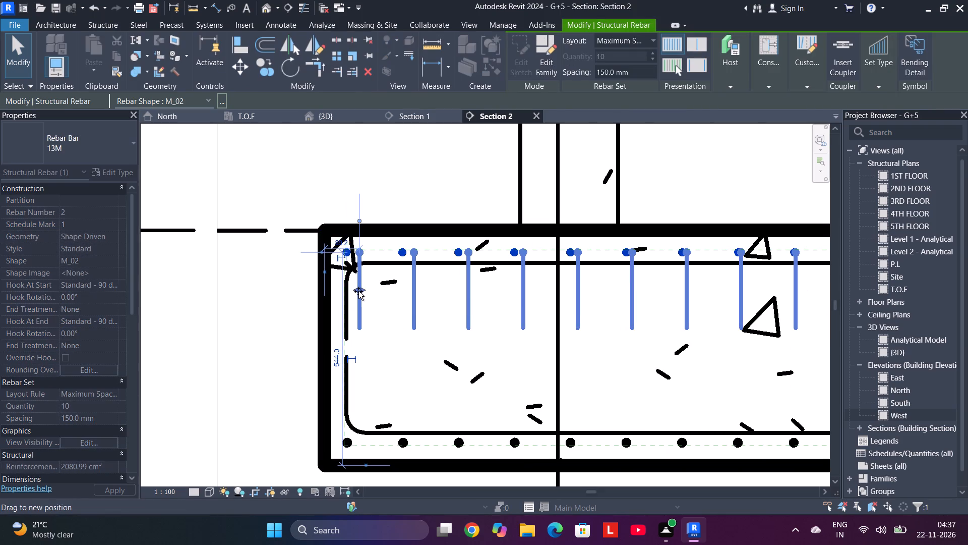
drag(358, 291, 355, 291)
scroll(473, 309, down, 3)
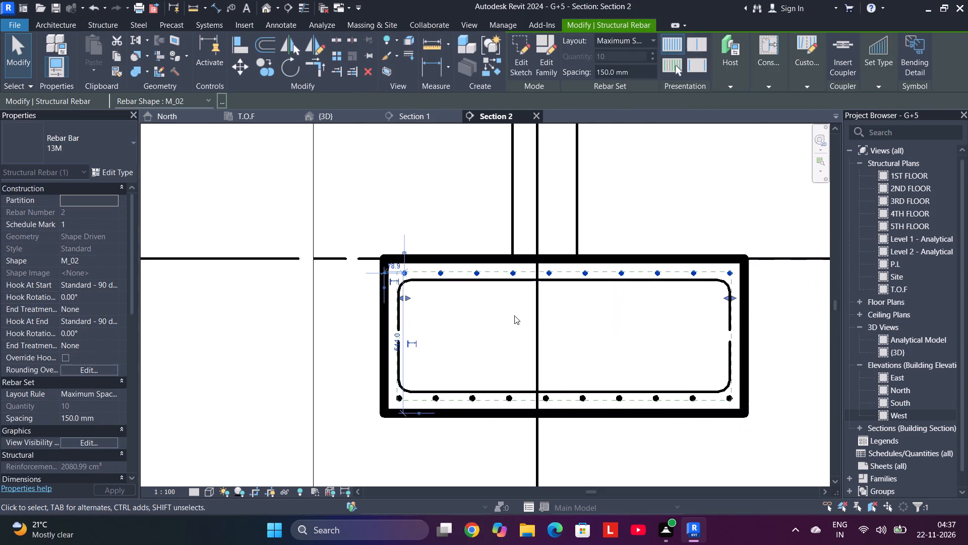
middle_drag(515, 315, 389, 304)
click(606, 264)
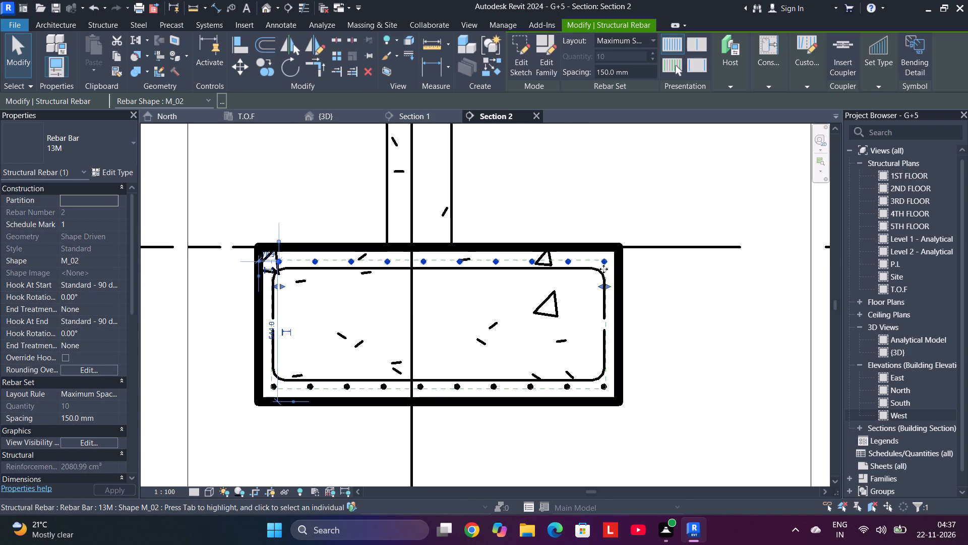
drag(603, 286, 594, 286)
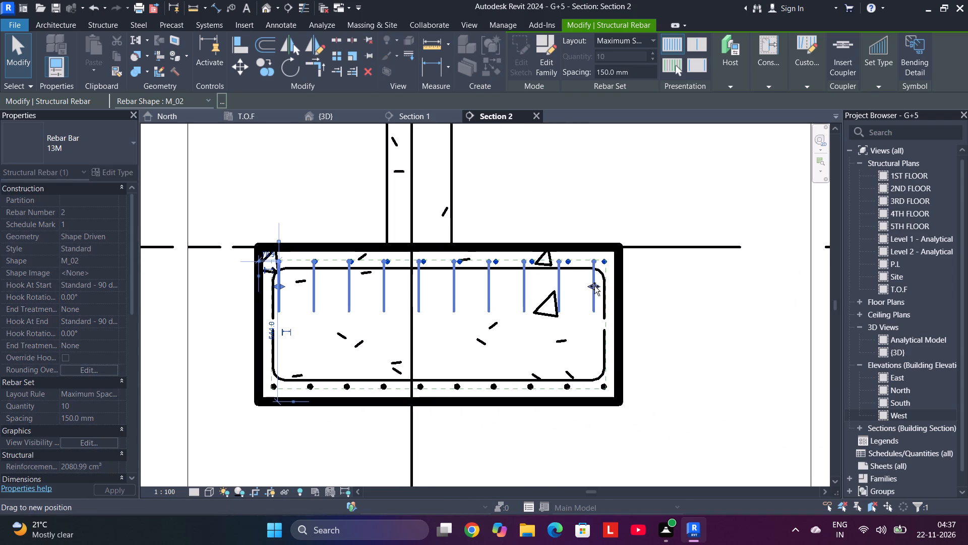
drag(594, 286, 596, 285)
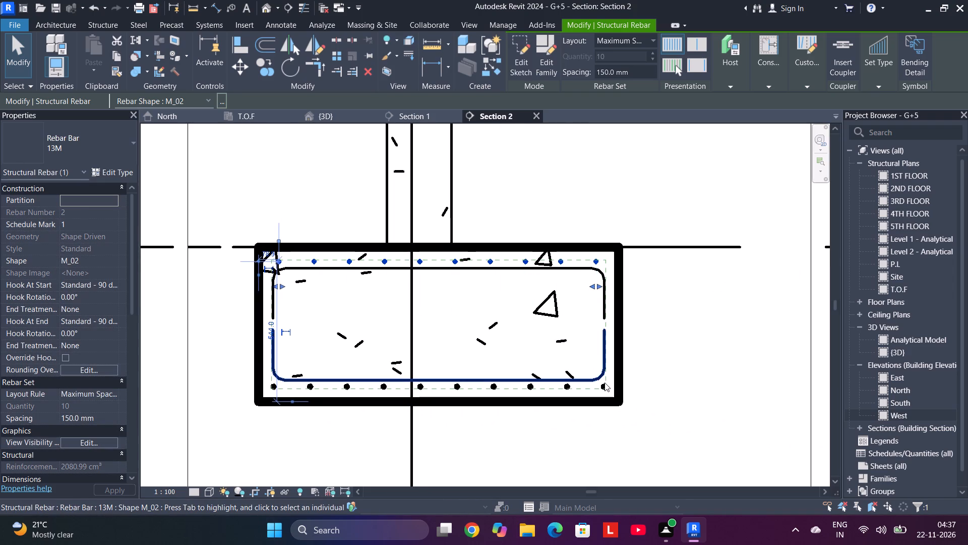
Pull both ends of the lower 16M dotted bar set inward to line up with the upper set.
click(604, 383)
click(603, 356)
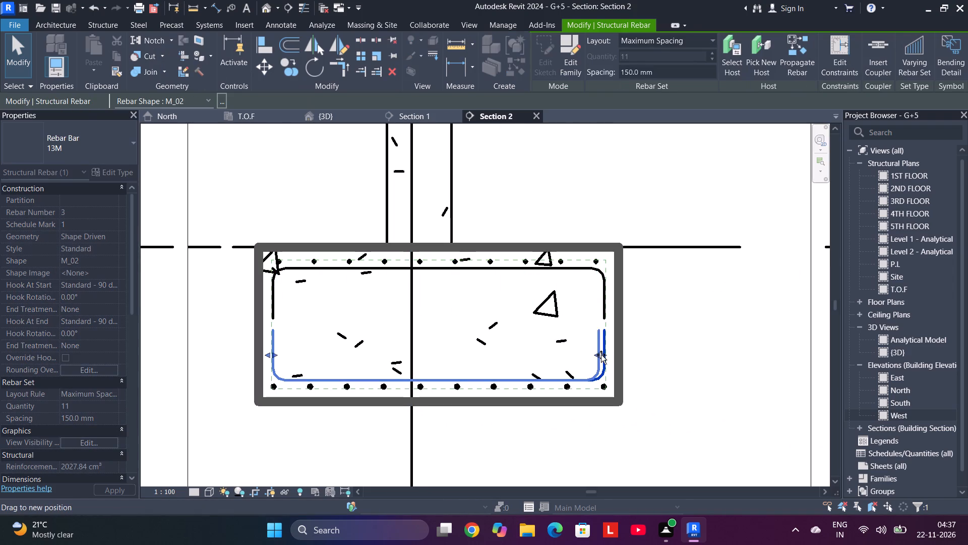
click(605, 390)
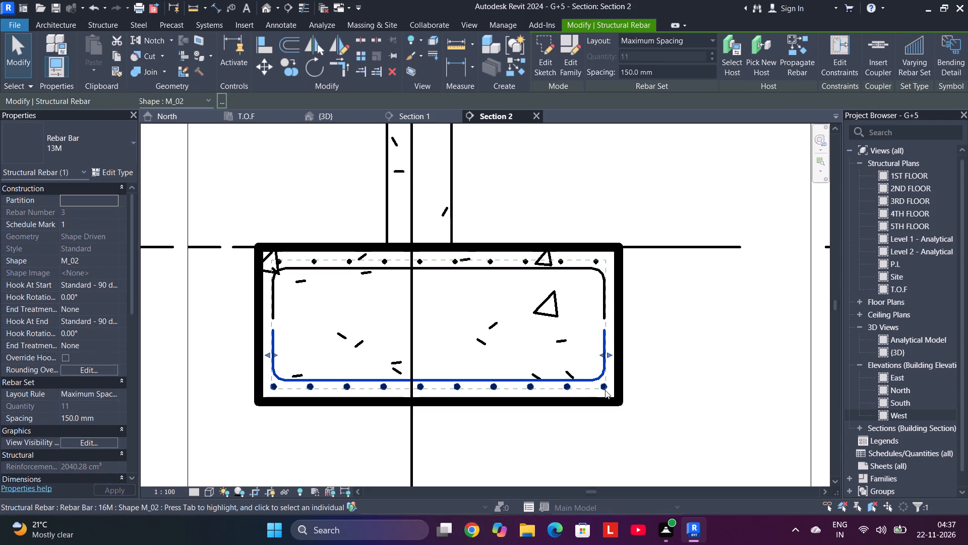
drag(609, 358, 598, 358)
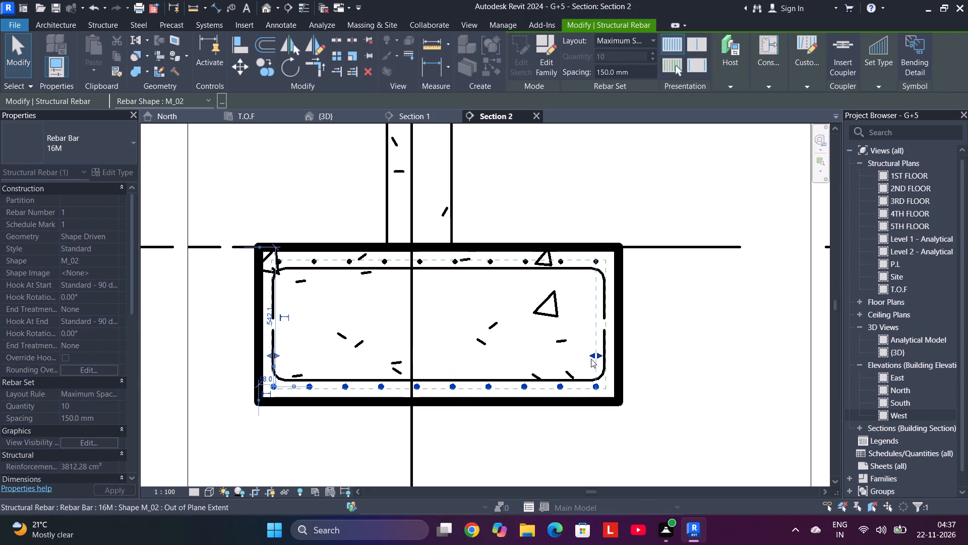
drag(270, 357, 277, 356)
Examine footing F1 and its reinforcement in the new section, the T.O.F plan and the 3D view.
scroll(342, 318, down, 3)
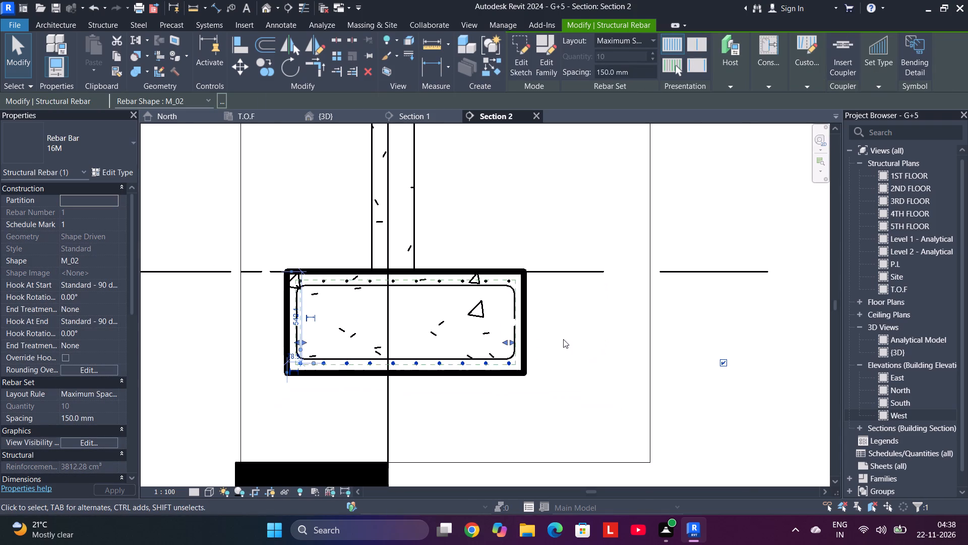
middle_drag(589, 307, 580, 361)
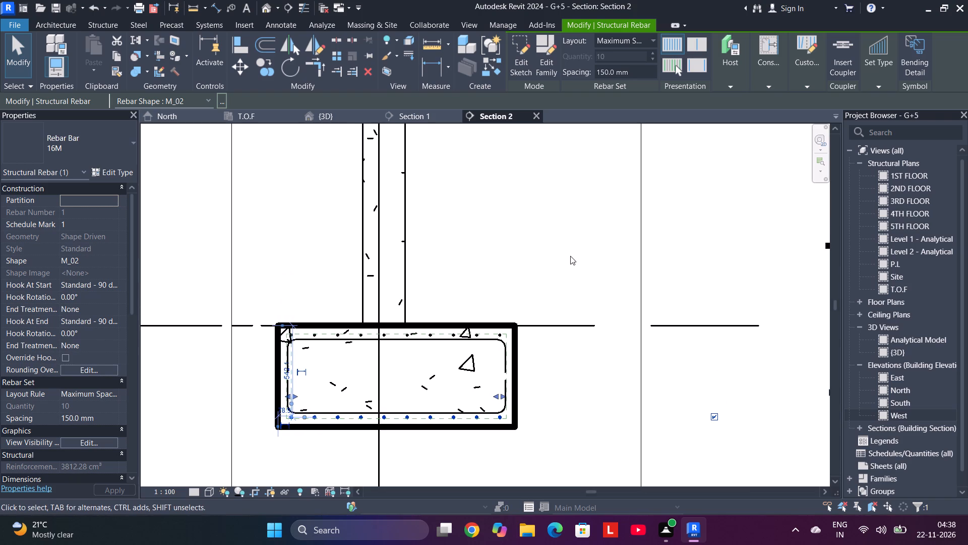
scroll(570, 259, down, 2)
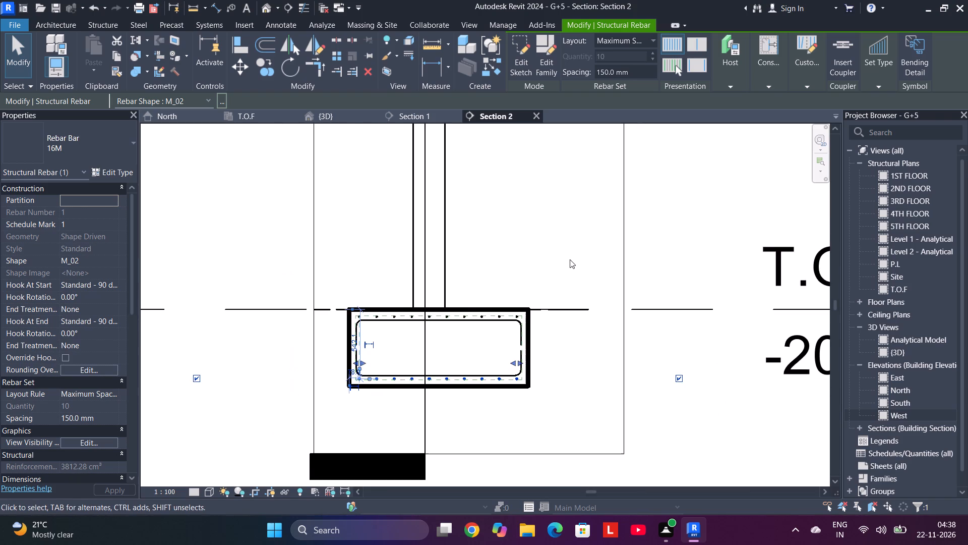
middle_drag(570, 259, 563, 304)
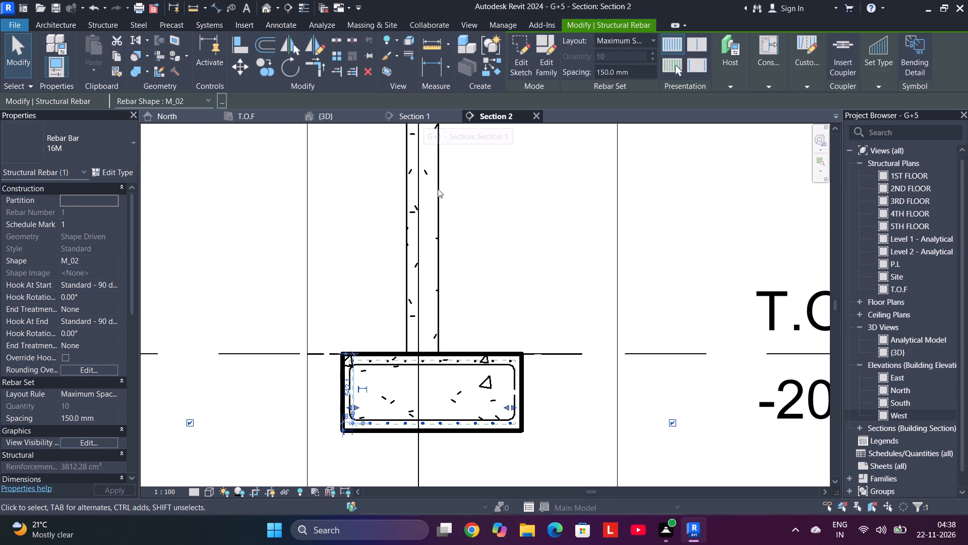
middle_drag(478, 273, 459, 320)
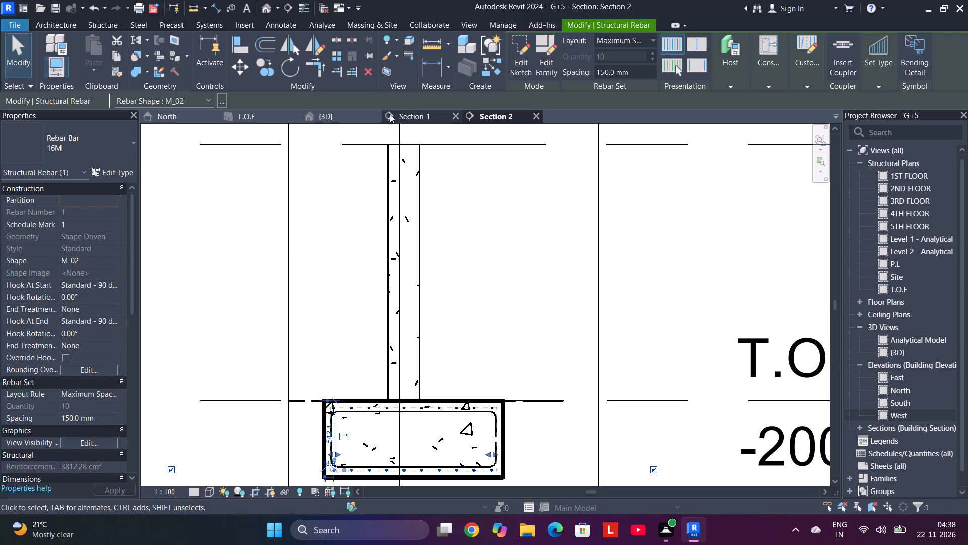
click(245, 119)
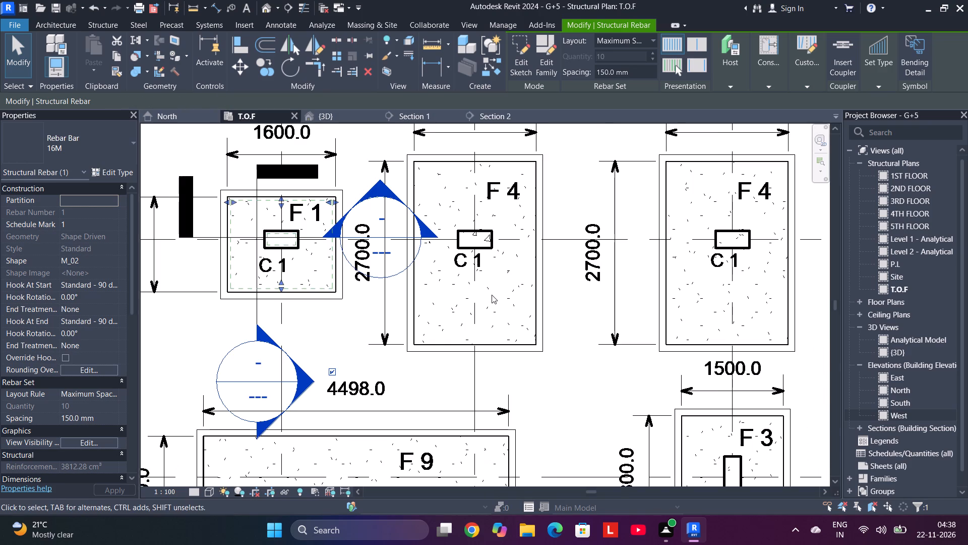
scroll(417, 267, down, 3)
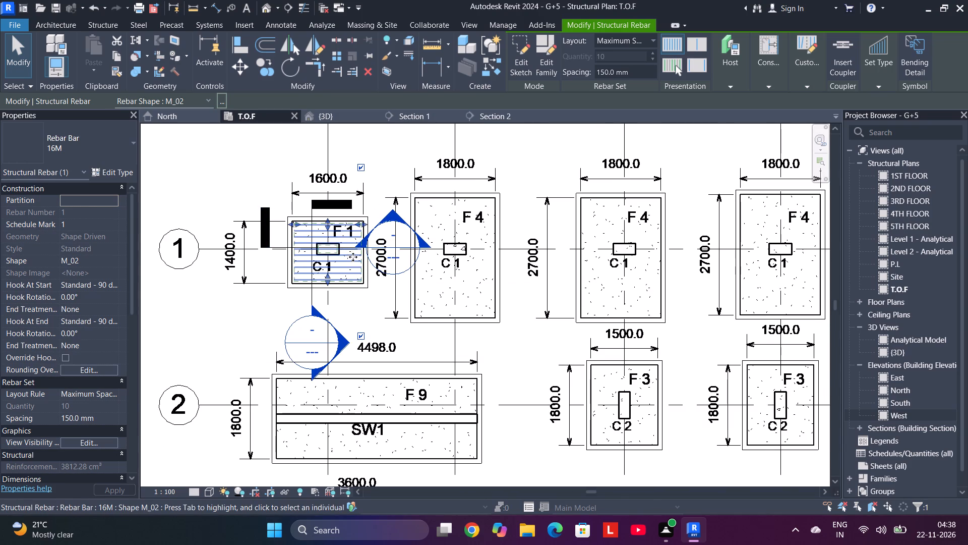
middle_drag(522, 301, 490, 311)
scroll(435, 237, up, 5)
scroll(435, 237, down, 4)
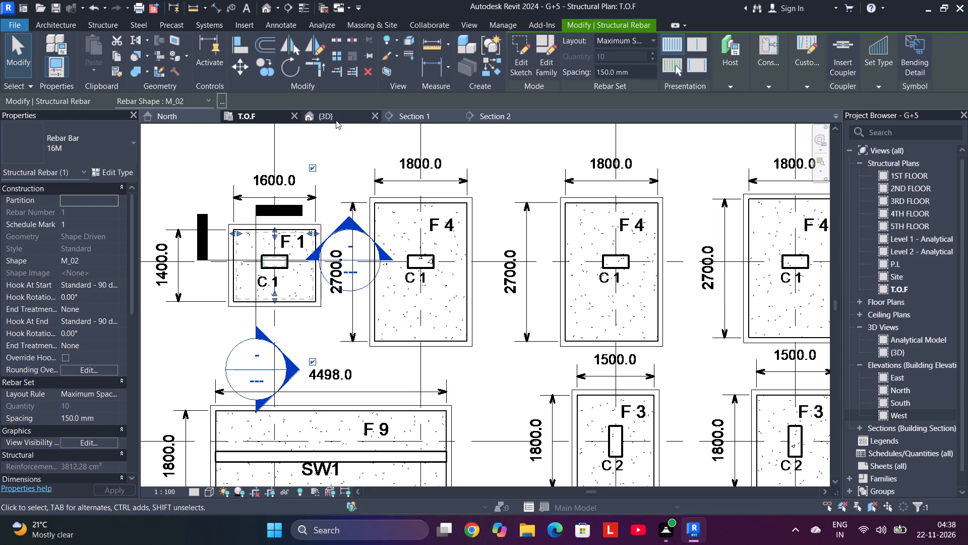
click(438, 115)
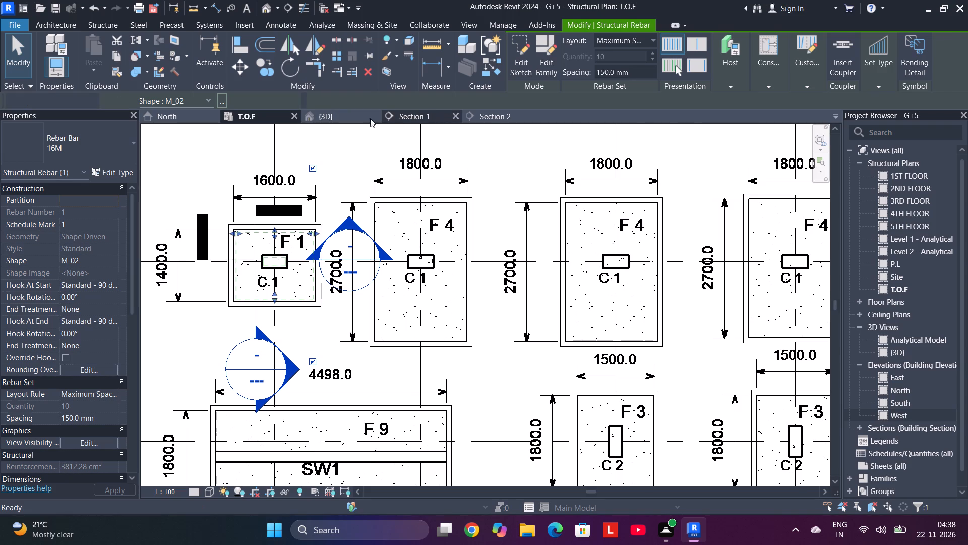
click(351, 118)
scroll(492, 288, down, 2)
middle_drag(492, 288, 492, 288)
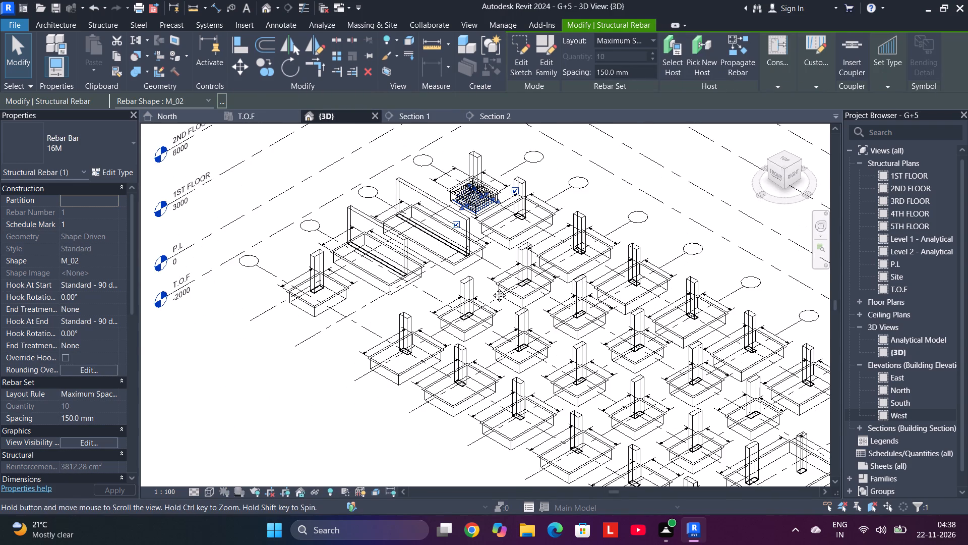
middle_drag(492, 288, 454, 348)
scroll(443, 255, up, 10)
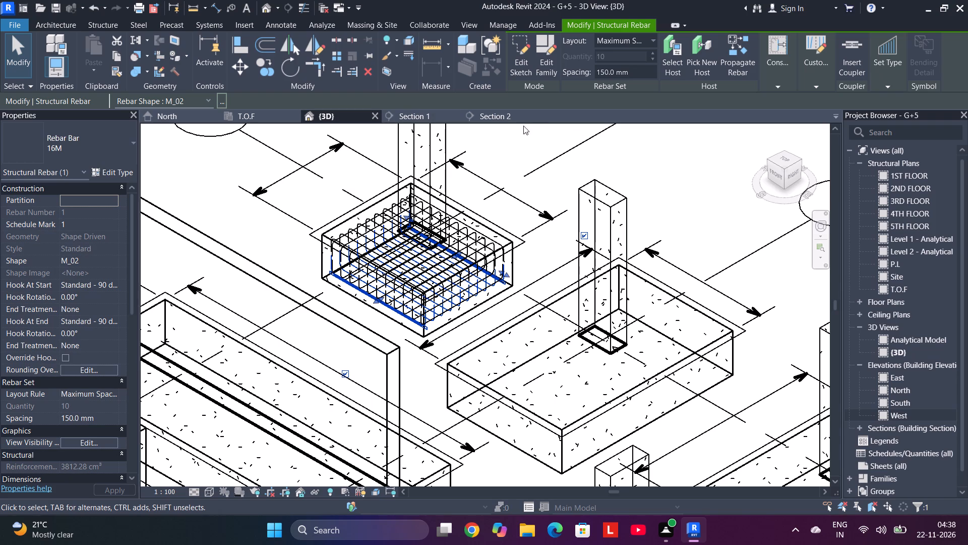
Compare footing F1's bar sets in Section 2 and Section 1, clearing the rebar selection.
click(499, 121)
click(419, 115)
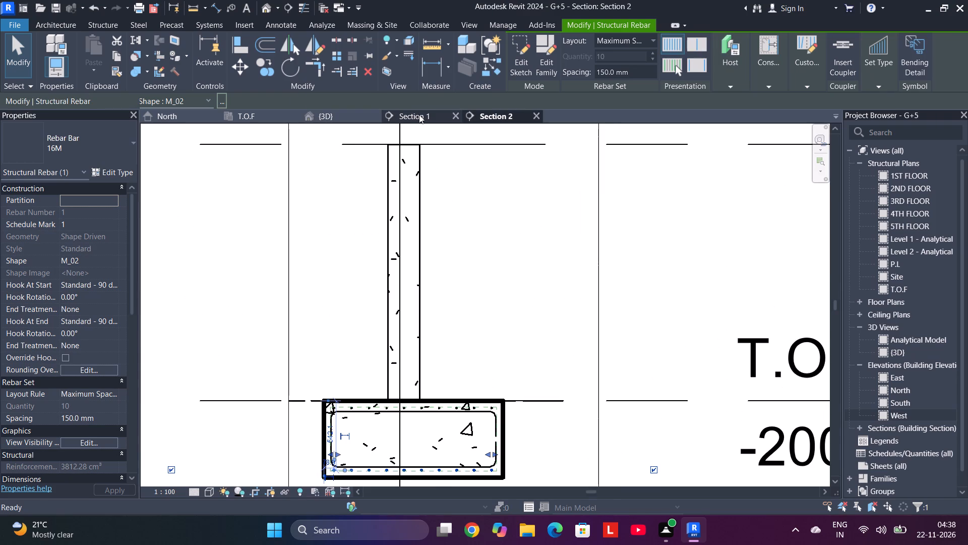
scroll(447, 207, down, 5)
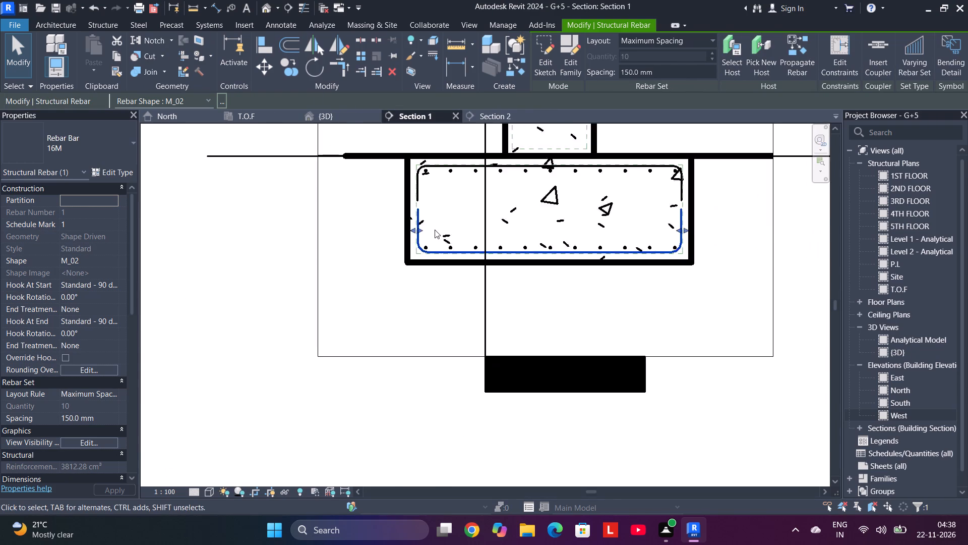
scroll(435, 230, down, 2)
key(Escape)
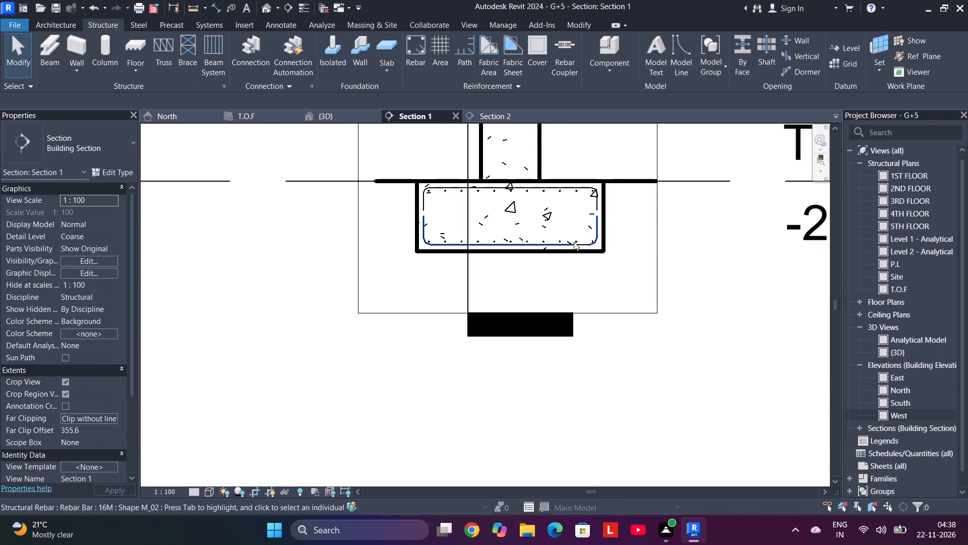
key(Escape)
drag(626, 245, 508, 239)
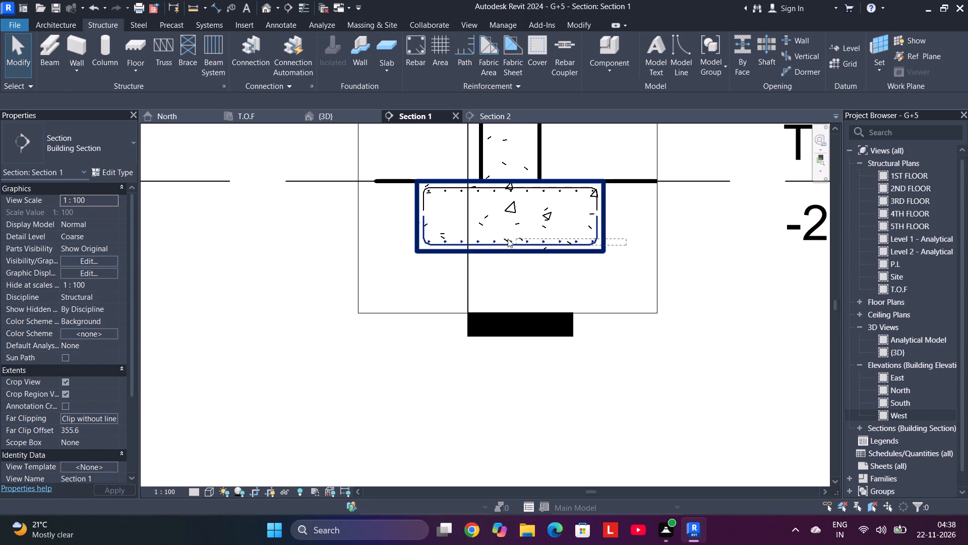
drag(508, 239, 643, 236)
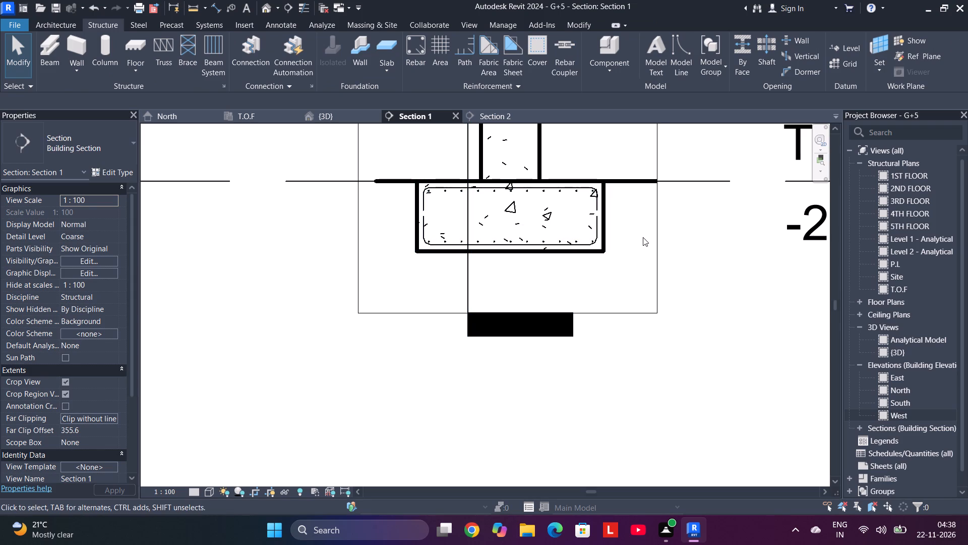
Select footing F1 together with its reinforcement in Section 1 and filter the selection to Structural Rebar only.
drag(389, 190, 389, 190)
drag(389, 190, 395, 192)
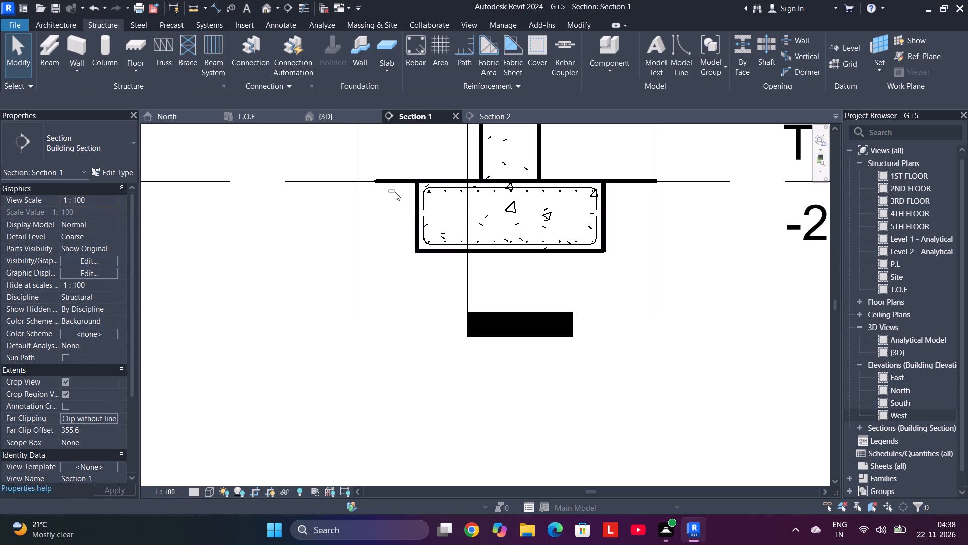
drag(395, 192, 396, 191)
drag(621, 263, 403, 190)
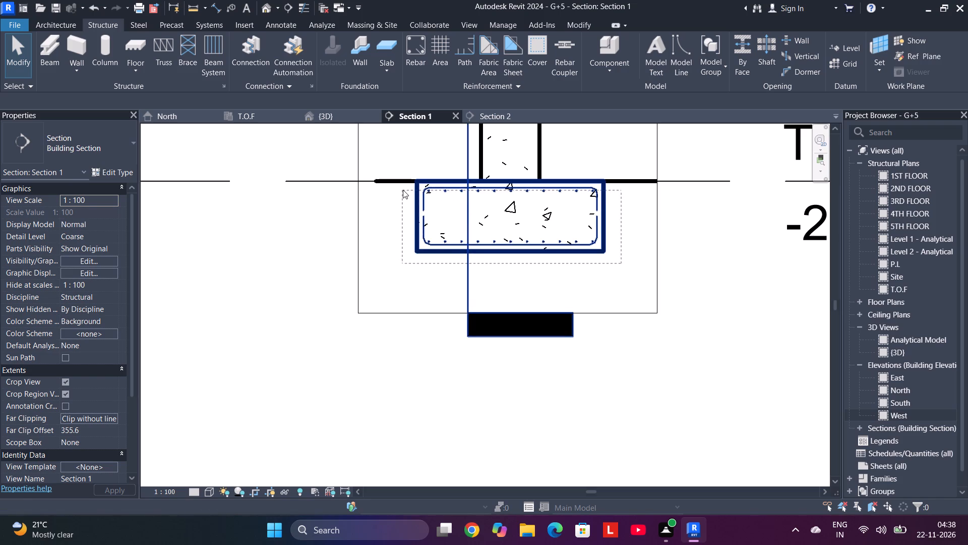
drag(403, 190, 404, 190)
click(543, 44)
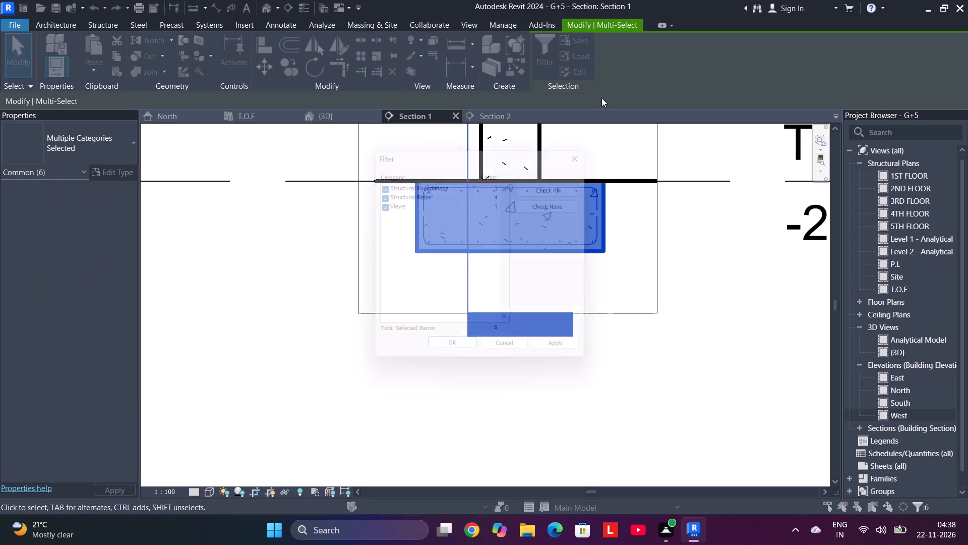
click(570, 200)
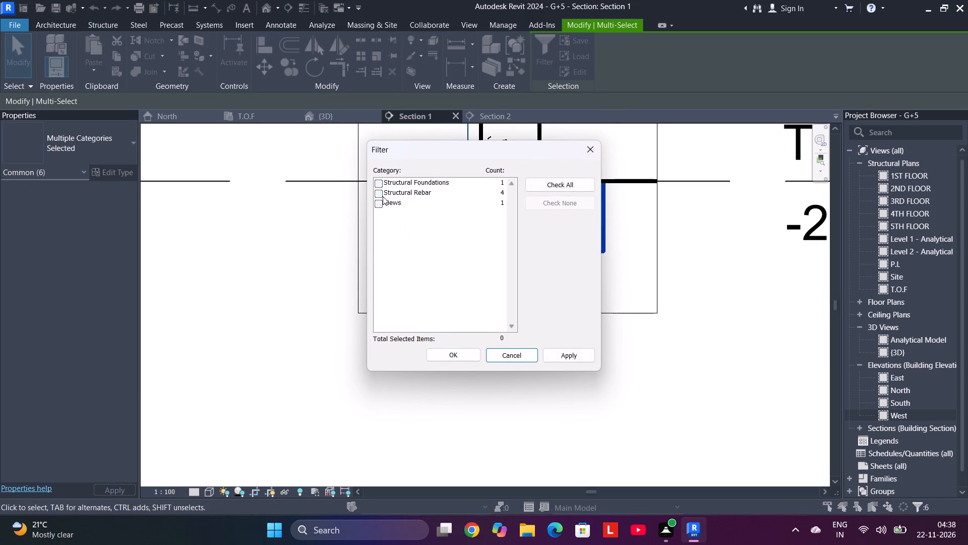
double_click(380, 202)
click(377, 191)
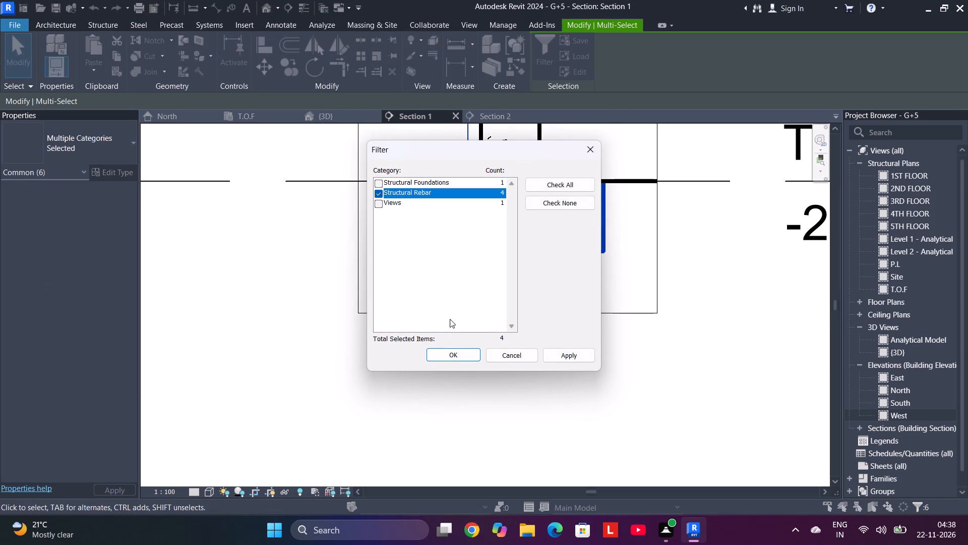
click(449, 353)
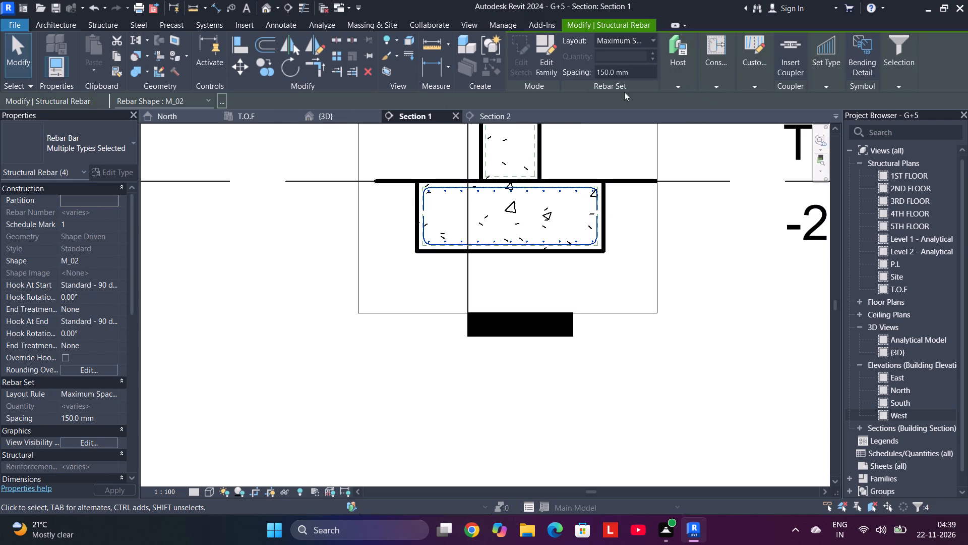
In the 3D view, propagate the selected bars by face from footing F1's top face to the top of the adjacent larger footing.
click(337, 117)
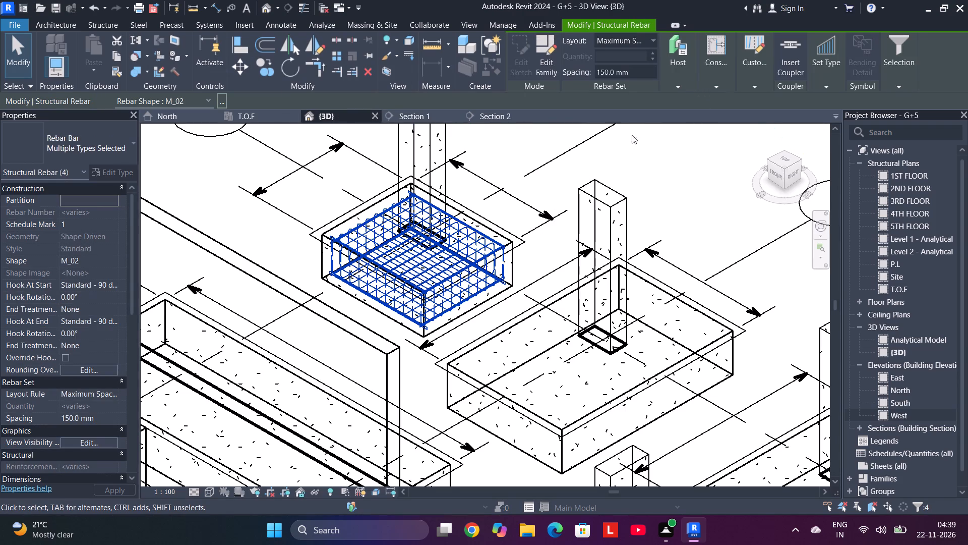
click(677, 84)
click(732, 113)
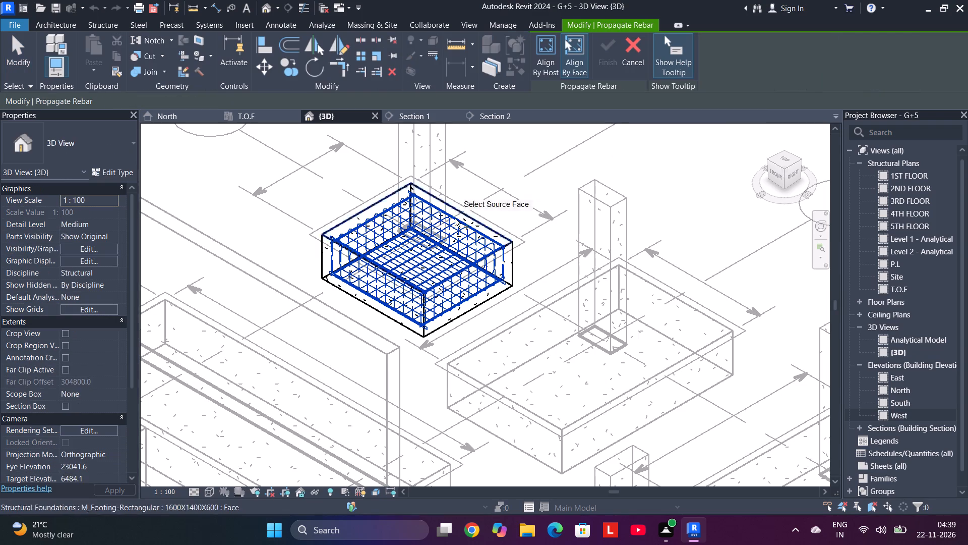
click(501, 235)
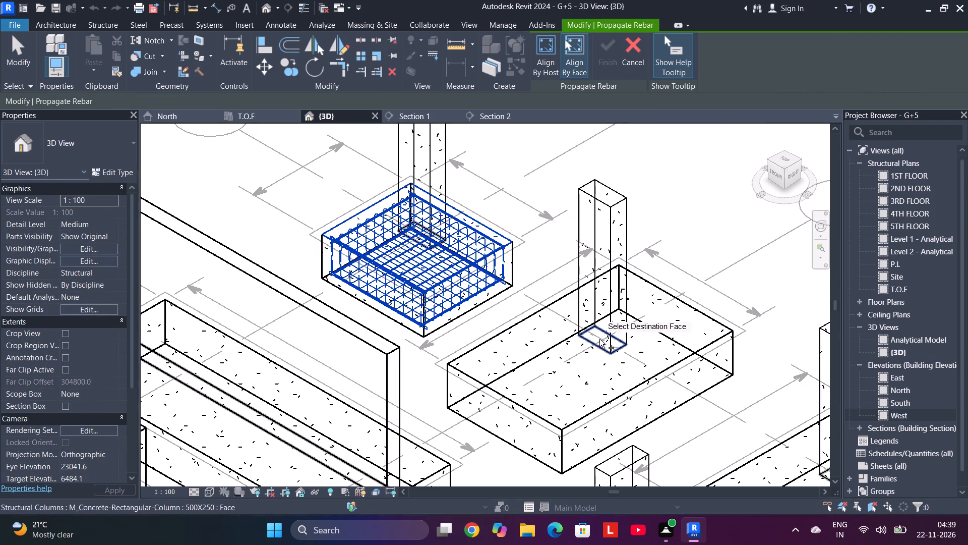
click(519, 325)
Propagate the bars onto the top faces of the five remaining 1800X2700X600 footings along the same row.
middle_drag(664, 363, 472, 179)
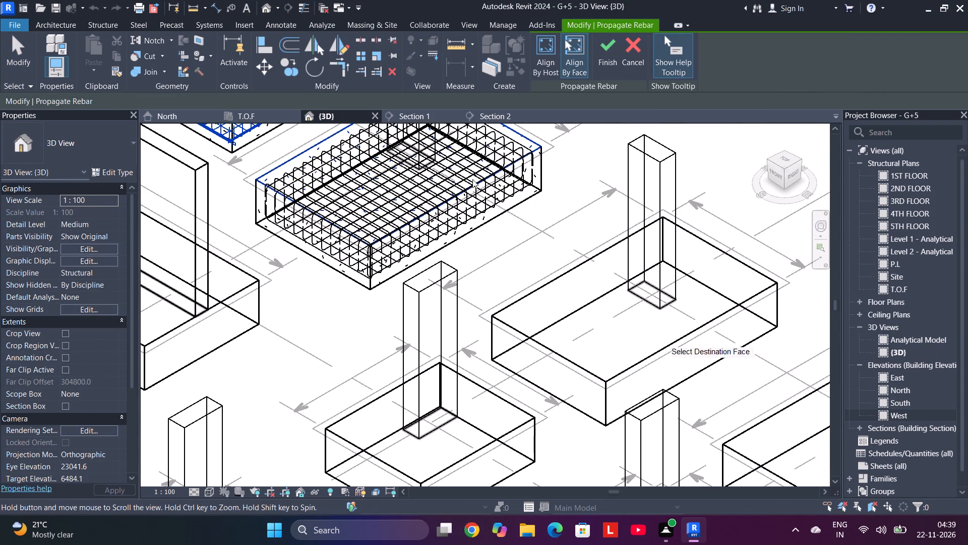
click(548, 286)
middle_drag(626, 315, 511, 211)
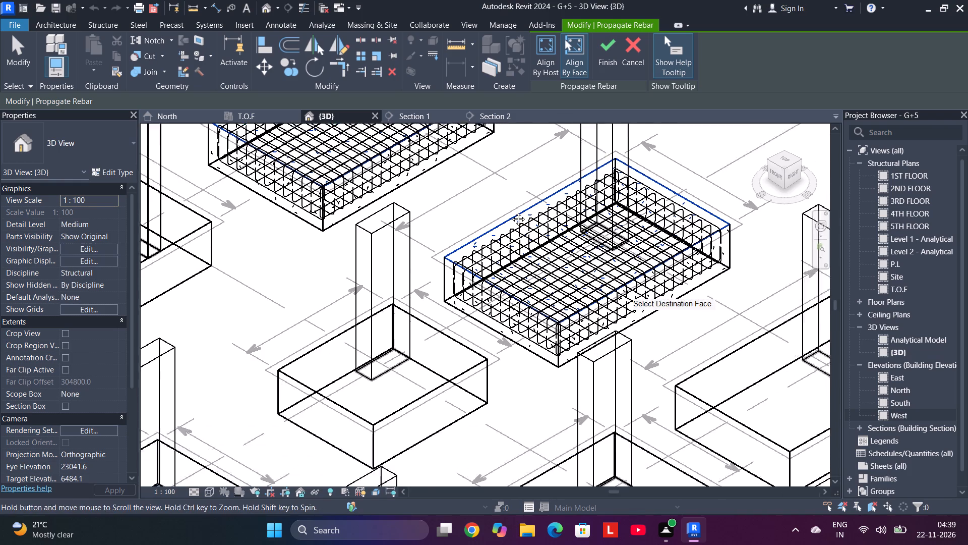
middle_drag(511, 211, 444, 164)
click(569, 282)
middle_drag(630, 291, 427, 88)
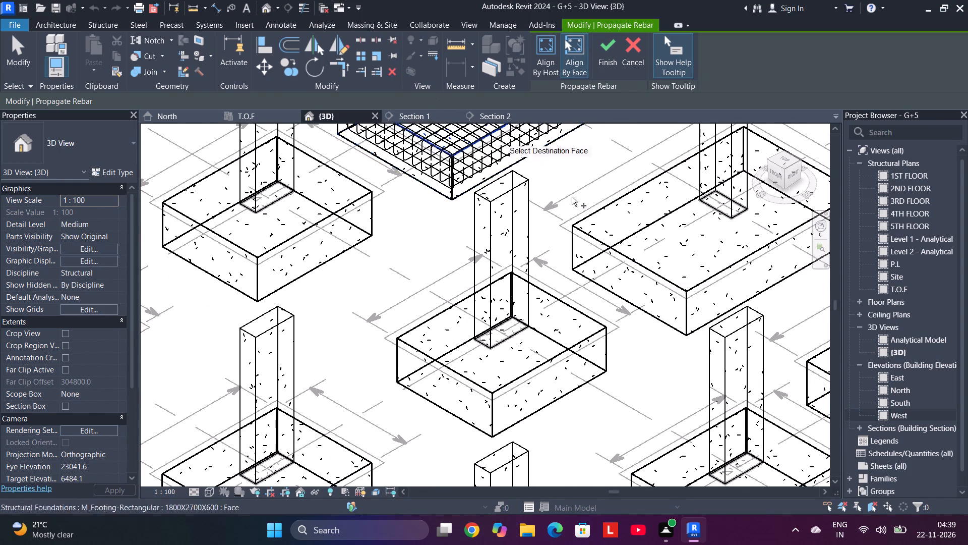
click(615, 205)
middle_drag(675, 225, 367, 146)
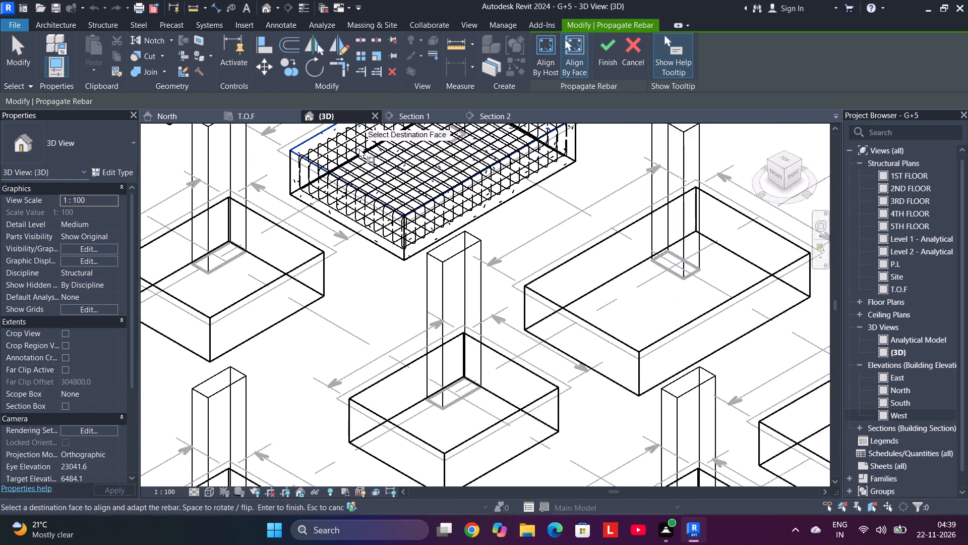
click(542, 260)
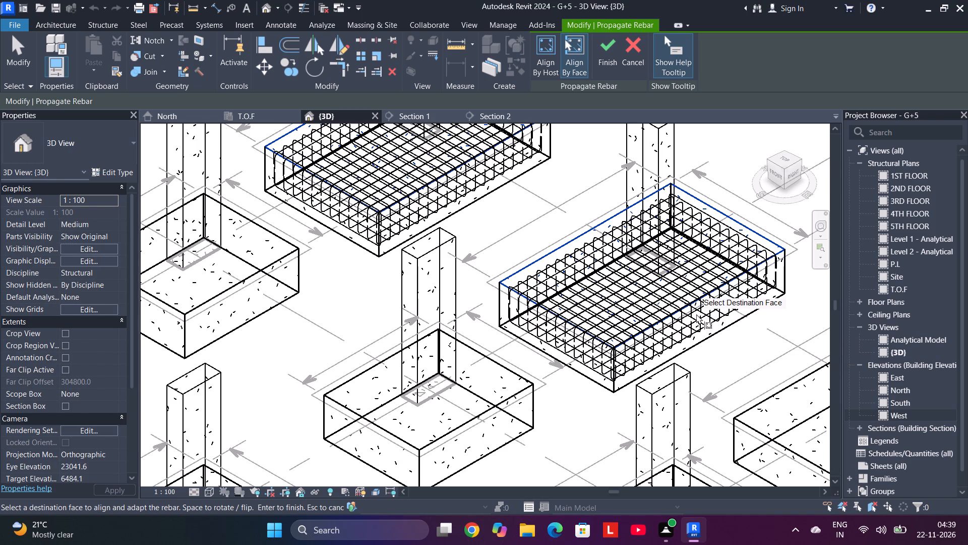
middle_drag(733, 332, 503, 203)
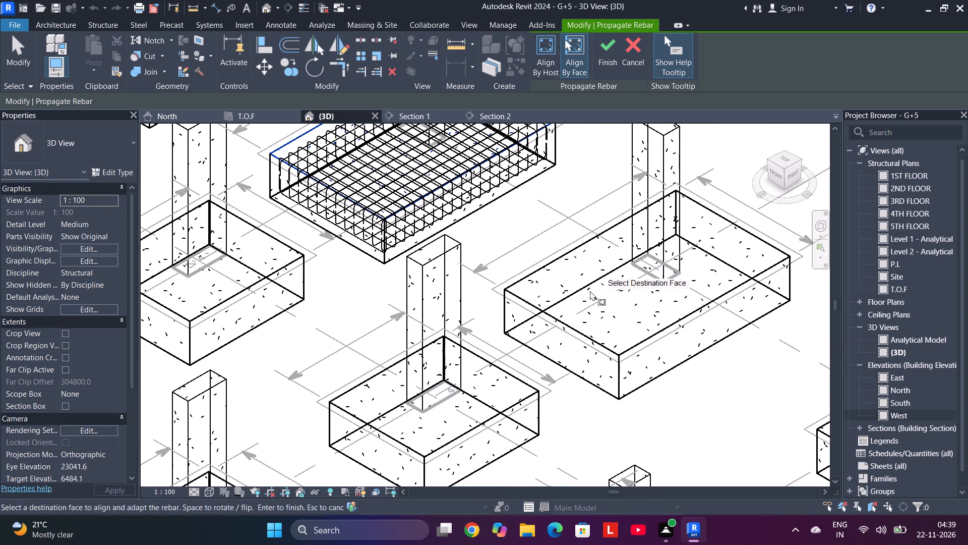
click(527, 273)
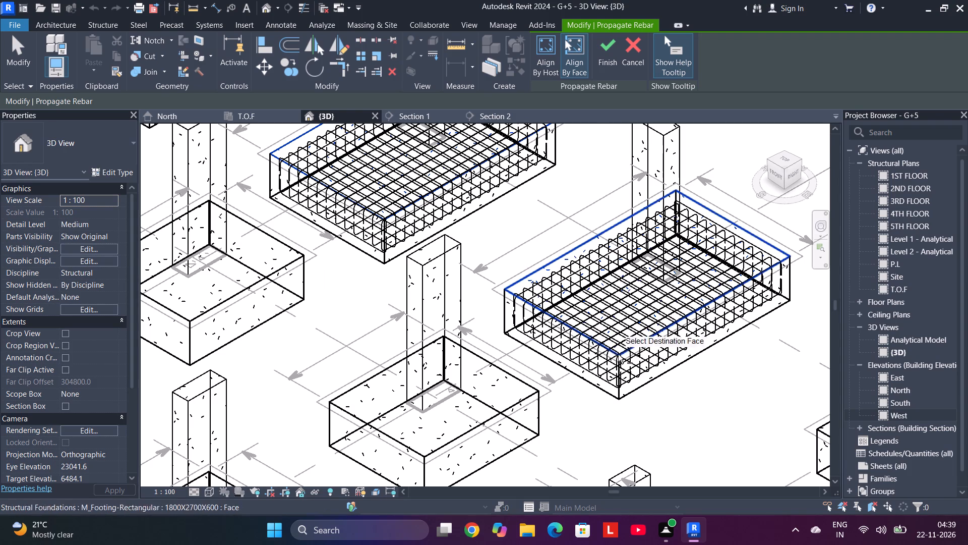
Propagate the bars onto the 2000X1700X600 footing at the row's end and the large footing carrying two columns.
middle_drag(596, 365, 467, 254)
middle_drag(703, 345, 533, 310)
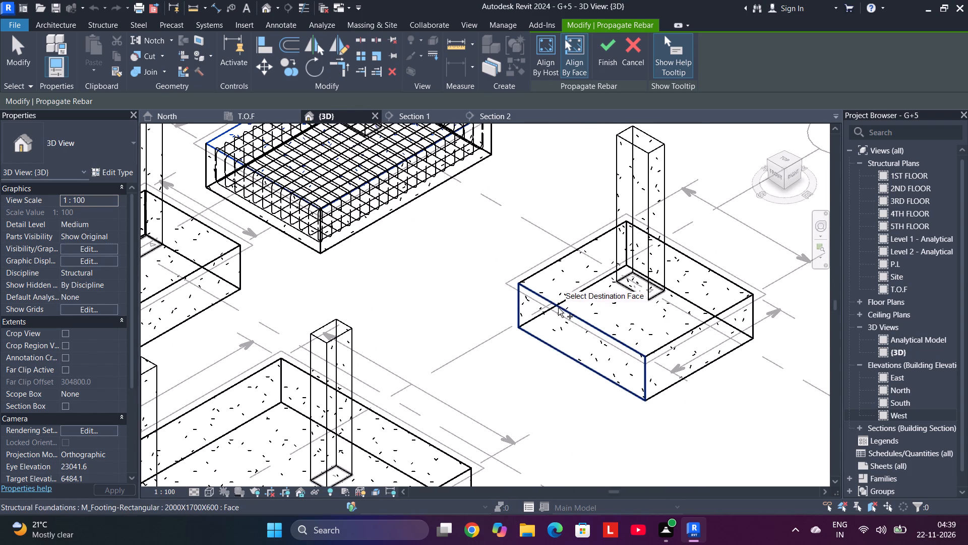
click(563, 305)
middle_drag(572, 329, 363, 263)
scroll(479, 299, down, 4)
middle_drag(485, 311, 767, 294)
click(612, 330)
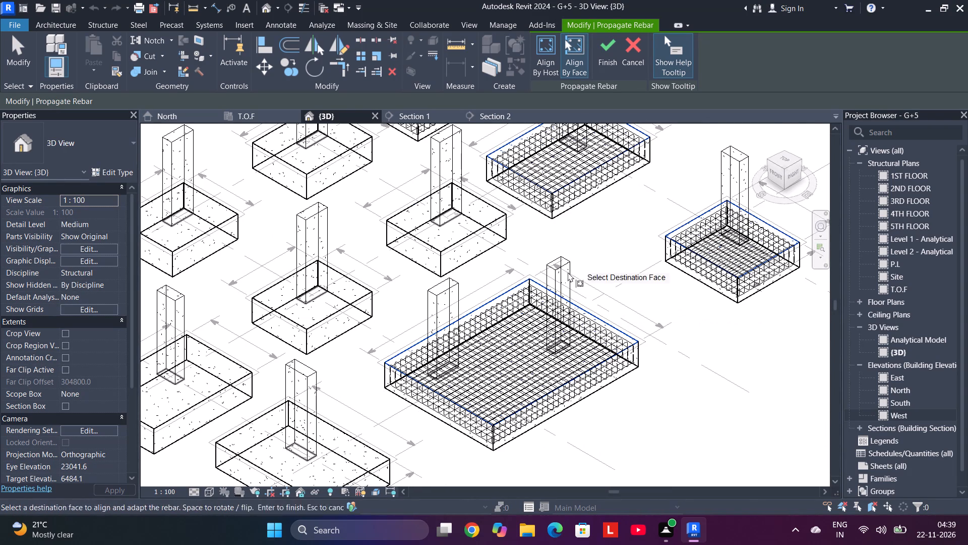
Propagate the bars onto the top faces of the five 1500X1800X600 footings in the neighbouring row, working back from the two-column footing.
scroll(479, 224, up, 4)
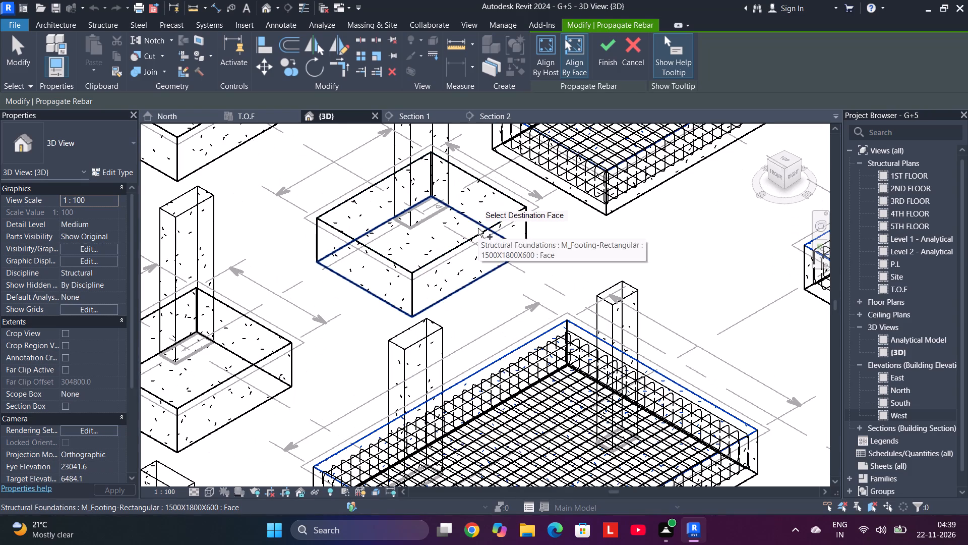
click(478, 230)
middle_drag(400, 215, 580, 391)
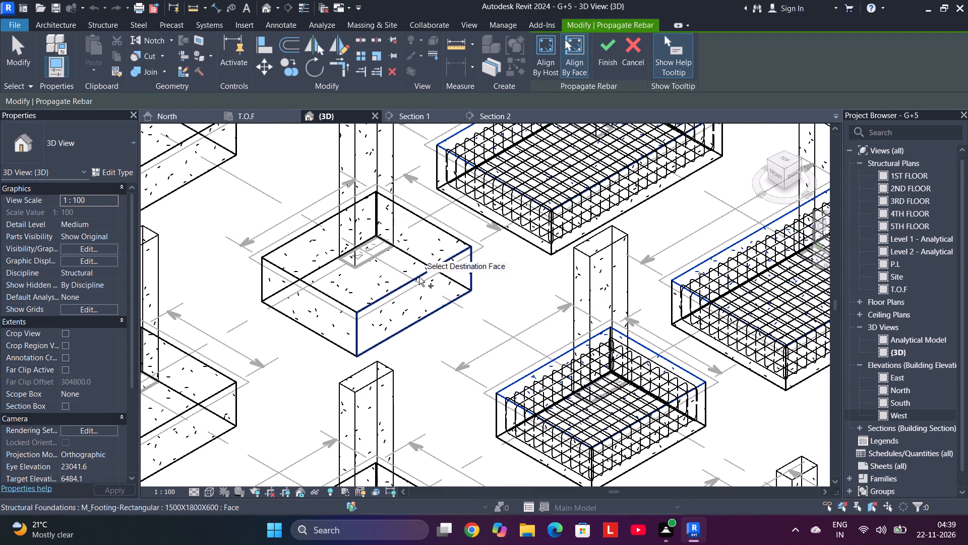
click(418, 273)
middle_drag(394, 267, 645, 473)
scroll(538, 394, up, 1)
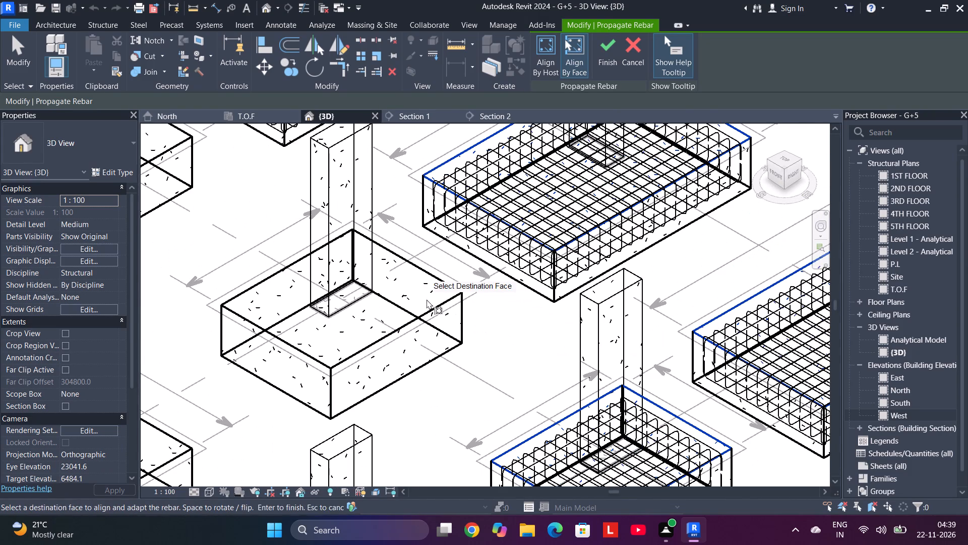
click(431, 307)
middle_drag(408, 293, 560, 401)
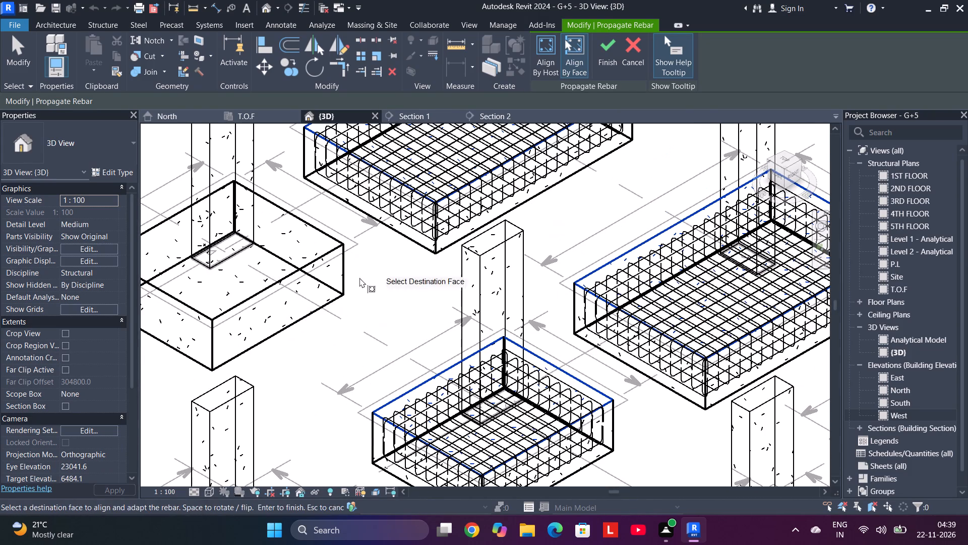
click(314, 256)
middle_drag(322, 259, 664, 370)
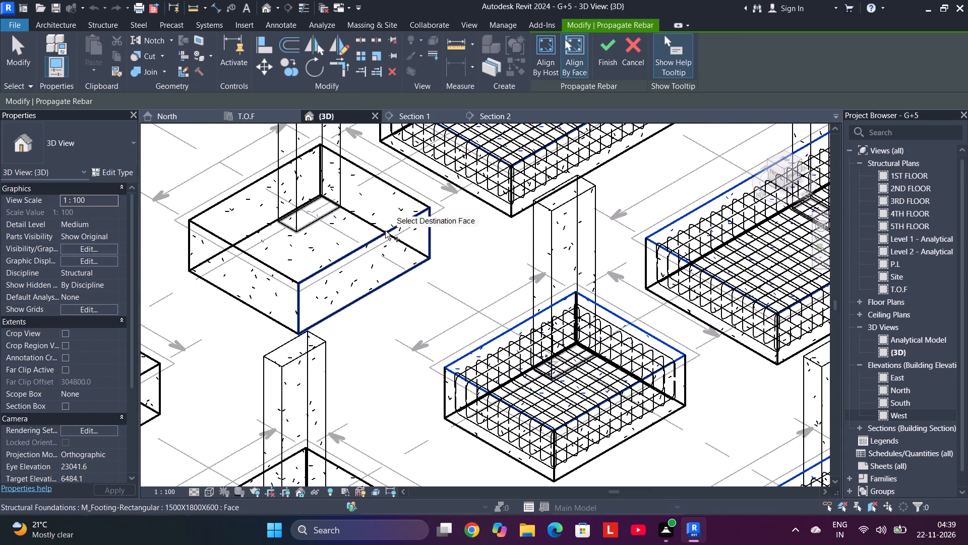
click(383, 230)
Propagate the bars onto the top face of the long wall footing nearest footing F1.
middle_drag(368, 266, 593, 397)
middle_drag(428, 245, 554, 357)
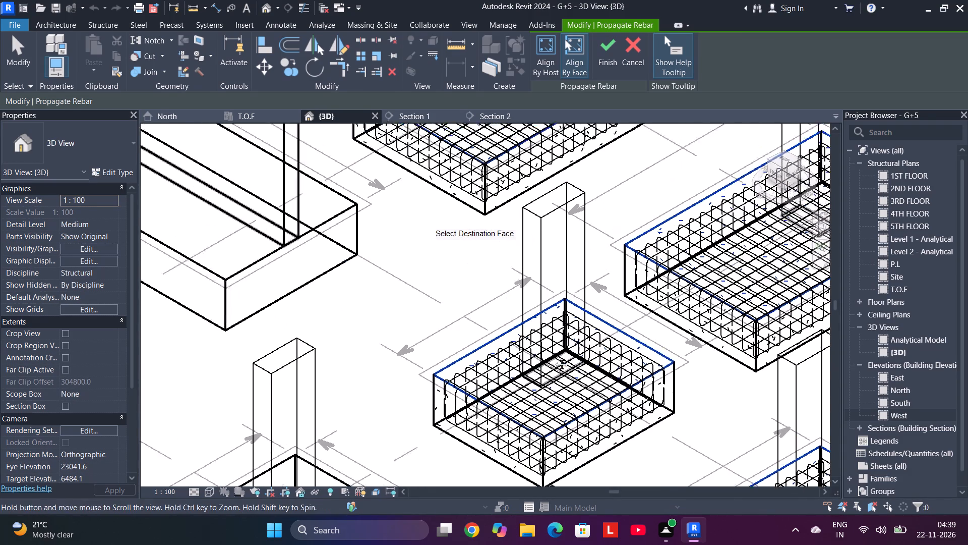
middle_drag(554, 357, 639, 432)
scroll(540, 368, down, 2)
middle_drag(539, 370, 567, 310)
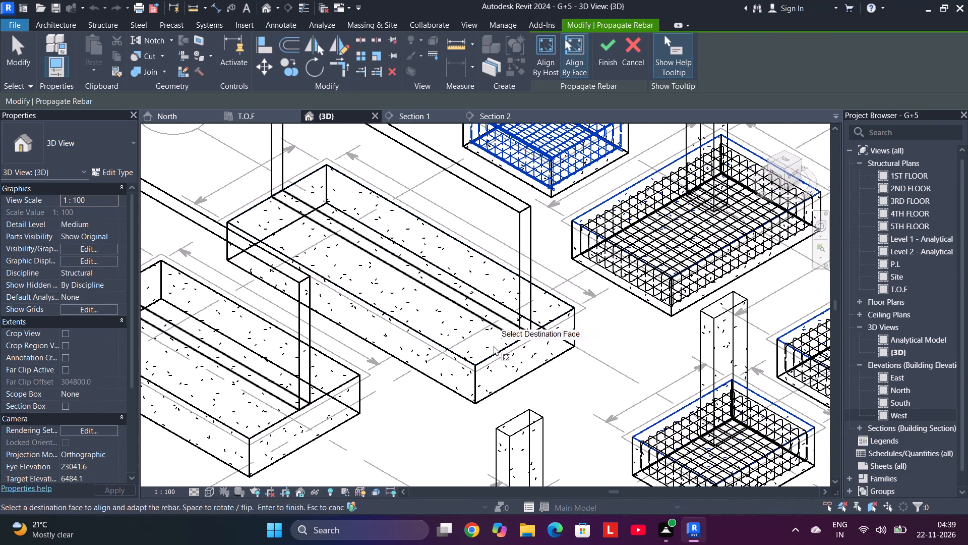
click(493, 350)
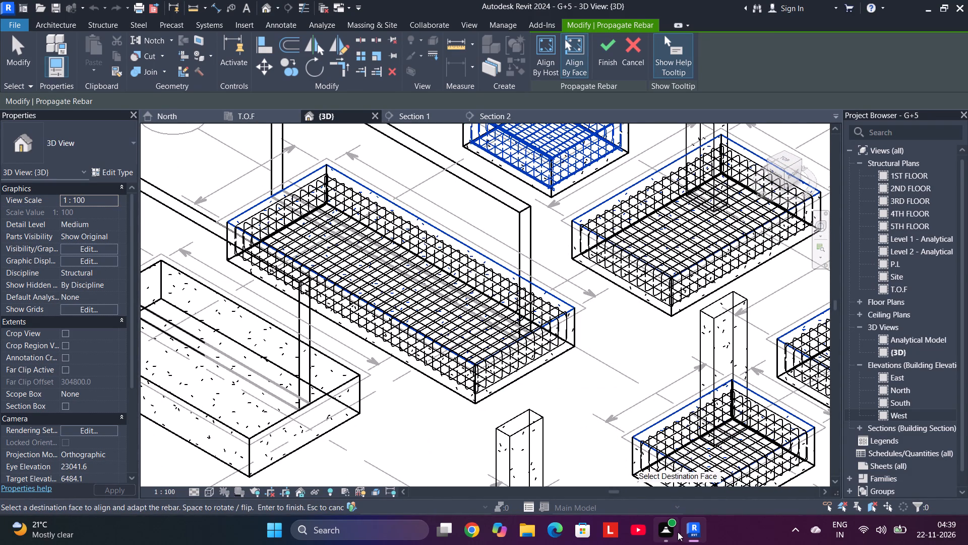
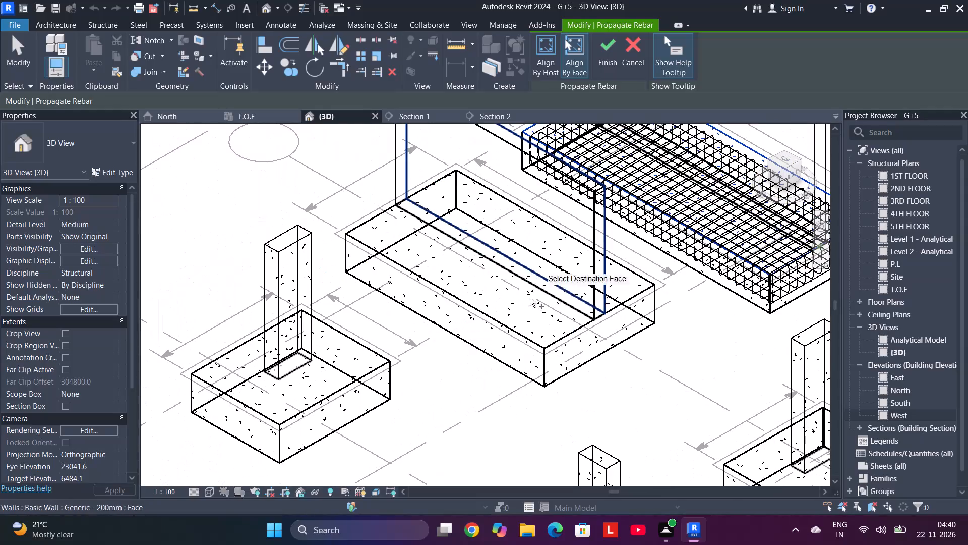
Propagate the bars onto the top faces of the 2000X3600X600 wall footing and the 2000X1600X600 footing beyond it.
click(501, 321)
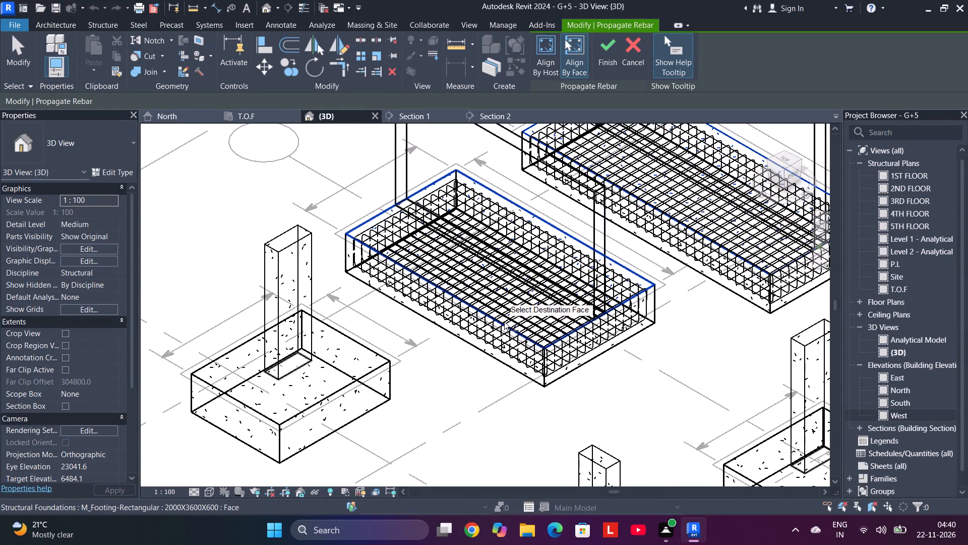
middle_drag(488, 365, 572, 292)
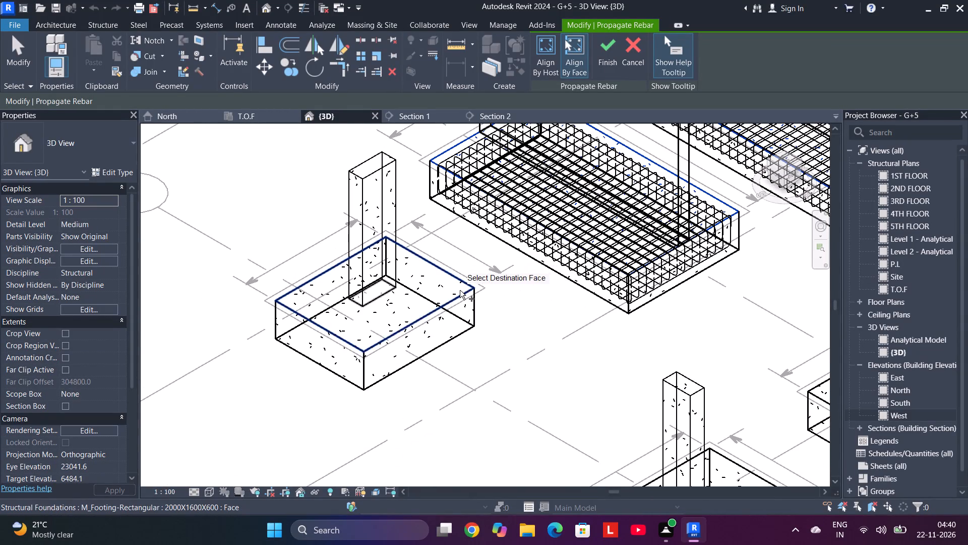
click(460, 290)
Propagate the bars onto the top faces of the five 1500X1800X600 footings in the unreinforced inner row, working toward the two-column footing.
middle_drag(573, 392, 462, 197)
middle_drag(694, 251, 689, 254)
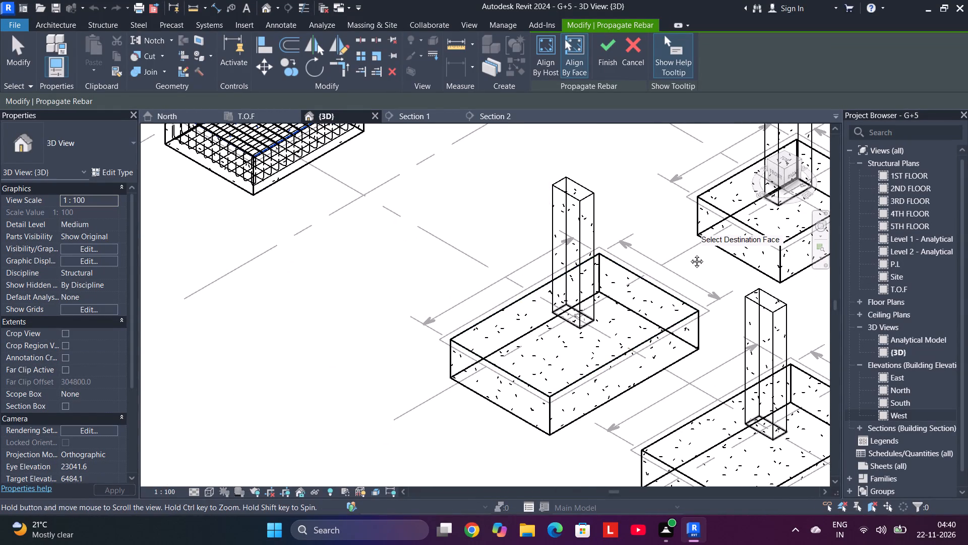
middle_drag(689, 254, 509, 289)
click(555, 255)
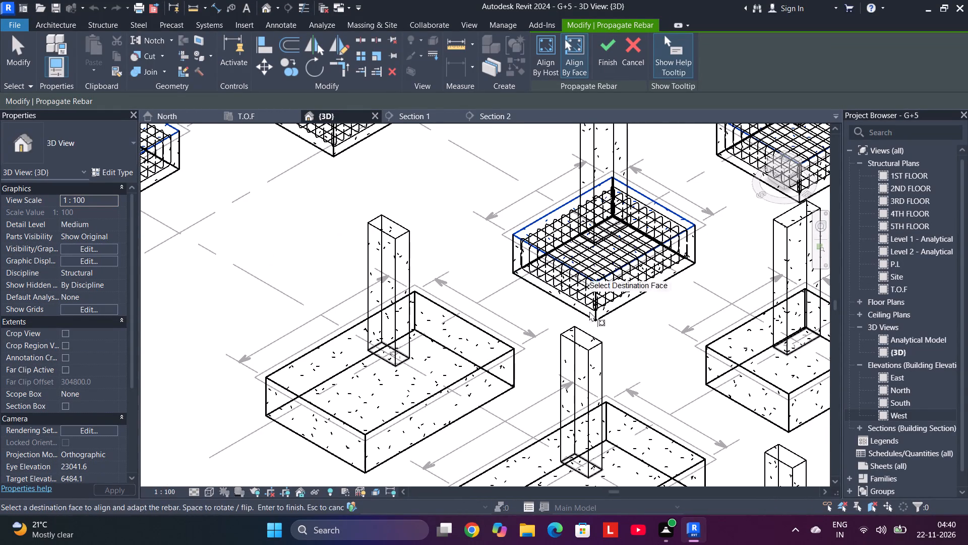
middle_drag(608, 338, 421, 249)
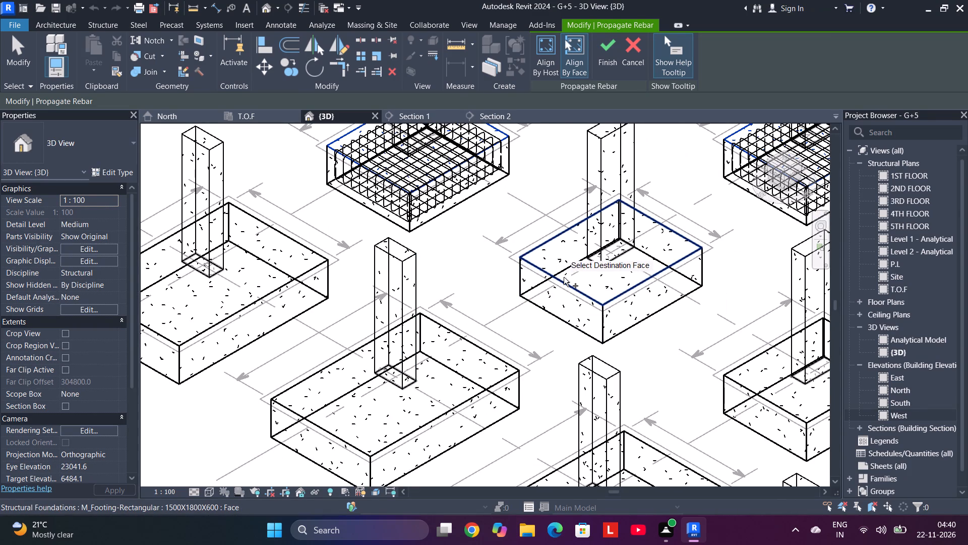
click(564, 277)
middle_drag(616, 348, 460, 193)
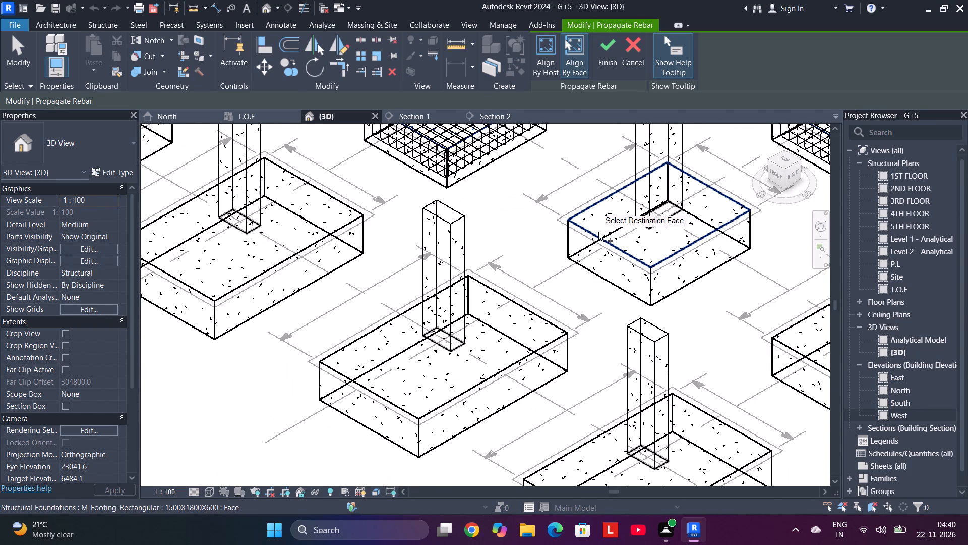
click(599, 232)
middle_drag(612, 240, 359, 211)
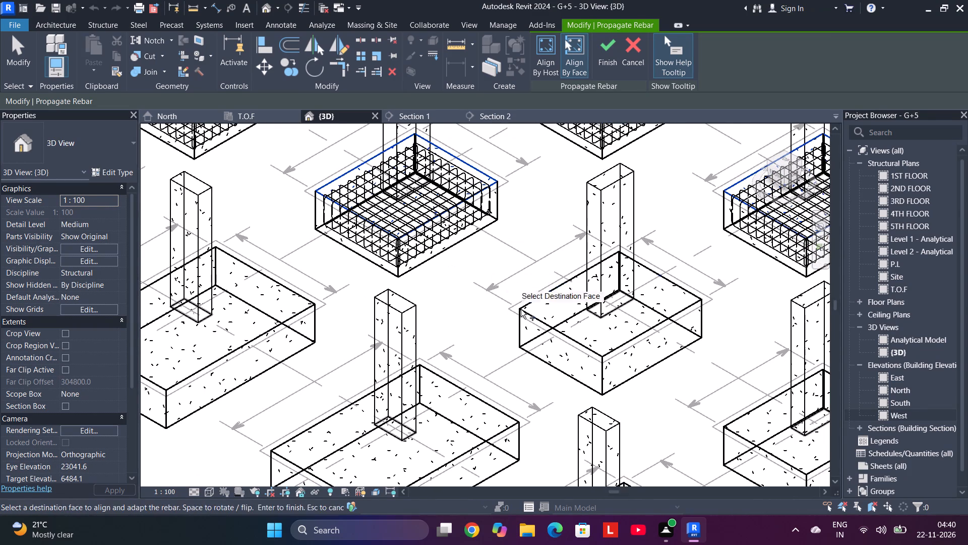
click(529, 313)
middle_drag(599, 343, 333, 177)
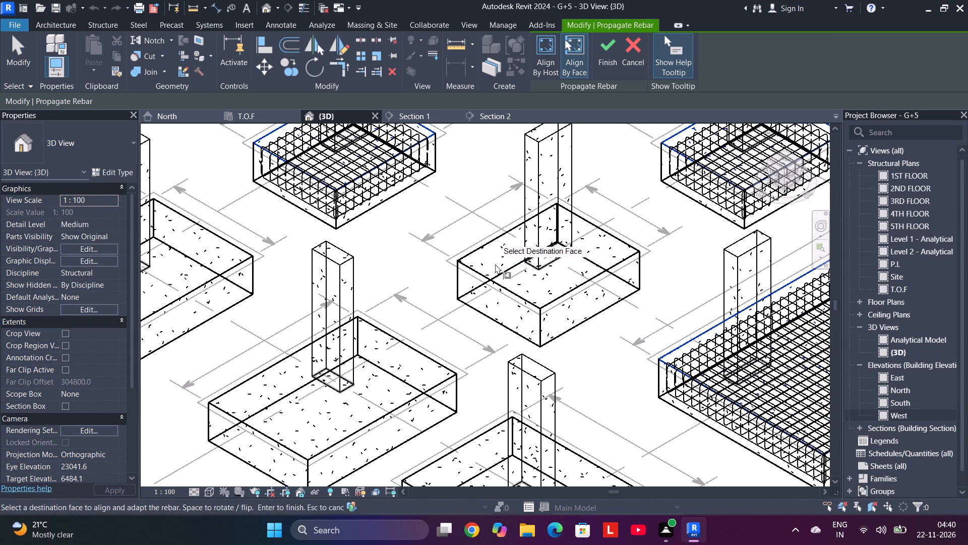
click(483, 273)
Propagate the bars onto the top face of the outer row's end footing, beside the two-column footing.
middle_drag(557, 309, 526, 173)
click(415, 322)
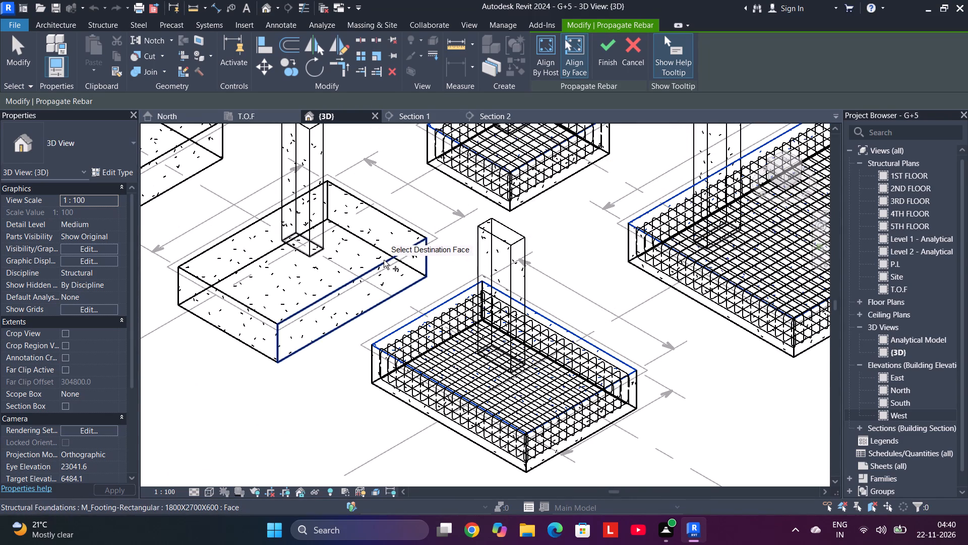
Propagate the bars onto the top faces of the five remaining 1800X2700X600 footings along the outer row and finish the propagation.
click(384, 260)
middle_drag(361, 241, 538, 357)
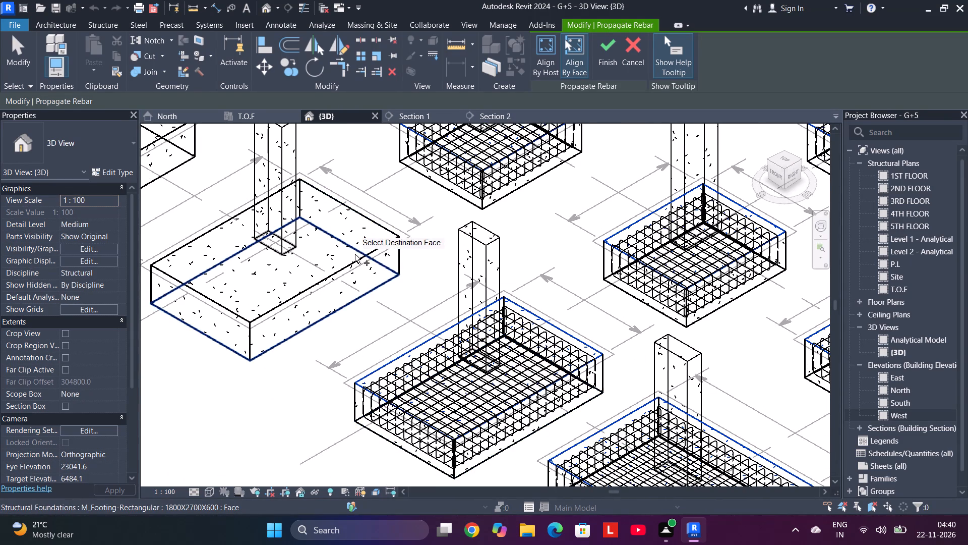
click(357, 254)
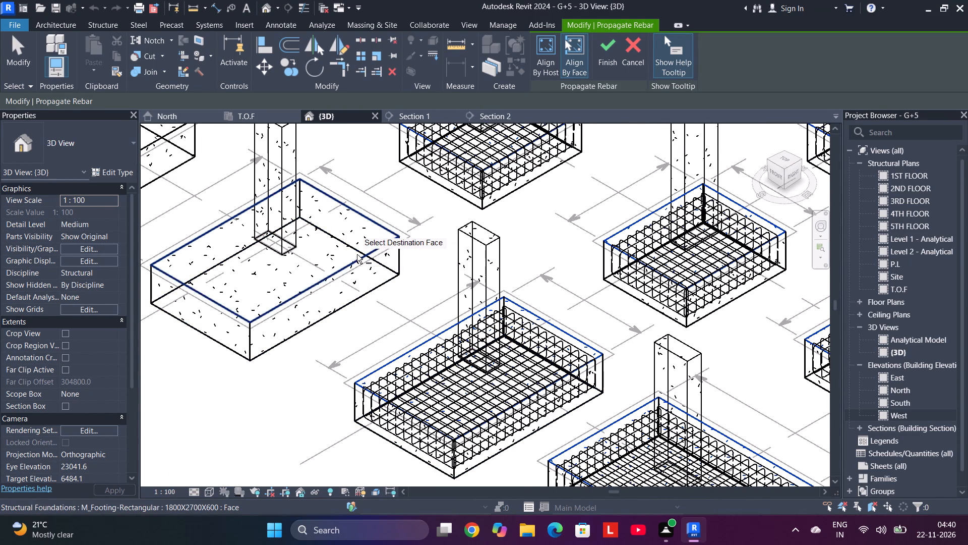
middle_drag(311, 240, 595, 319)
scroll(327, 245, up, 1)
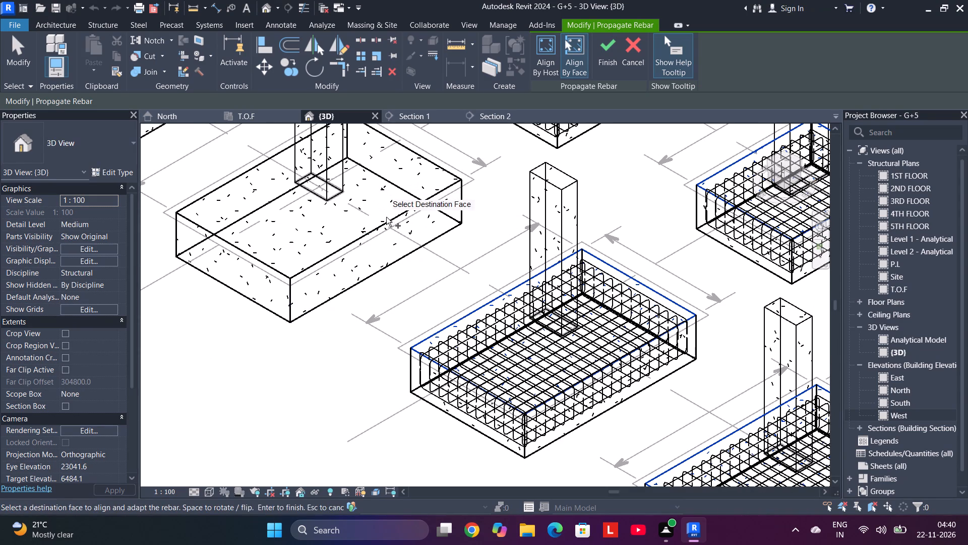
click(390, 219)
middle_drag(366, 203, 609, 383)
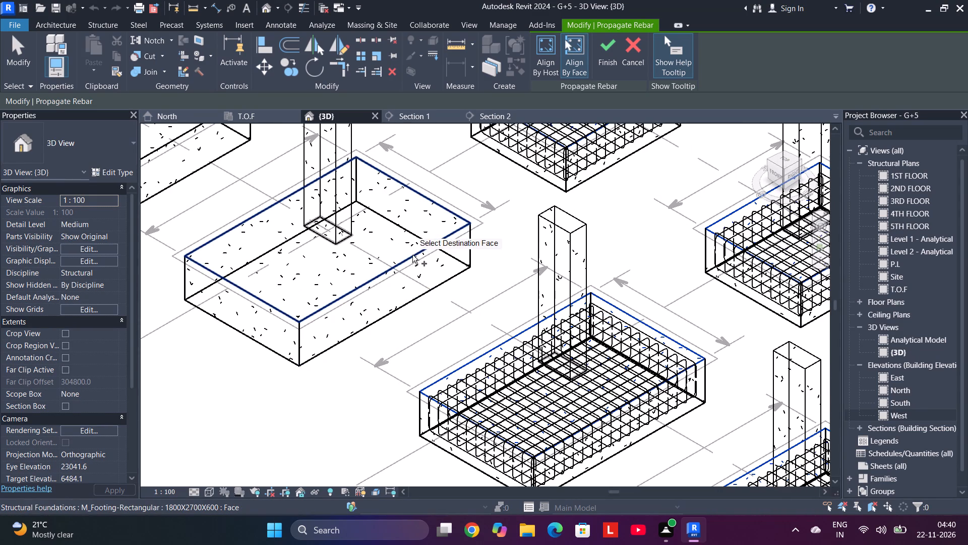
click(412, 253)
middle_drag(396, 229, 604, 415)
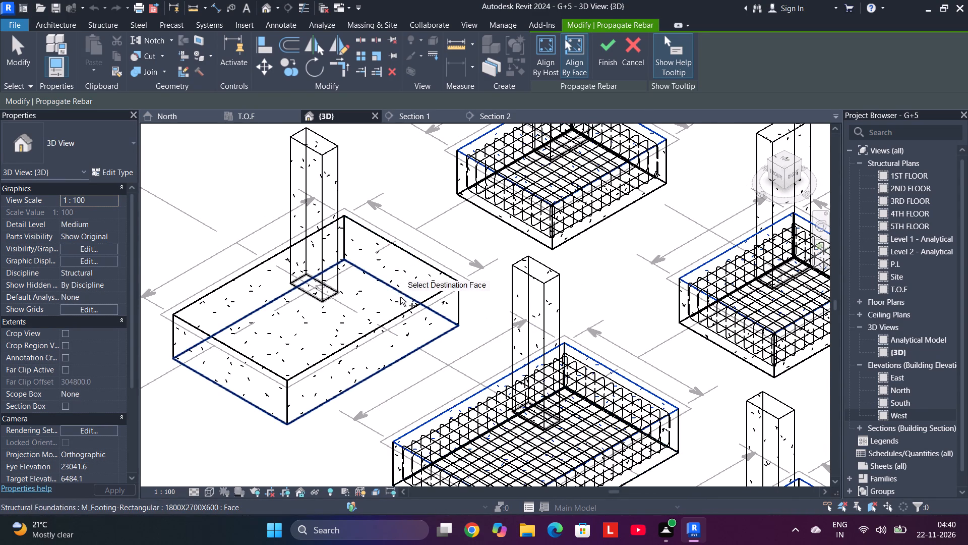
click(412, 304)
middle_drag(386, 277, 610, 413)
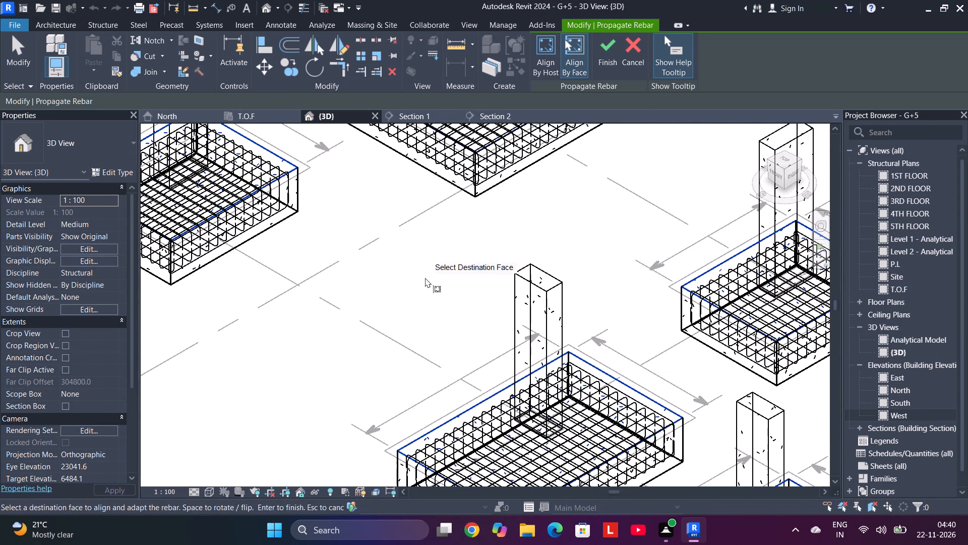
middle_drag(449, 315, 582, 407)
scroll(529, 350, down, 9)
middle_drag(536, 350, 385, 321)
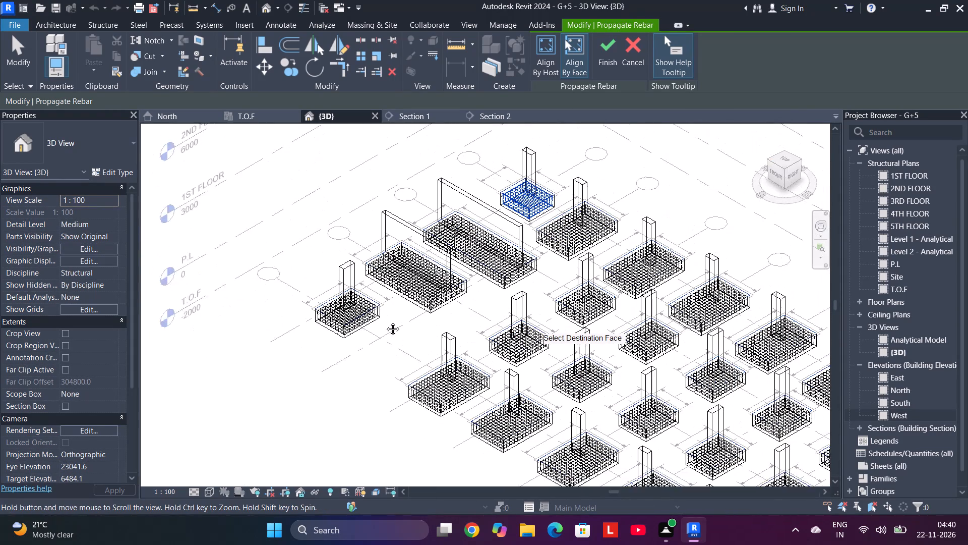
middle_drag(385, 321, 367, 300)
click(614, 60)
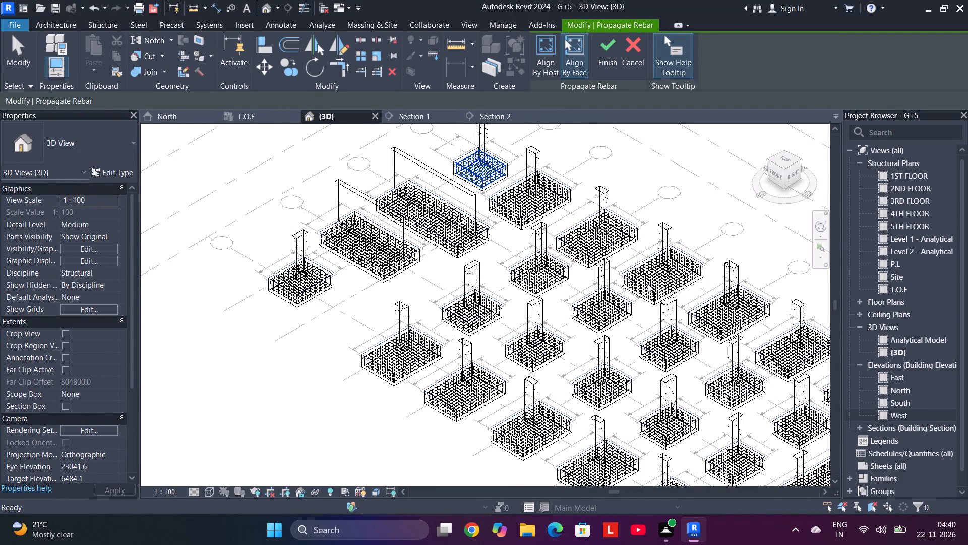
Examine the reinforced footings across the building in 3D and around footing F1 in the T.O.F plan.
middle_drag(632, 326, 407, 129)
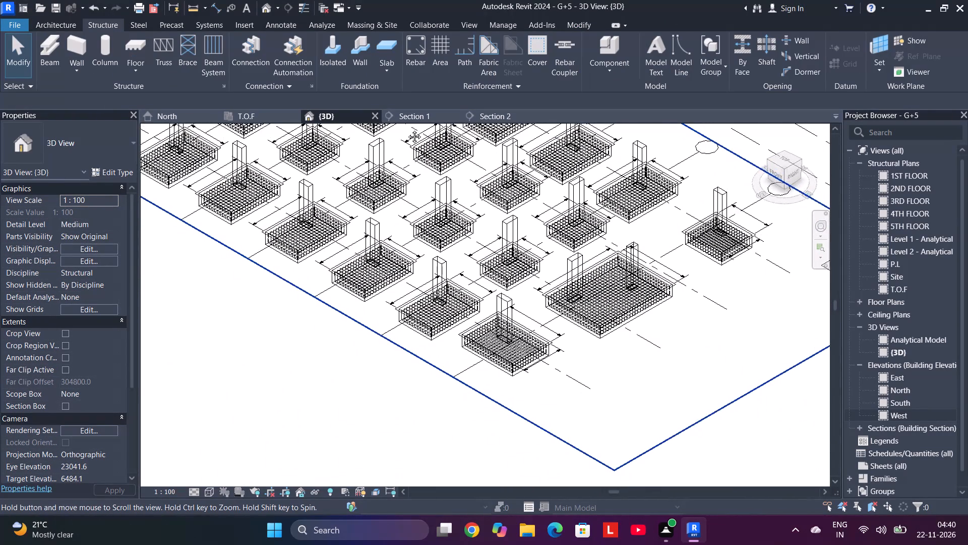
middle_drag(407, 129, 504, 203)
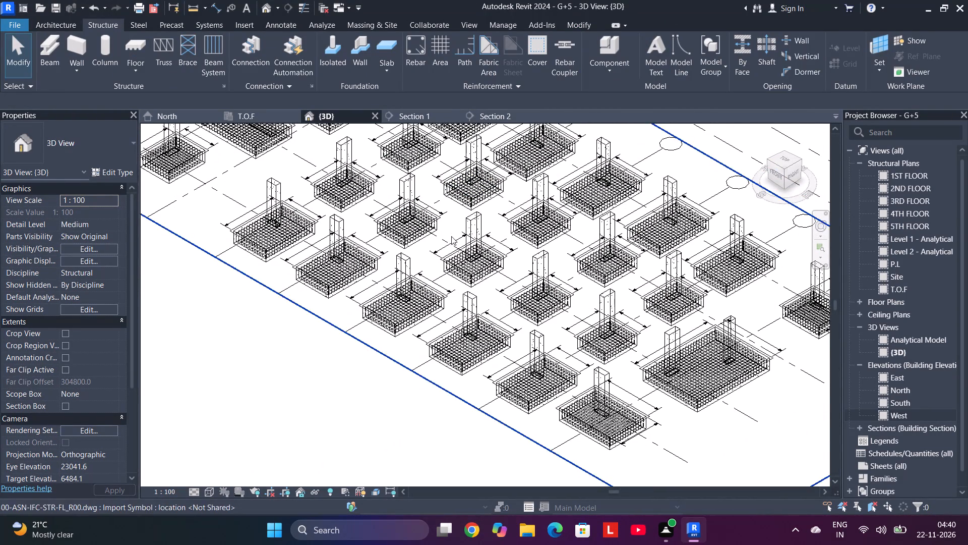
middle_drag(322, 142, 391, 265)
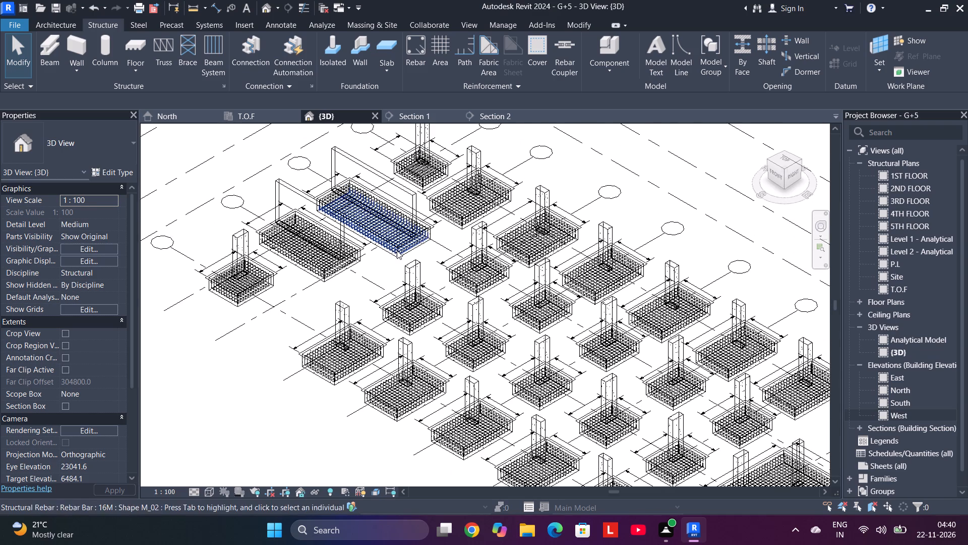
click(248, 118)
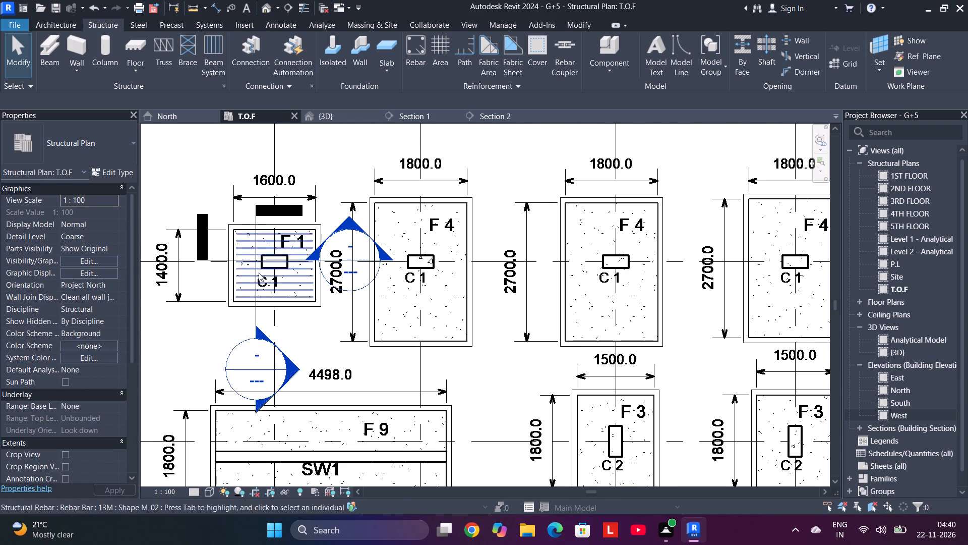
scroll(279, 252, up, 9)
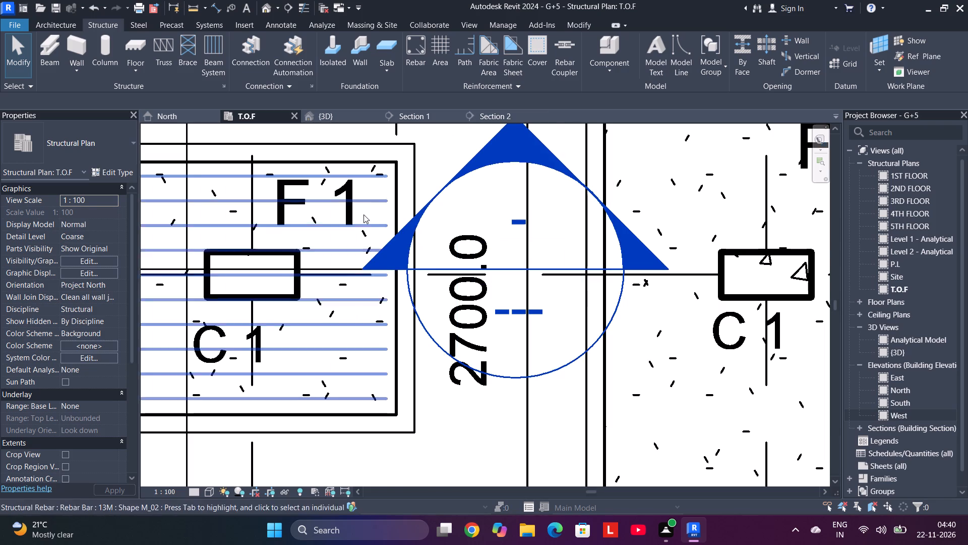
scroll(364, 214, down, 4)
scroll(441, 197, down, 1)
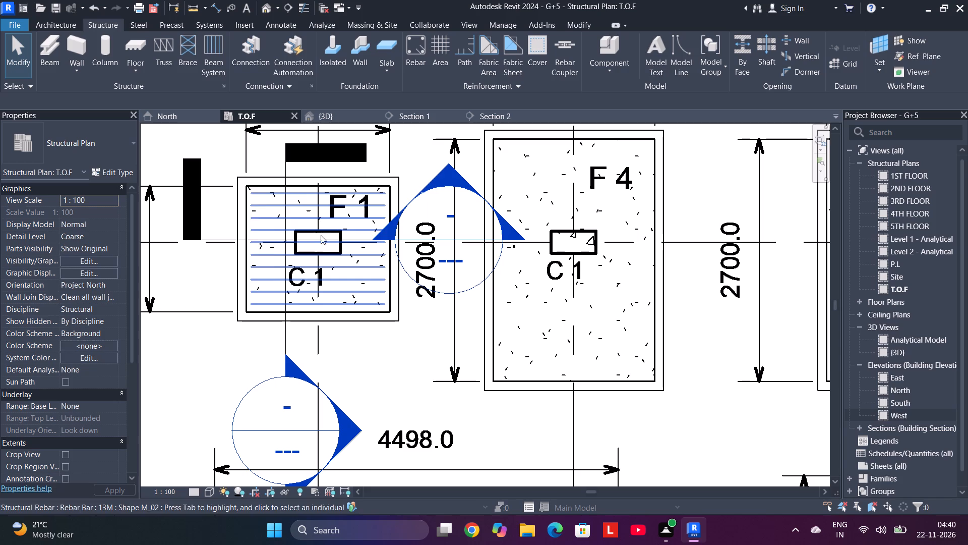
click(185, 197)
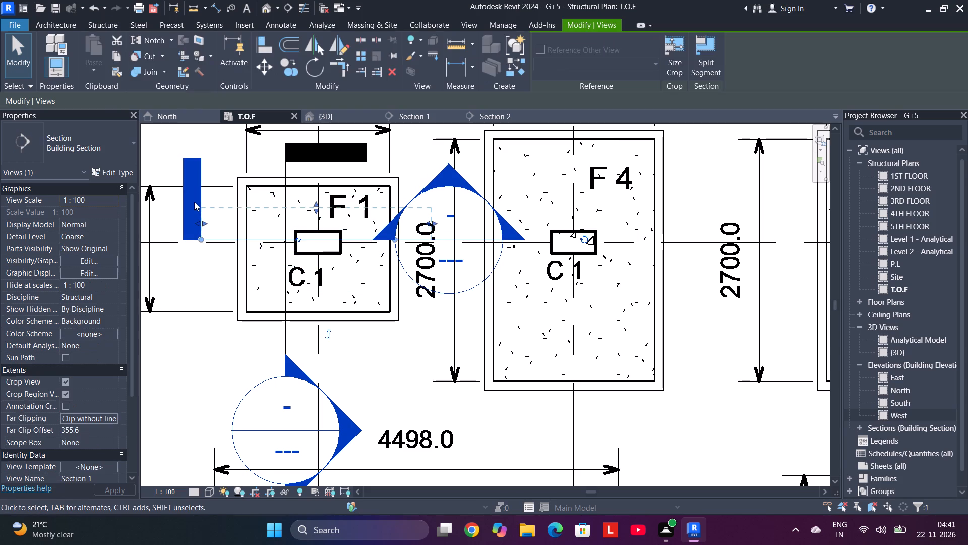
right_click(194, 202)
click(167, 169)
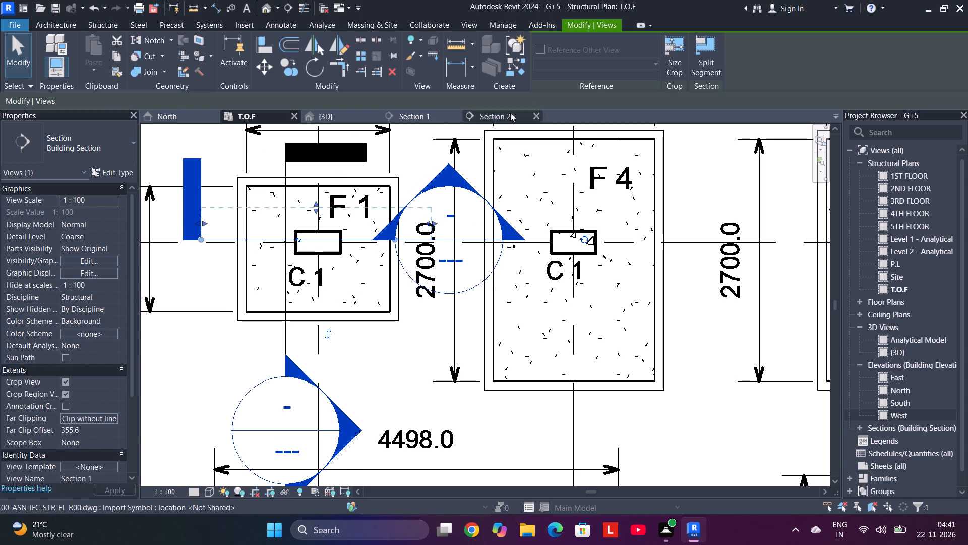
In Section 1, place a single 13M tie of shape M_T1 near the top of the column above footing F1.
click(414, 115)
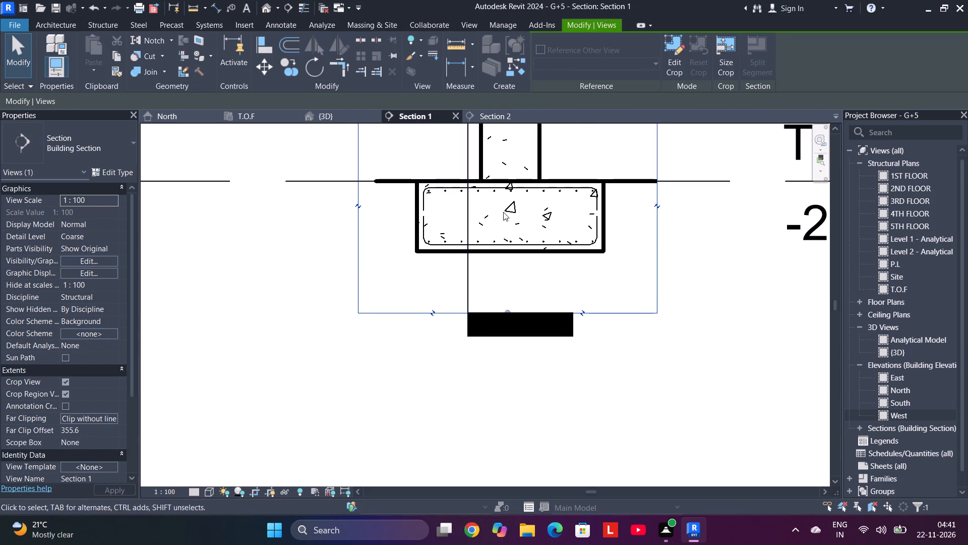
middle_drag(505, 212, 467, 375)
middle_drag(501, 259, 466, 327)
scroll(492, 291, down, 1)
middle_drag(500, 291, 501, 291)
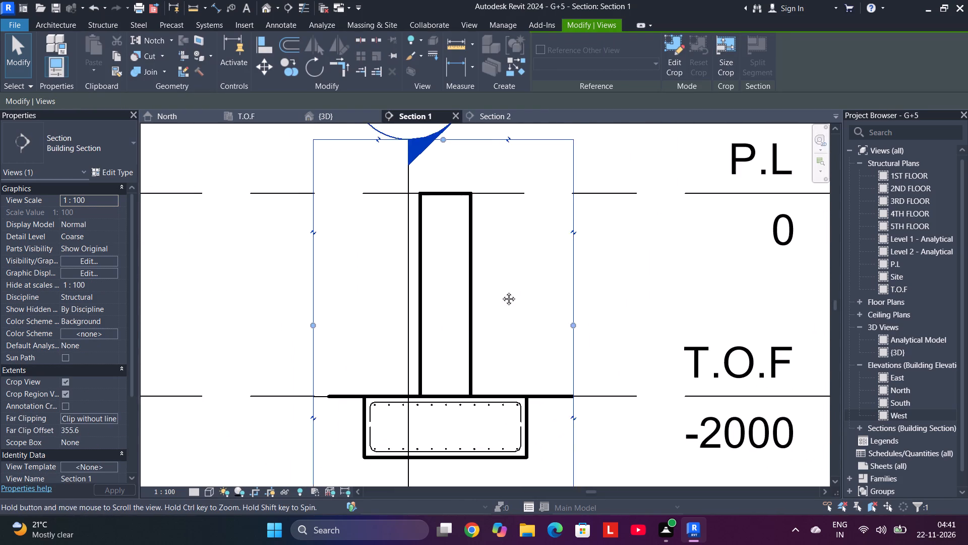
middle_drag(501, 291, 480, 255)
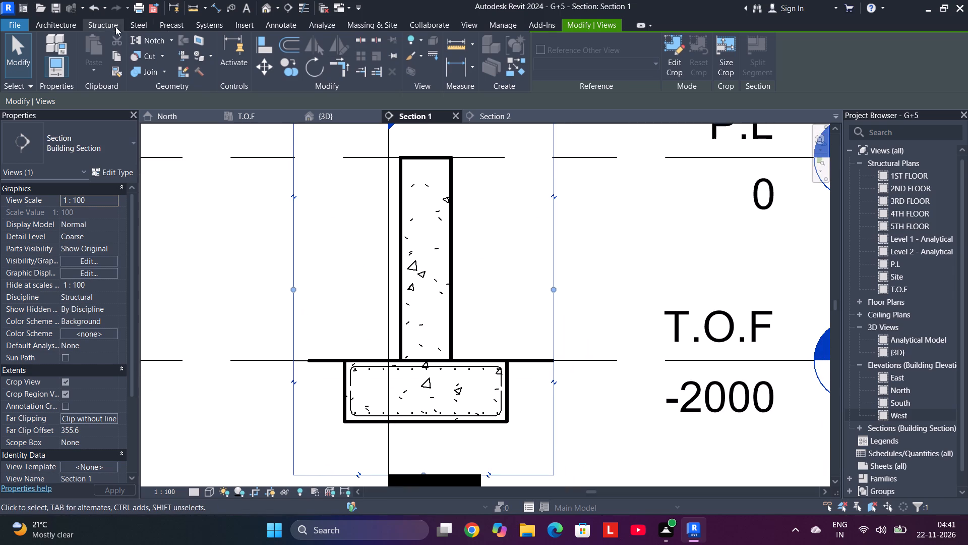
click(106, 26)
click(414, 44)
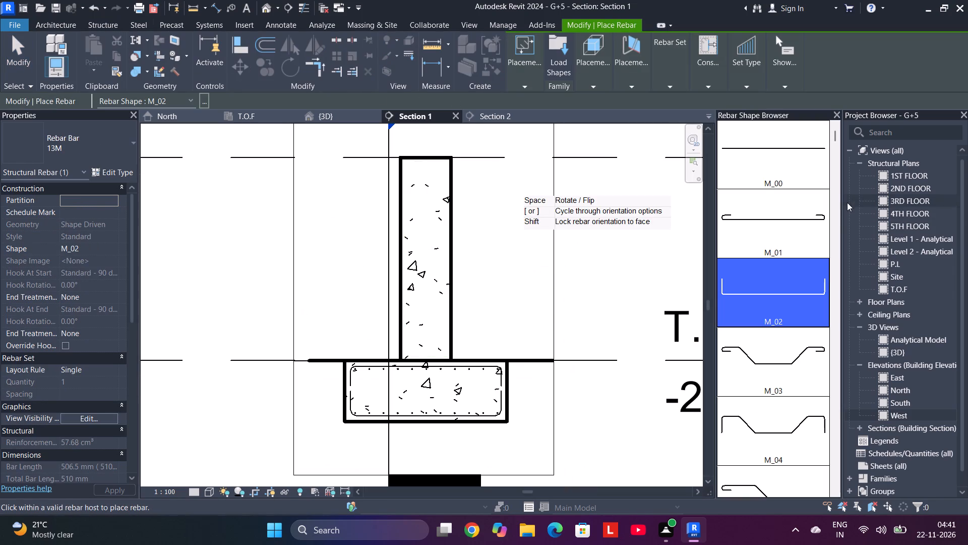
click(784, 173)
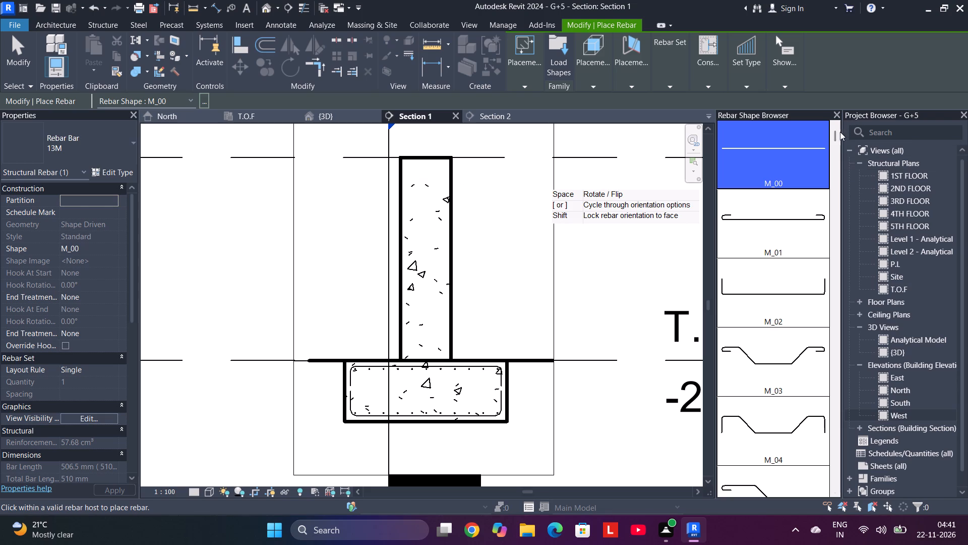
drag(838, 133, 819, 334)
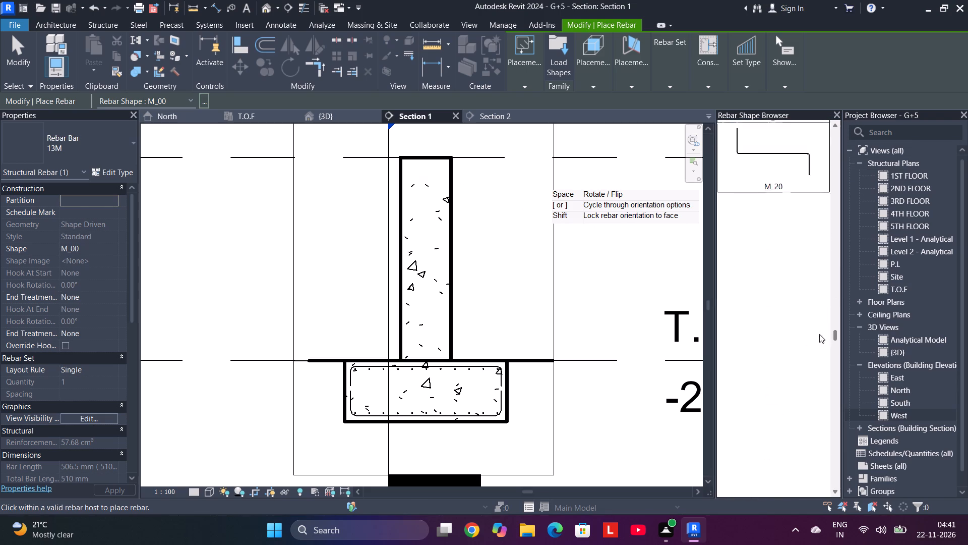
drag(819, 334, 756, 420)
click(764, 392)
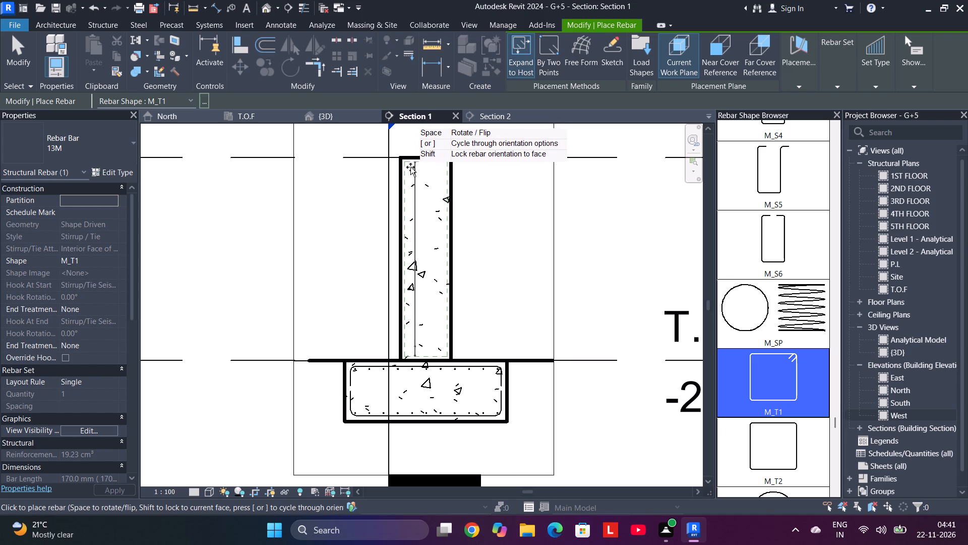
click(409, 167)
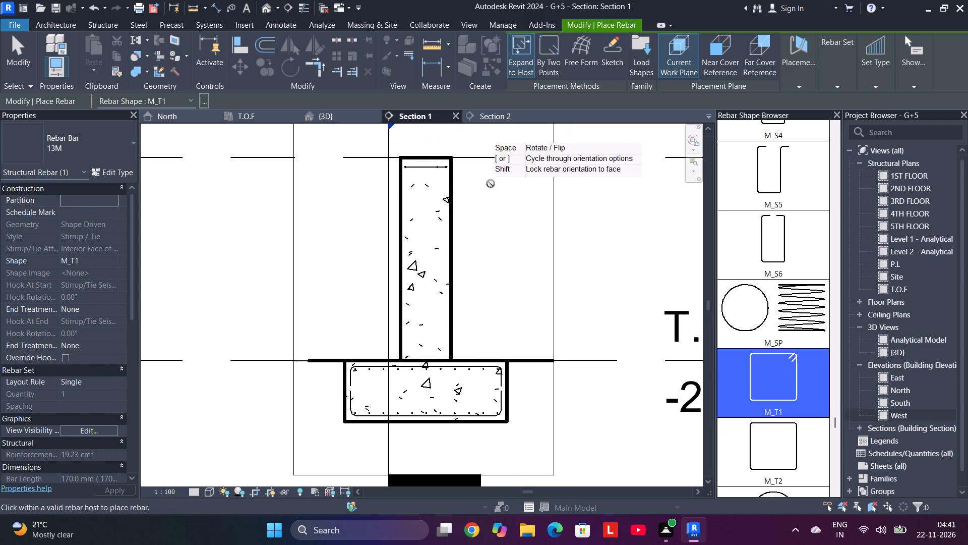
scroll(496, 186, down, 4)
scroll(496, 186, up, 5)
Examine the column above footing F1 across the 3D, T.O.F, P.L and Section 2 views.
click(336, 114)
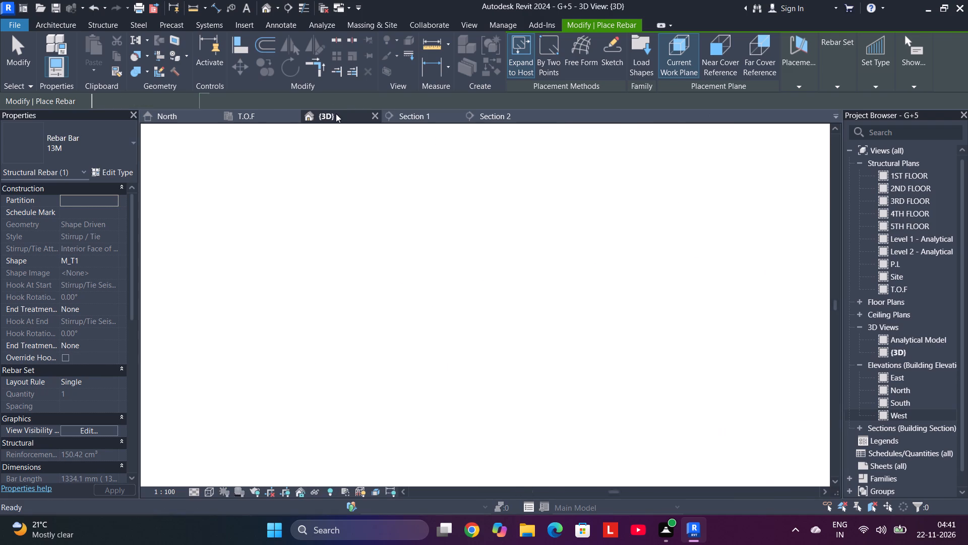
click(250, 113)
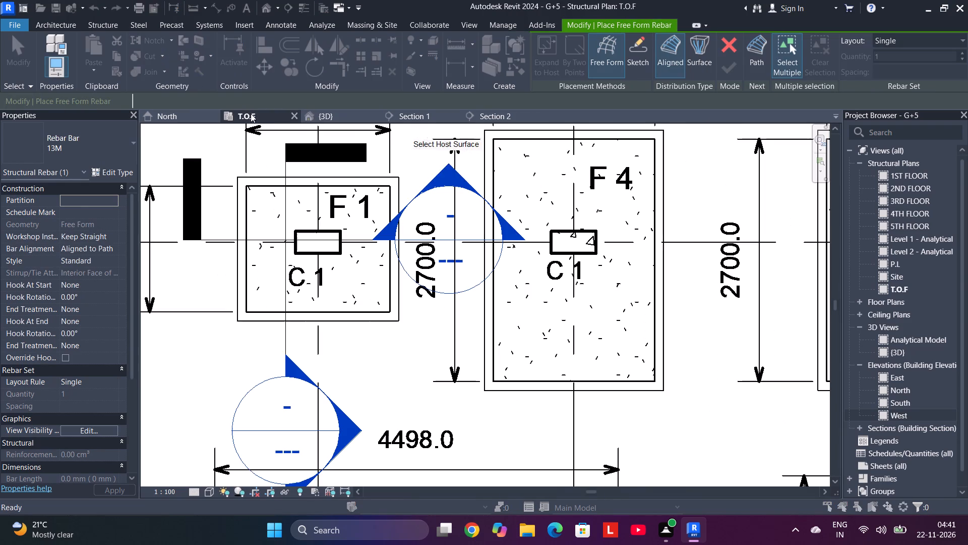
scroll(322, 234, up, 5)
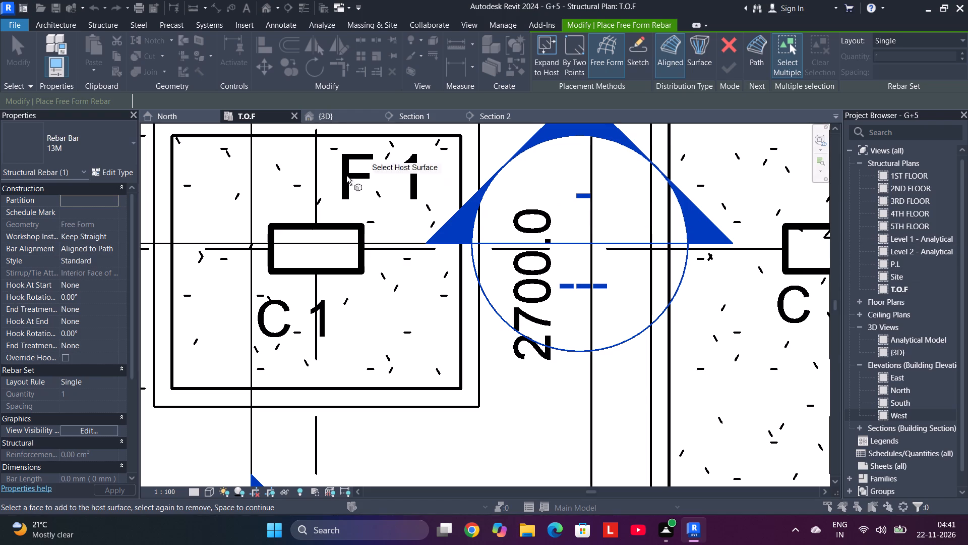
scroll(325, 242, down, 1)
middle_drag(324, 242, 402, 244)
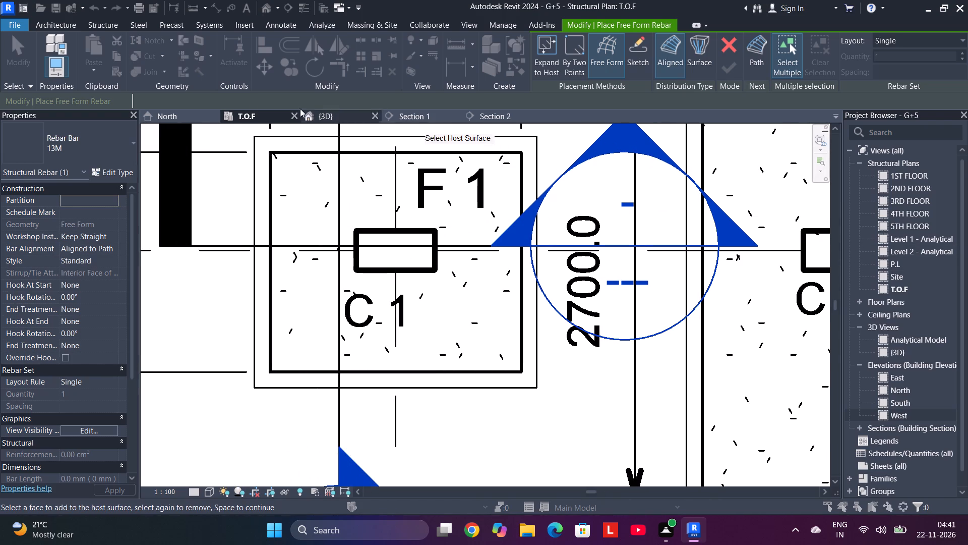
double_click(901, 266)
scroll(456, 221, down, 4)
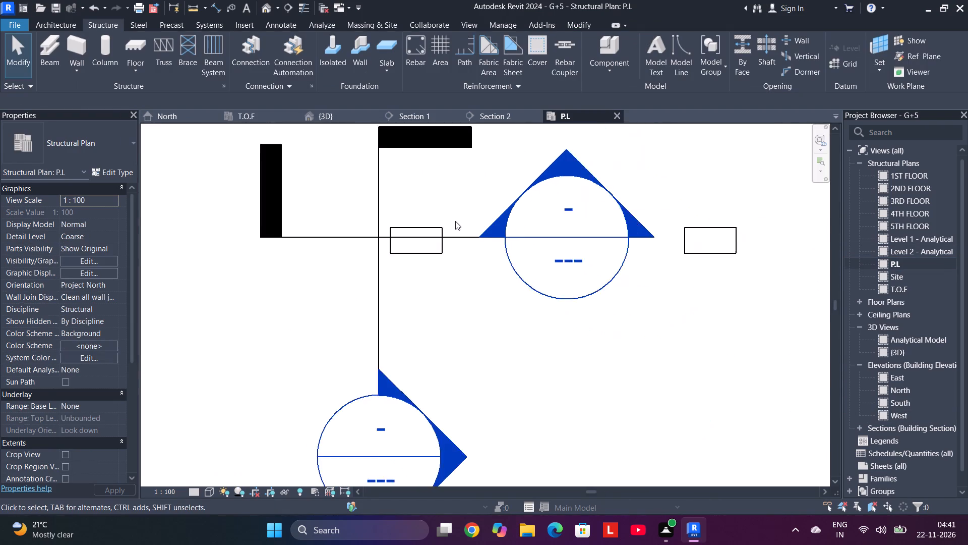
scroll(425, 236, up, 6)
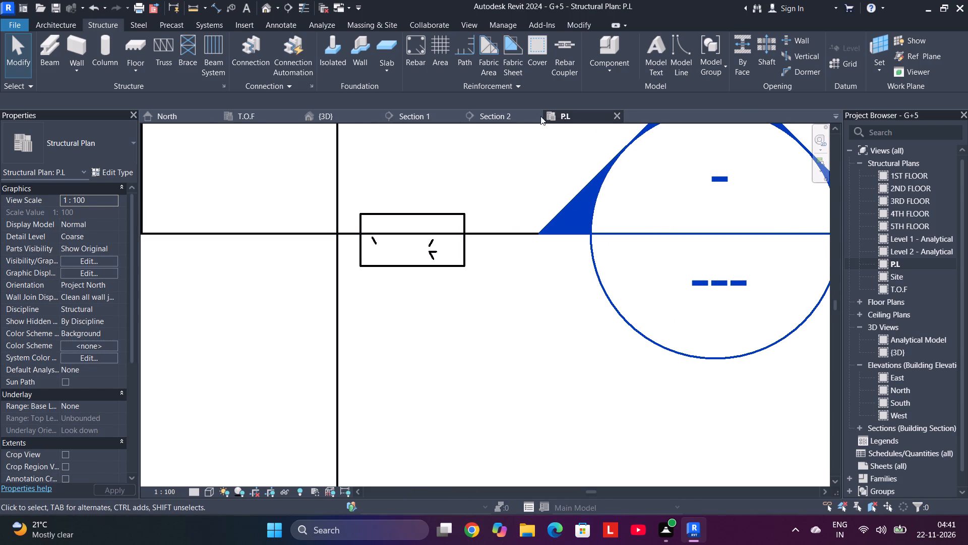
click(496, 117)
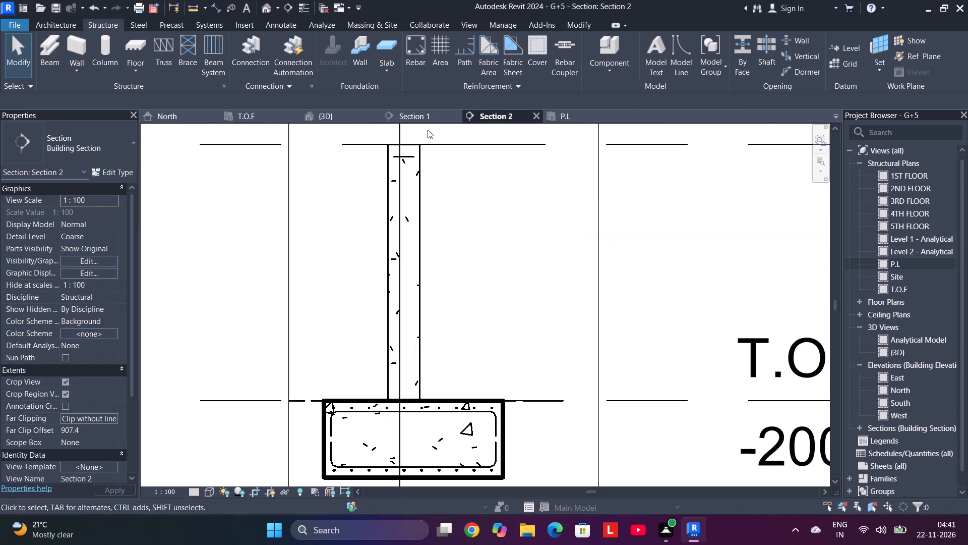
In Section 1, set the column's M_T1 tie to a Maximum Spacing layout at 150 mm.
click(427, 114)
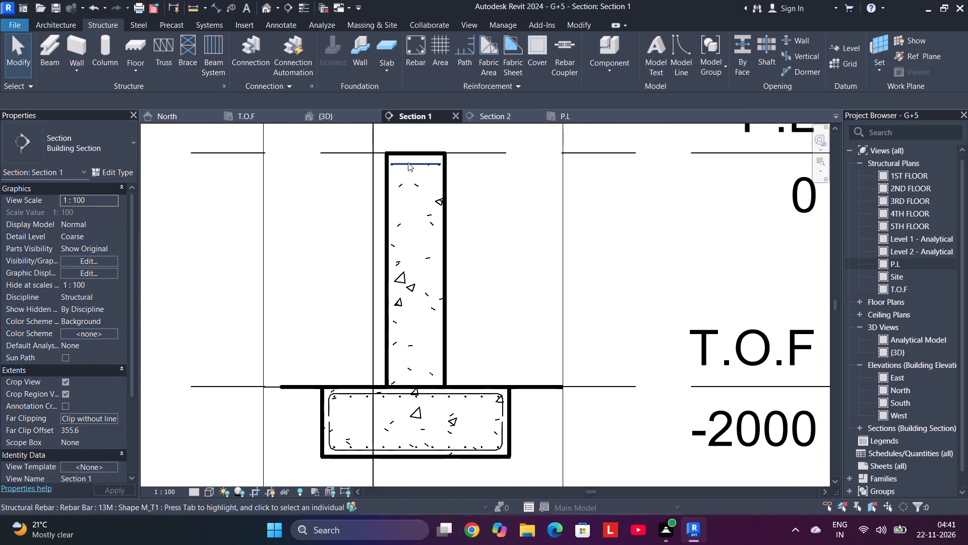
scroll(420, 165, up, 1)
click(420, 165)
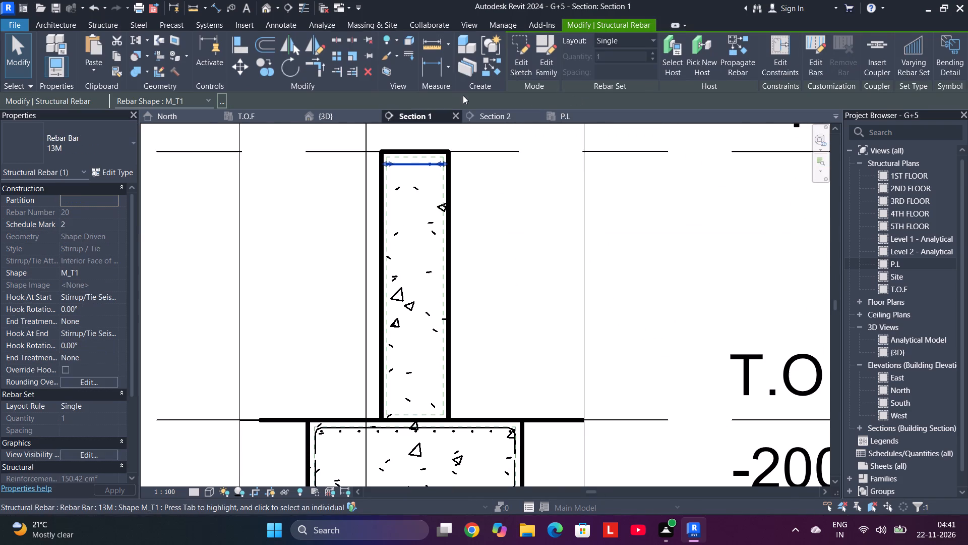
click(635, 39)
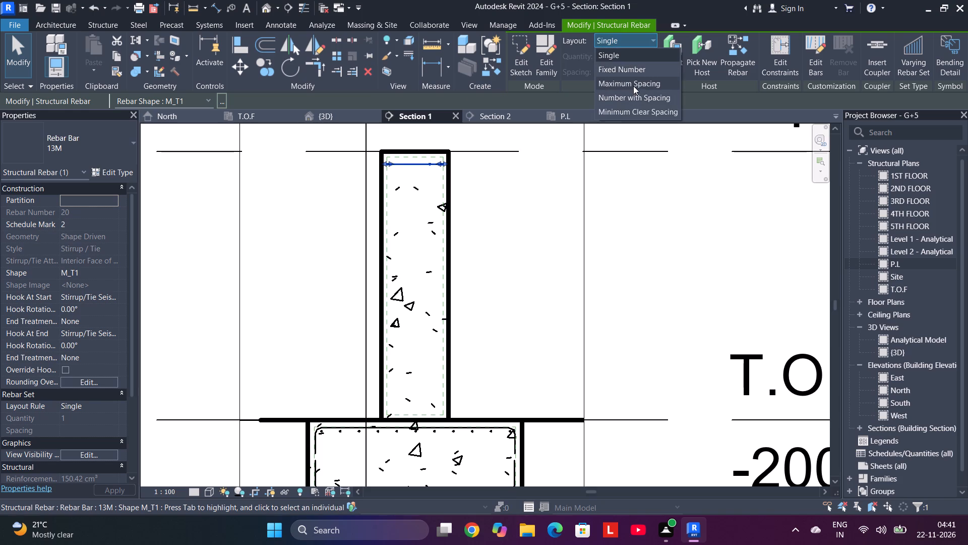
click(633, 86)
click(637, 71)
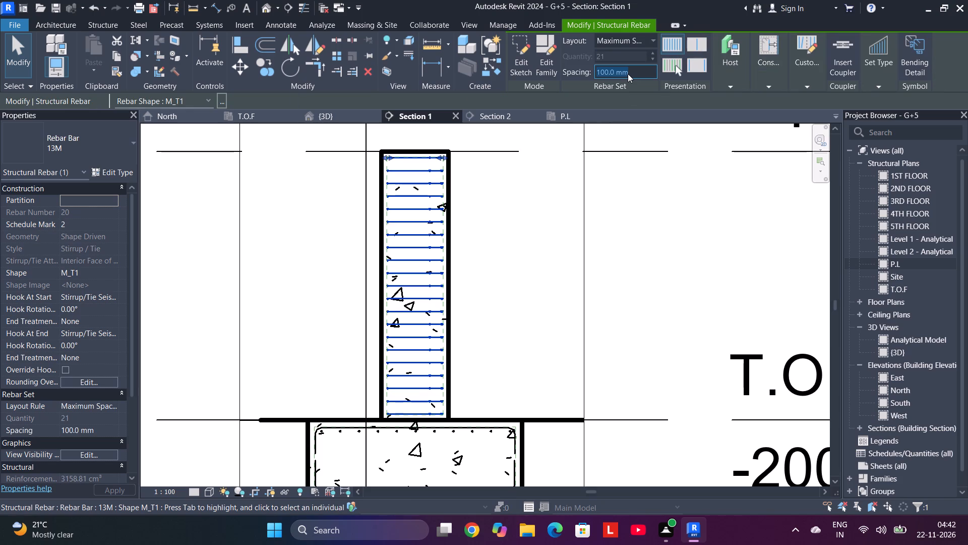
text(200)
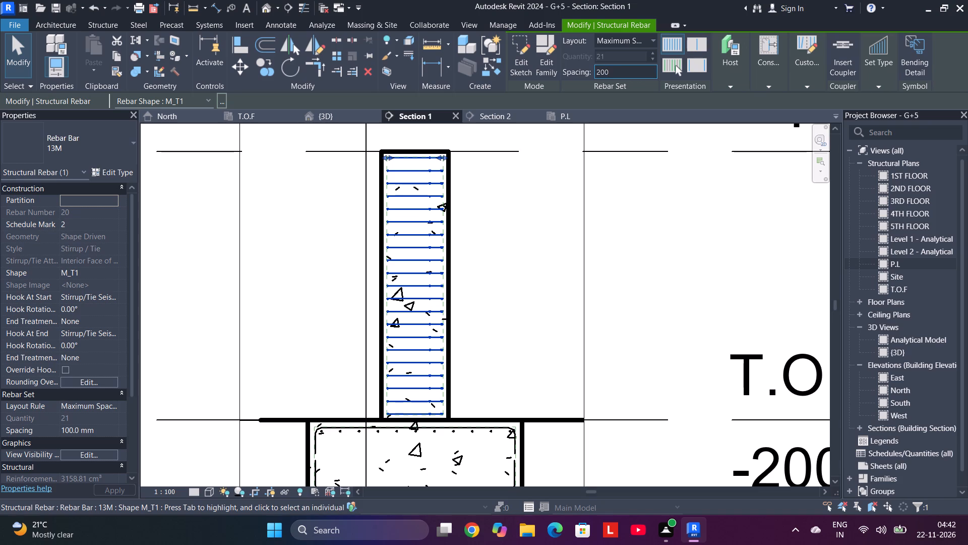
key(1)
key(BackSpace)
key(BackSpace)
key(BackSpace)
key(BackSpace)
key(BackSpace)
key(BackSpace)
key(BackSpace)
key(BackSpace)
key(BackSpace)
key(BackSpace)
text(150)
key(Return)
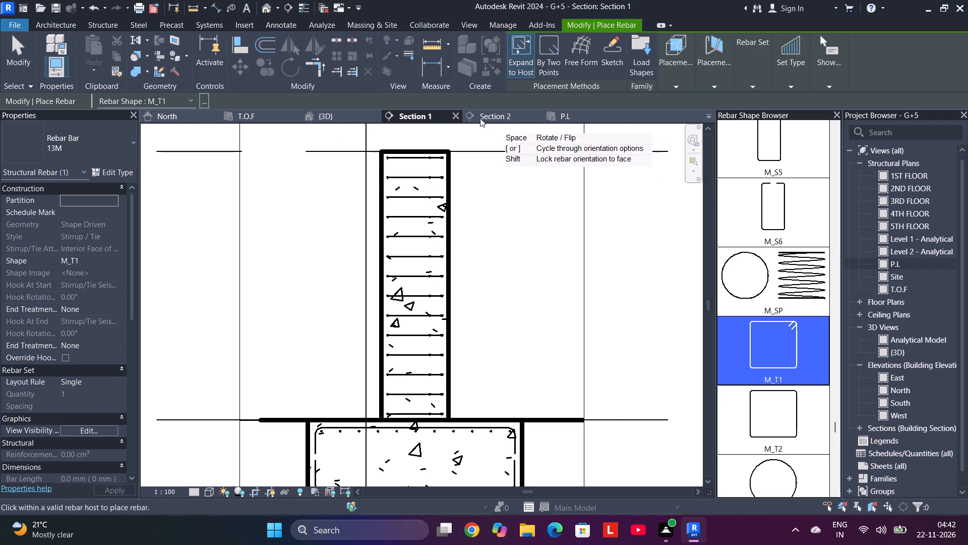
Close the T.O.F plan and set the P.L plan's visual style to Wireframe.
click(292, 114)
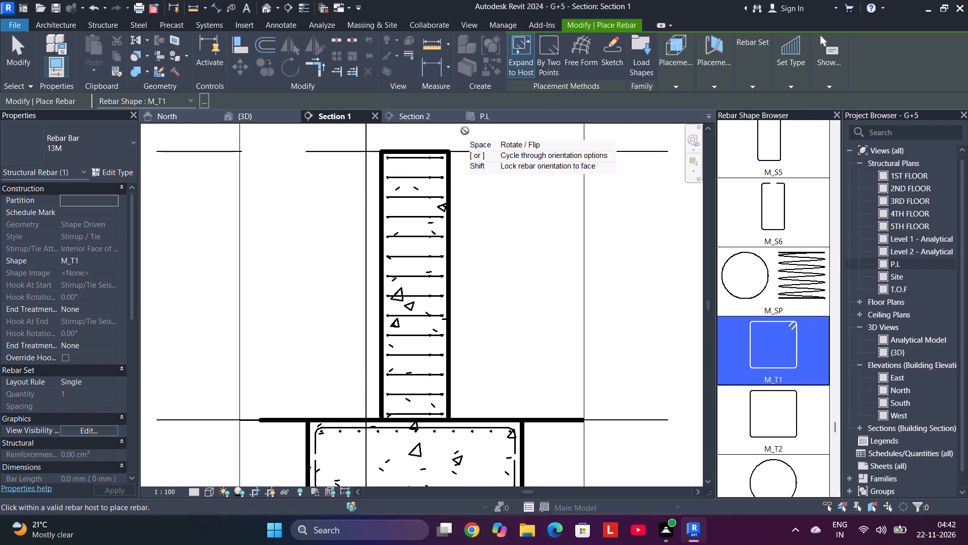
click(480, 118)
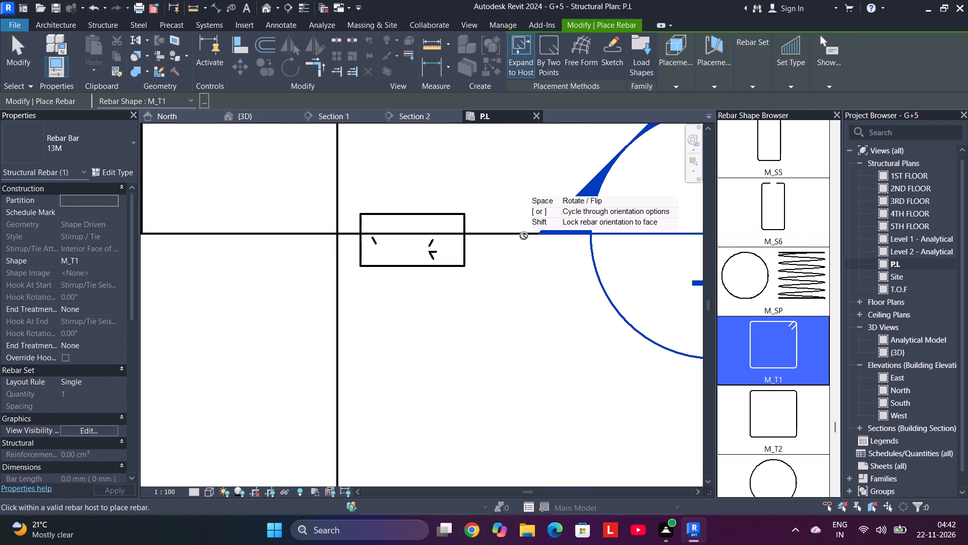
scroll(477, 240, down, 5)
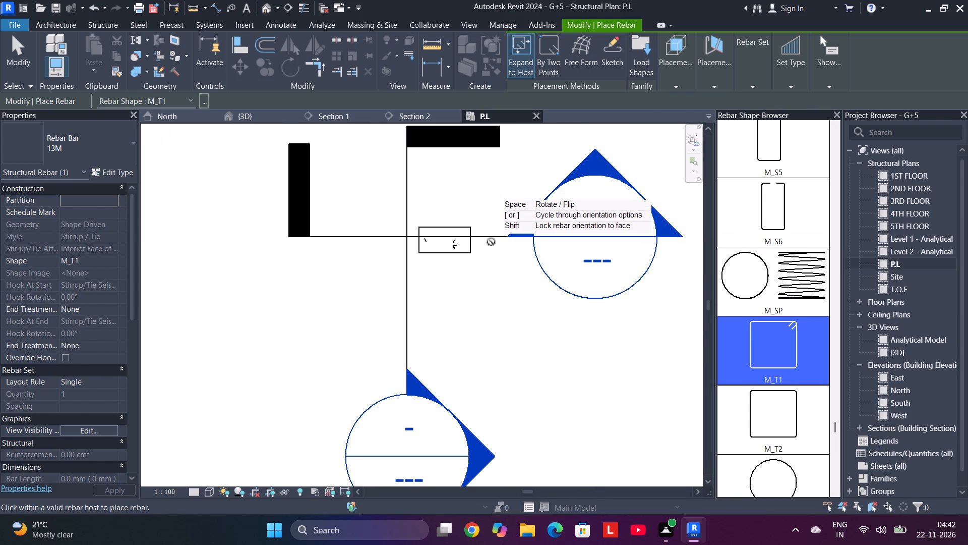
key(Escape)
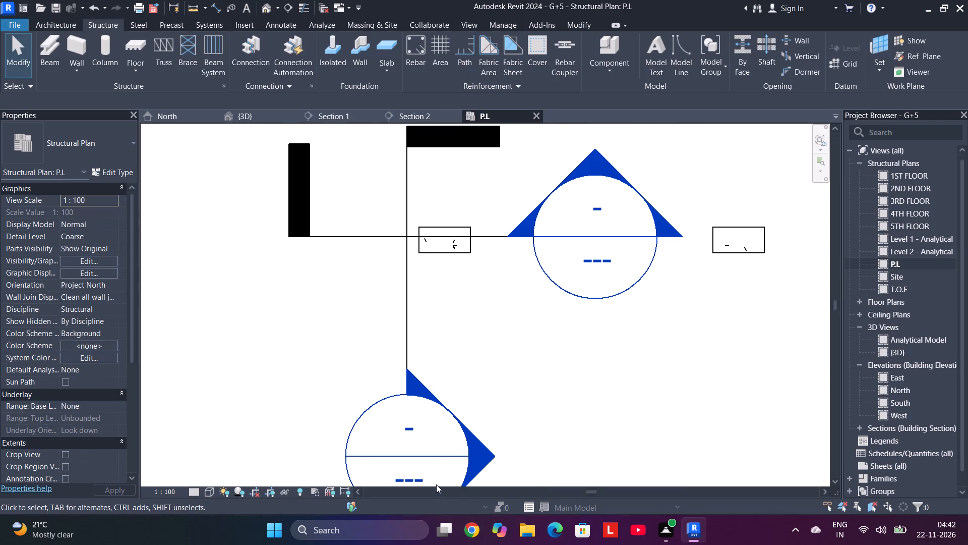
click(207, 489)
click(240, 421)
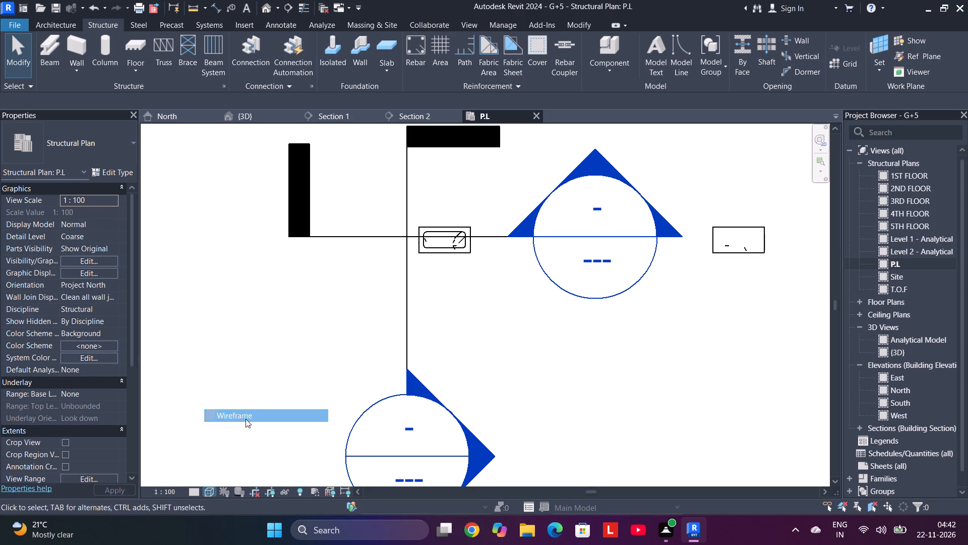
In the type properties of the column's tie set, rename the rebar bar type to 12M.
scroll(474, 233, up, 4)
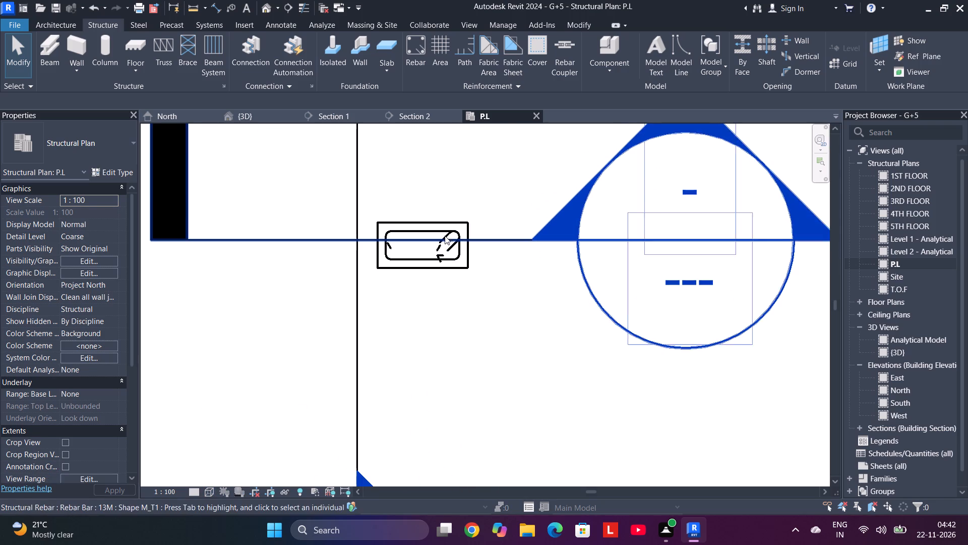
click(450, 229)
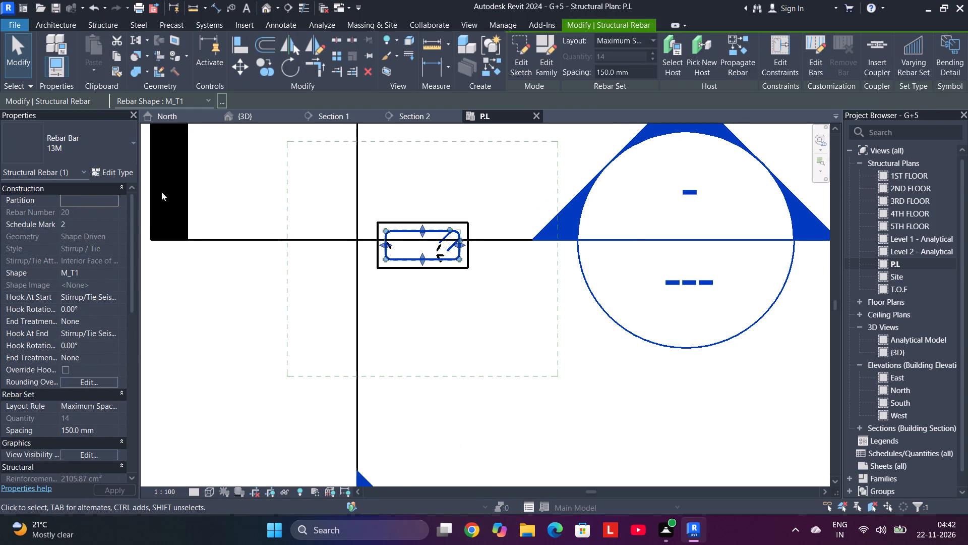
click(62, 139)
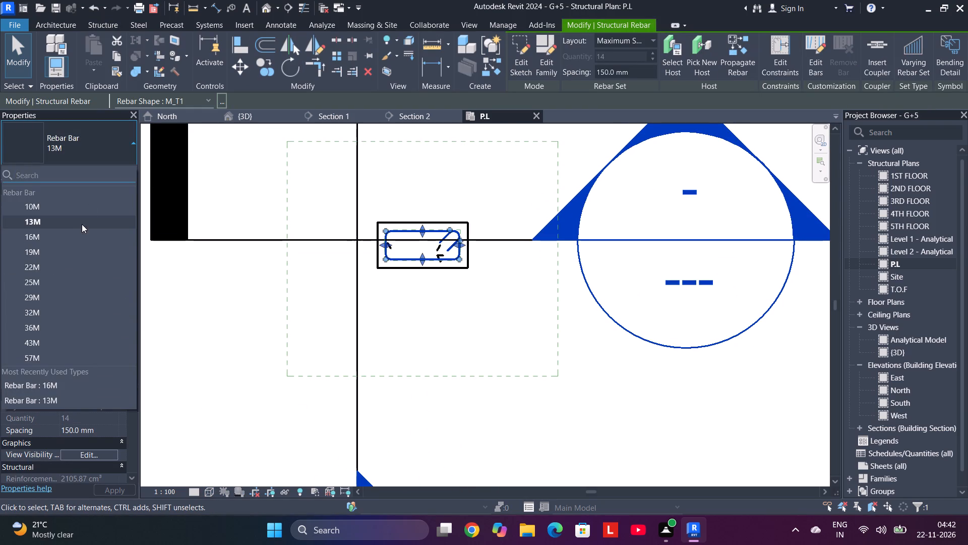
scroll(68, 216, up, 5)
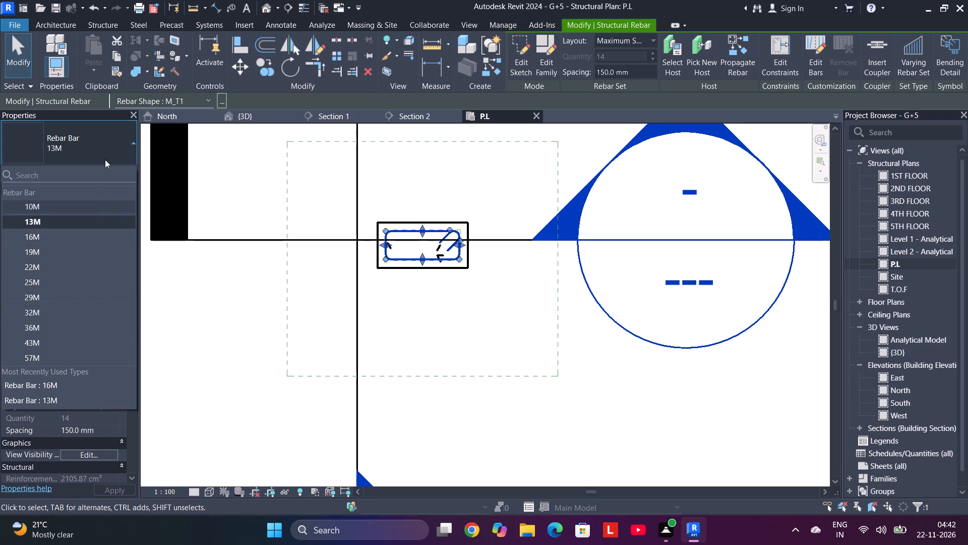
click(117, 145)
click(115, 172)
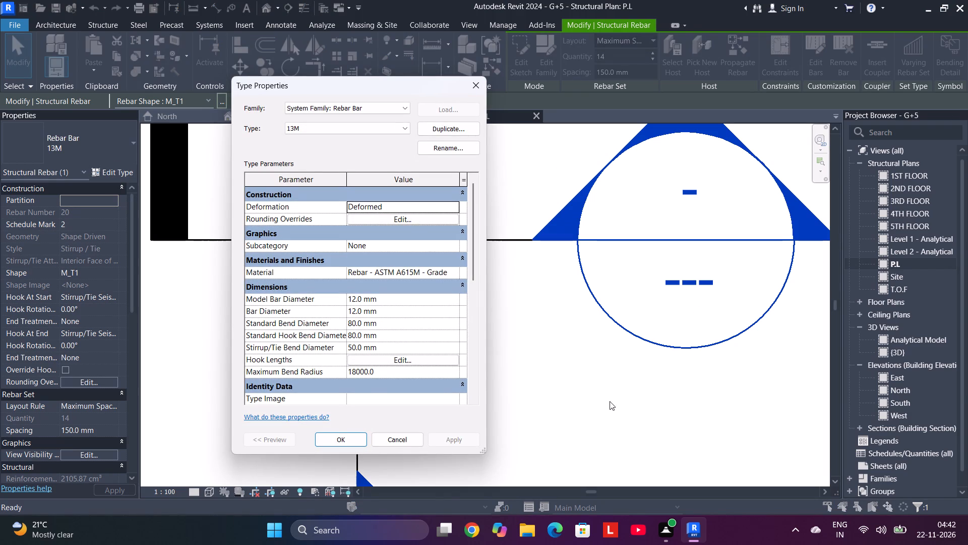
drag(431, 361, 411, 387)
click(444, 149)
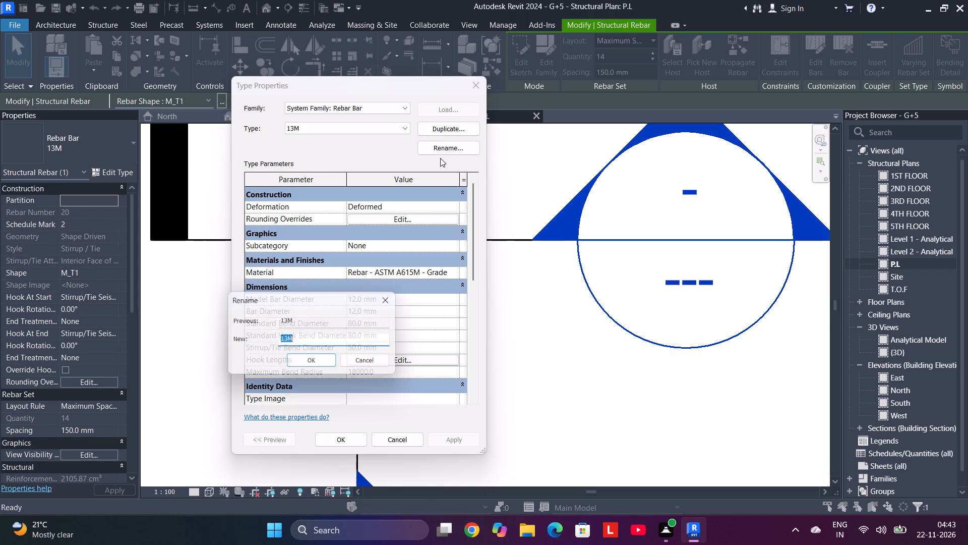
drag(310, 345, 241, 339)
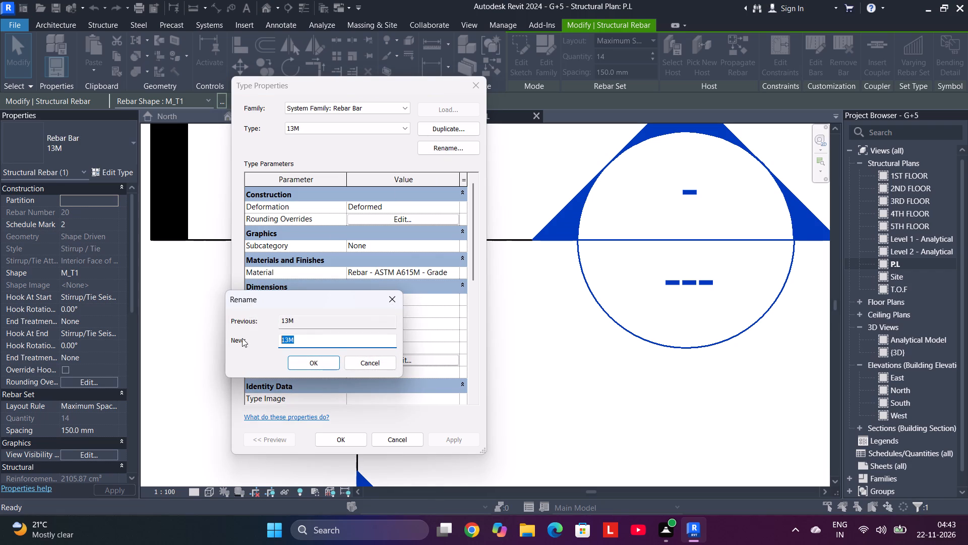
key(1)
key(2)
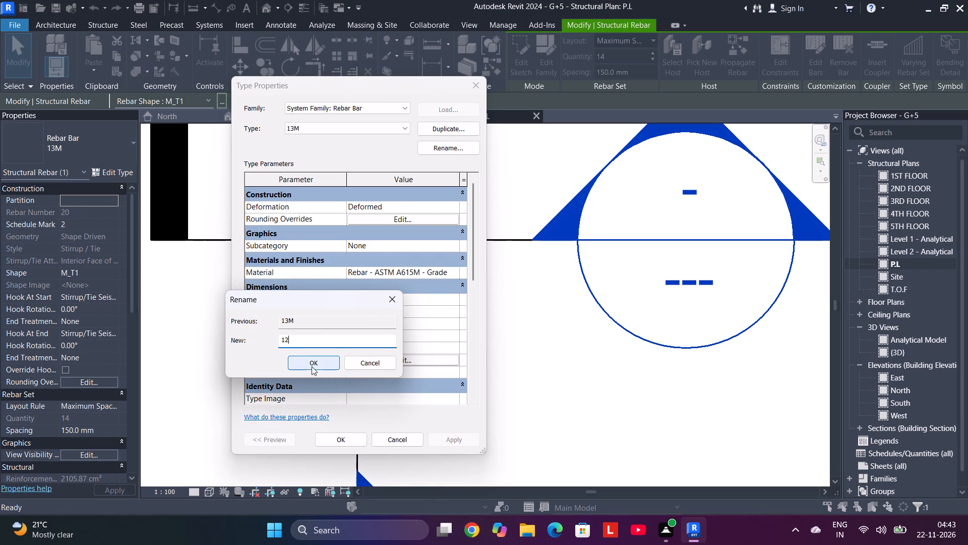
key(m)
click(322, 366)
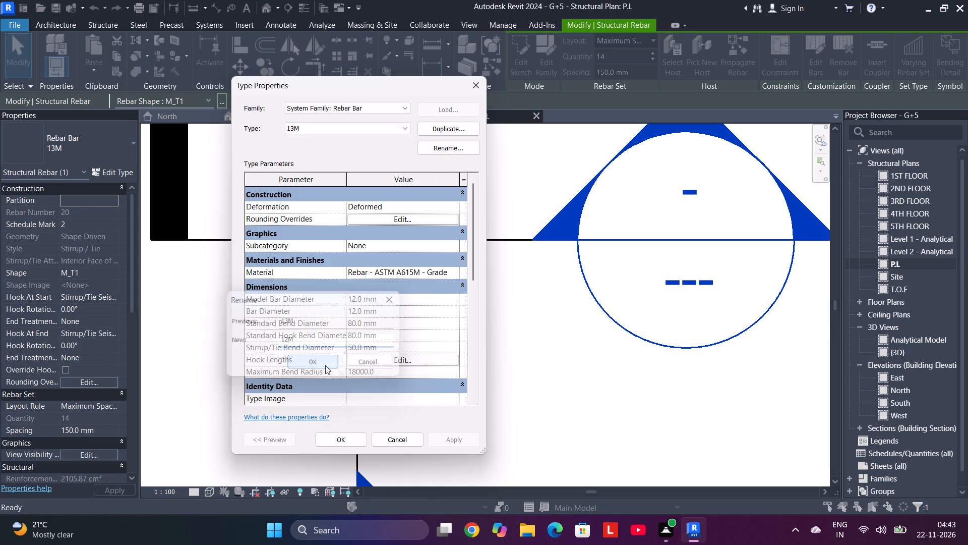
Duplicate the 12M bar type as a new type named 8MM.
click(463, 130)
drag(673, 197, 673, 200)
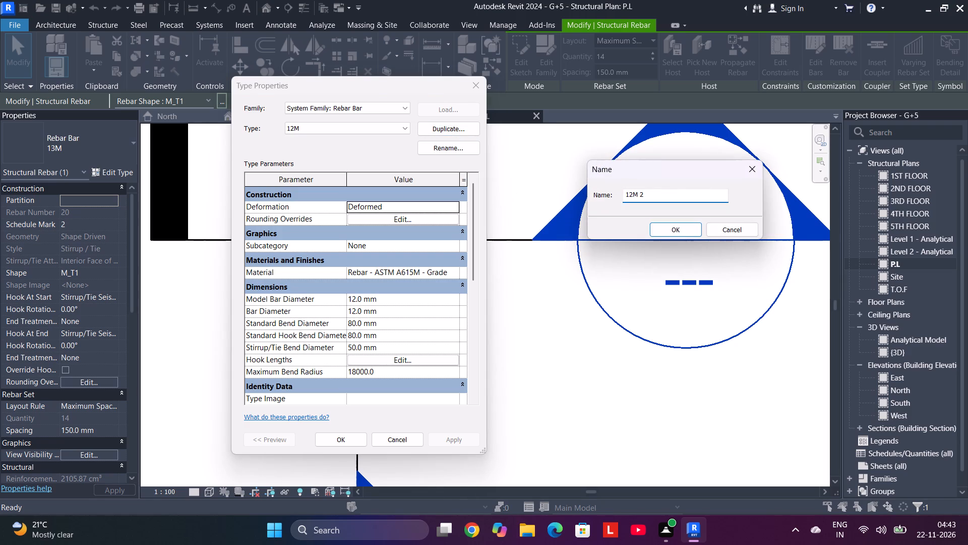
drag(673, 200, 577, 203)
key(8)
click(644, 196)
text(MM)
click(662, 223)
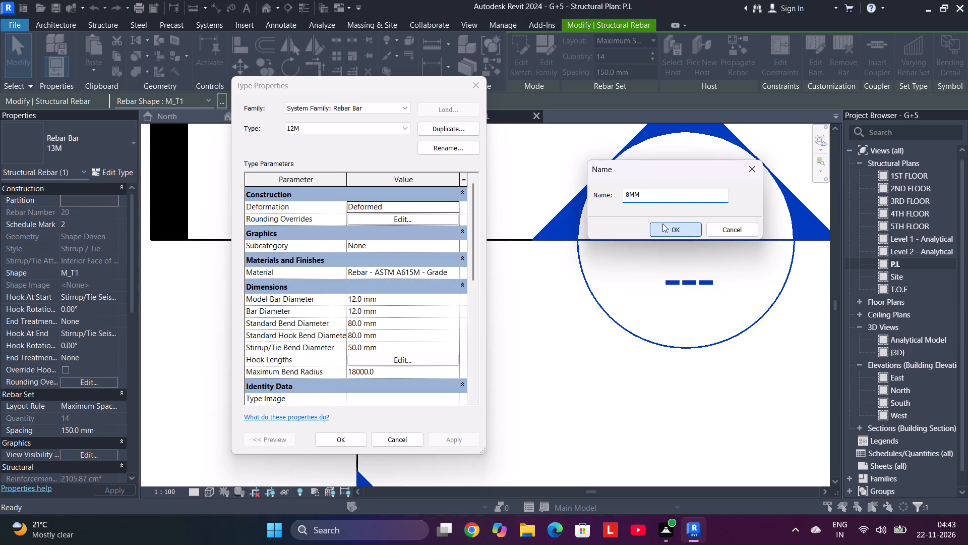
Set the 8MM rebar type's Model Bar Diameter and Bar Diameter to 8 mm and apply it to the column's tie set.
click(378, 298)
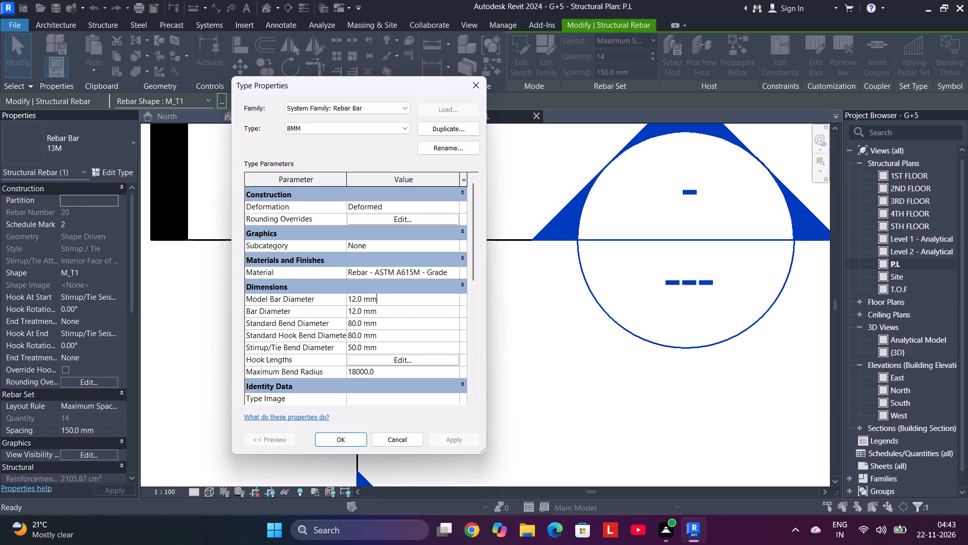
drag(383, 302, 323, 305)
key(8)
text(MM)
click(384, 312)
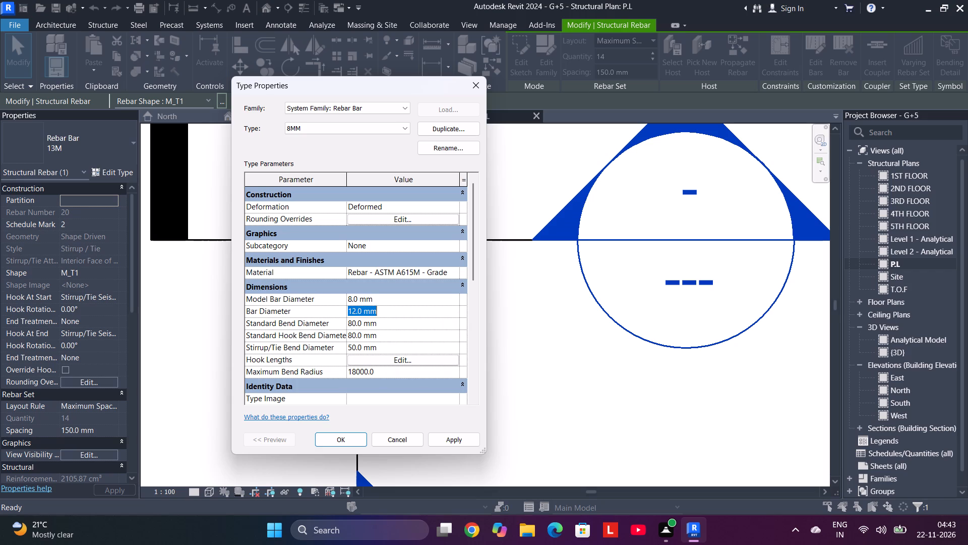
key(8)
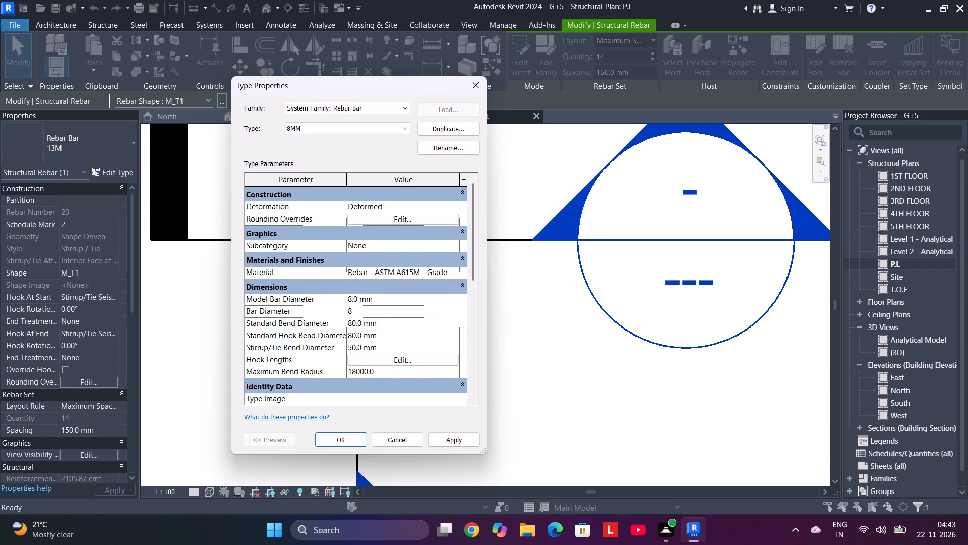
text(MM)
click(399, 331)
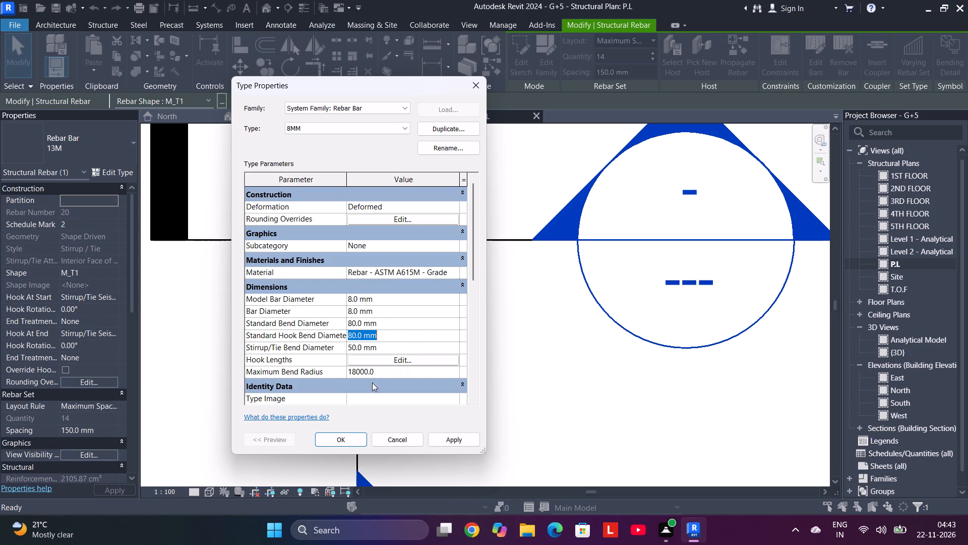
click(345, 437)
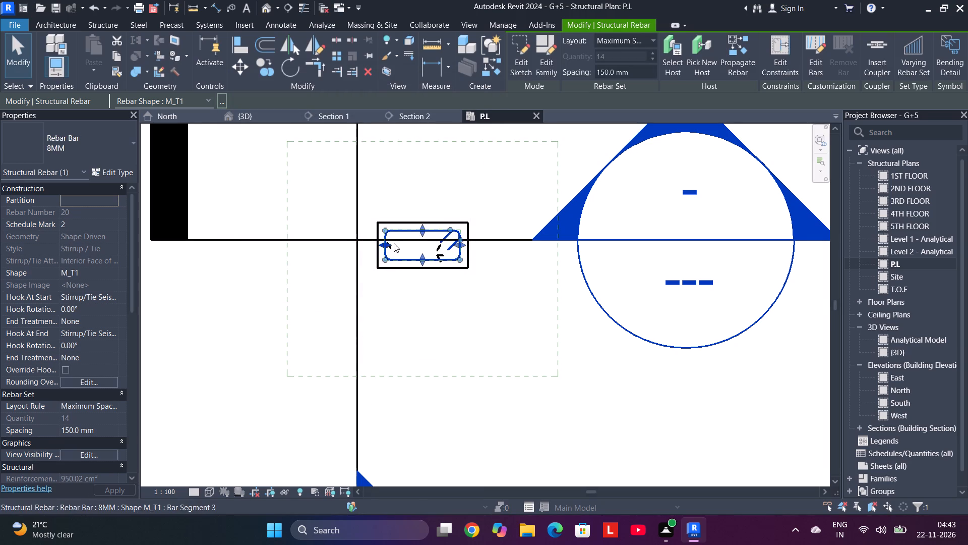
scroll(371, 247, up, 1)
scroll(419, 233, up, 4)
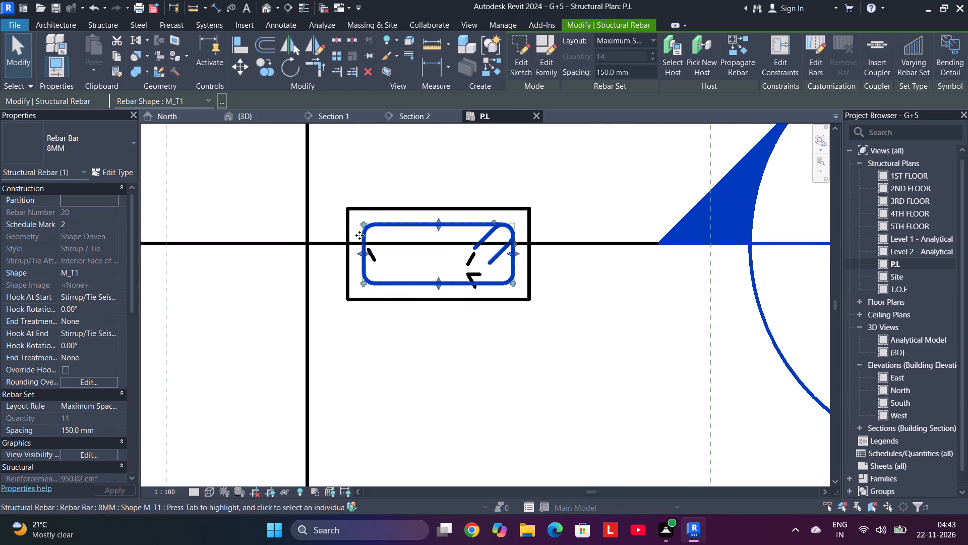
key(Escape)
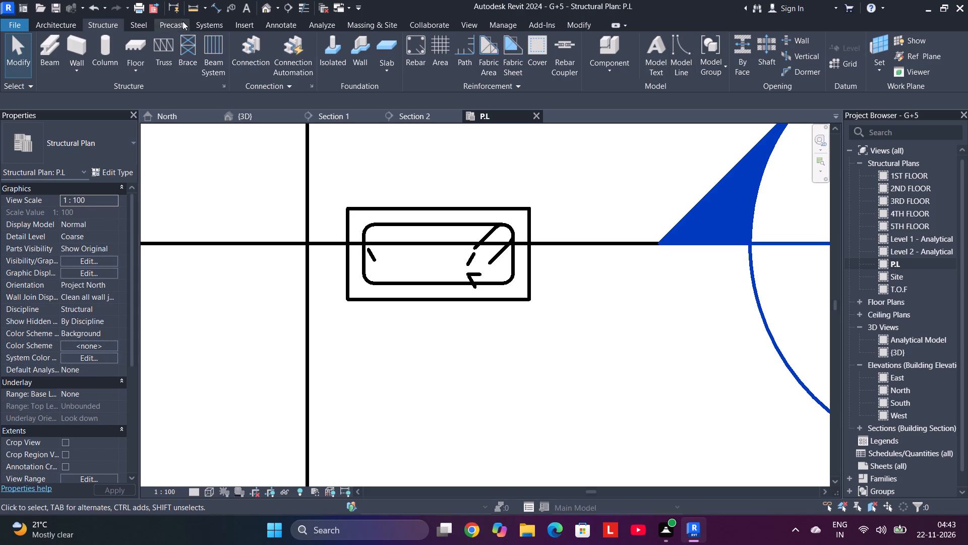
Start placing new rebar in the P.L plan, choose the 19M bar type and rename it 20M.
click(422, 41)
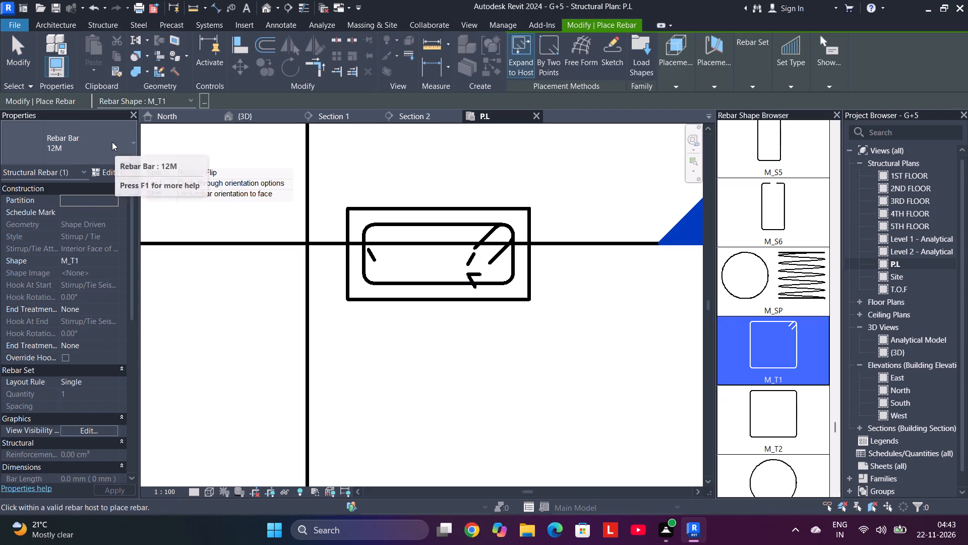
click(112, 142)
click(103, 251)
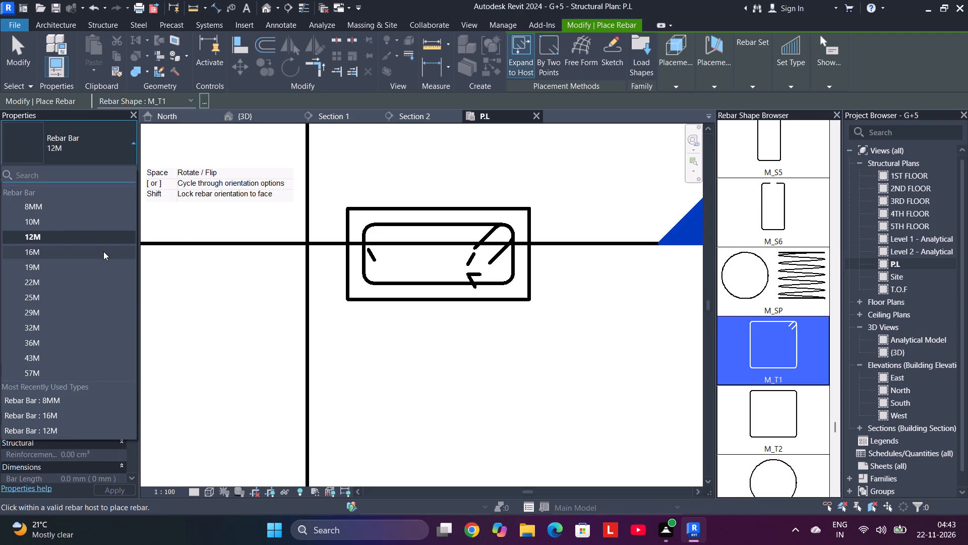
click(79, 147)
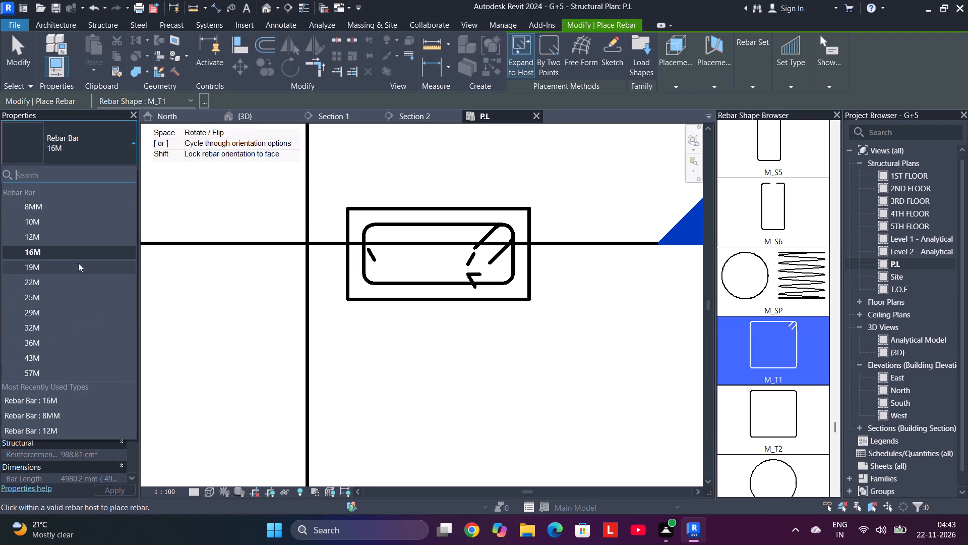
click(75, 271)
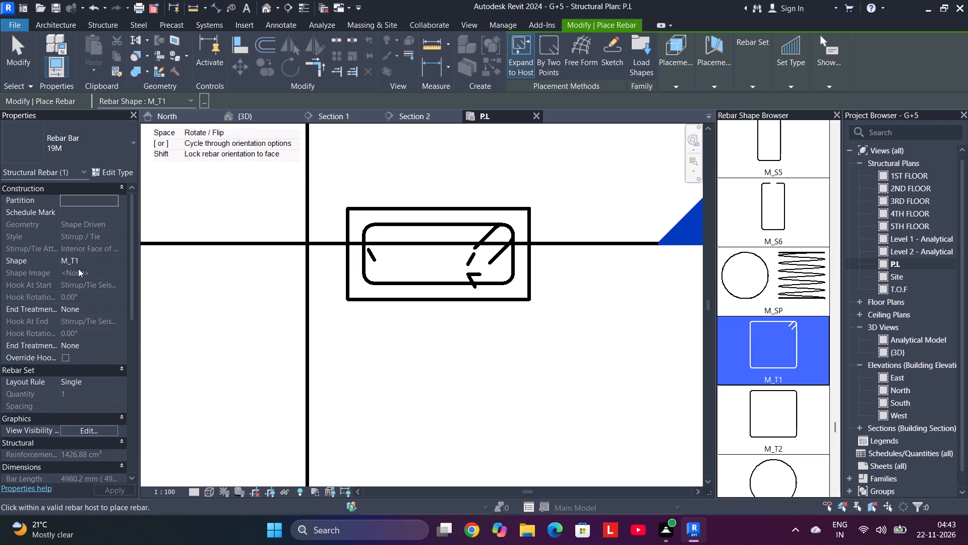
click(102, 172)
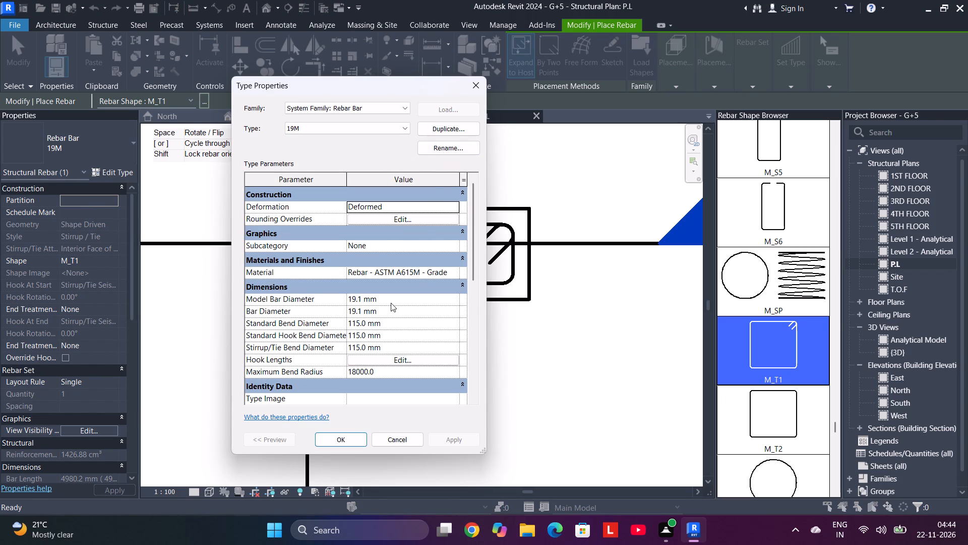
click(443, 150)
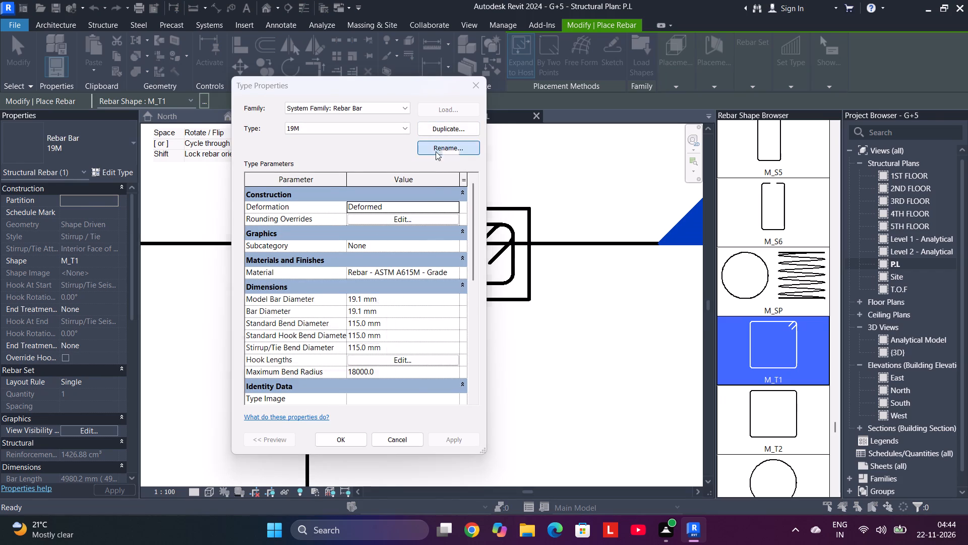
click(287, 340)
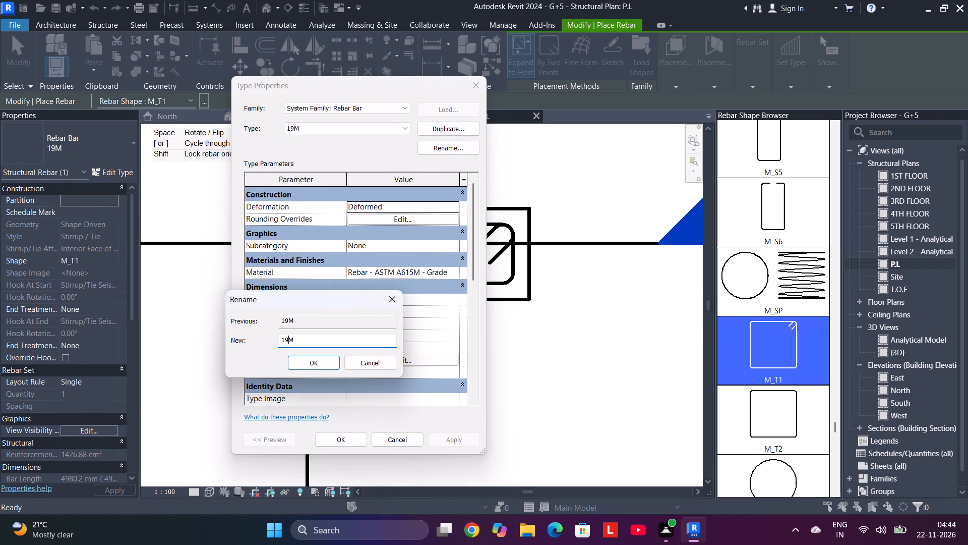
key(BackSpace)
key(BackSpace)
text(20)
click(307, 361)
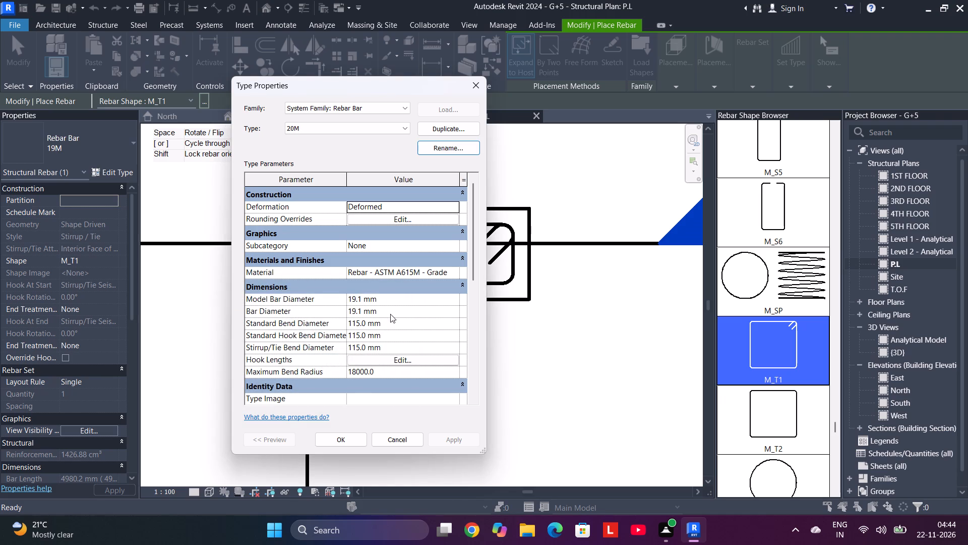
Set the 20M bar type's Model Bar Diameter and Bar Diameter to 20 mm.
click(386, 301)
key(2)
key(0)
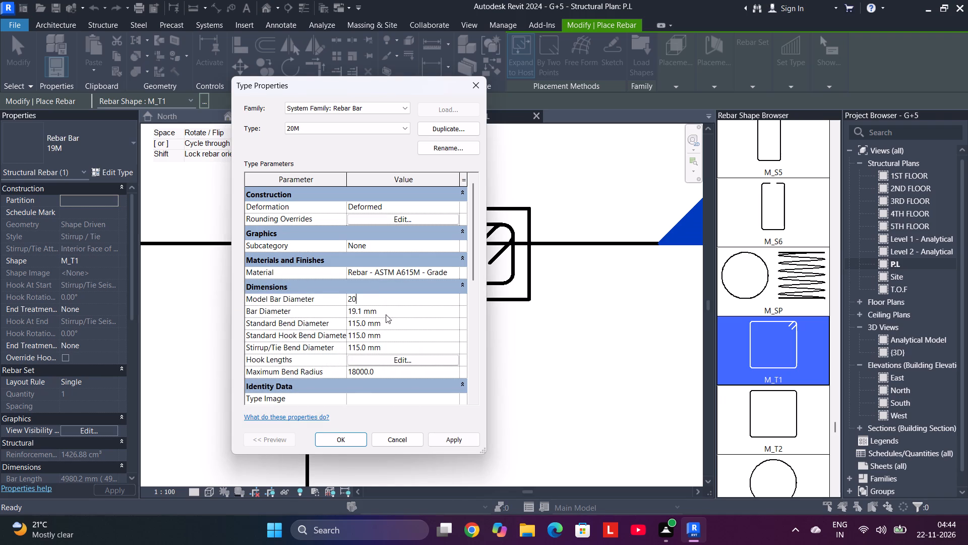
double_click(381, 313)
click(381, 313)
drag(381, 313, 357, 313)
drag(357, 313, 355, 313)
key(2)
key(0)
click(356, 437)
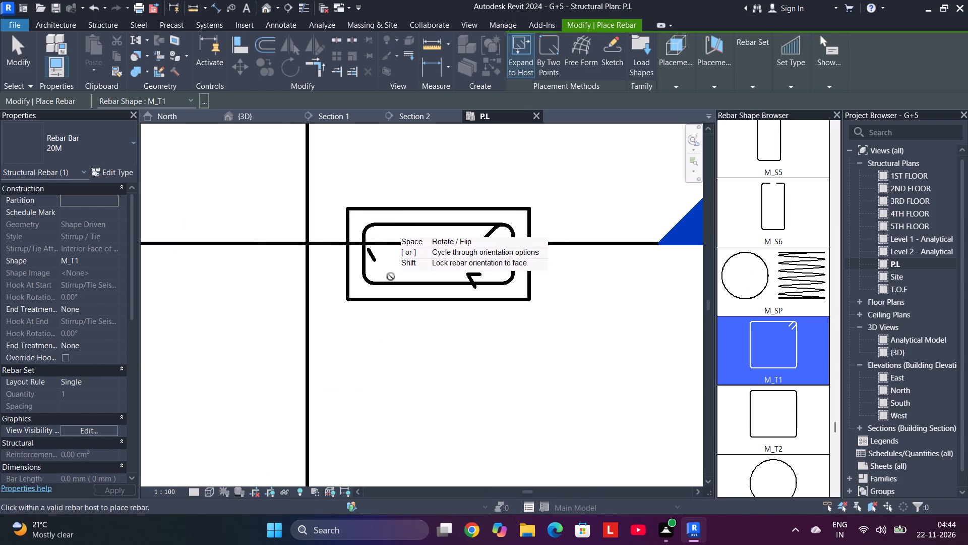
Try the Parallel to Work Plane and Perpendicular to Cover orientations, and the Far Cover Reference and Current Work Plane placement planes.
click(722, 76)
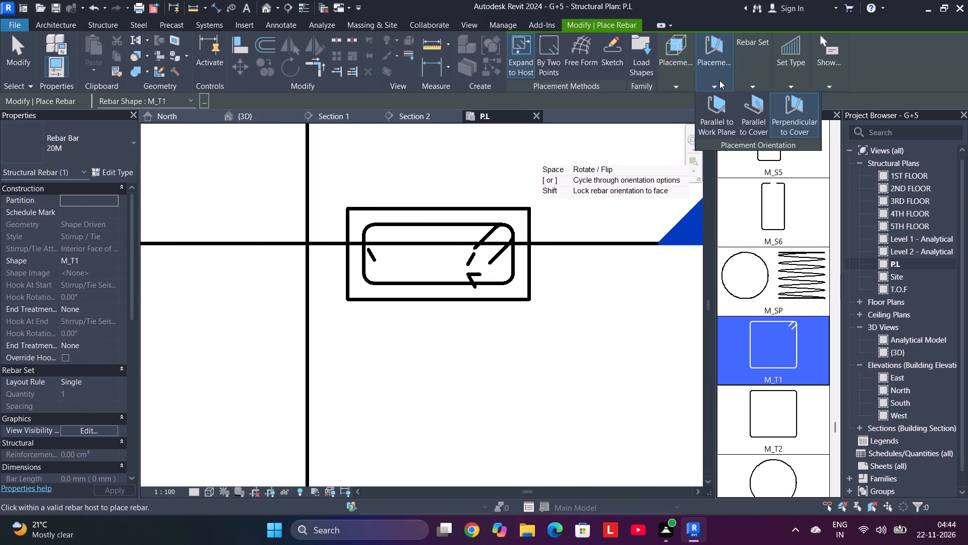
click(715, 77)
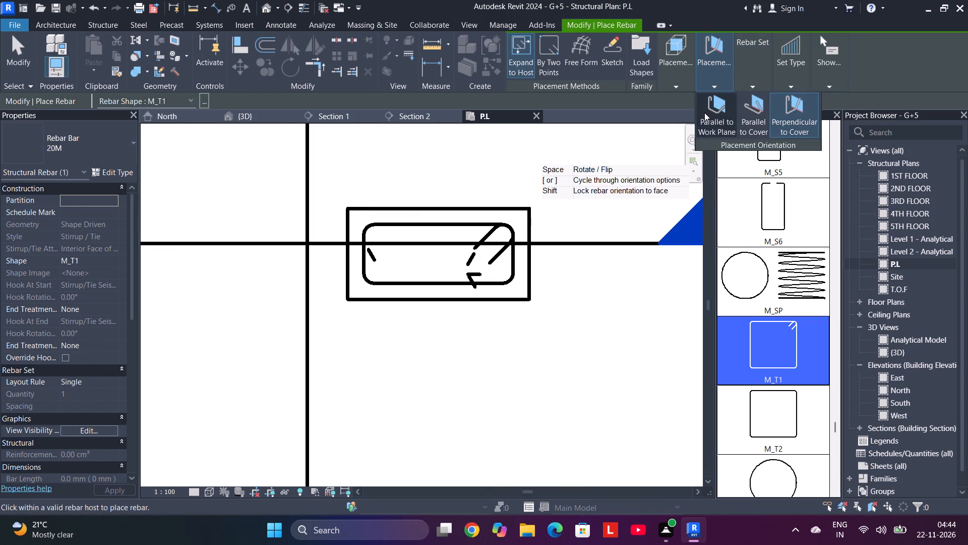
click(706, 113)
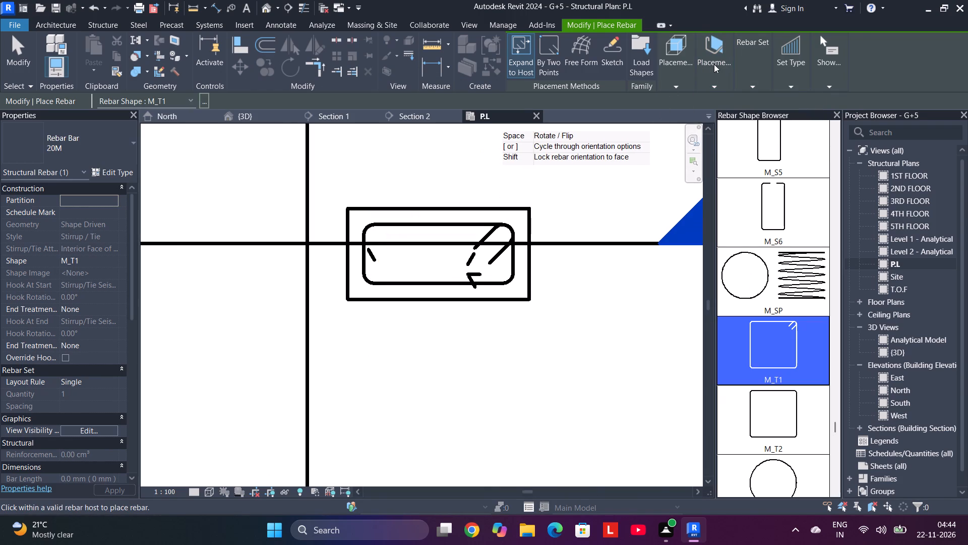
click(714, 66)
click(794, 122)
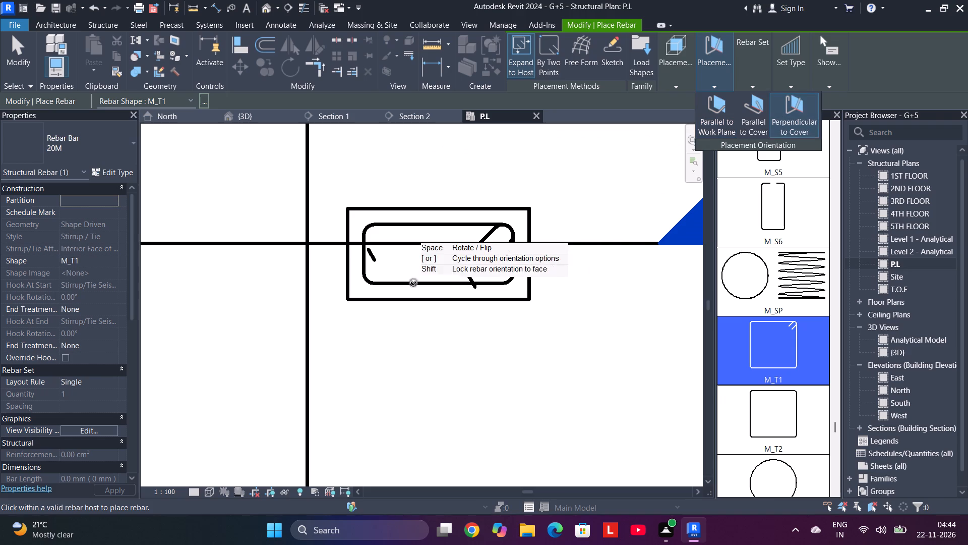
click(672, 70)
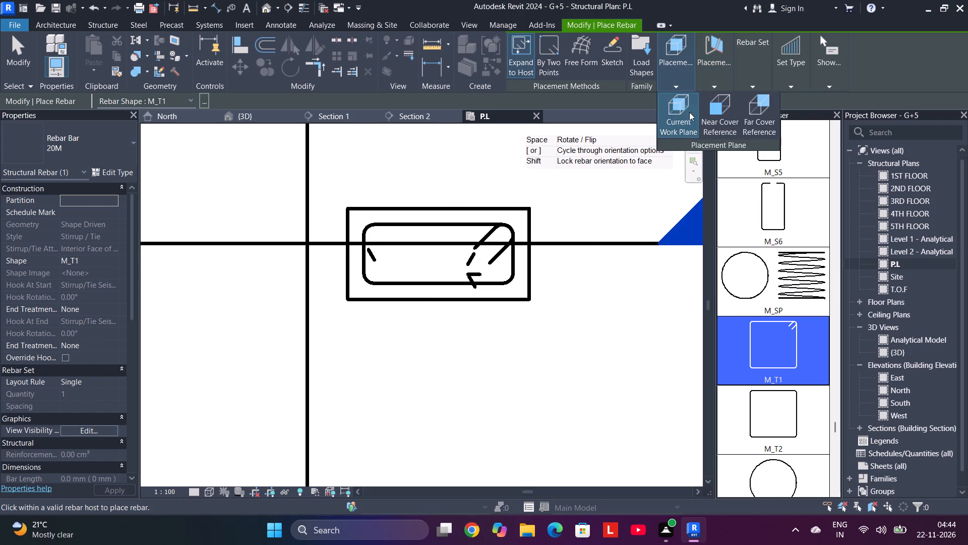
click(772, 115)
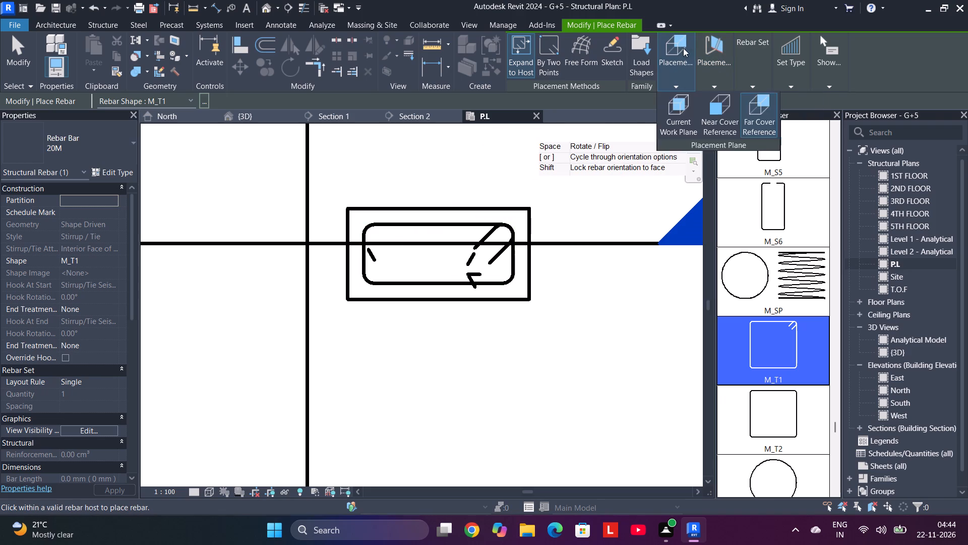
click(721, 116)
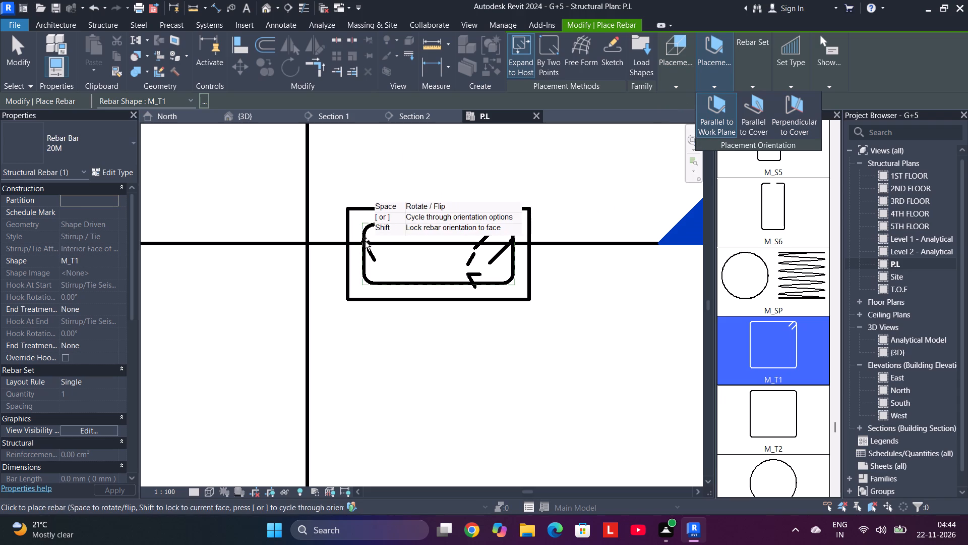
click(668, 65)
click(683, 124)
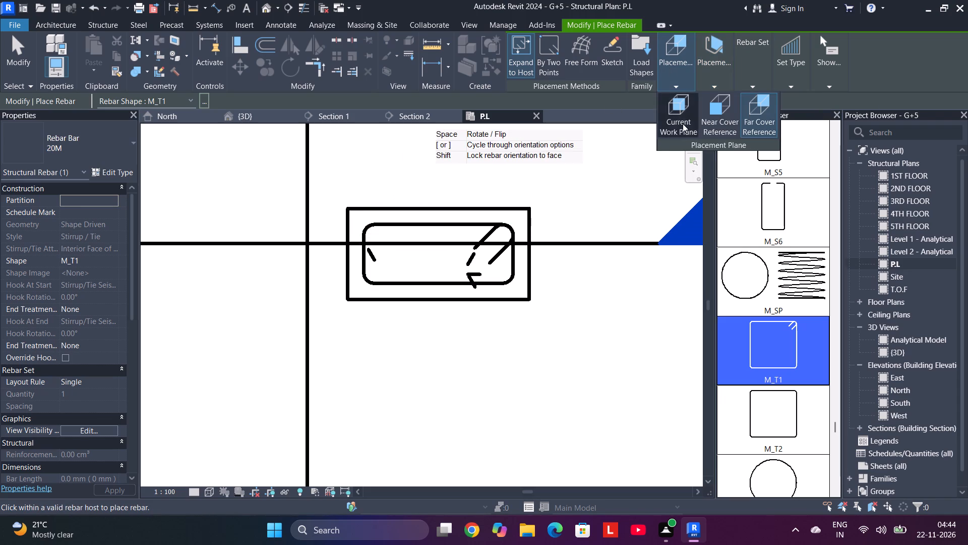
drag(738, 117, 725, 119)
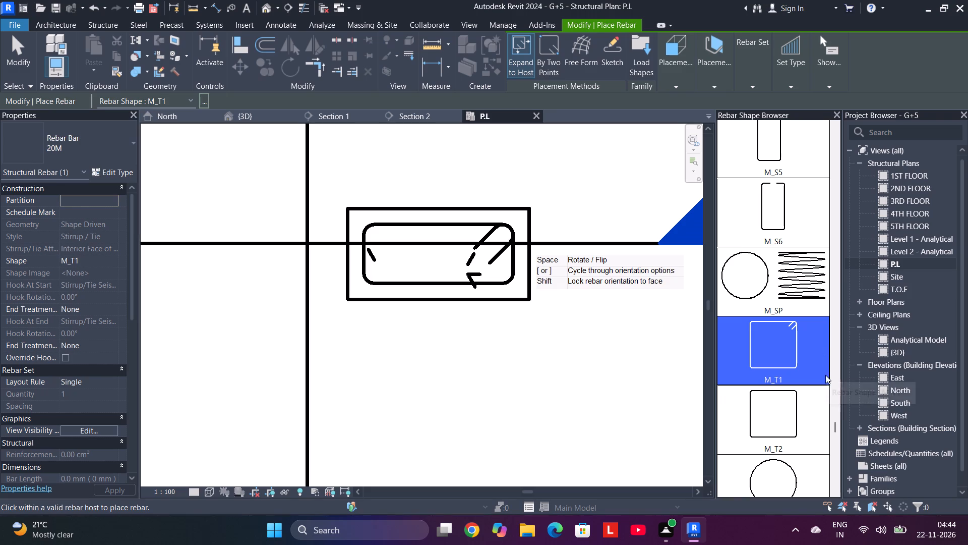
Place four straight M_00 bars of type 20M perpendicular to the cover, one inside each corner of the column tie.
drag(835, 425, 824, 137)
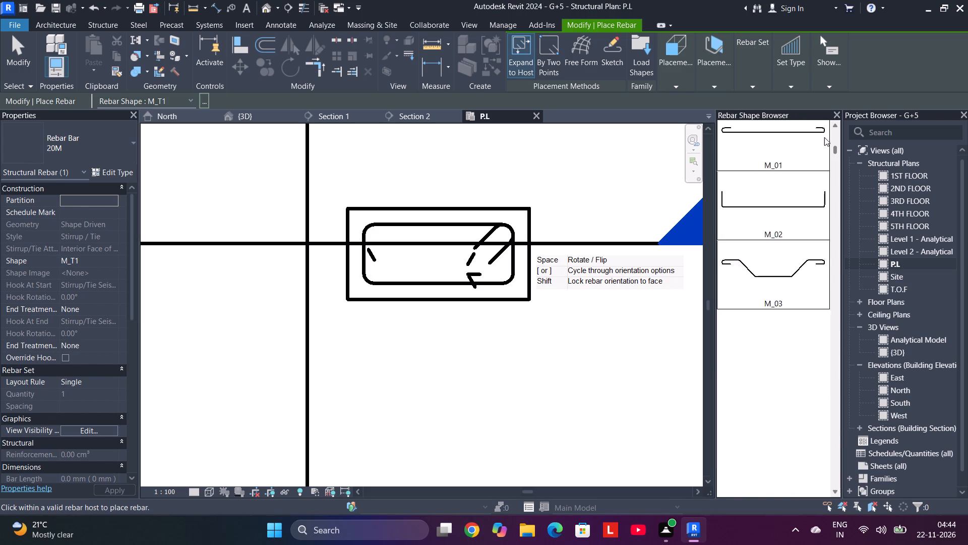
drag(824, 137, 824, 100)
click(788, 166)
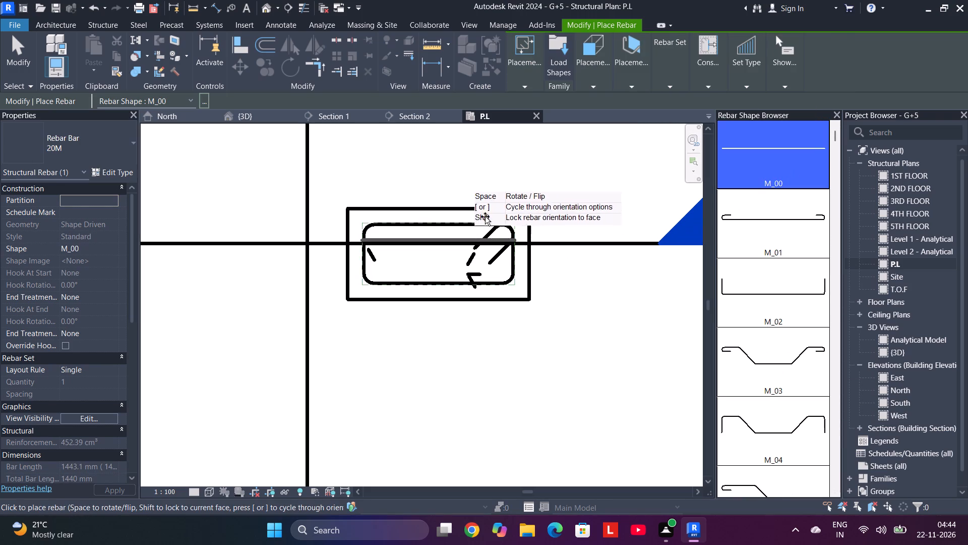
click(629, 75)
click(719, 115)
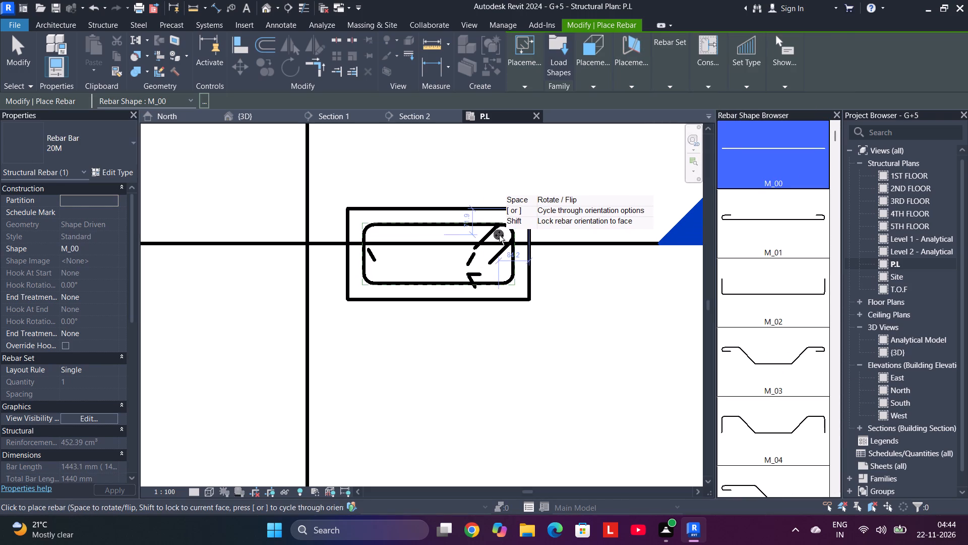
scroll(502, 233, up, 5)
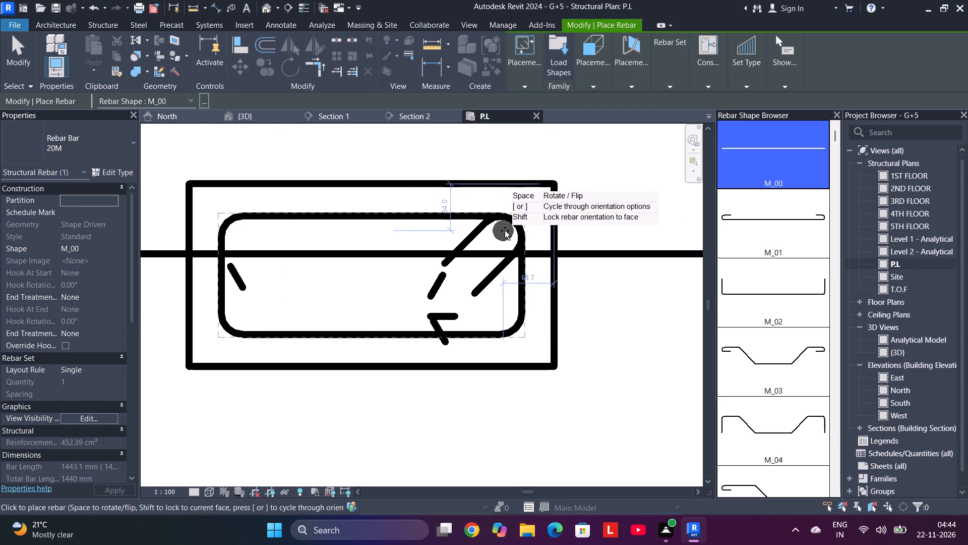
click(503, 233)
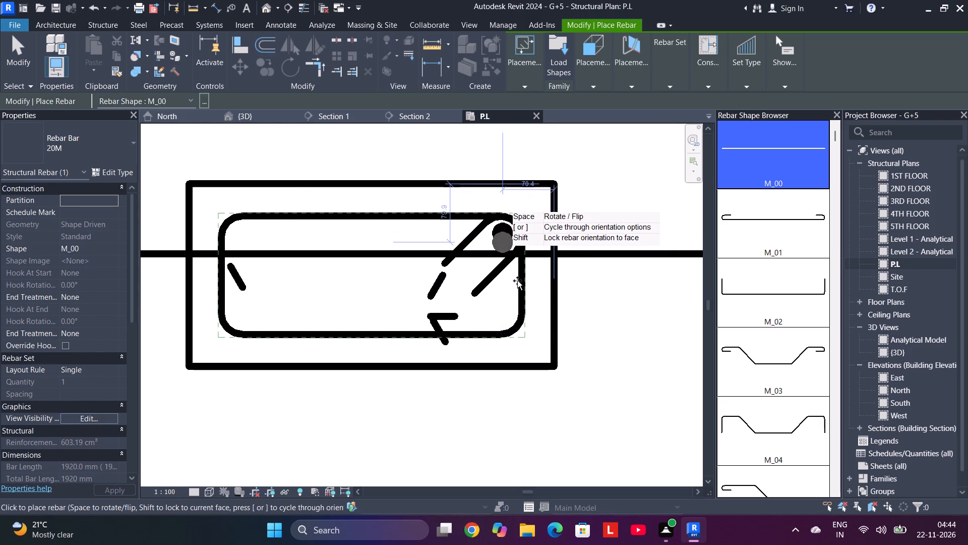
click(504, 315)
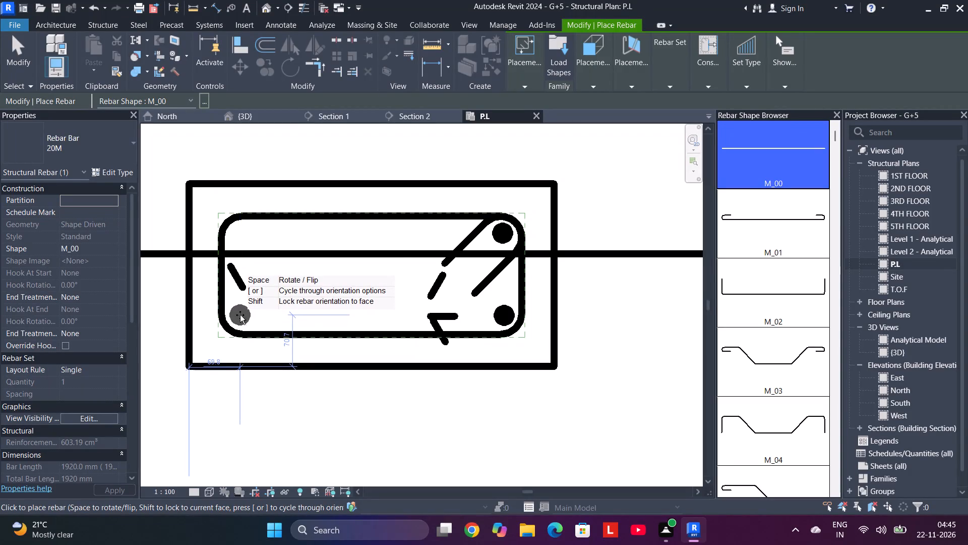
click(240, 315)
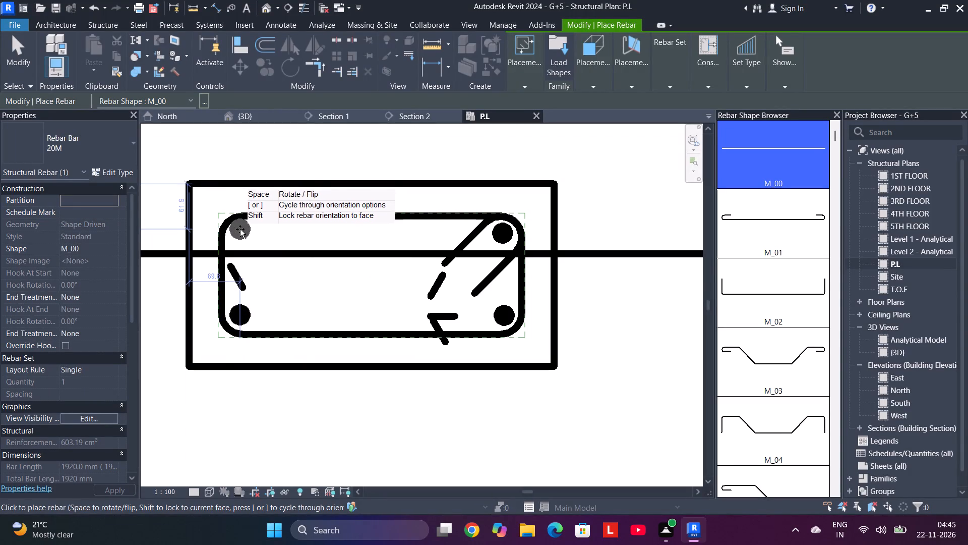
click(241, 233)
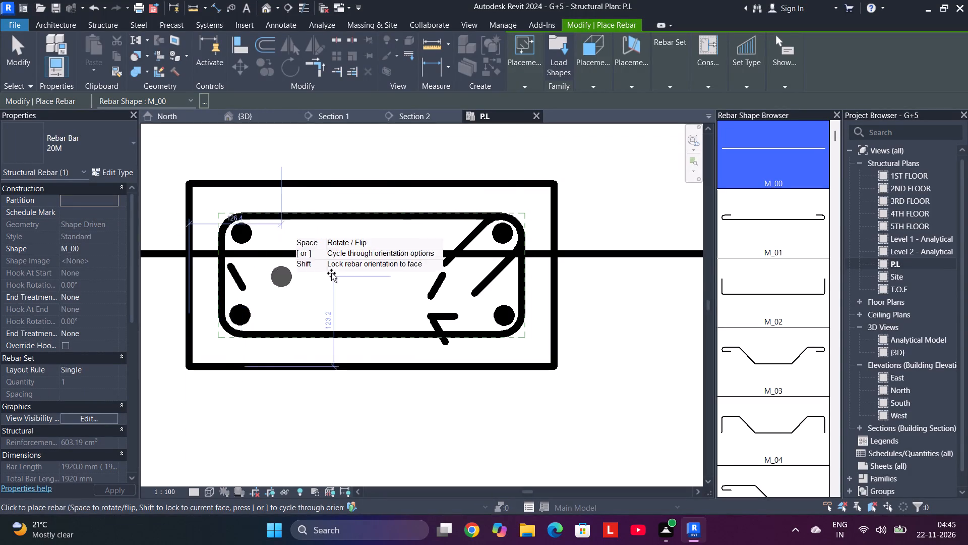
Place one 12M M_00 bar inside the tie's left short side, midway between the two corner bars.
click(90, 148)
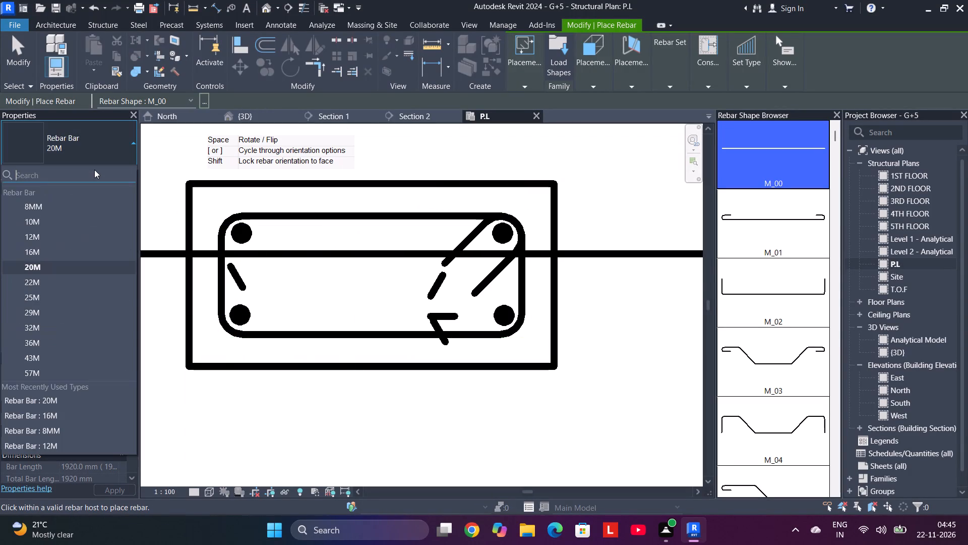
click(84, 239)
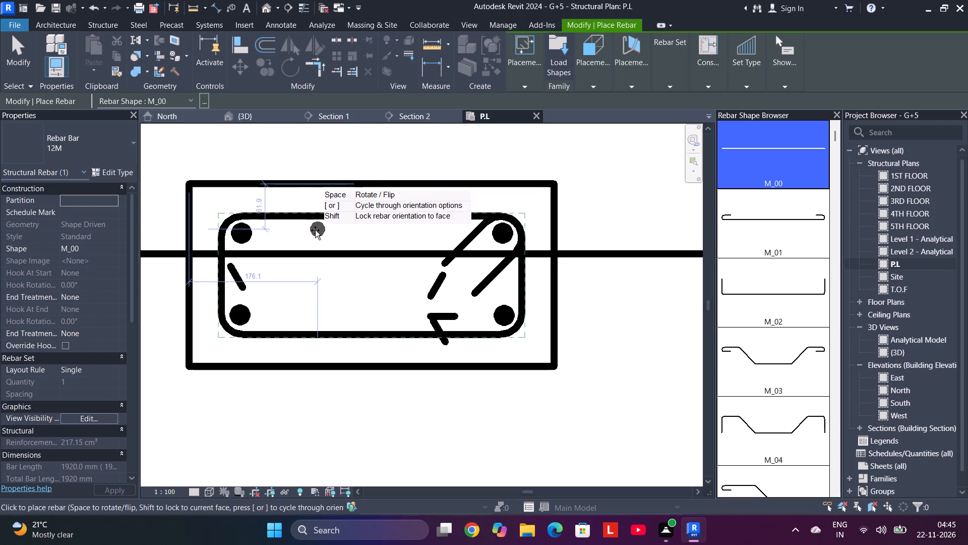
click(234, 274)
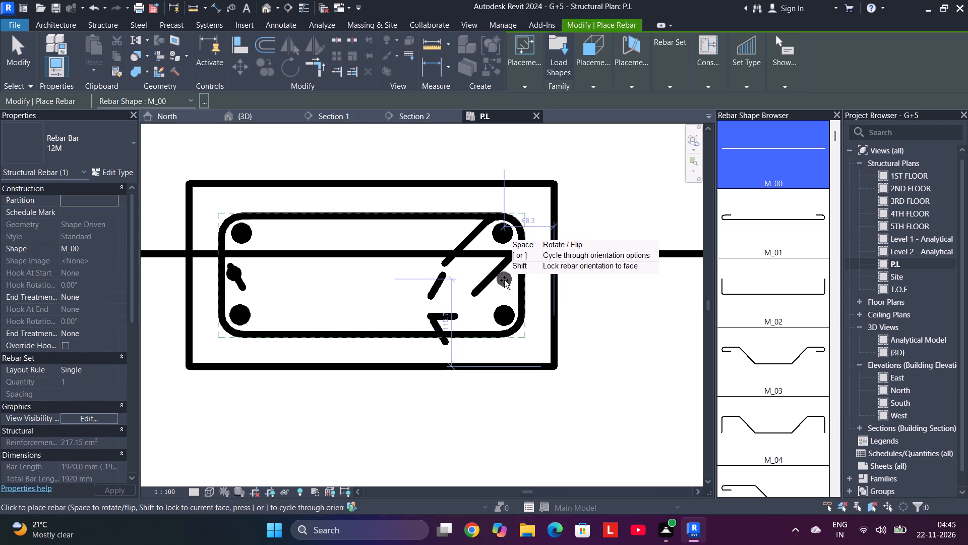
key(Escape)
key(Escape)
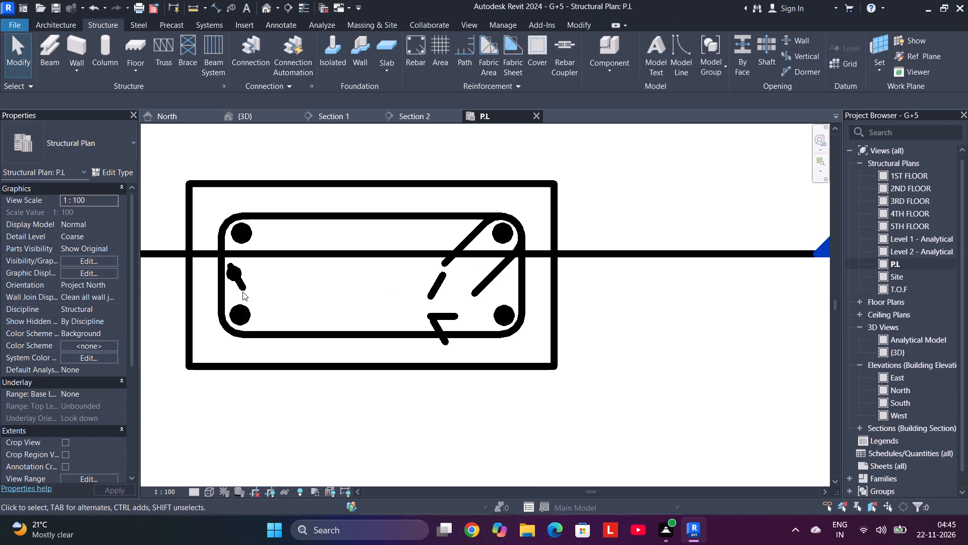
Delete the lower-left, lower-right and upper-right 20M corner bars, keeping only the upper-left one.
click(245, 313)
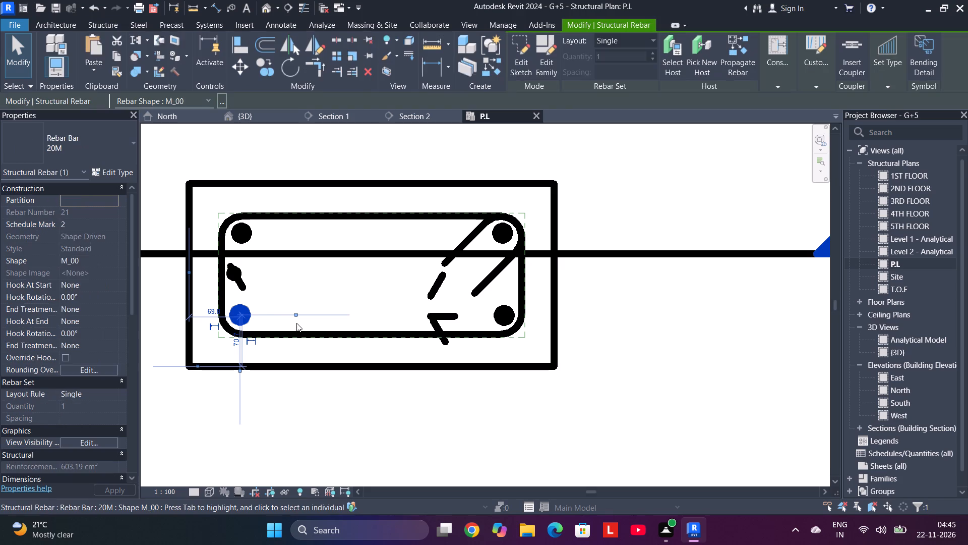
key(Delete)
click(506, 310)
key(Delete)
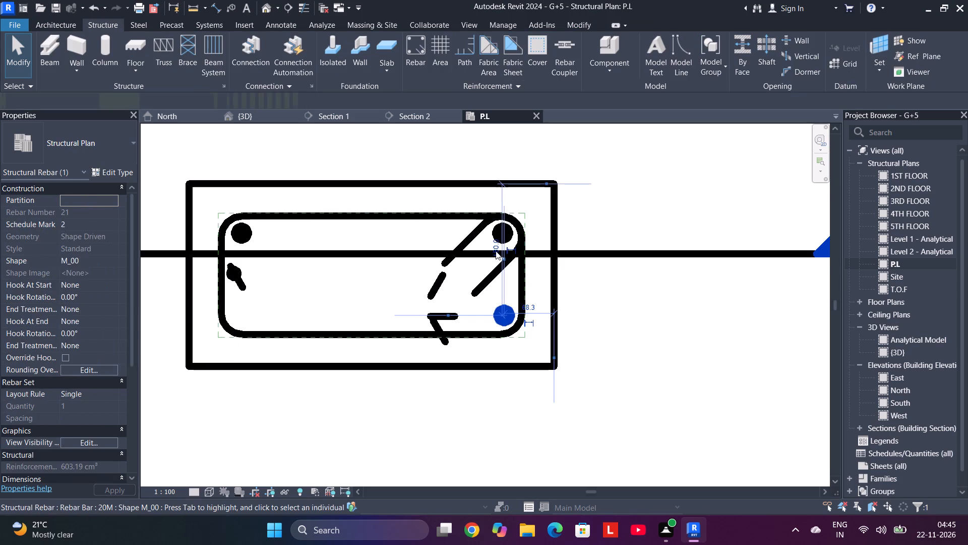
click(501, 239)
key(Delete)
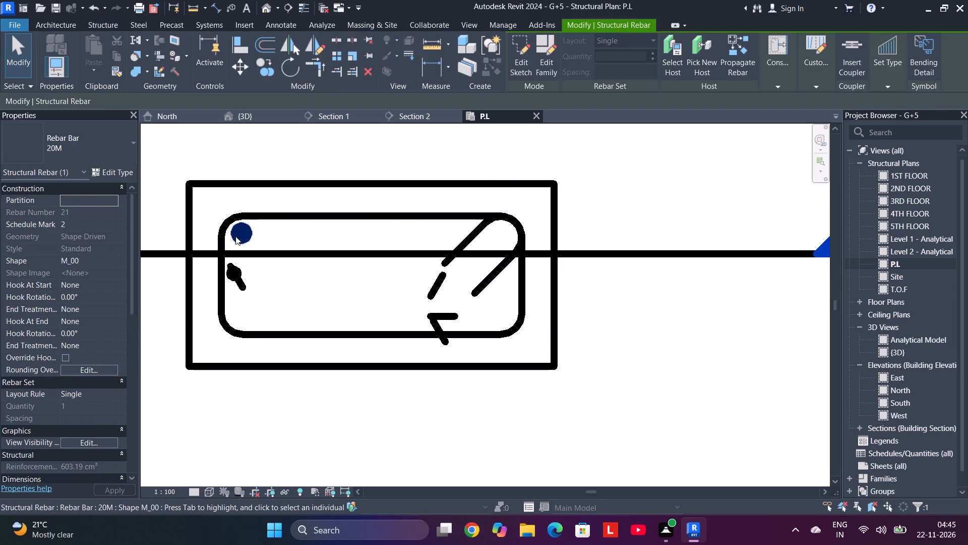
Edit the remaining 20M corner bar's sketch in Section 2 and draw a horizontal leg near the footing's bottom, starting from its left side.
scroll(245, 226, down, 9)
middle_drag(264, 185, 345, 220)
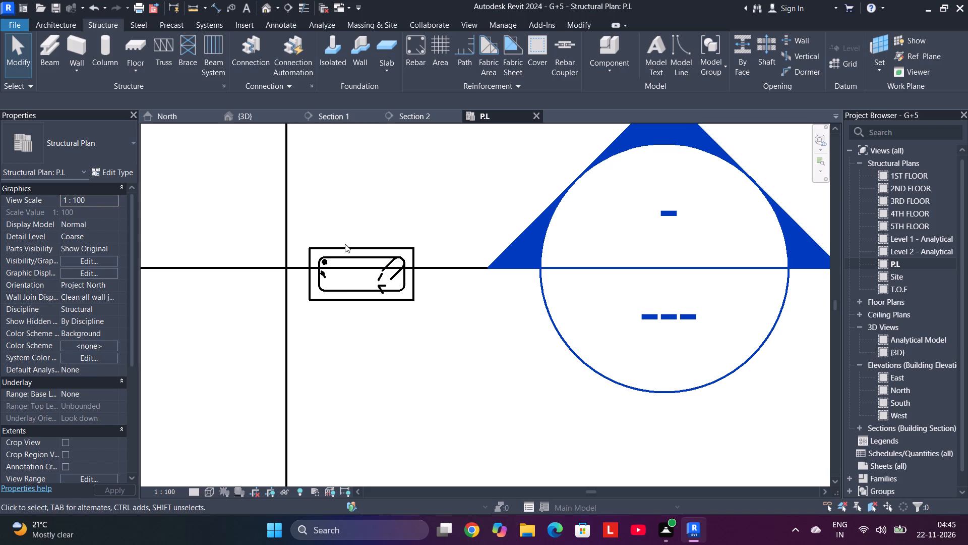
click(325, 259)
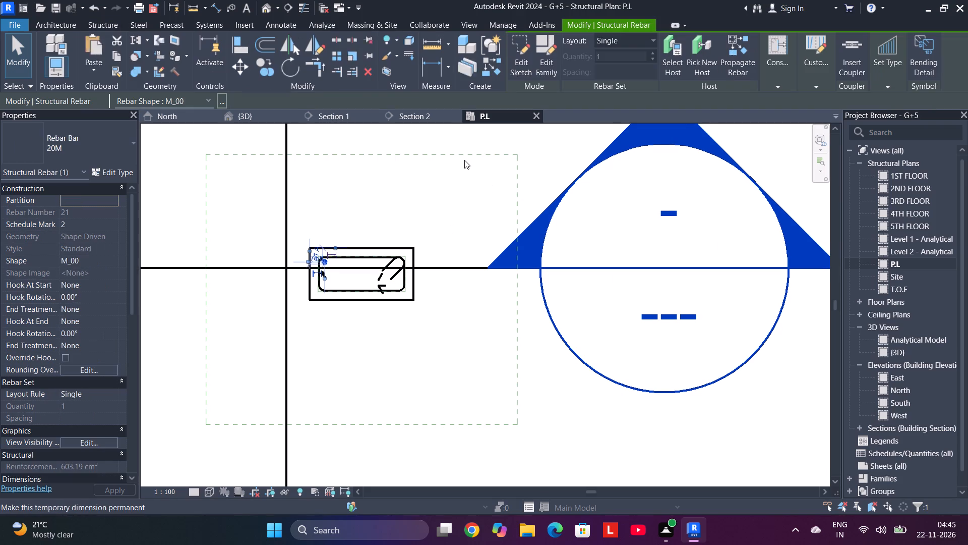
click(523, 45)
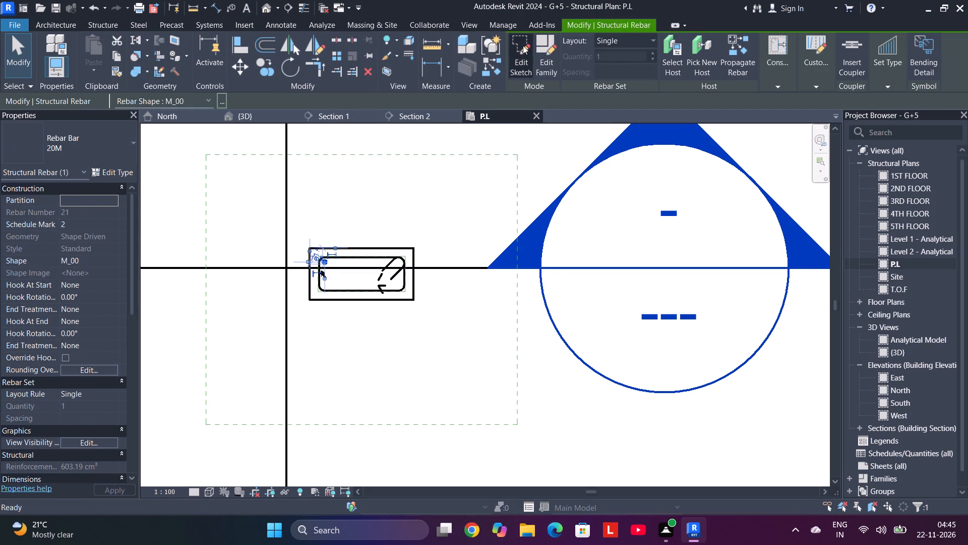
click(456, 181)
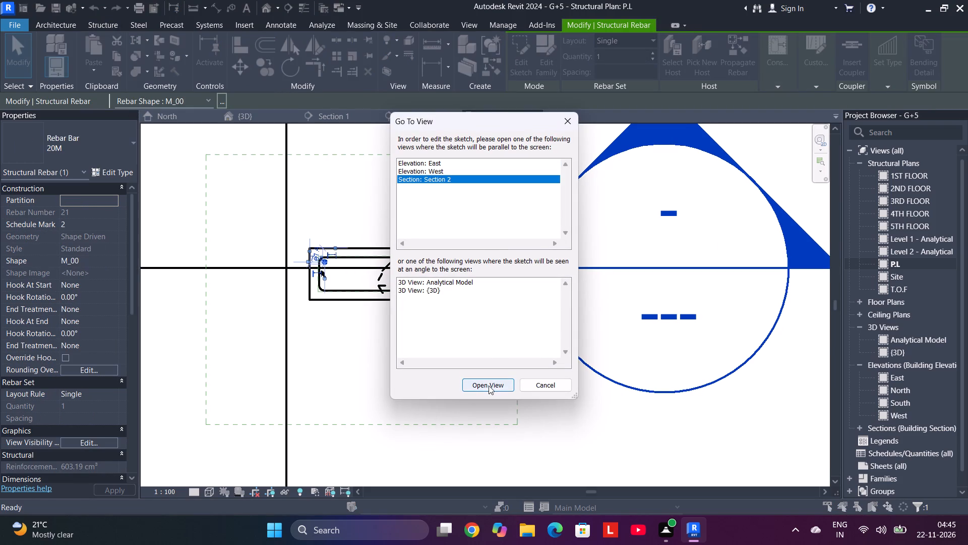
click(489, 386)
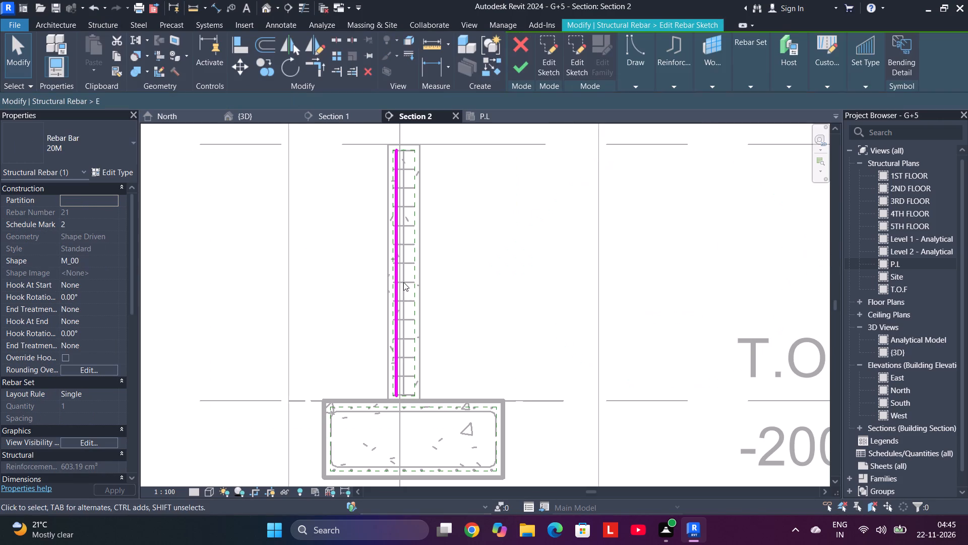
middle_drag(483, 313, 461, 197)
scroll(461, 197, up, 1)
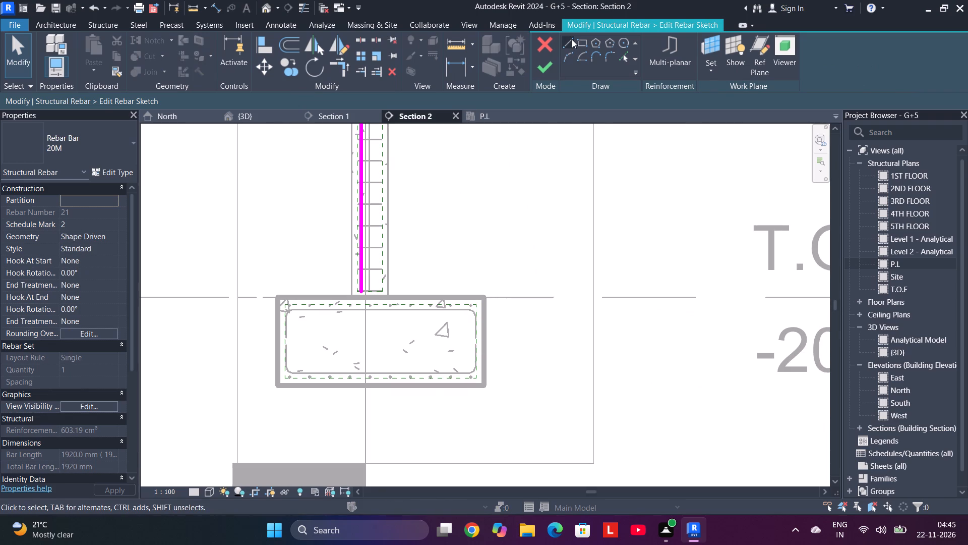
click(572, 39)
scroll(315, 365, up, 3)
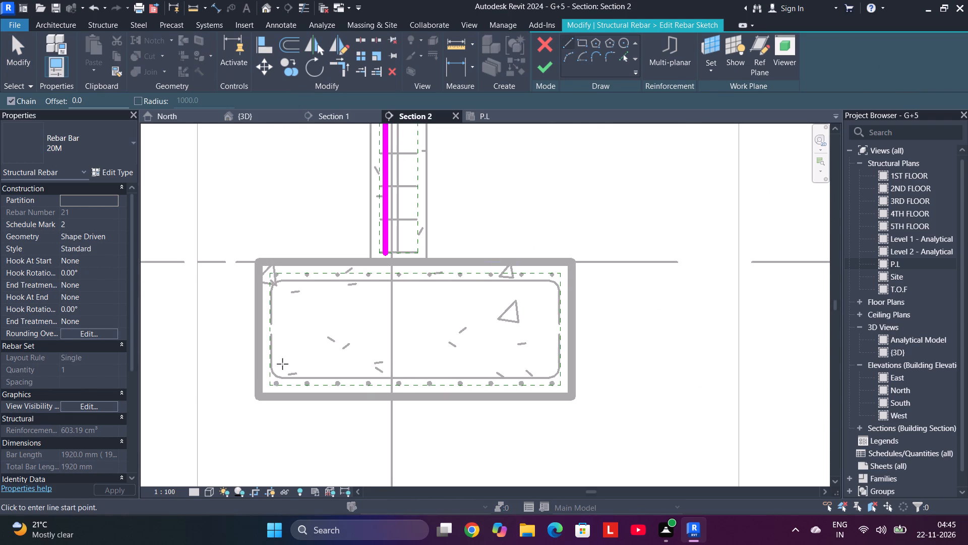
scroll(283, 367, up, 3)
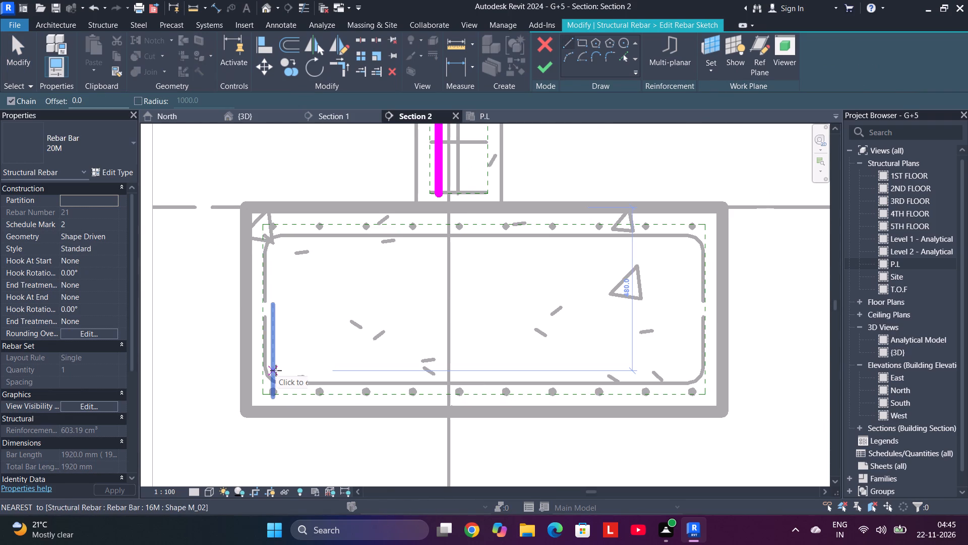
click(276, 370)
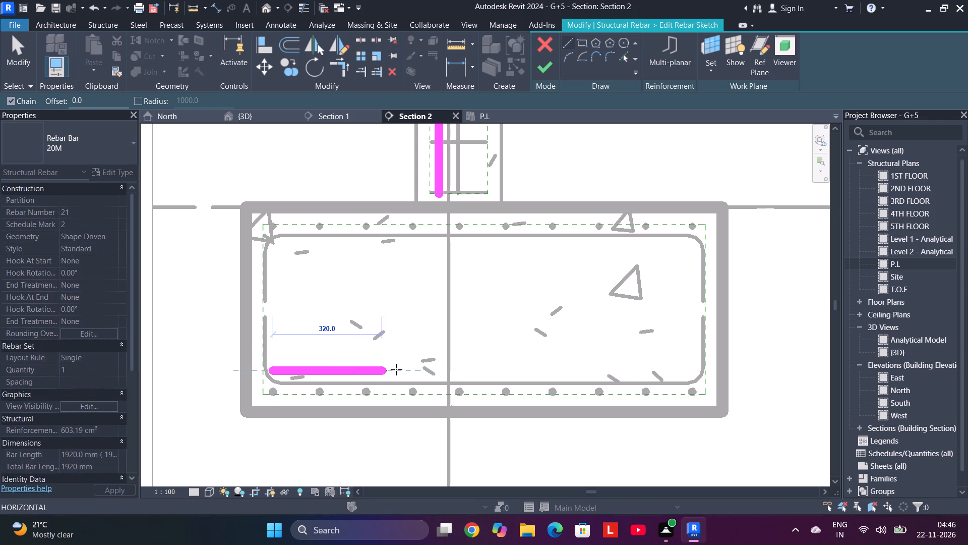
click(426, 374)
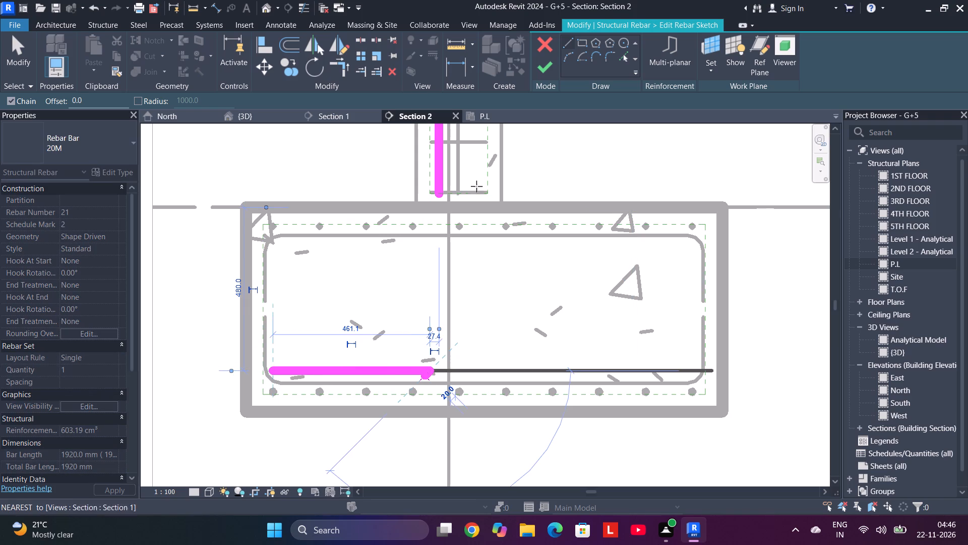
Trim/extend the bar's vertical line and the new horizontal leg to a corner and finish the sketch.
click(341, 61)
click(445, 172)
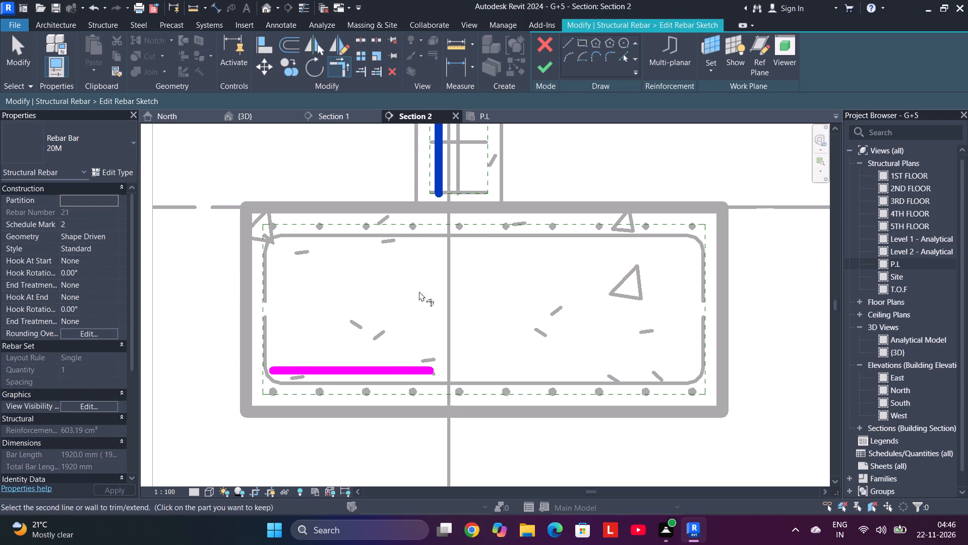
click(379, 371)
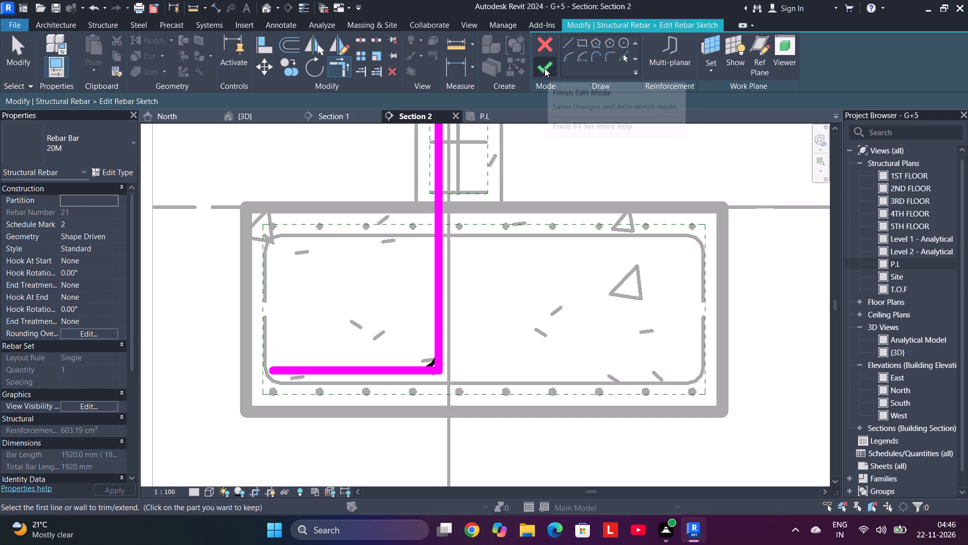
click(544, 68)
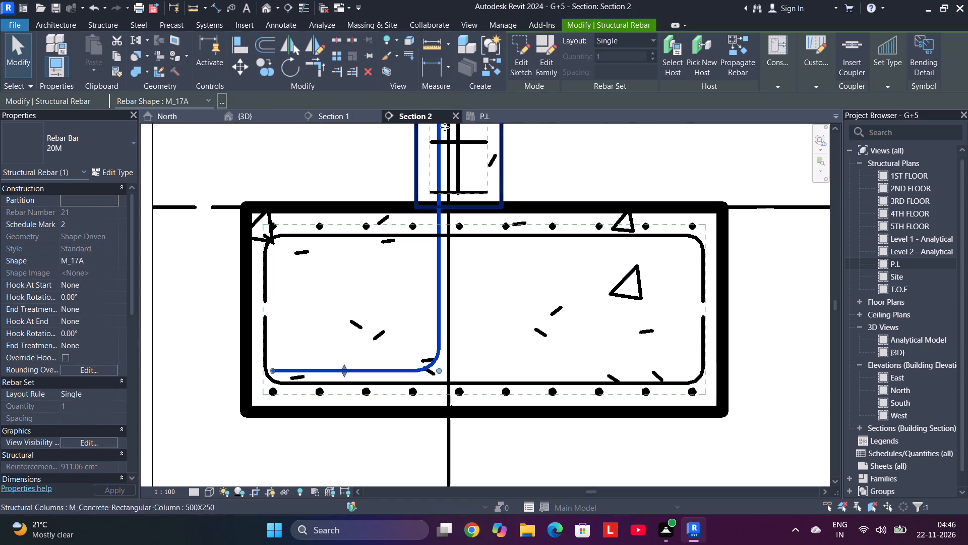
In the P.L plan, rotate the bent 20M bar about its vertical leg by 50° counterclockwise, pointing its foot diagonally outward from the column corner.
click(489, 120)
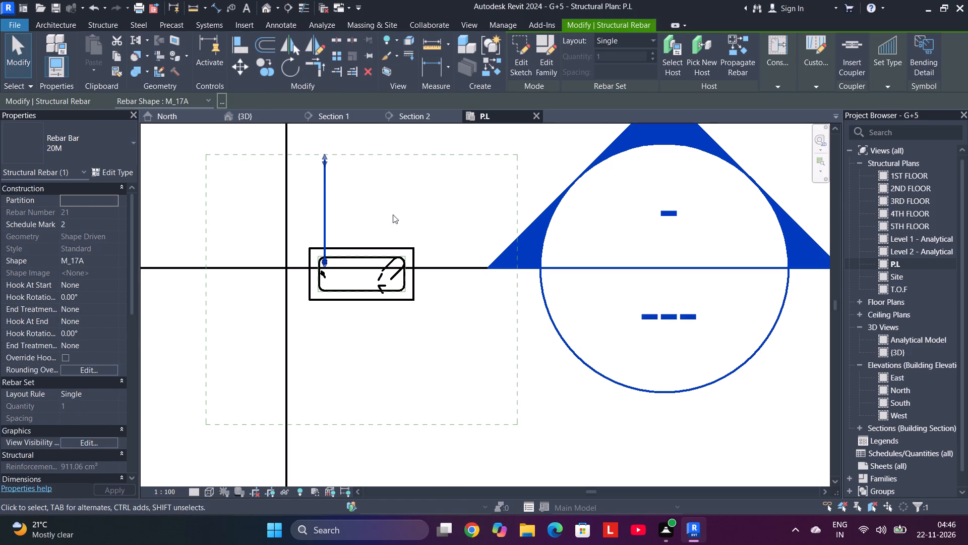
click(288, 66)
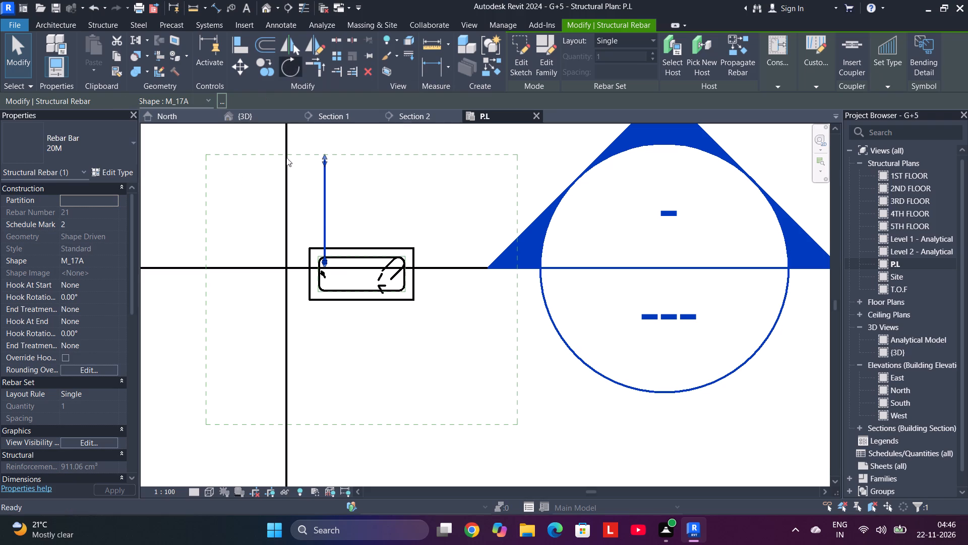
click(355, 102)
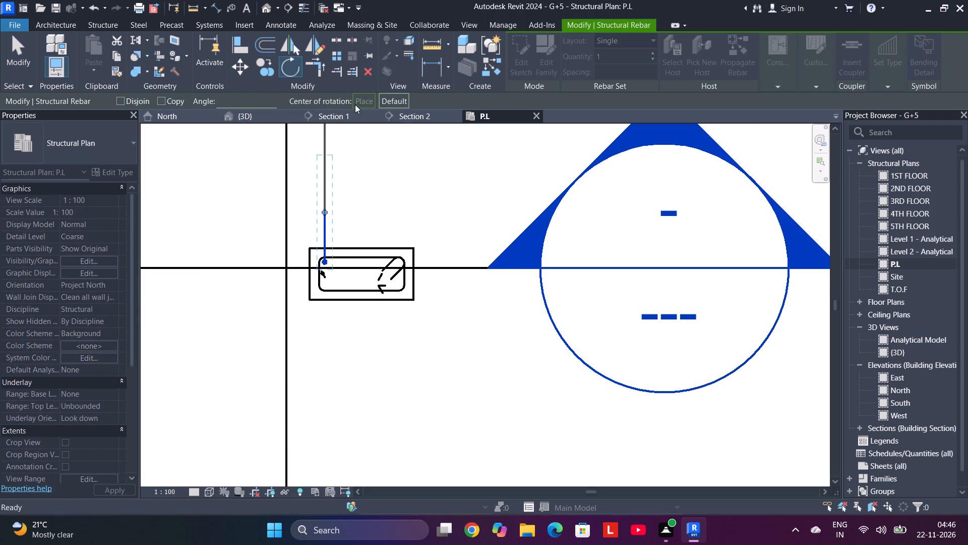
scroll(324, 268, up, 10)
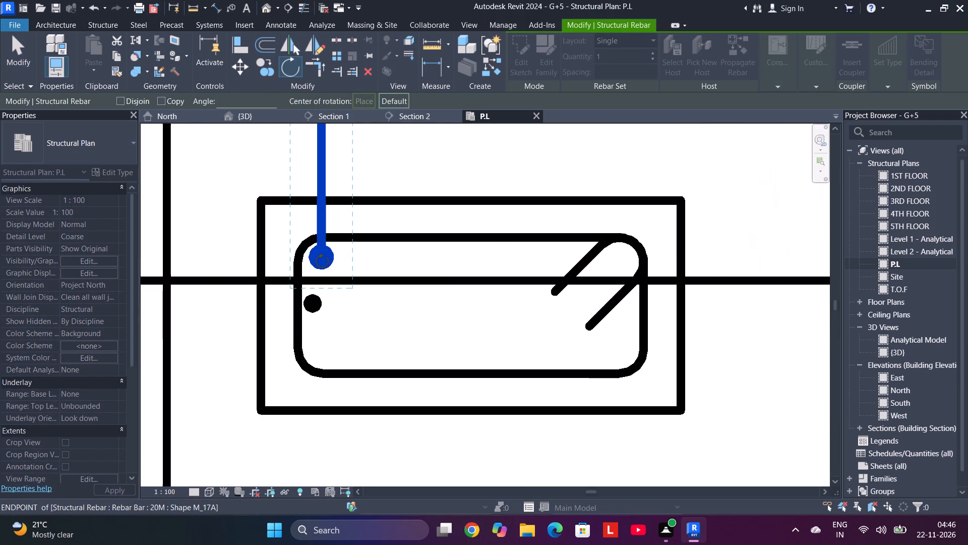
click(322, 257)
click(322, 155)
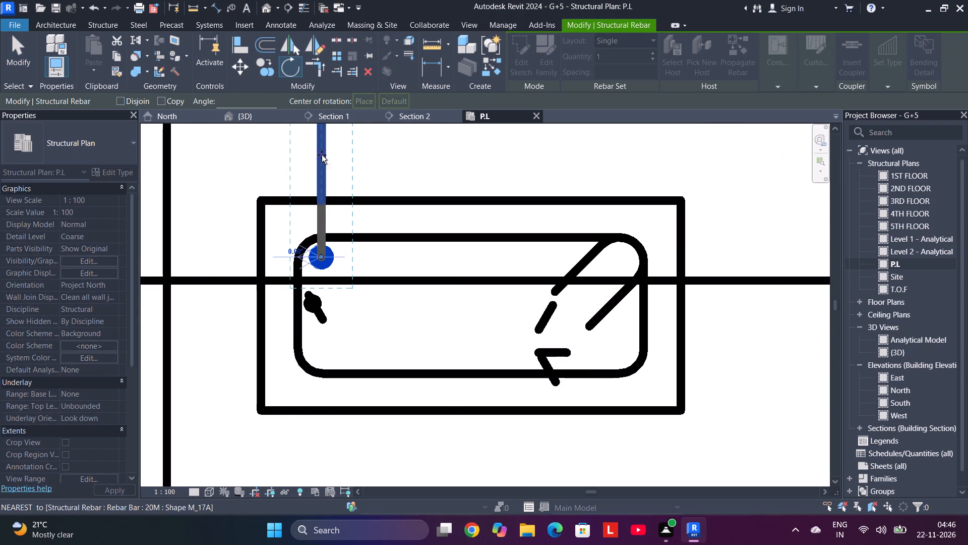
scroll(317, 157, down, 5)
scroll(263, 159, down, 1)
middle_drag(263, 159, 352, 270)
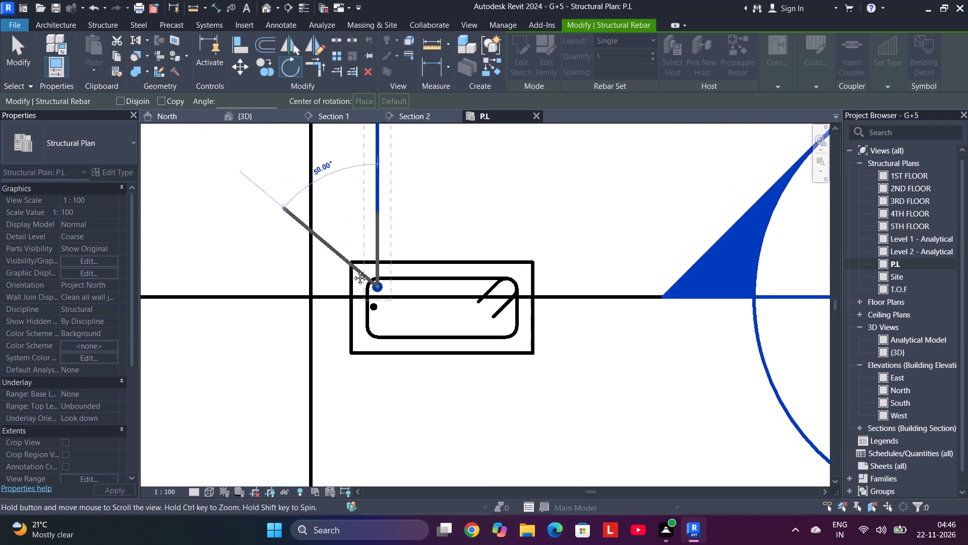
middle_drag(352, 270, 354, 275)
click(323, 250)
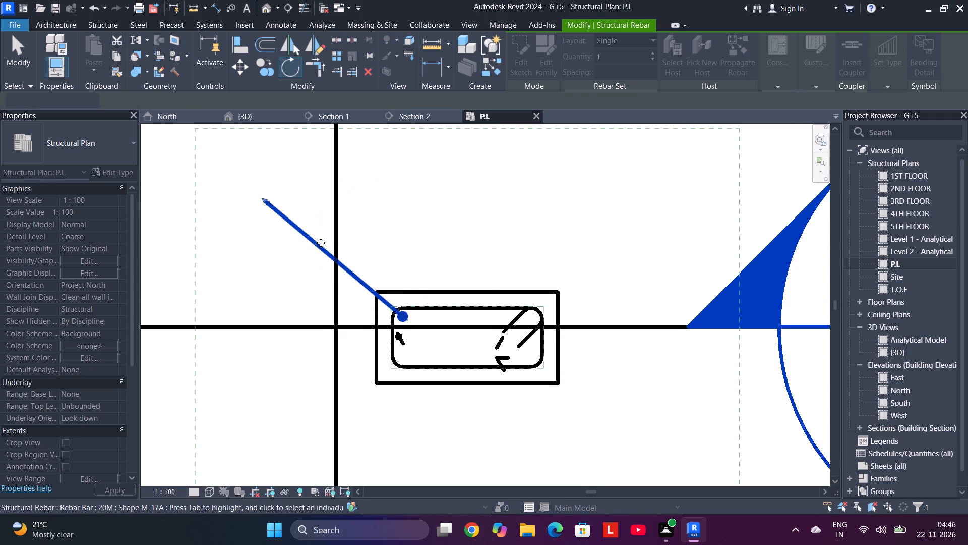
Lengthen the bent 20M bar's diagonal foot farther outward from the column's upper-left corner.
scroll(298, 218, down, 2)
drag(272, 205, 239, 168)
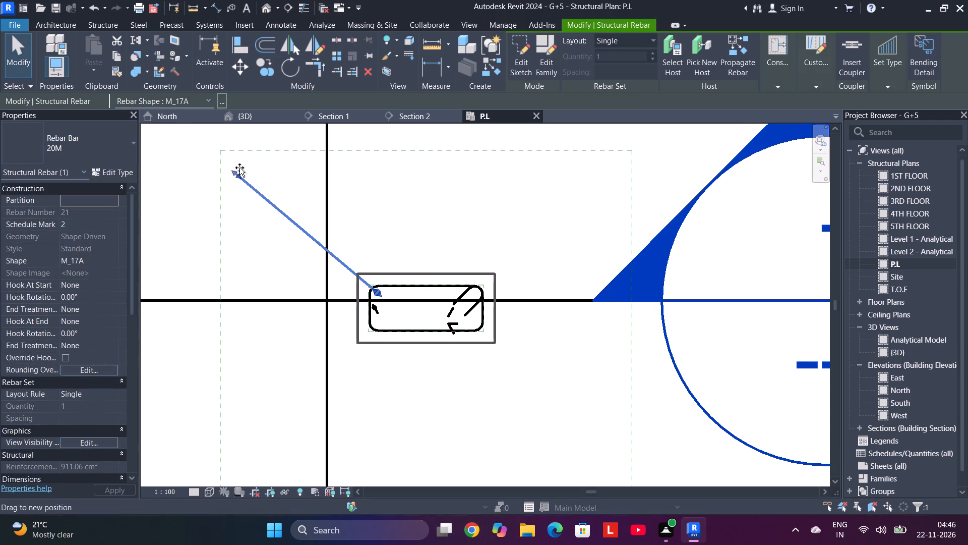
drag(239, 168, 233, 160)
scroll(371, 230, down, 1)
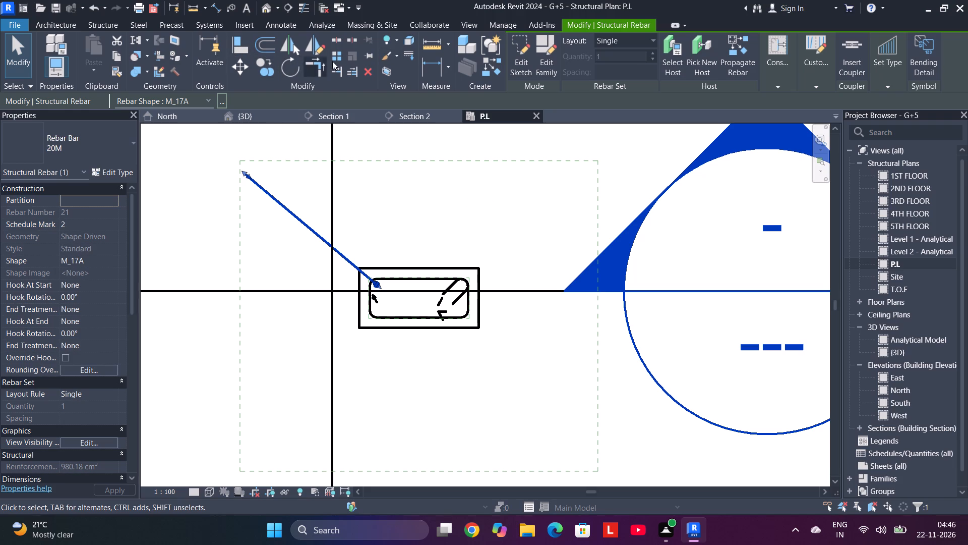
Mirror a copy of the bent 20M bar across the column's vertical centreline to the upper-right corner.
click(318, 49)
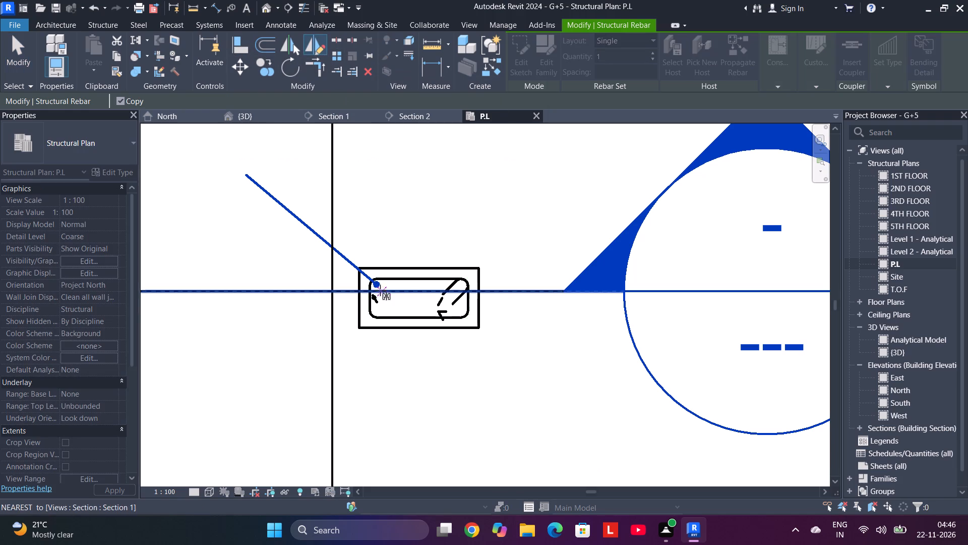
click(418, 277)
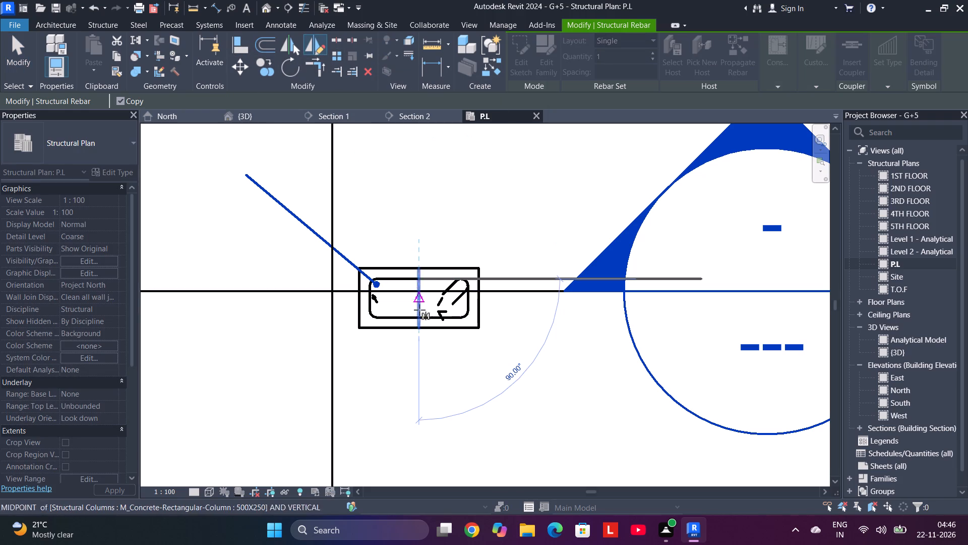
click(418, 318)
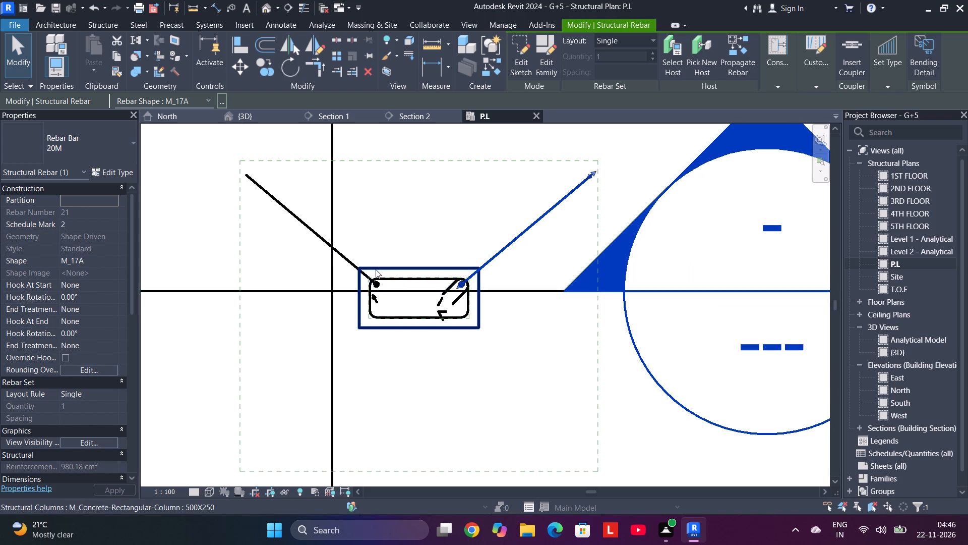
Mirror copies of both upper bent 20M bars across the column's horizontal centreline to the two lower corners.
ctrl+click(310, 233)
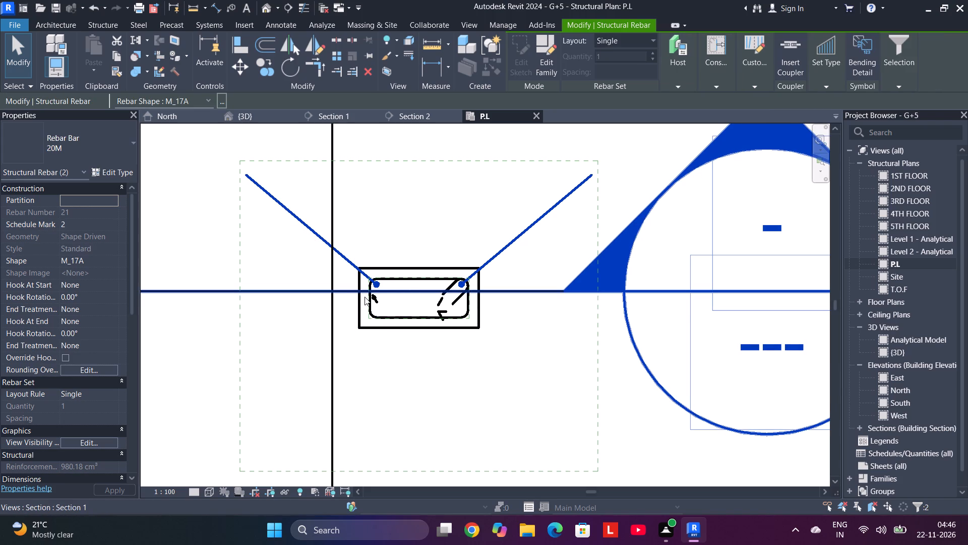
click(306, 49)
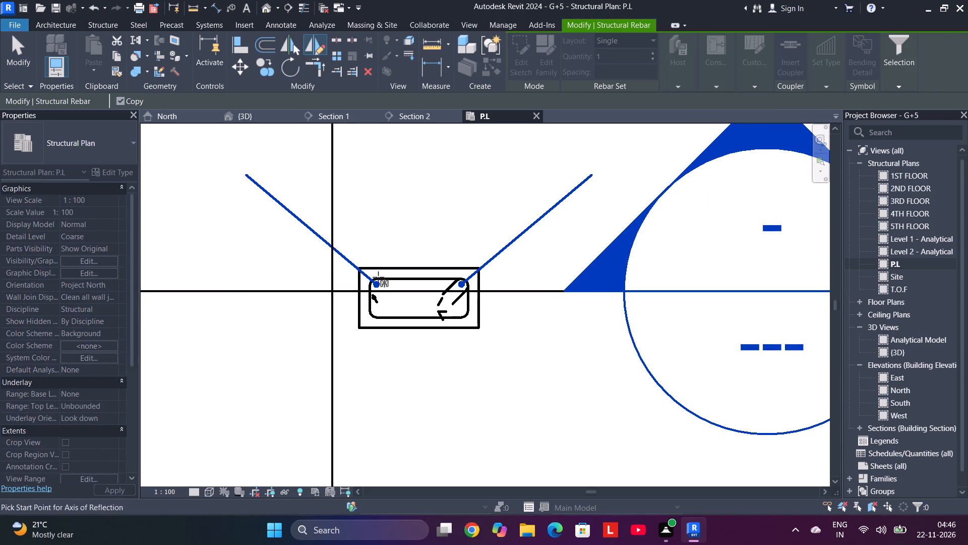
click(362, 300)
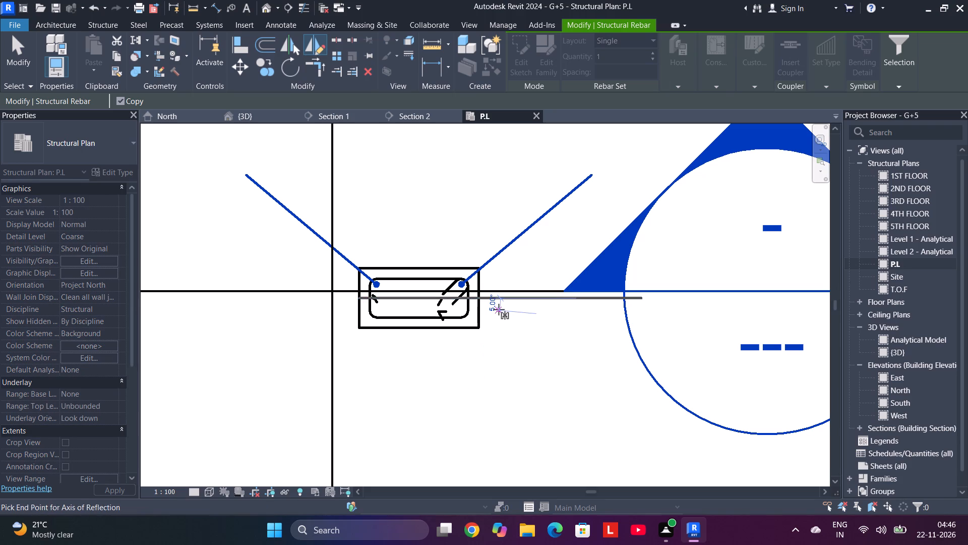
click(483, 304)
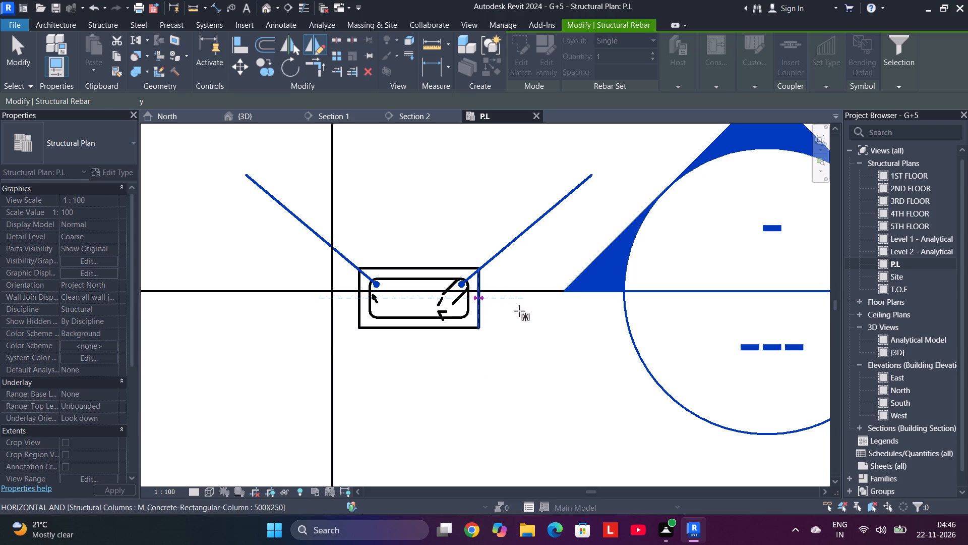
scroll(548, 314, down, 4)
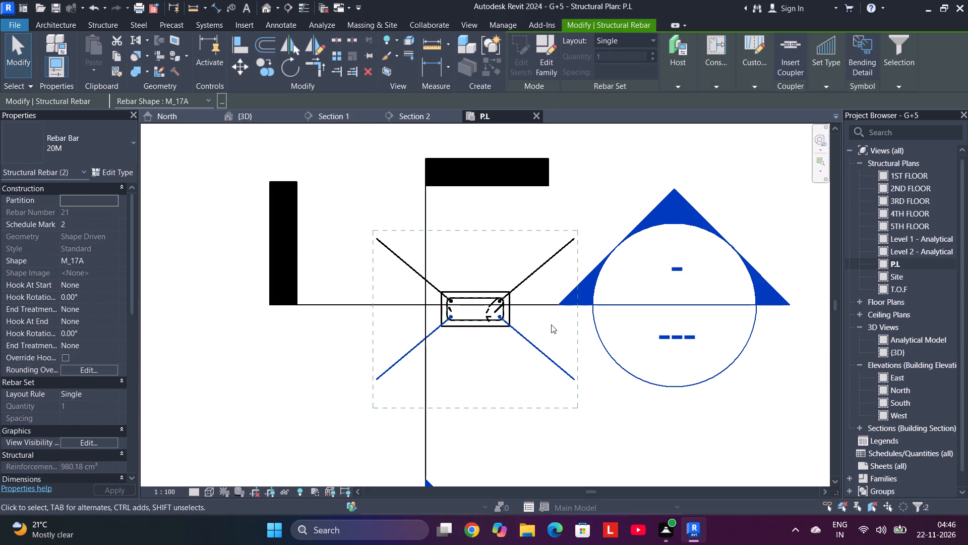
key(Escape)
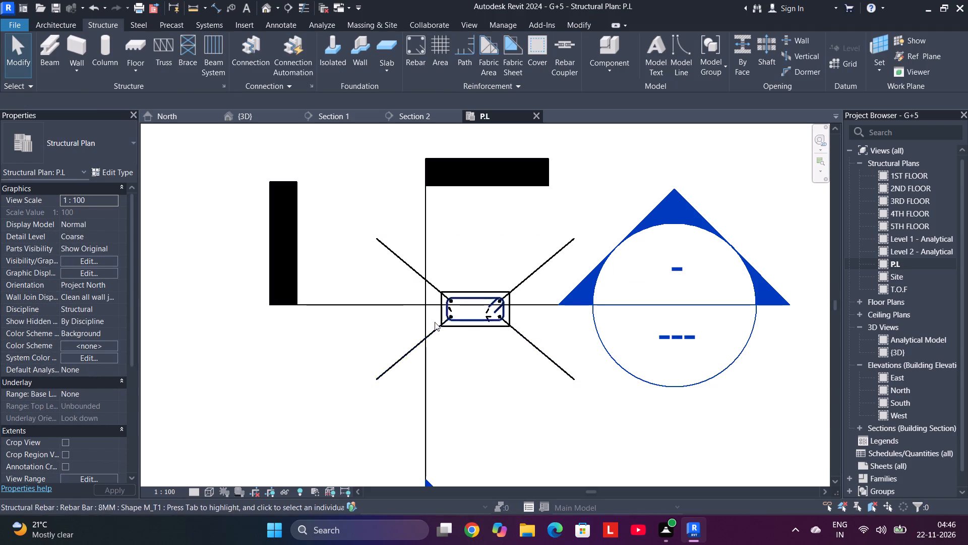
Rotate the lower-left bent 20M bar counterclockwise about its vertical leg to a steeper diagonal and lengthen its foot slightly outward.
scroll(433, 322, up, 5)
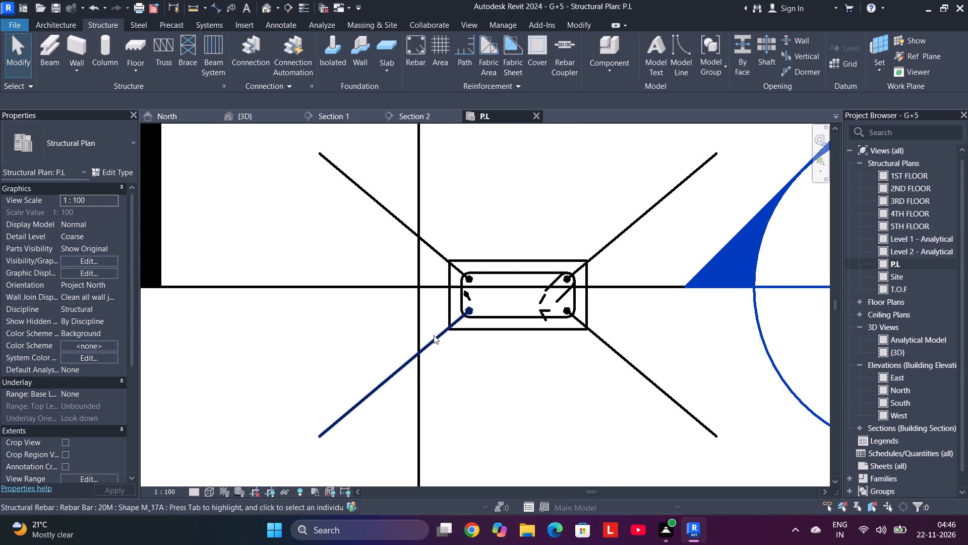
click(434, 335)
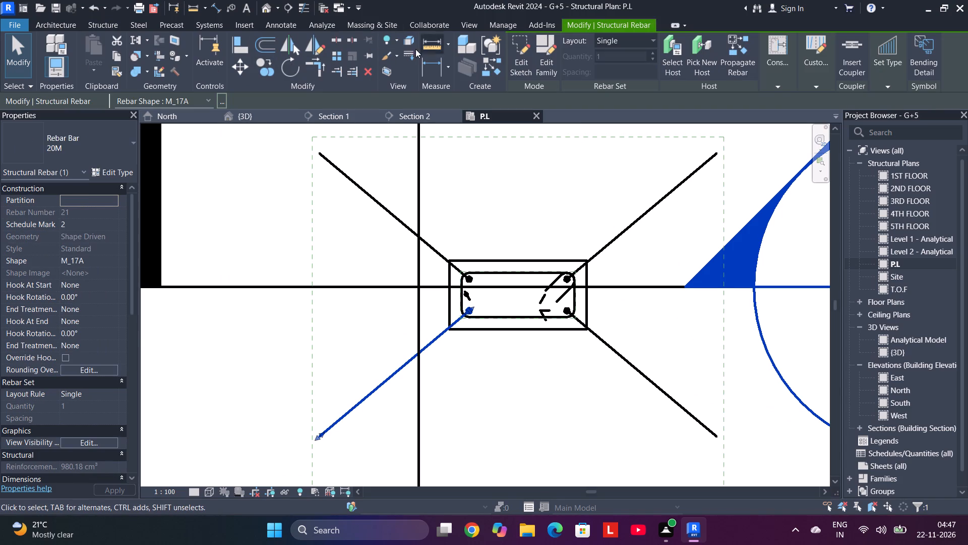
click(293, 67)
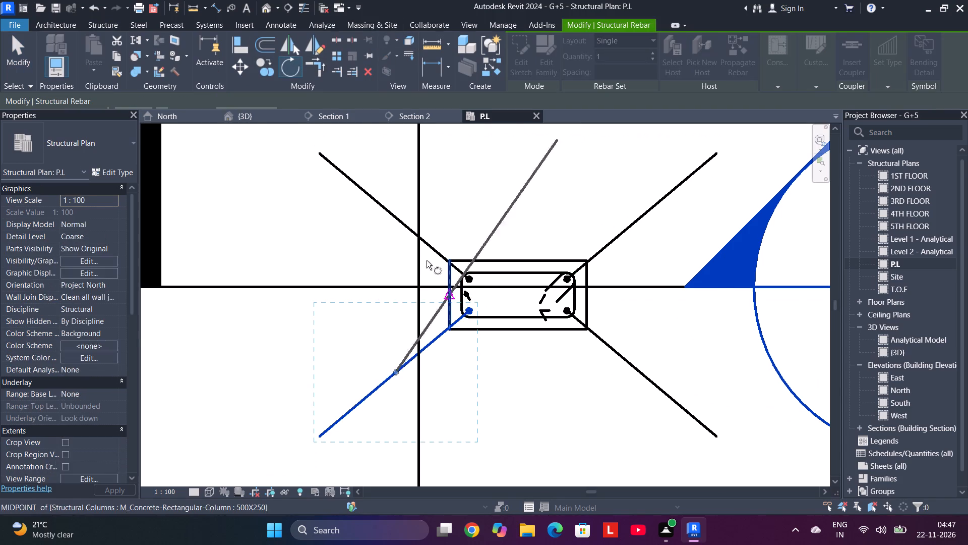
click(359, 101)
scroll(464, 315, up, 5)
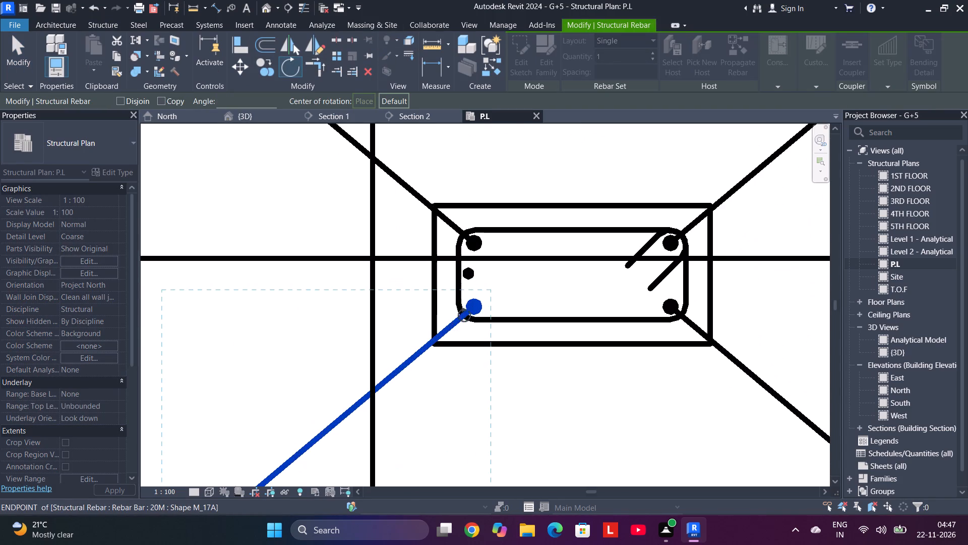
scroll(476, 307, up, 4)
click(475, 307)
scroll(474, 309, down, 4)
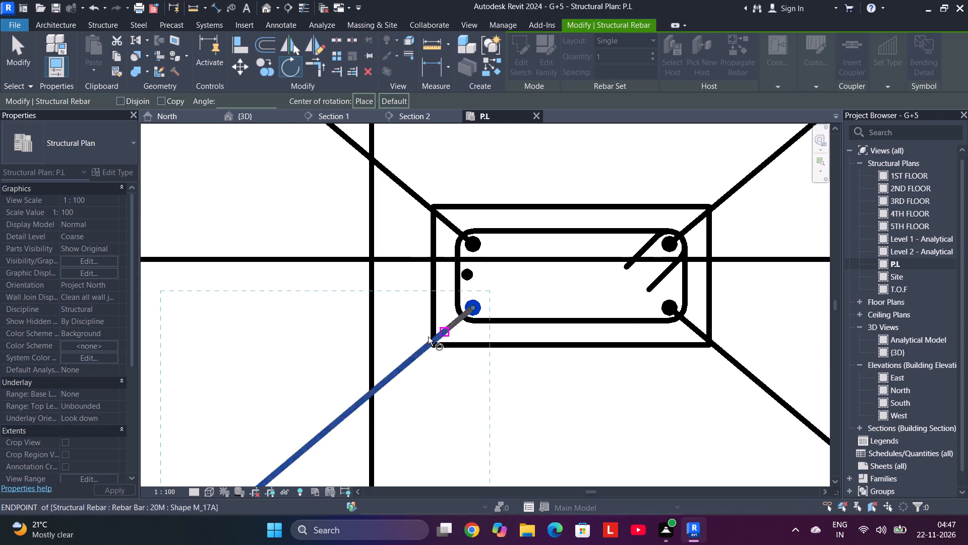
click(393, 376)
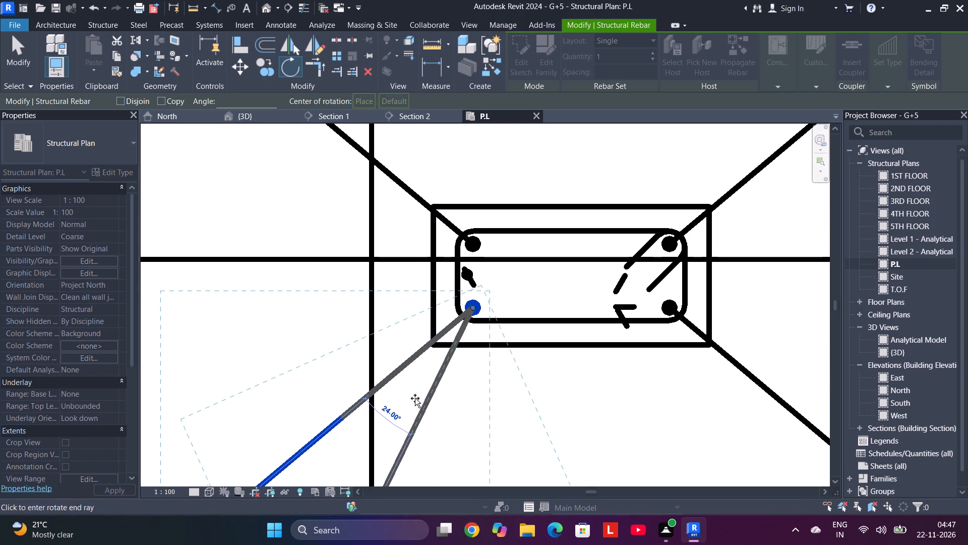
click(406, 396)
scroll(412, 391, down, 5)
middle_drag(488, 405, 446, 292)
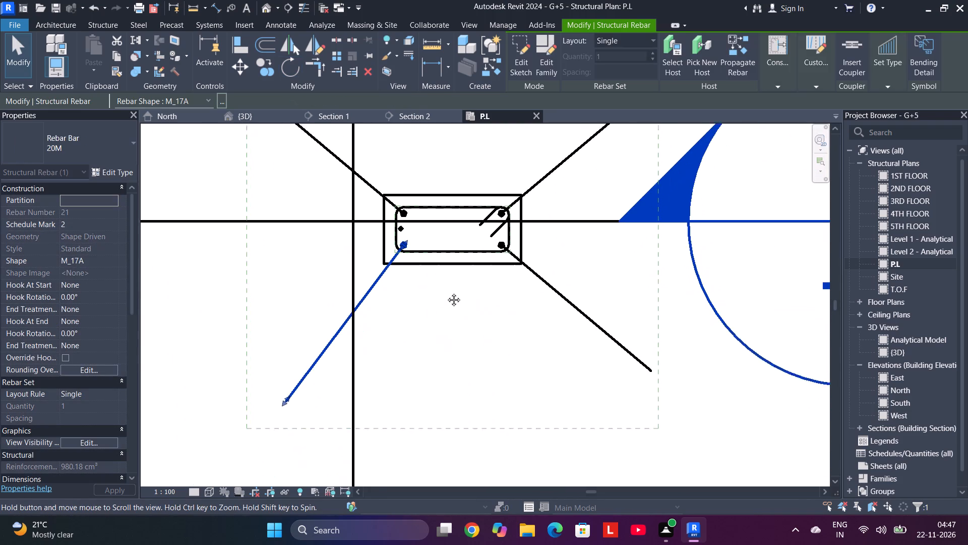
middle_drag(446, 292, 446, 291)
drag(282, 391, 263, 399)
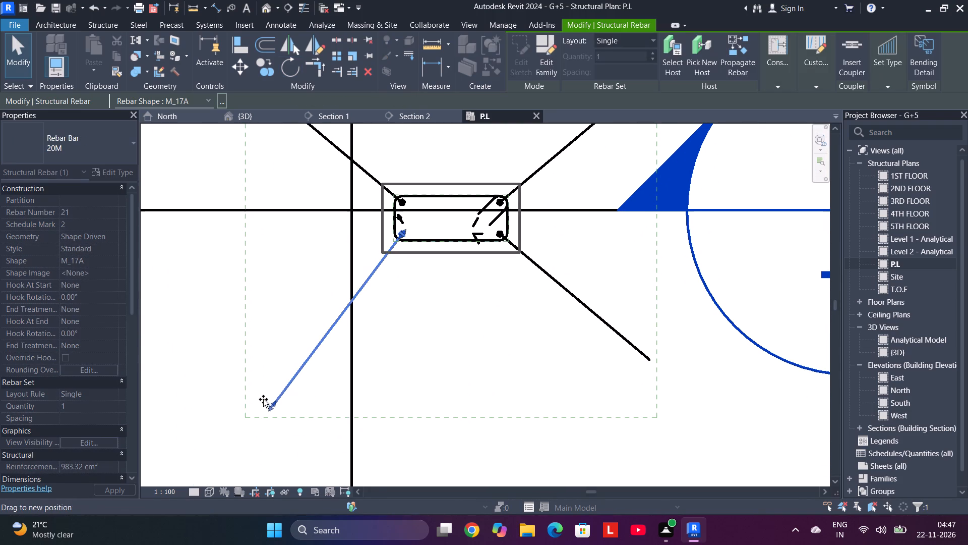
drag(263, 399, 263, 400)
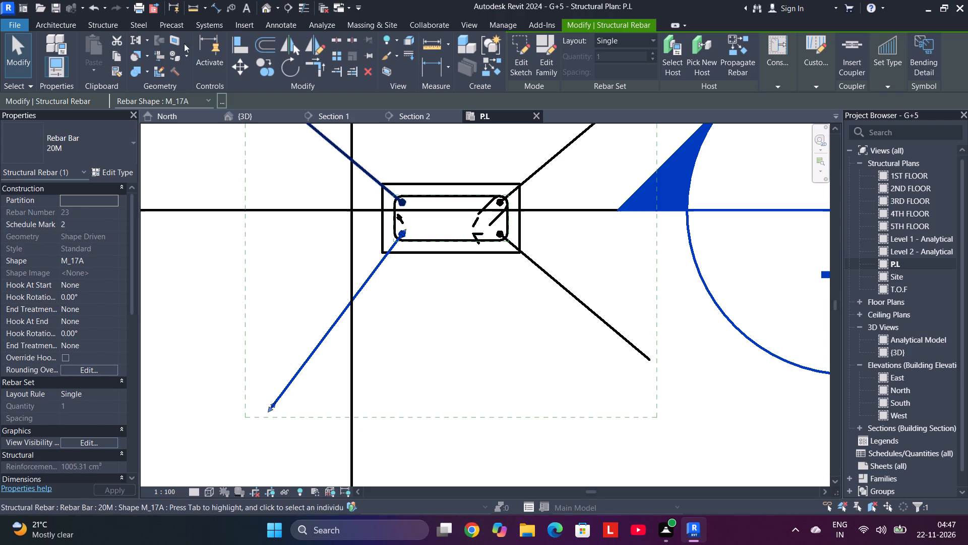
Rotate the lower-left bent 20M bar about 8° clockwise around its vertical leg.
click(287, 72)
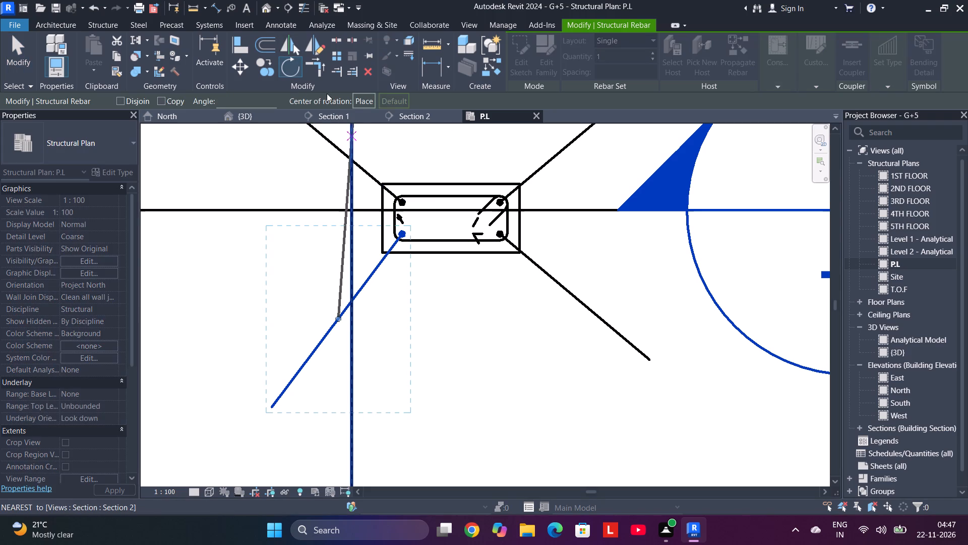
click(369, 98)
scroll(403, 228, up, 4)
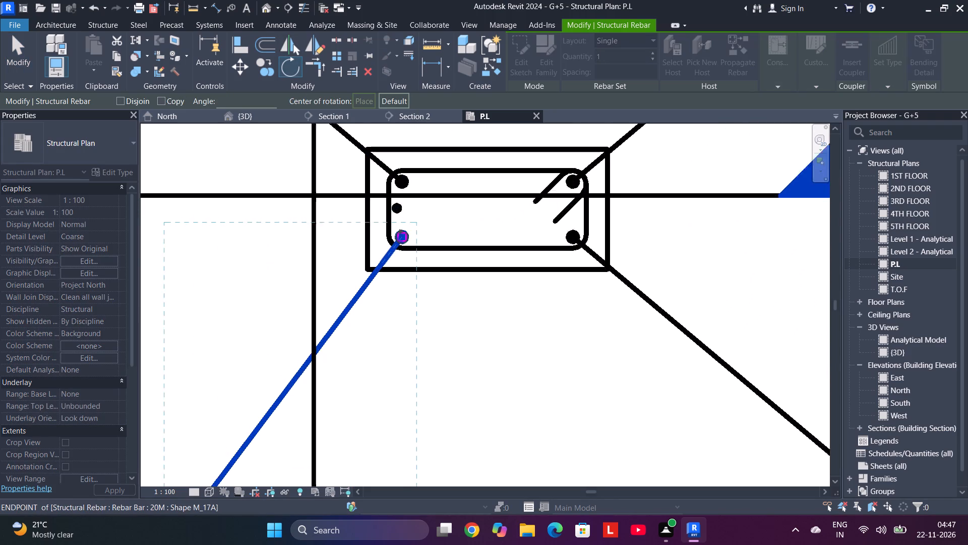
scroll(402, 237, up, 1)
click(402, 237)
scroll(402, 237, down, 3)
click(356, 301)
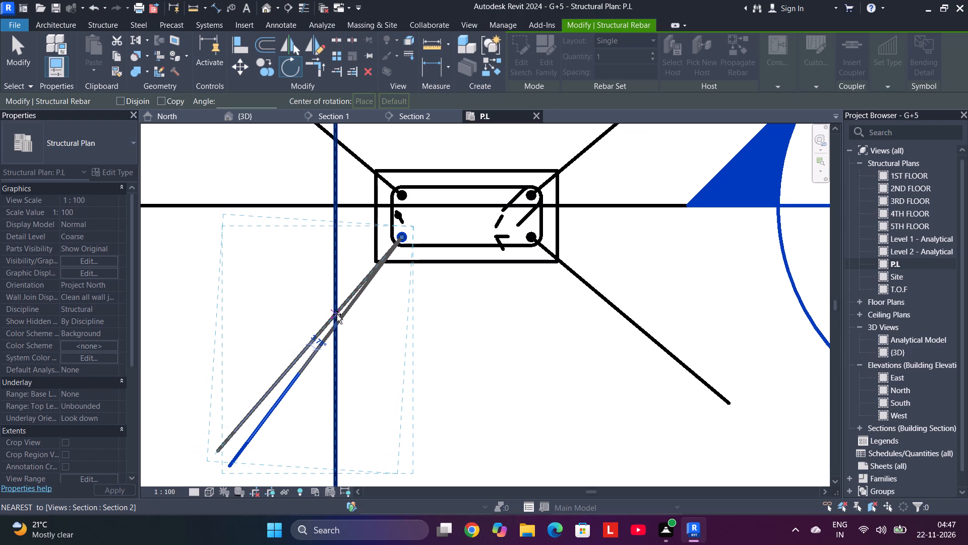
click(323, 319)
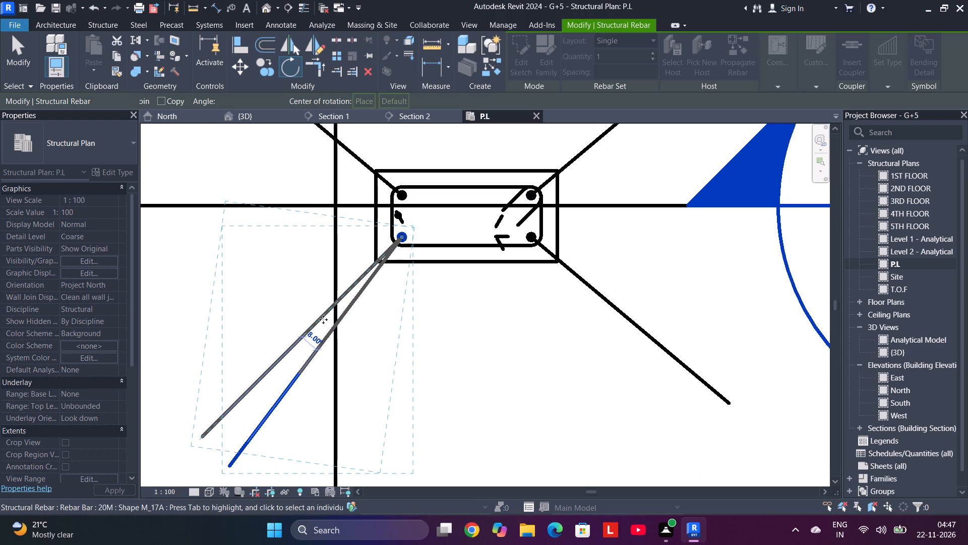
scroll(323, 319, down, 1)
middle_drag(346, 331, 364, 298)
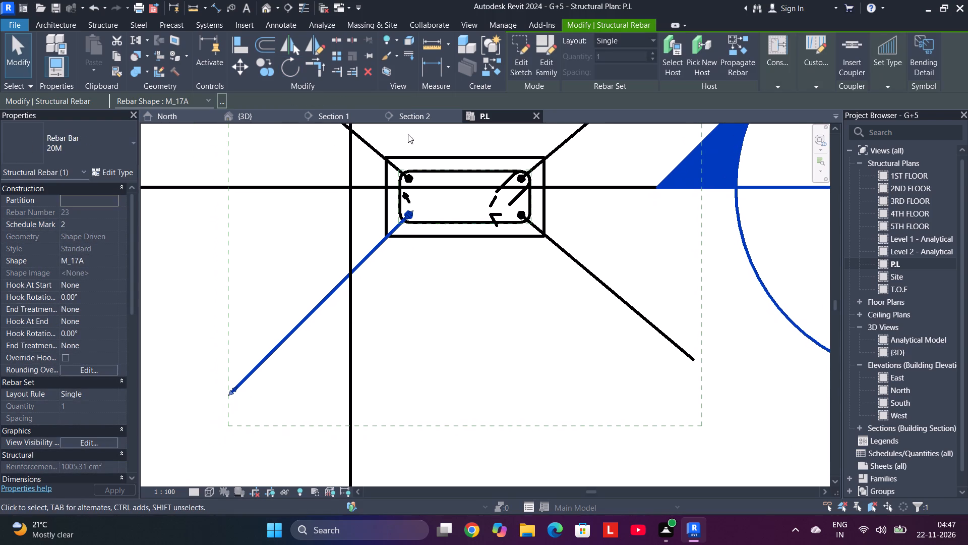
Rotate the lower-left bent 20M bar slightly counterclockwise about its vertical leg and extend its foot farther outward.
click(285, 67)
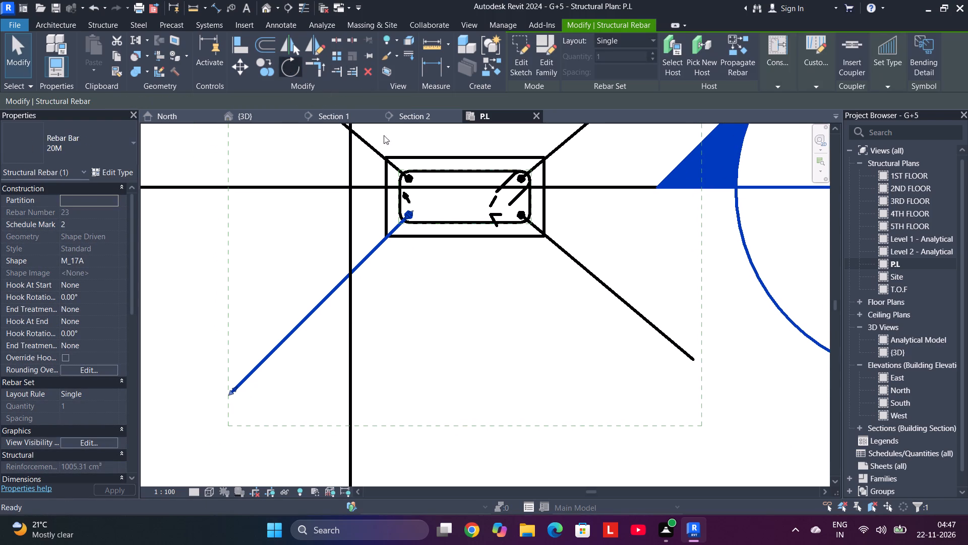
click(368, 100)
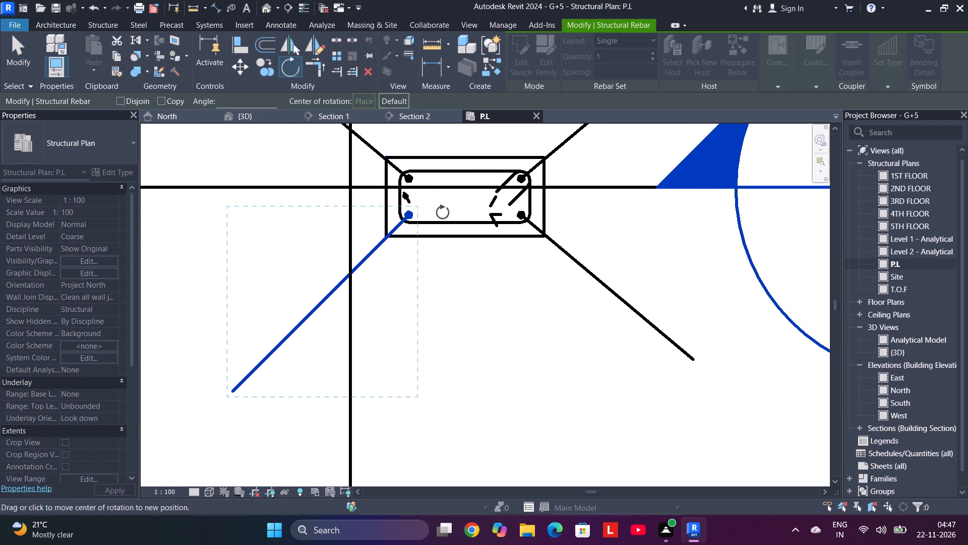
click(408, 215)
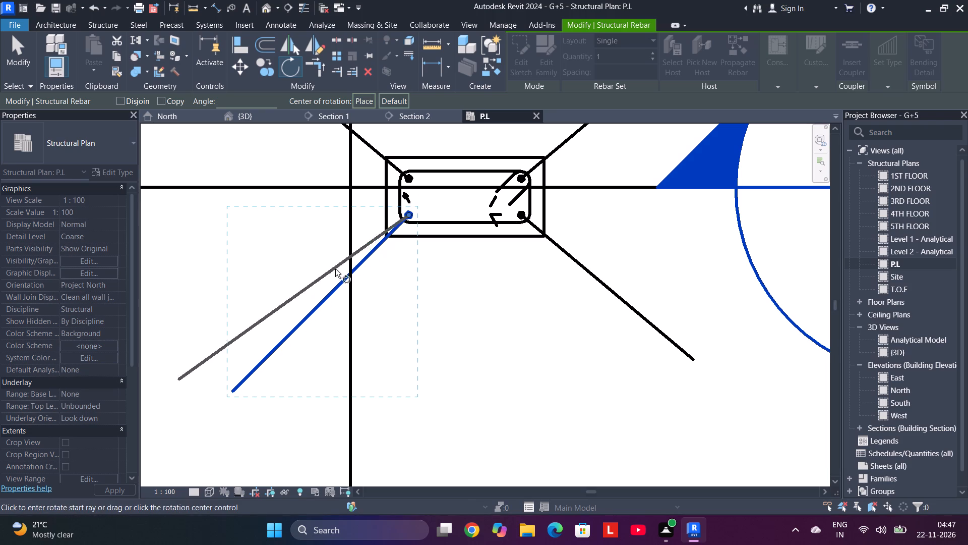
click(335, 290)
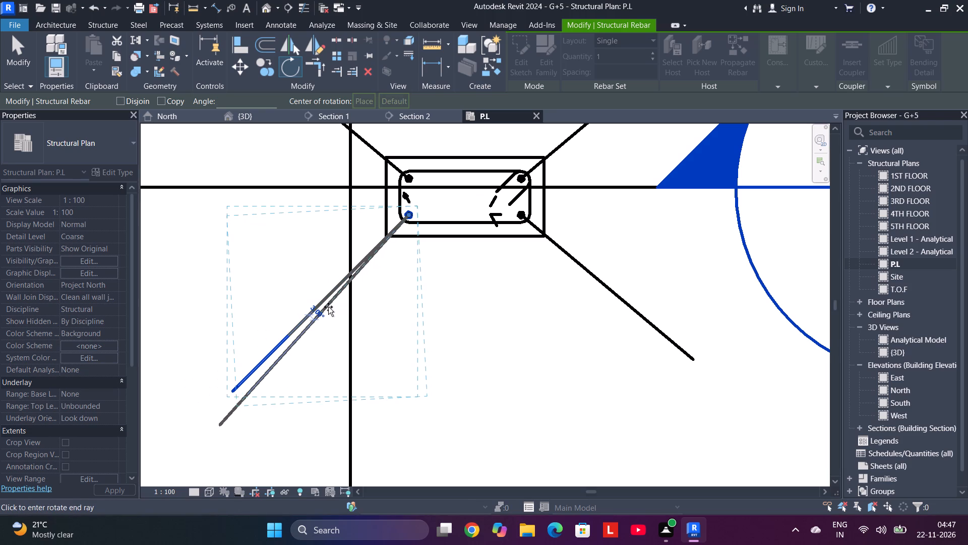
click(328, 307)
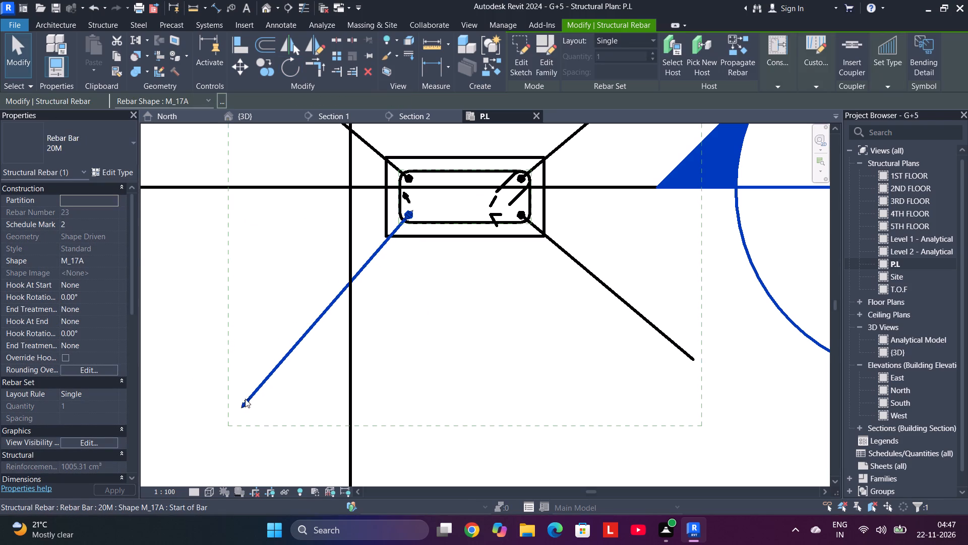
drag(244, 403, 236, 417)
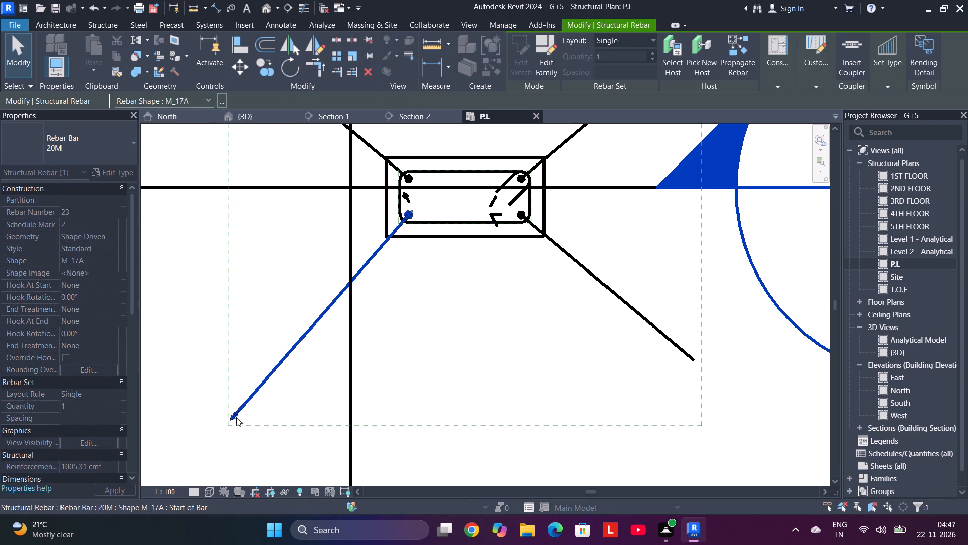
Delete the bent 20M bar at the column's lower-right corner.
click(552, 247)
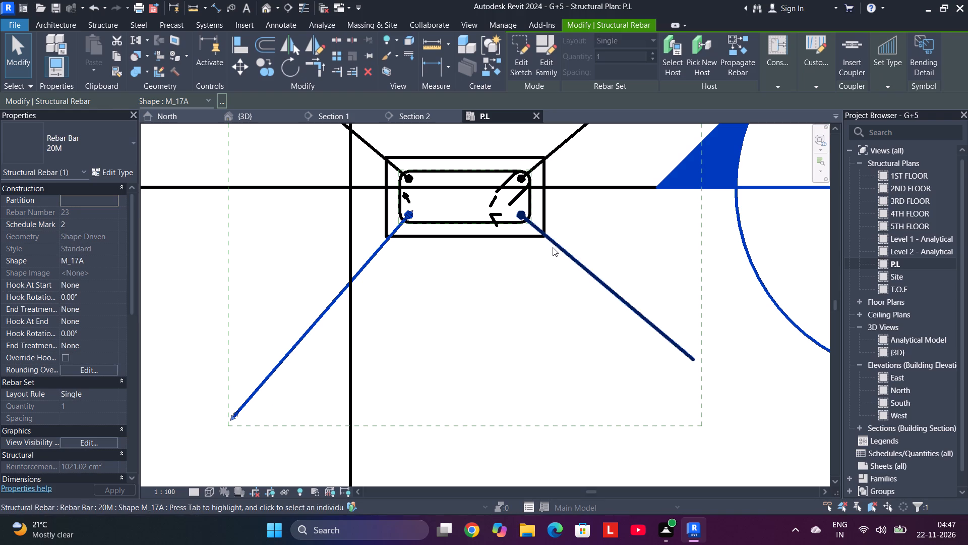
key(Delete)
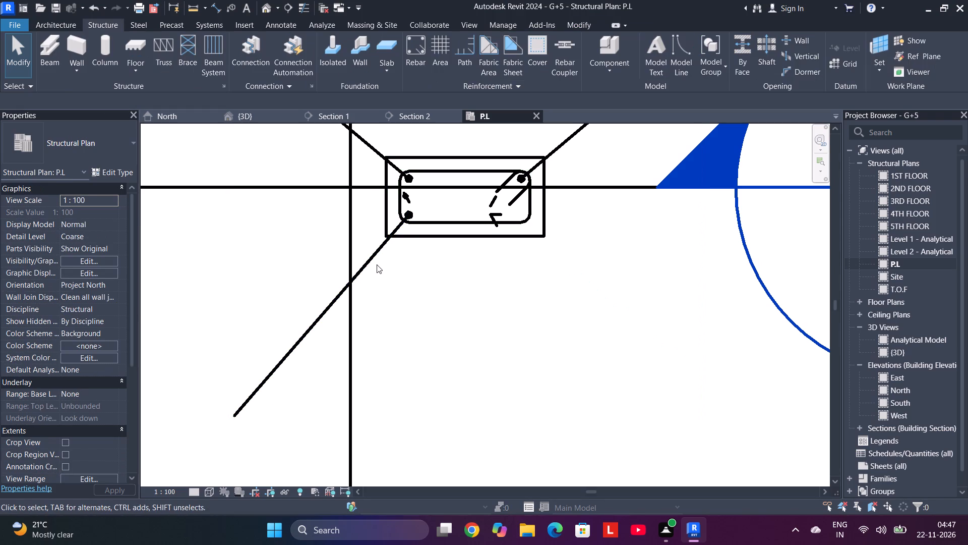
Mirror a copy of the lower-left bent 20M bar across the column's vertical centreline to its lower-right corner.
click(372, 256)
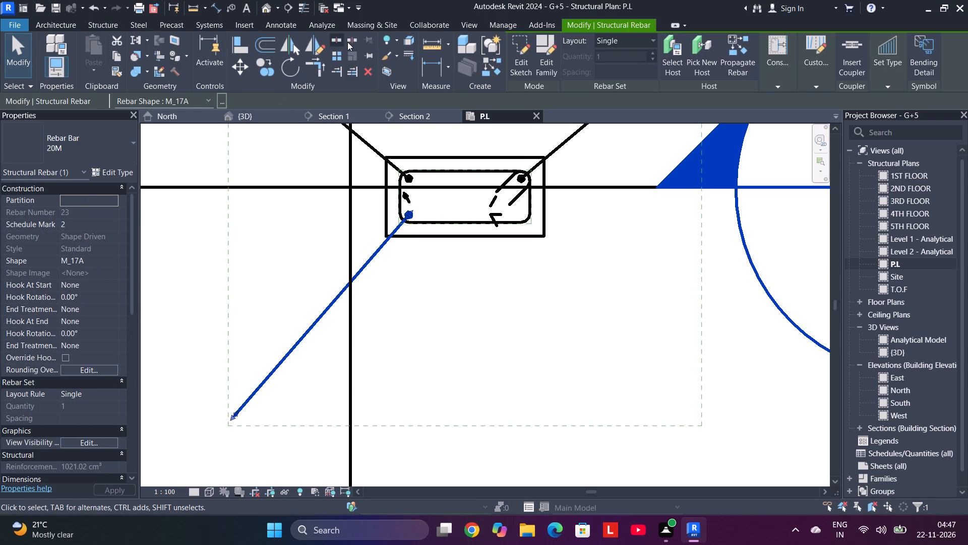
click(322, 49)
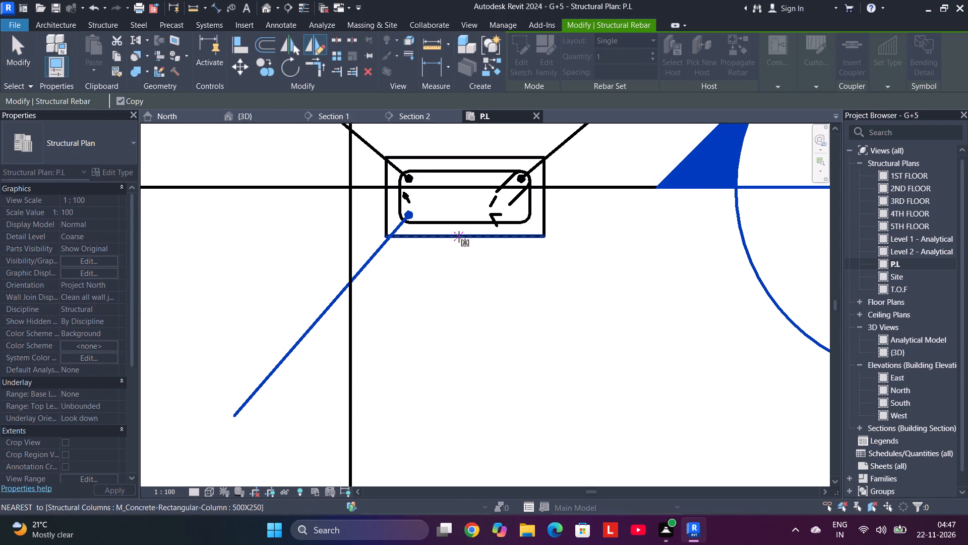
click(462, 237)
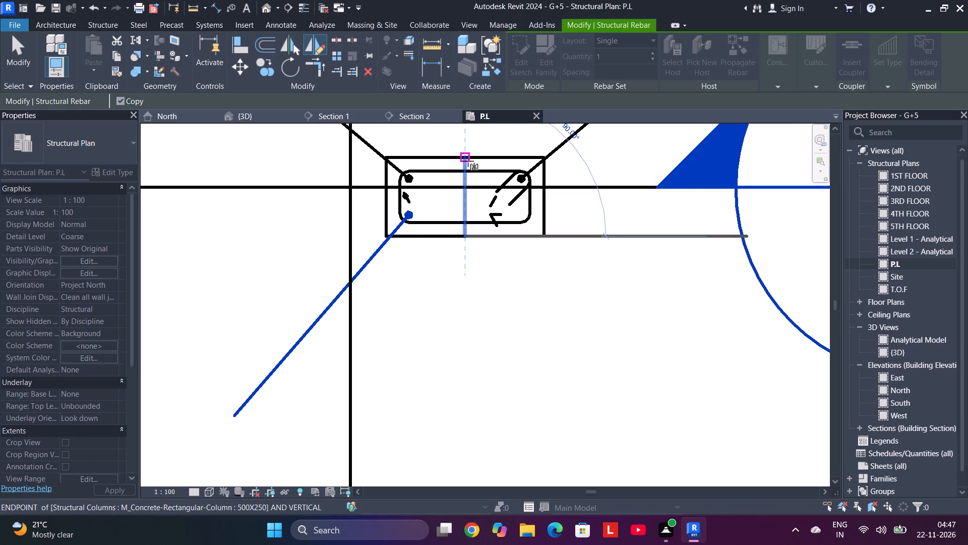
click(468, 161)
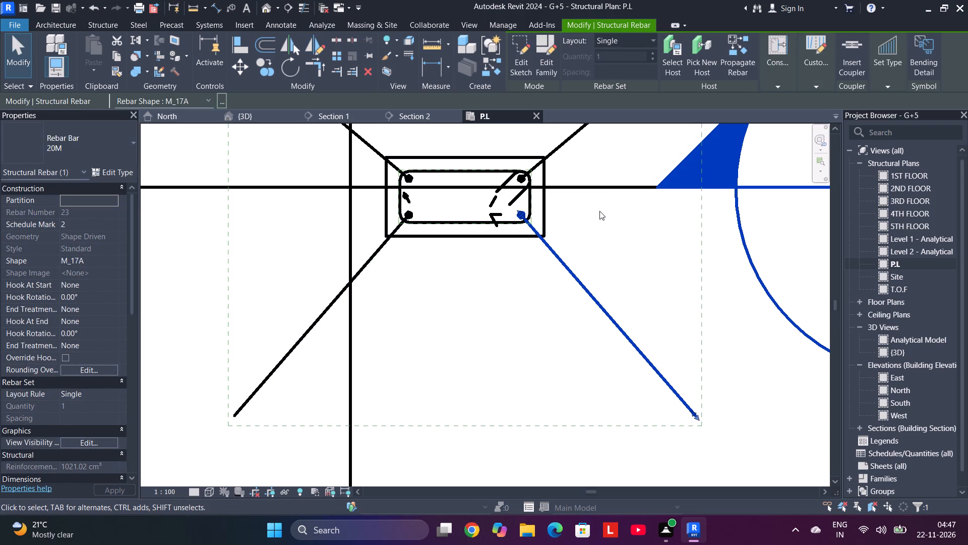
key(Escape)
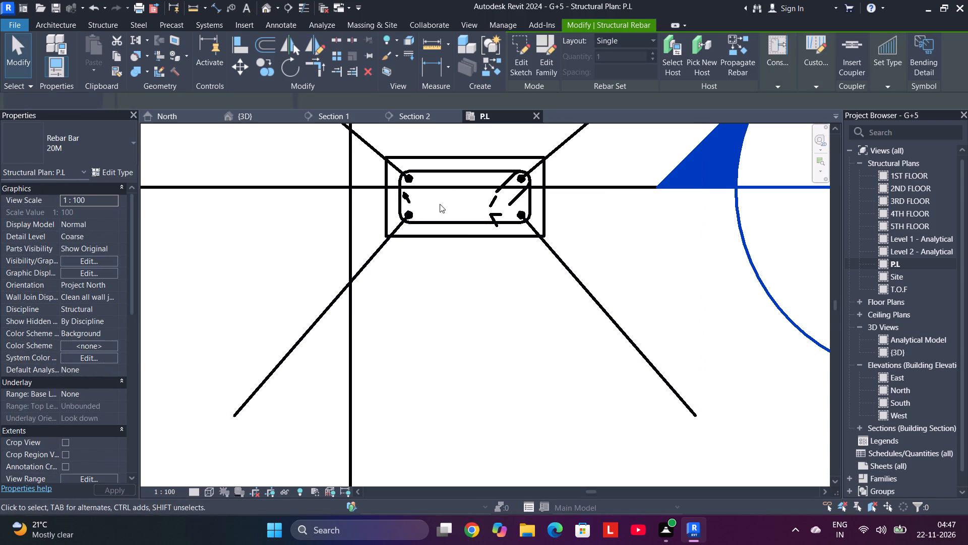
In Section 1, edit the left intermediate 12M bar's sketch, adding an outward foot about 488 mm long in the footing and joining it to the vertical leg.
click(403, 198)
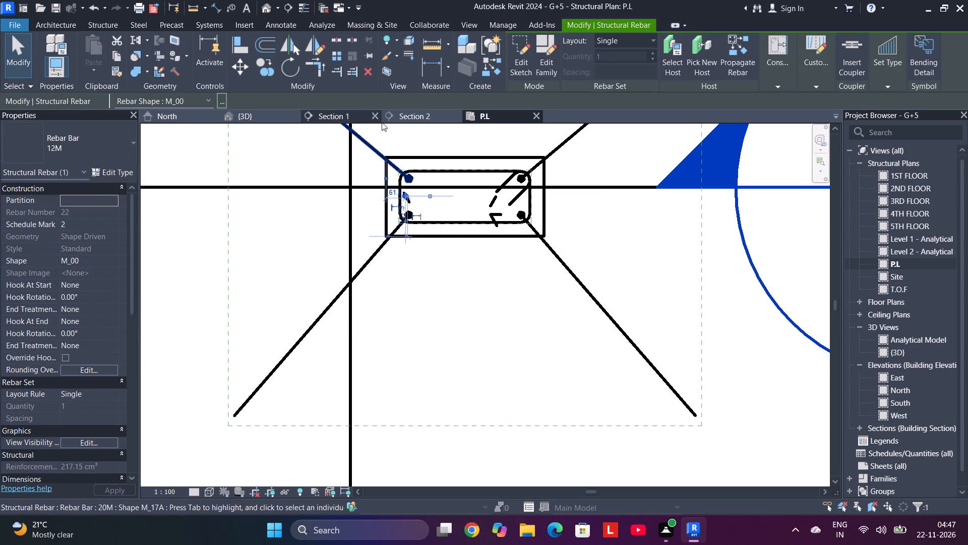
click(532, 52)
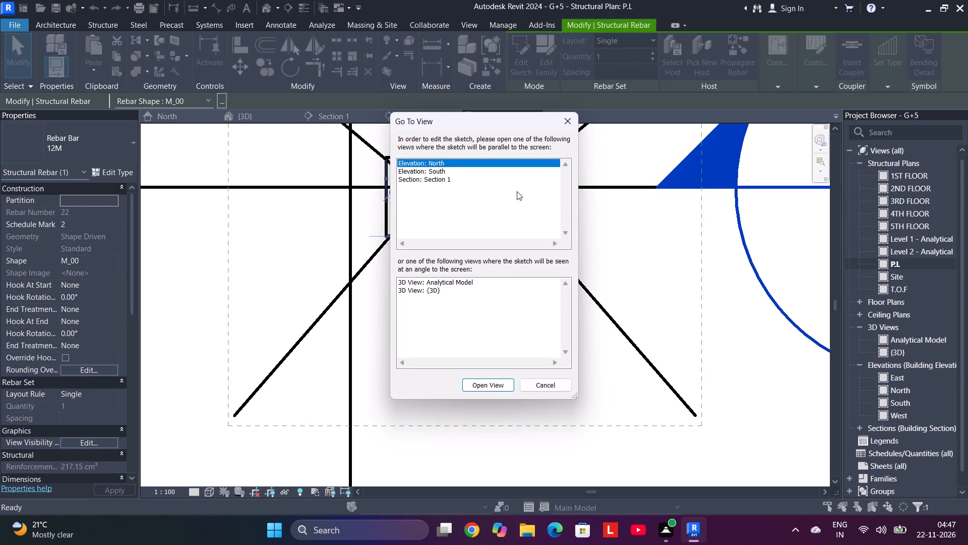
click(454, 180)
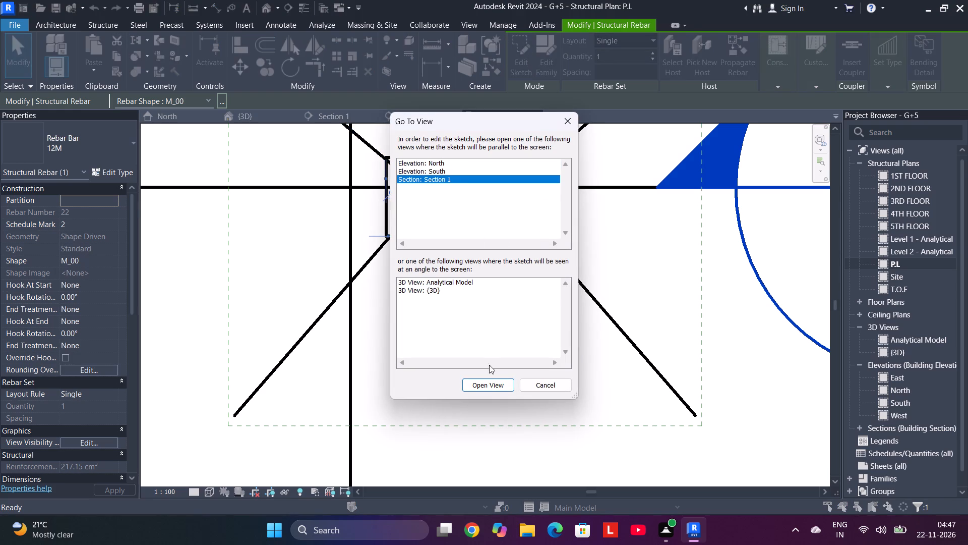
click(477, 386)
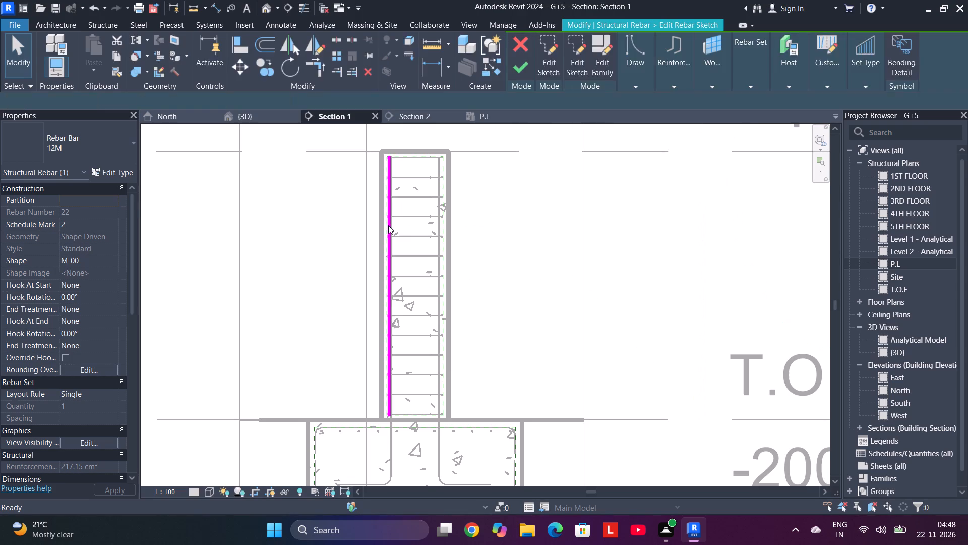
middle_drag(421, 363, 472, 249)
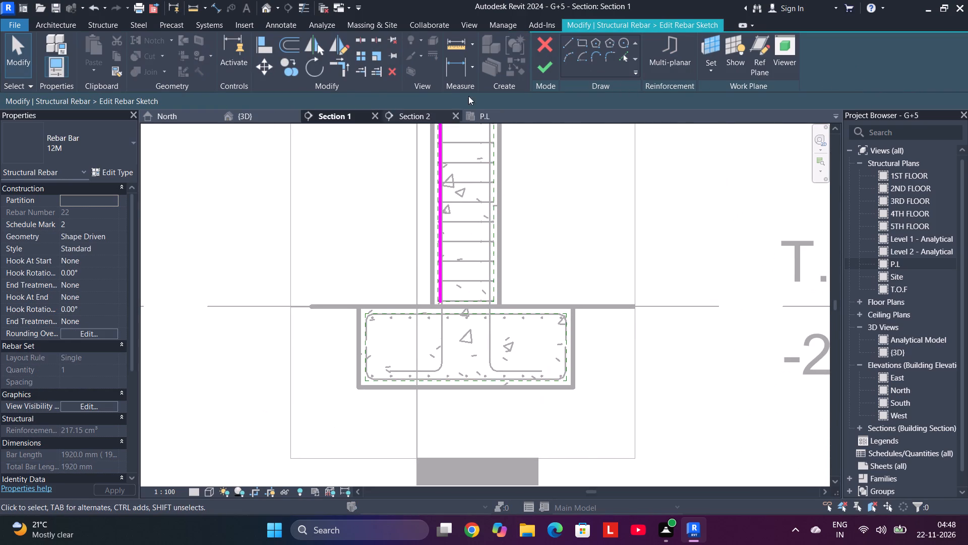
click(574, 42)
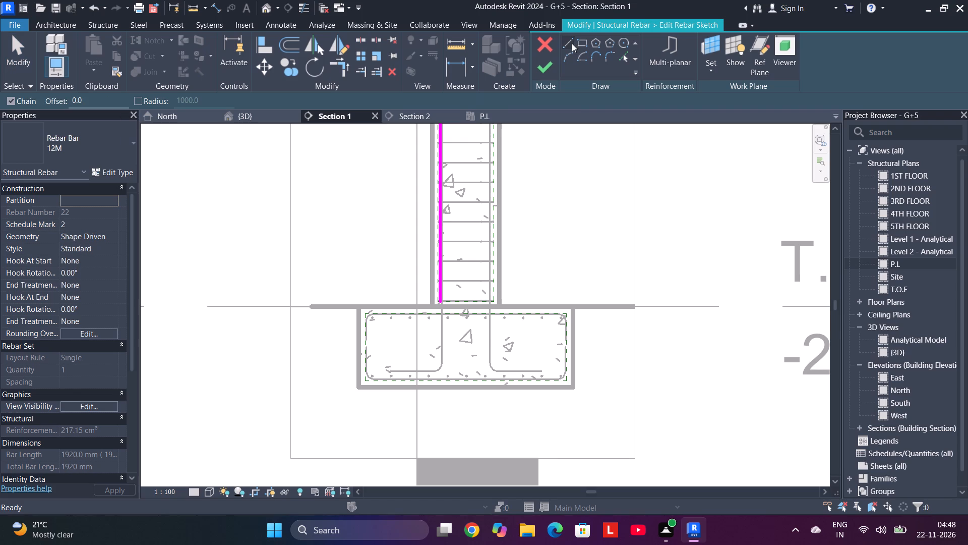
scroll(374, 378, up, 4)
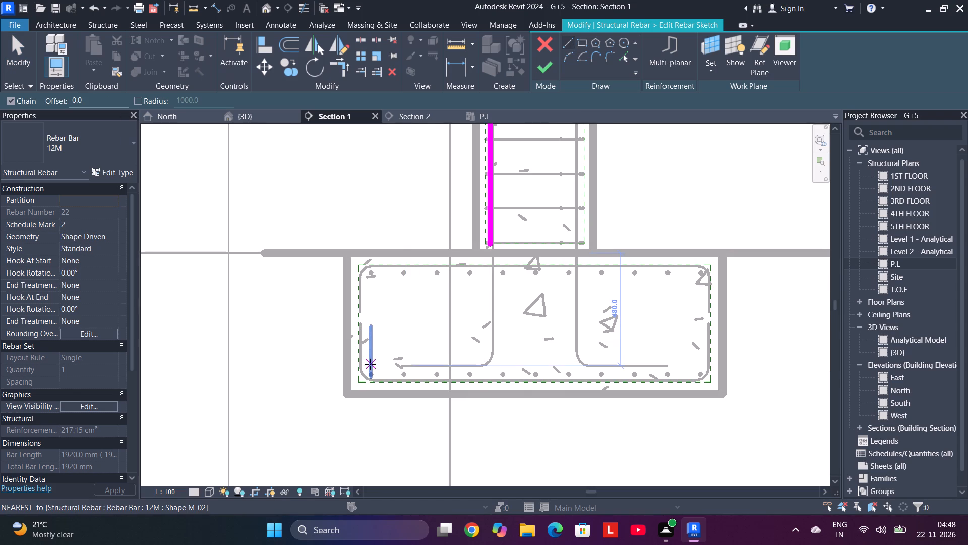
click(370, 365)
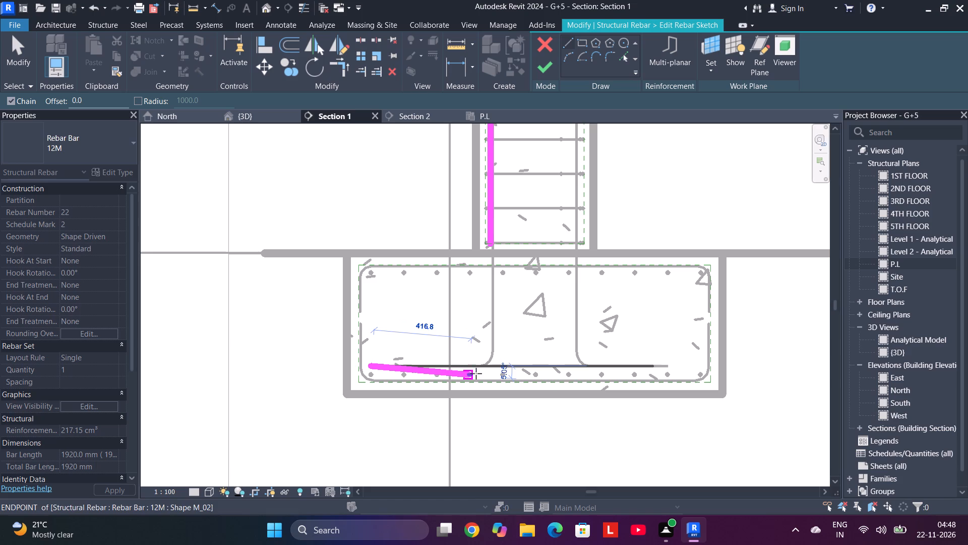
click(485, 369)
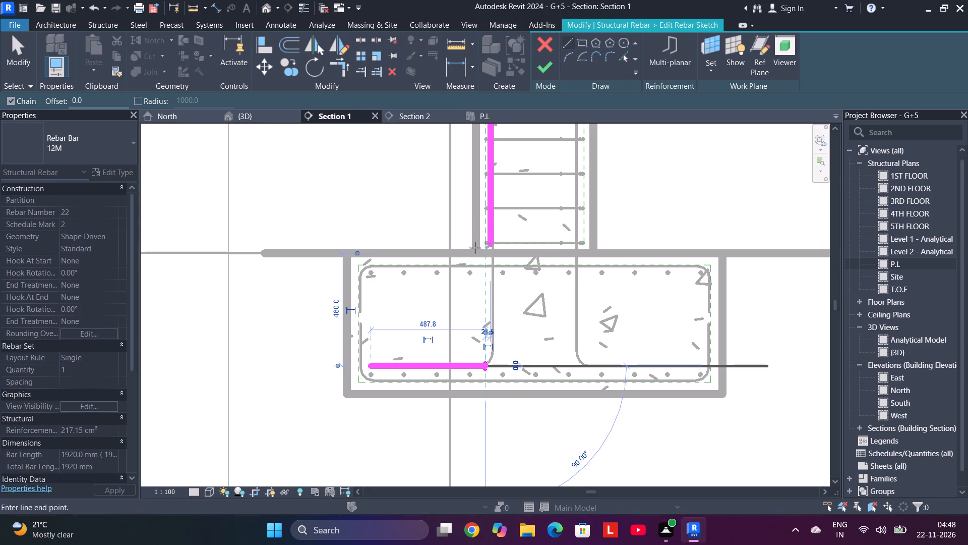
click(341, 59)
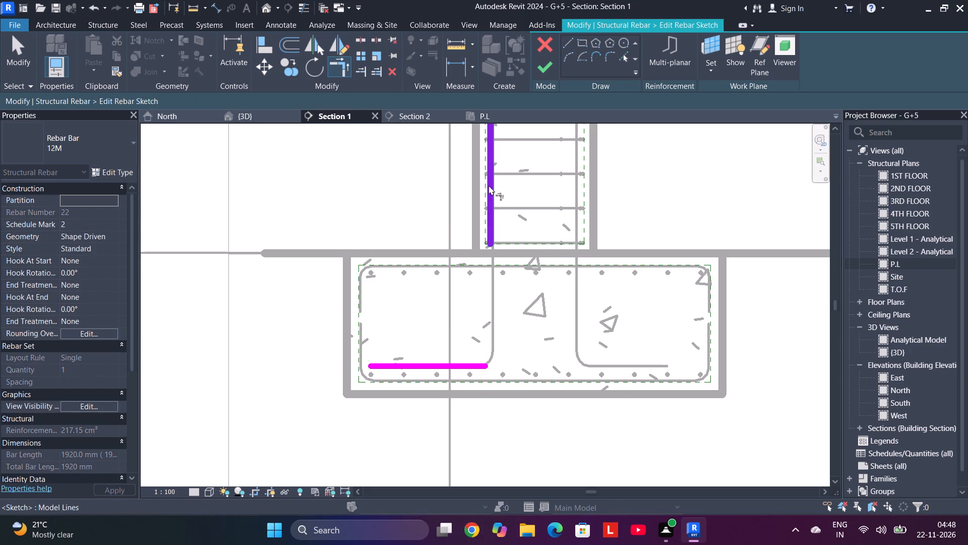
click(490, 214)
click(462, 363)
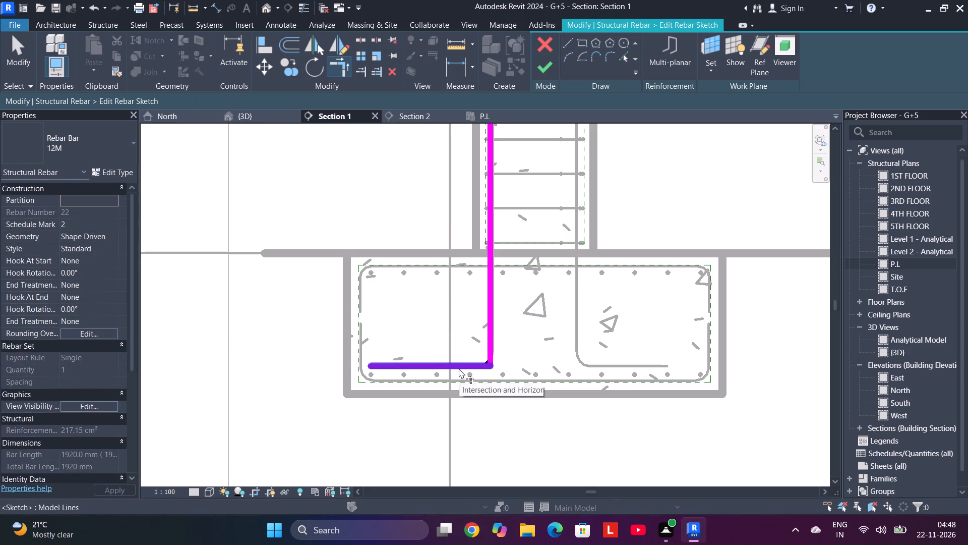
click(538, 66)
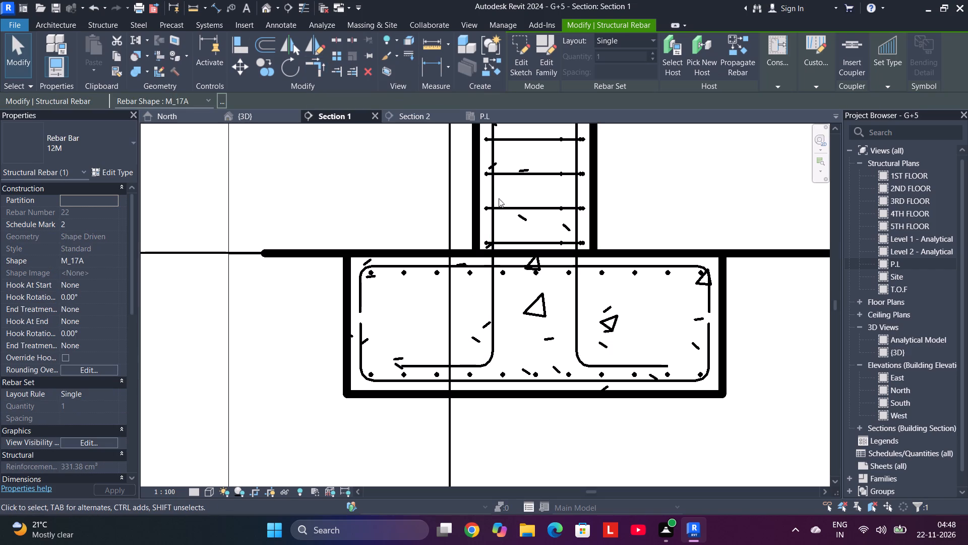
In the P.L plan, extend the left intermediate 12M bar's foot slightly farther outward.
click(500, 117)
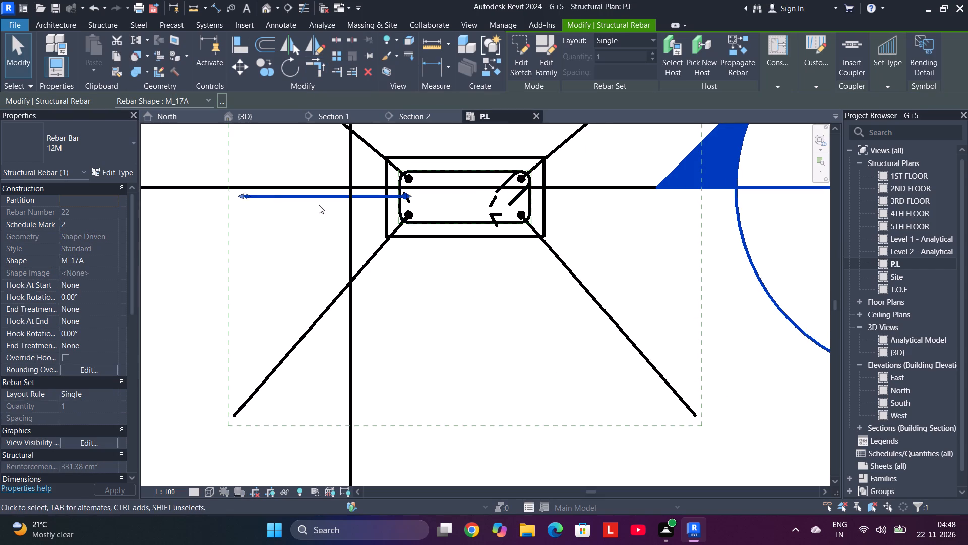
drag(236, 194, 227, 194)
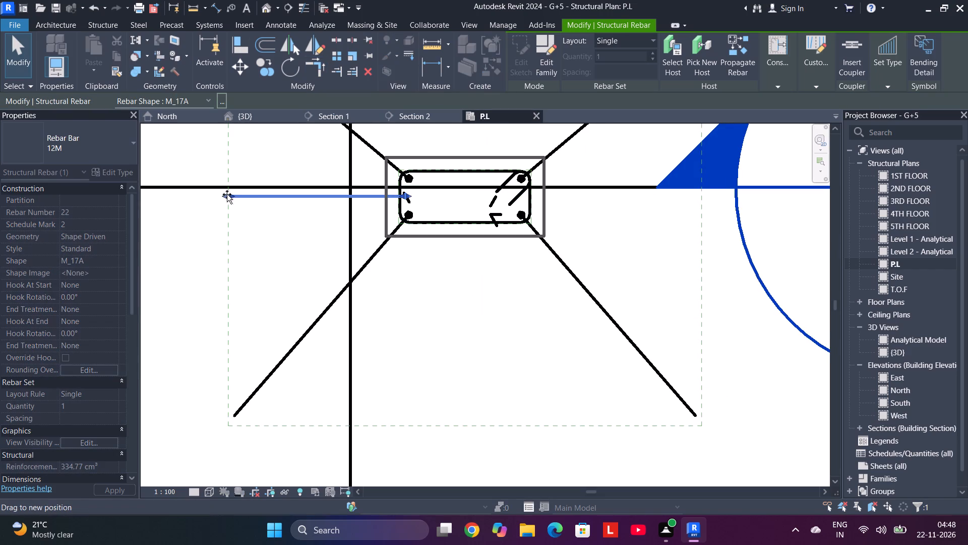
drag(227, 194, 235, 199)
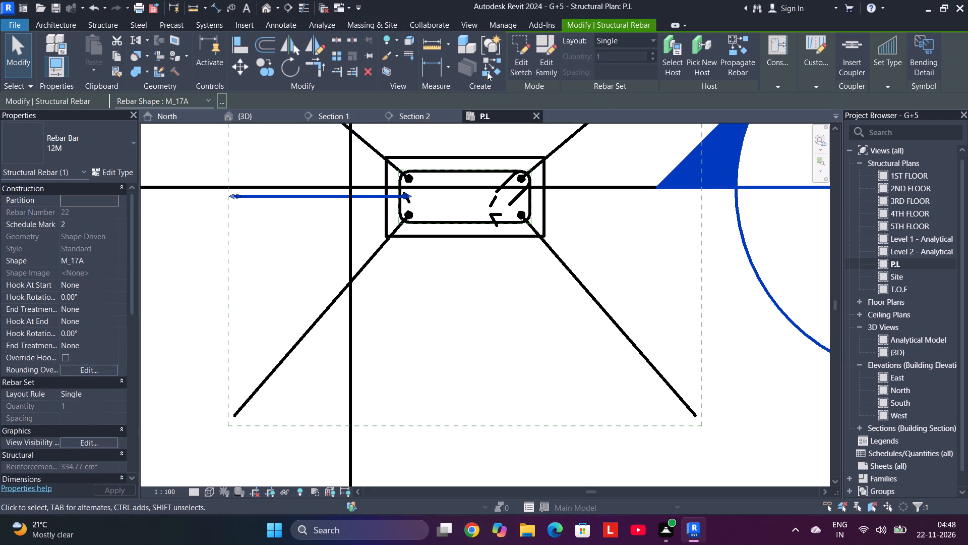
Mirror a copy of the left bent 12M intermediate bar across the column's vertical centreline to the opposite side.
scroll(511, 197, down, 2)
middle_drag(513, 200, 508, 208)
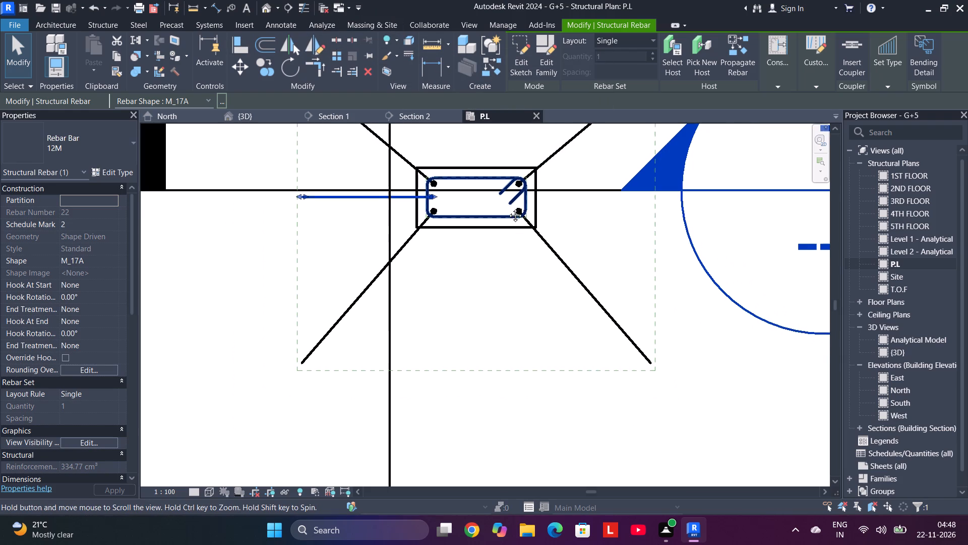
middle_drag(508, 208, 467, 220)
scroll(464, 185, up, 3)
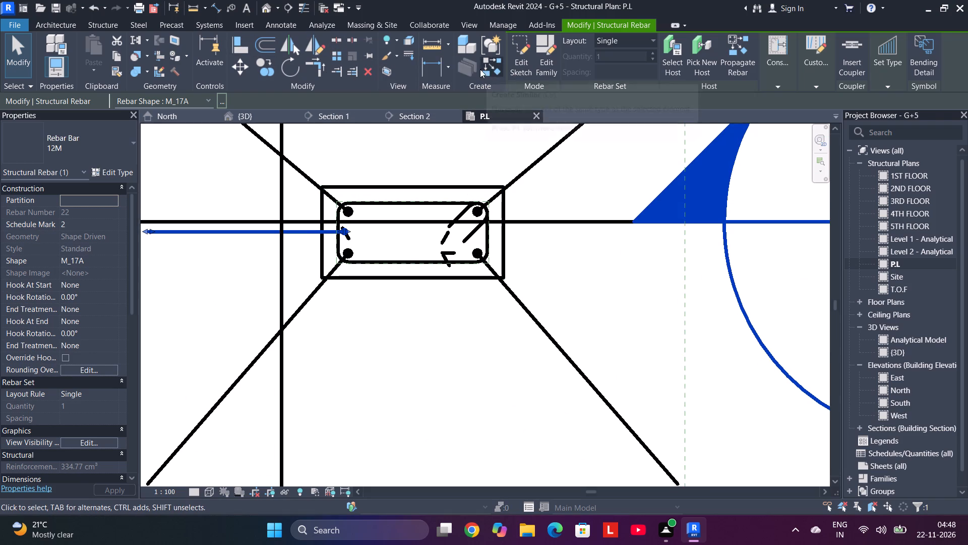
click(322, 49)
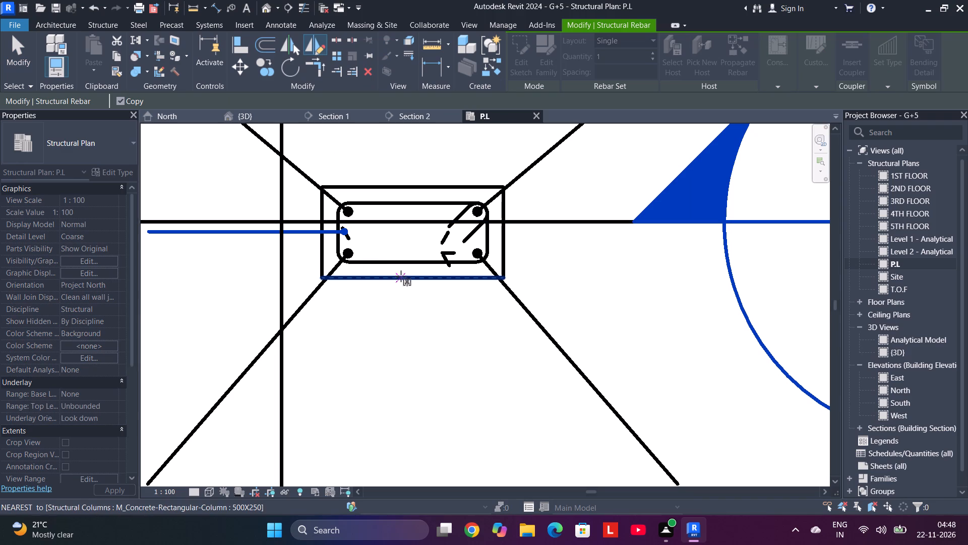
click(411, 278)
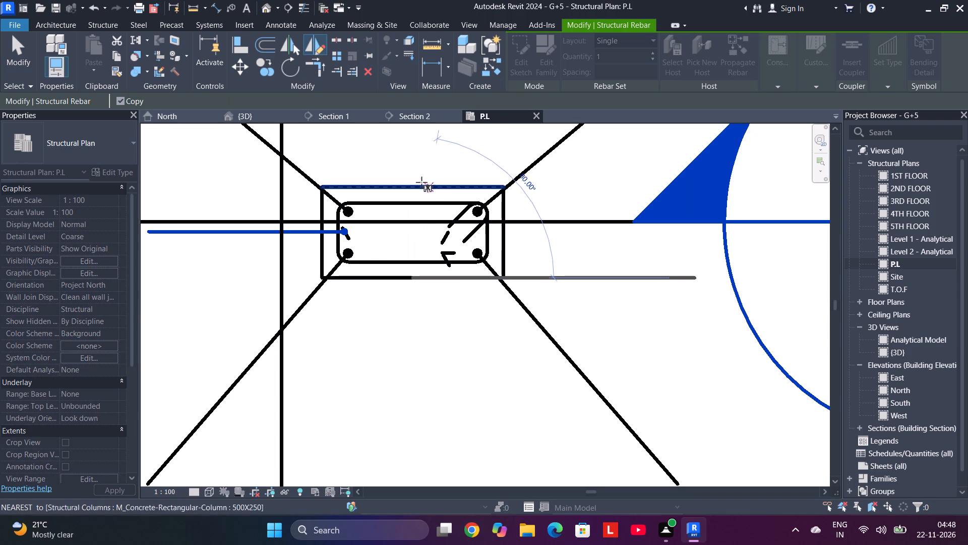
click(410, 186)
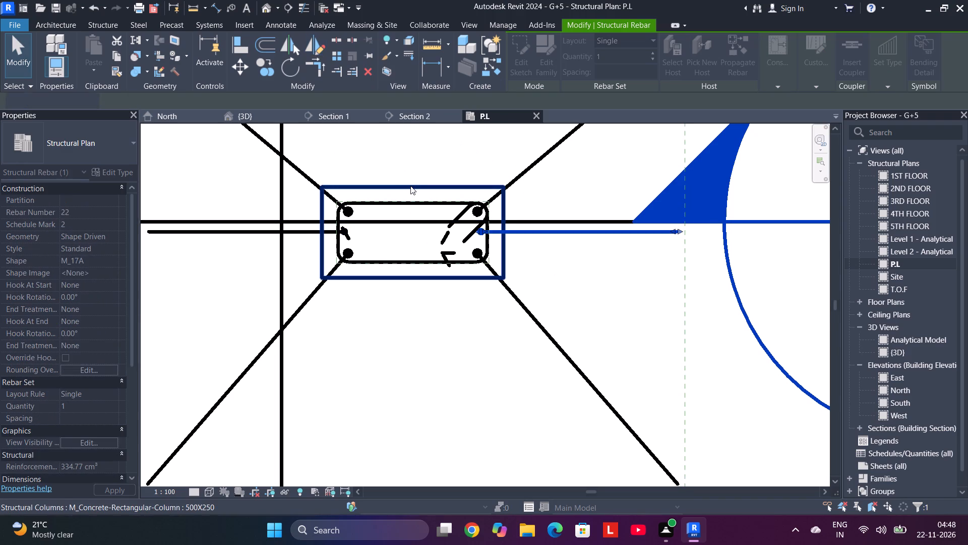
key(Escape)
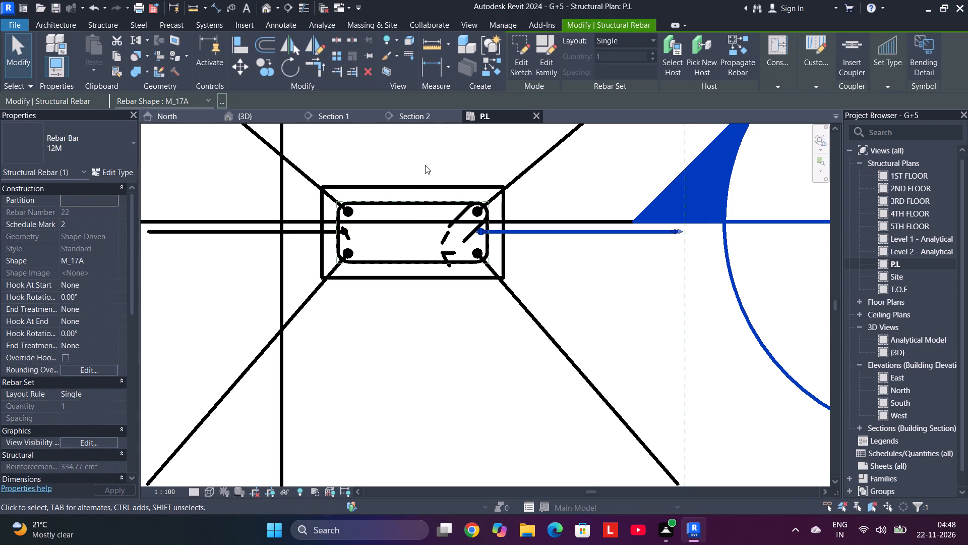
Place a straight M_00 12M bar set in the column along its lower edge, using the Fixed Number layout with quantity 2.
scroll(403, 267, up, 1)
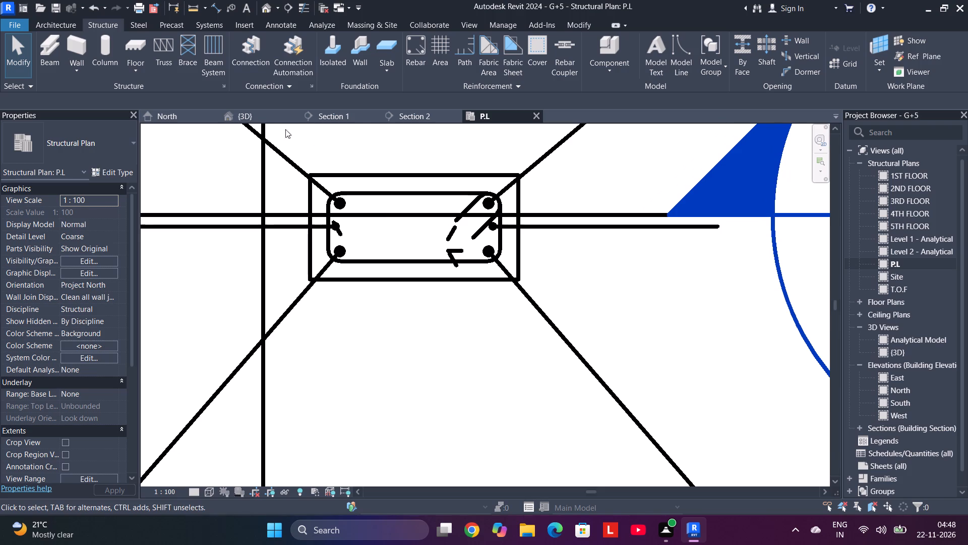
click(411, 57)
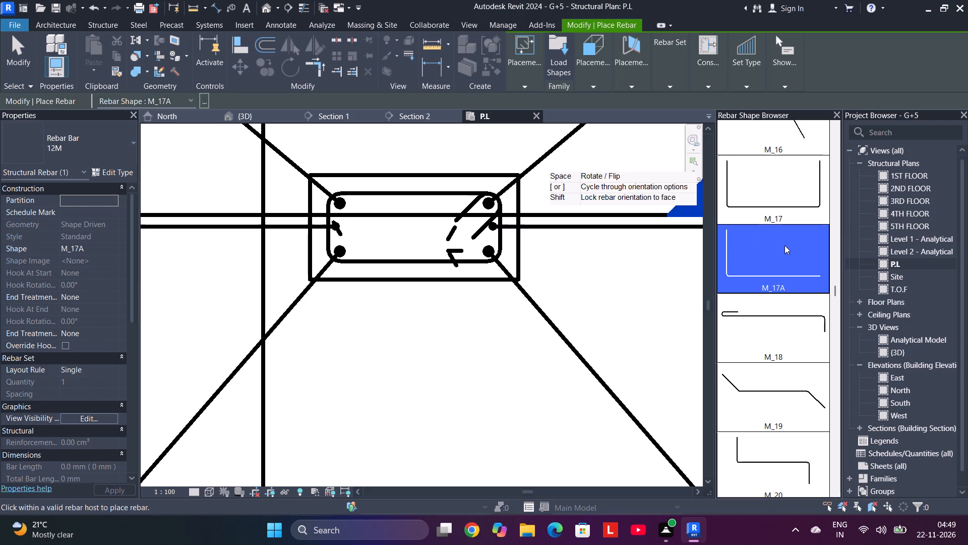
drag(835, 292, 820, 153)
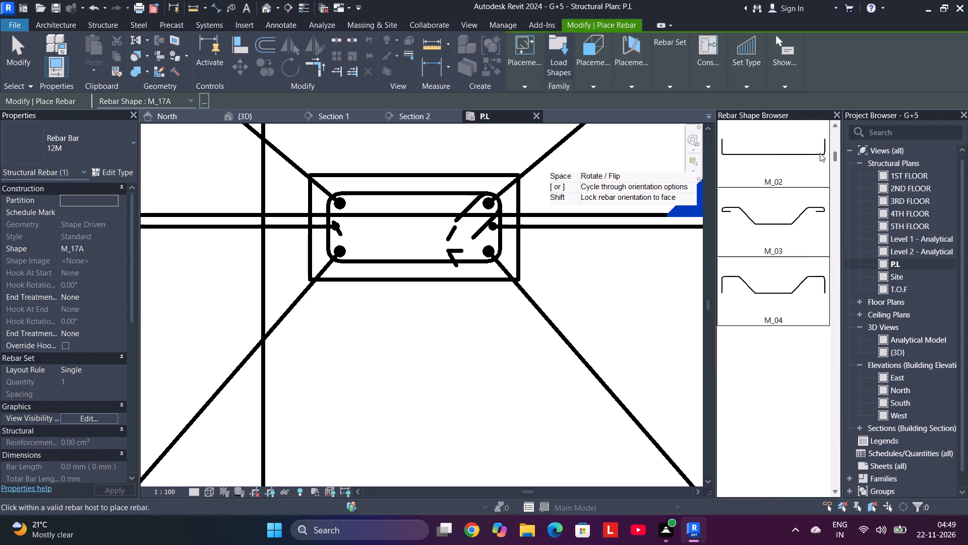
drag(820, 153, 814, 128)
click(793, 149)
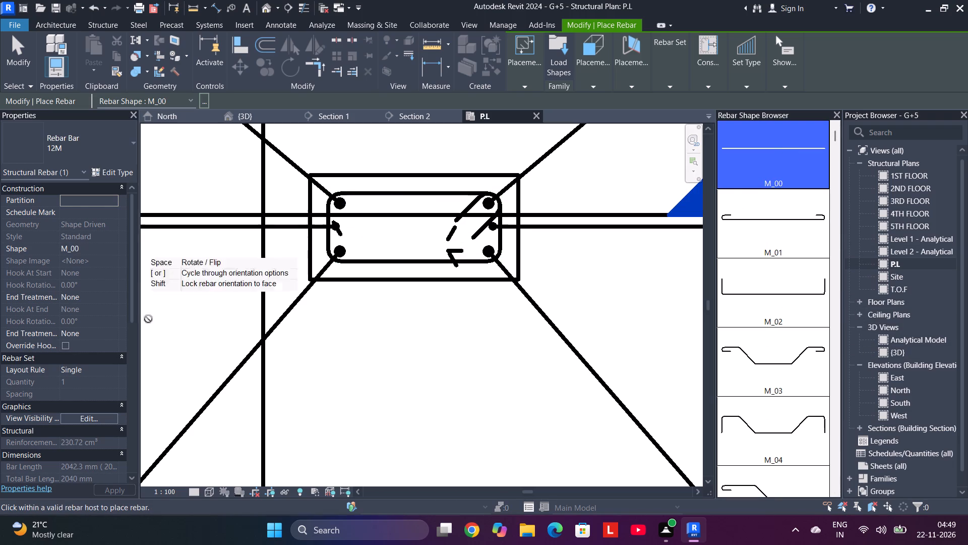
click(106, 370)
click(110, 370)
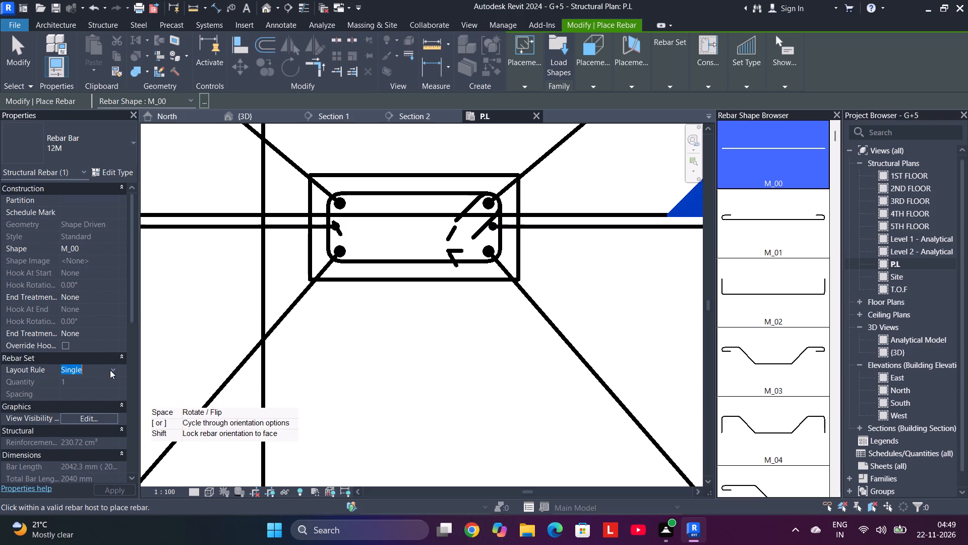
click(96, 392)
click(92, 383)
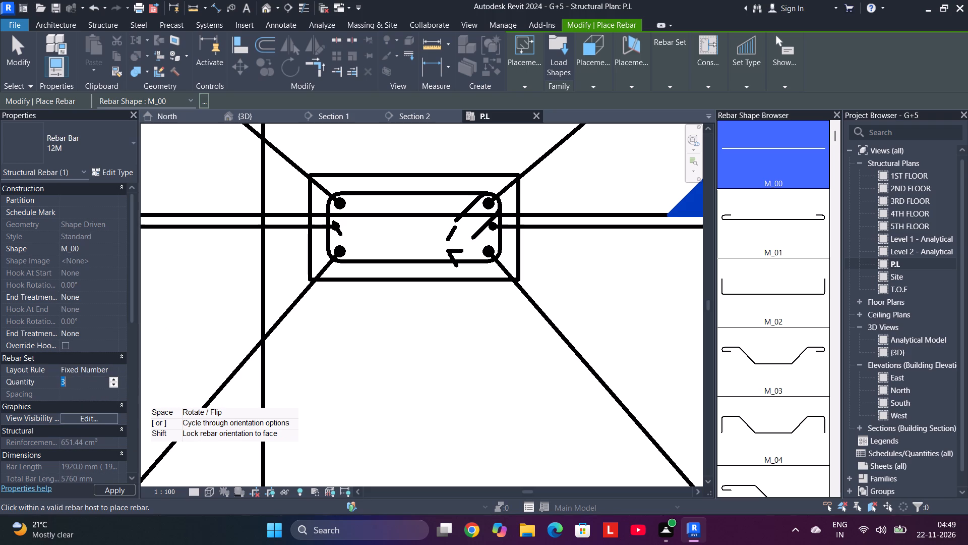
key(2)
key(Return)
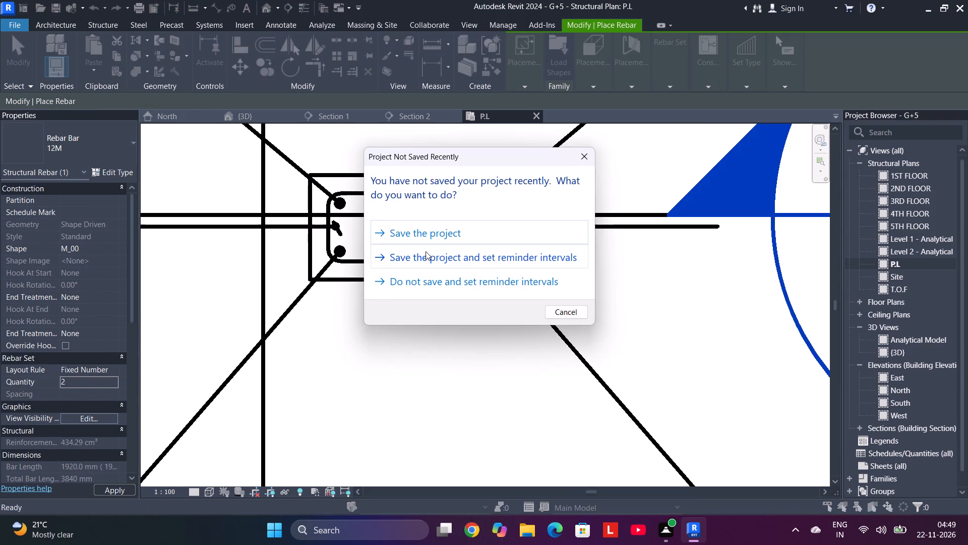
click(585, 160)
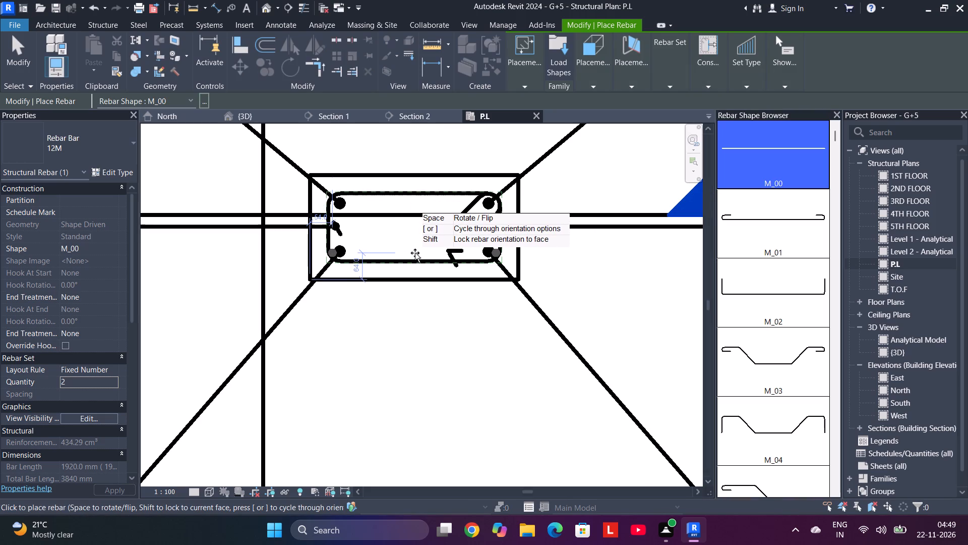
click(415, 253)
key(Escape)
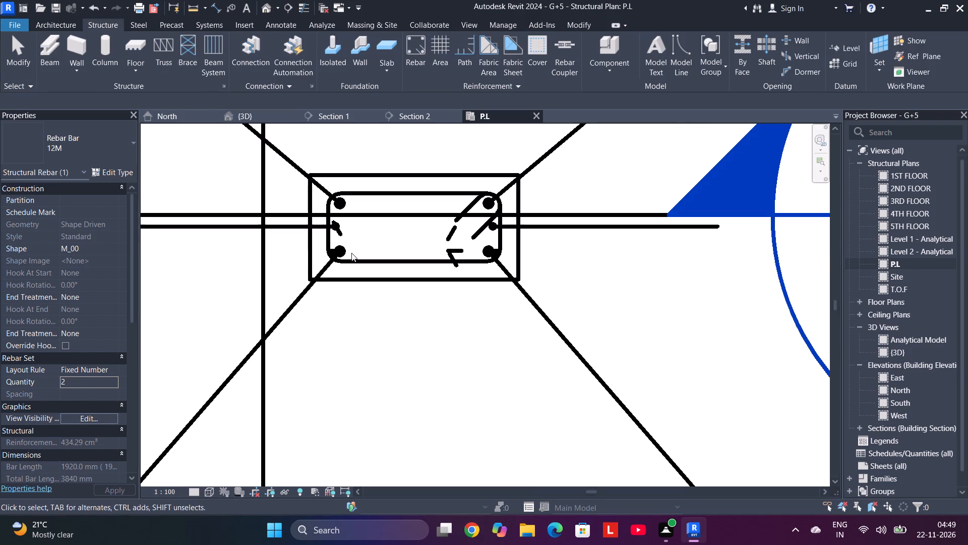
Move the two lower 12M bars inward from the corner bars and nudge the set slightly closer to the tie's lower leg.
click(334, 253)
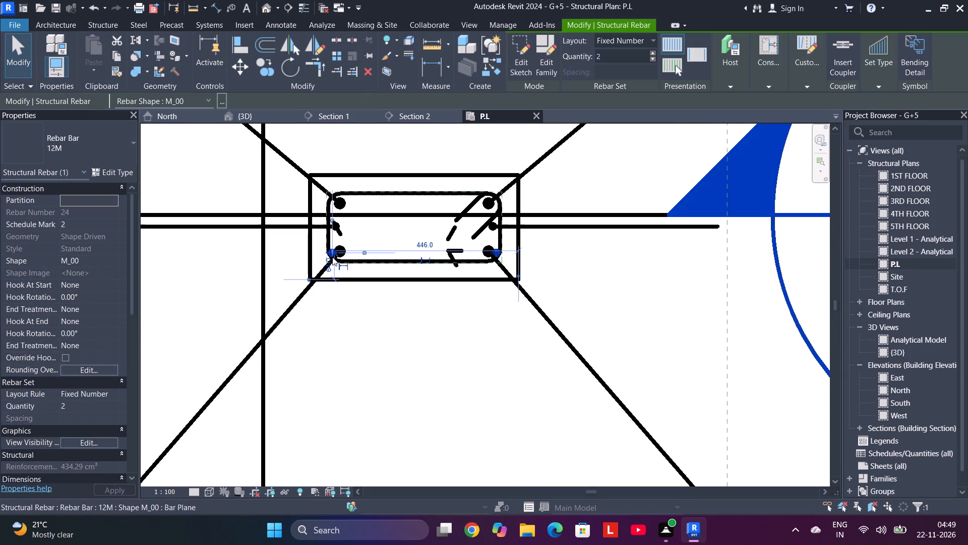
drag(332, 257, 382, 258)
drag(495, 250, 444, 254)
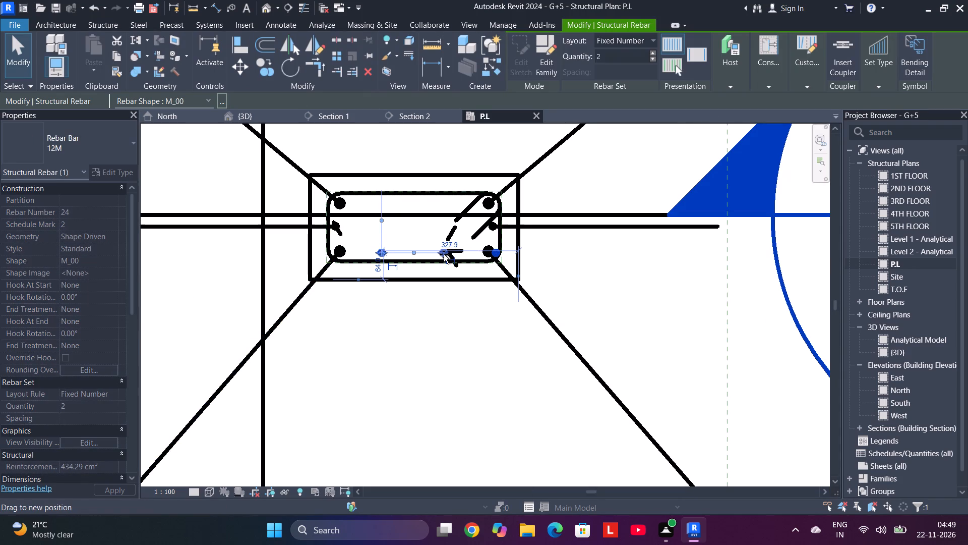
drag(444, 254, 449, 255)
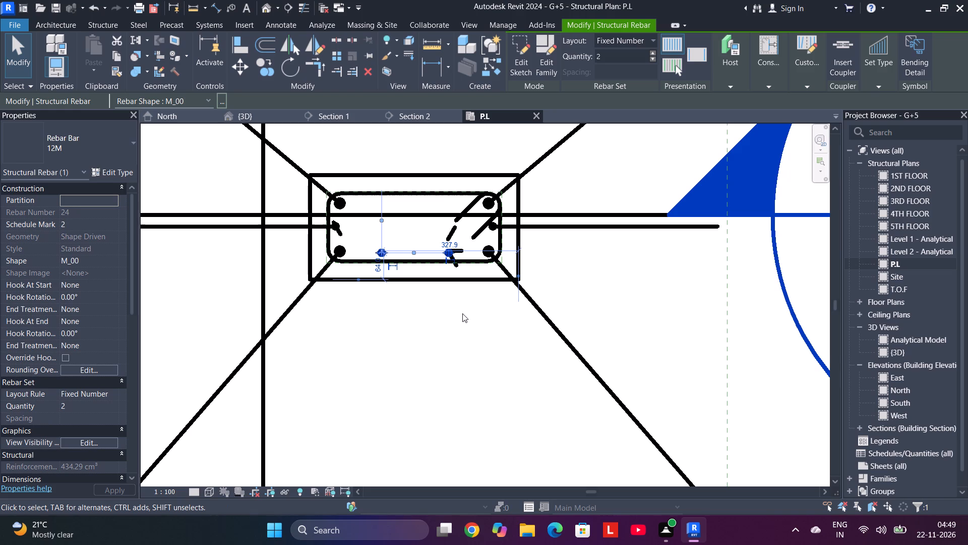
key(Down)
click(451, 318)
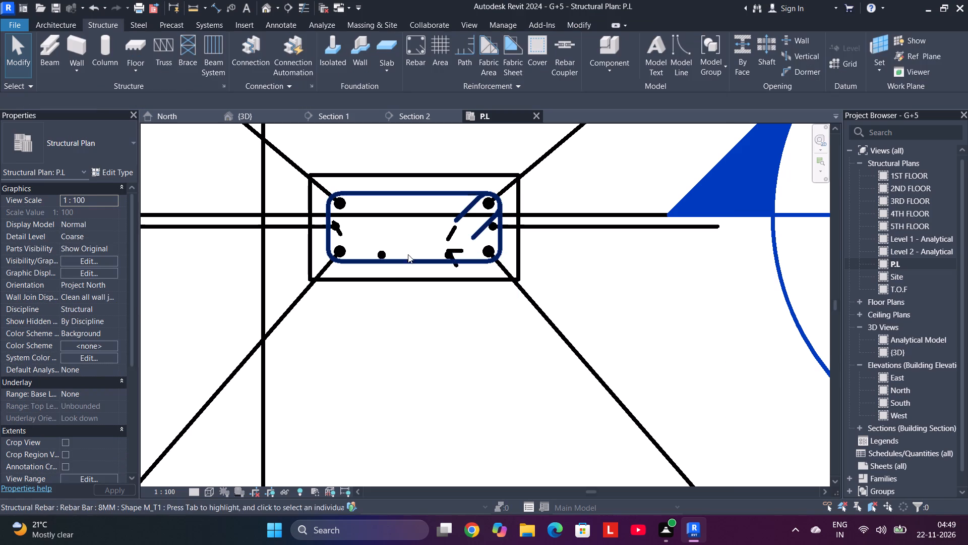
click(448, 255)
click(448, 256)
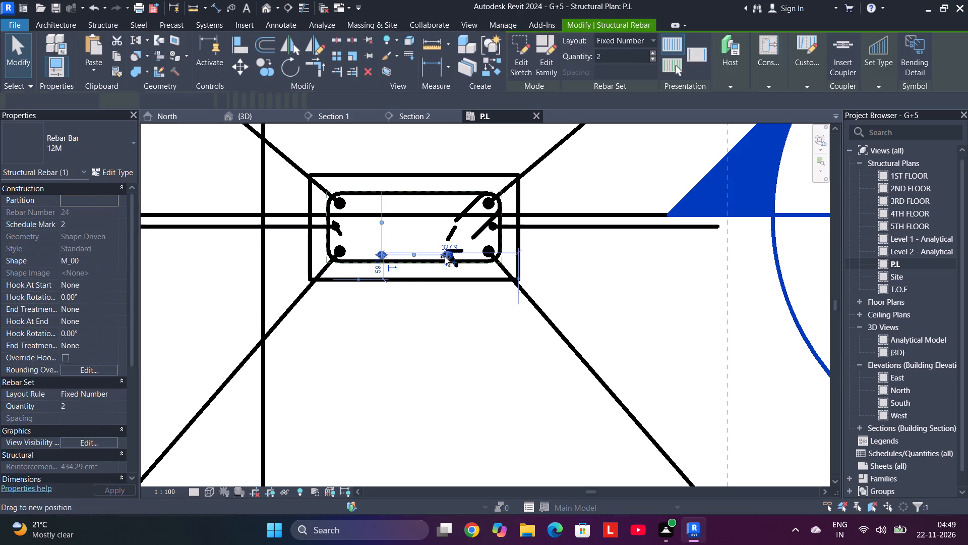
click(384, 254)
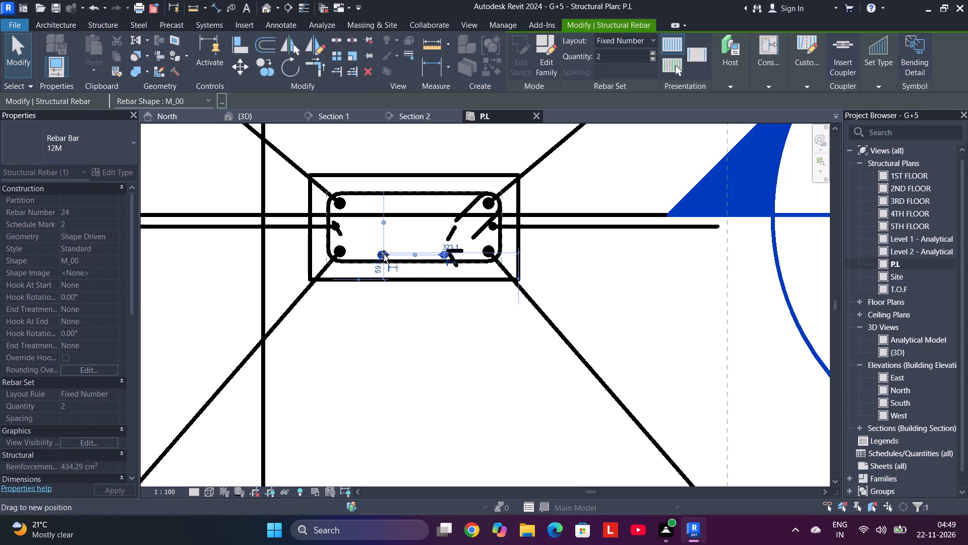
click(394, 323)
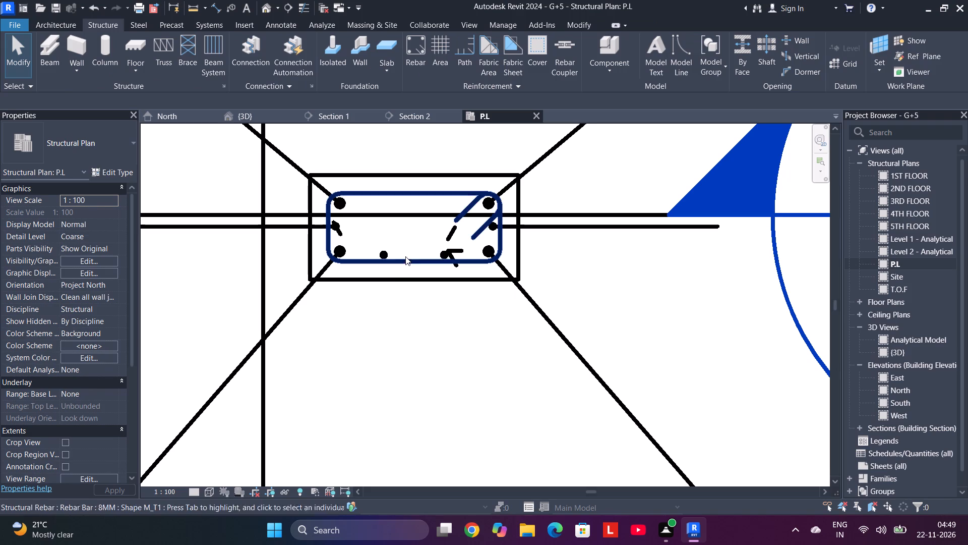
In Section 2, edit the 12M pair's sketch, adding an outward horizontal foot to the footing's outermost bar and joining it to the vertical leg.
click(381, 256)
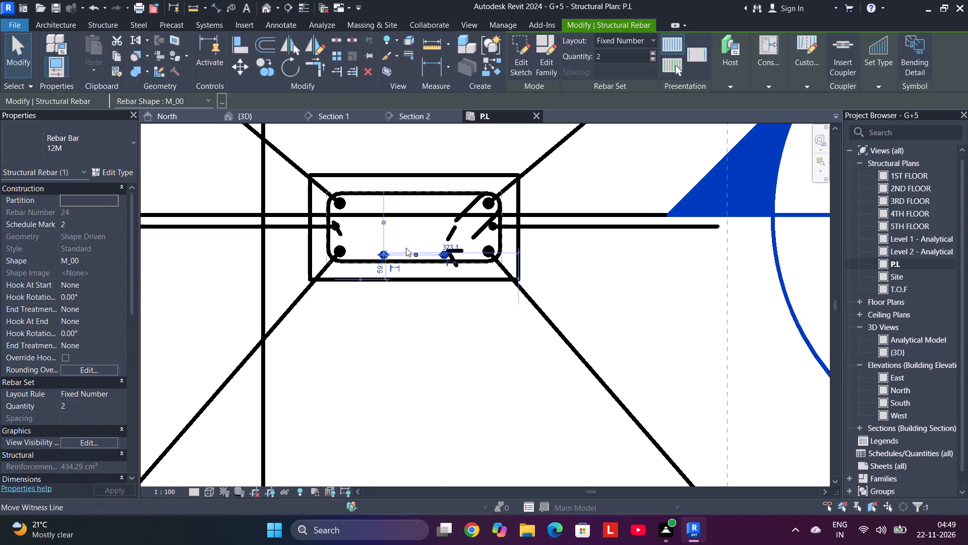
click(516, 61)
click(459, 179)
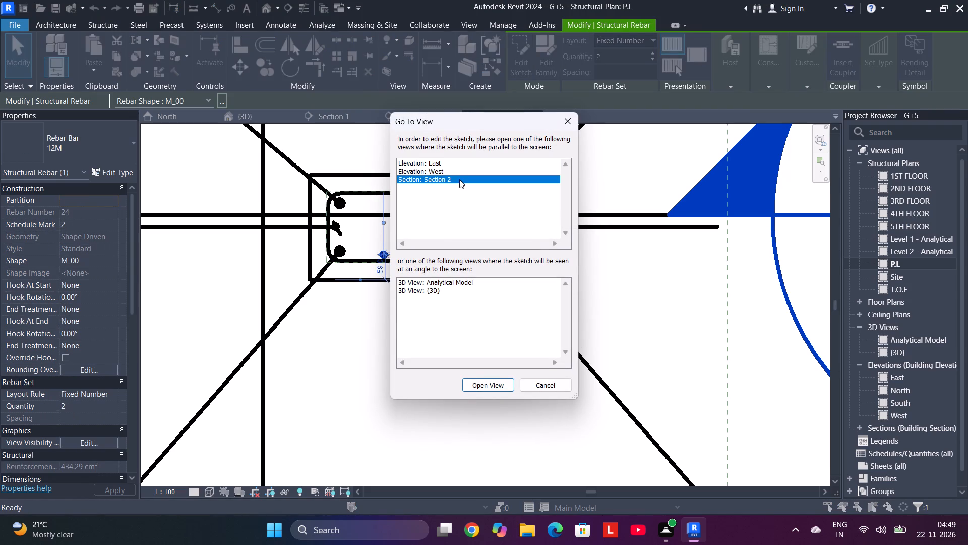
click(469, 379)
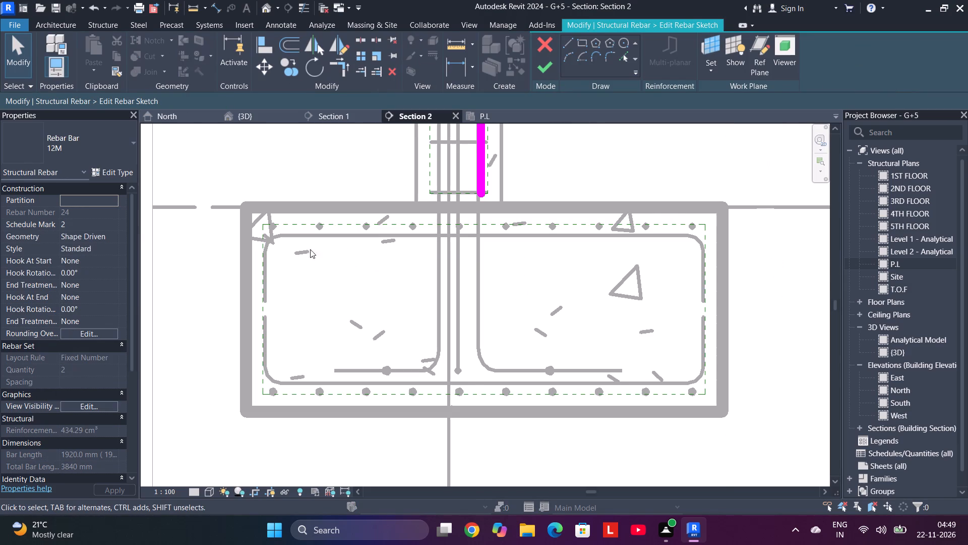
click(569, 46)
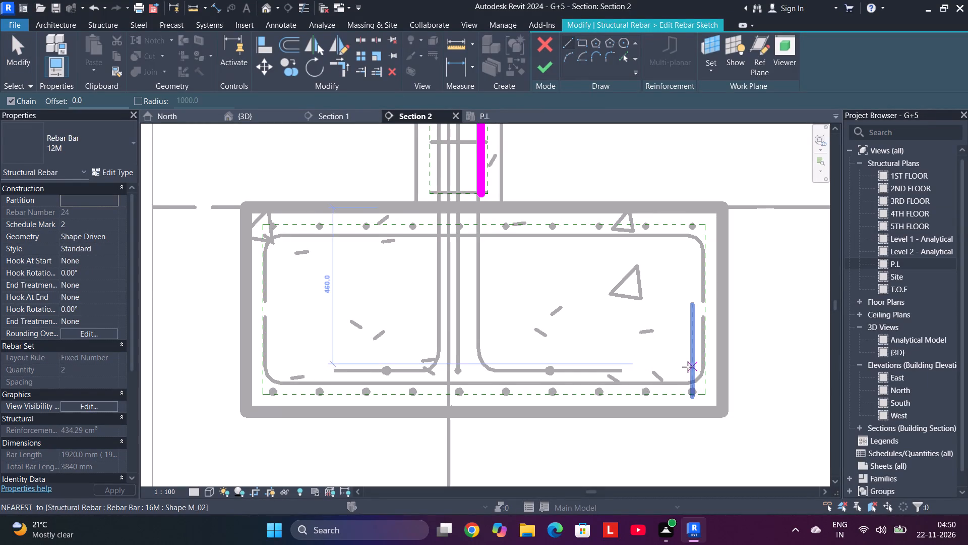
click(693, 369)
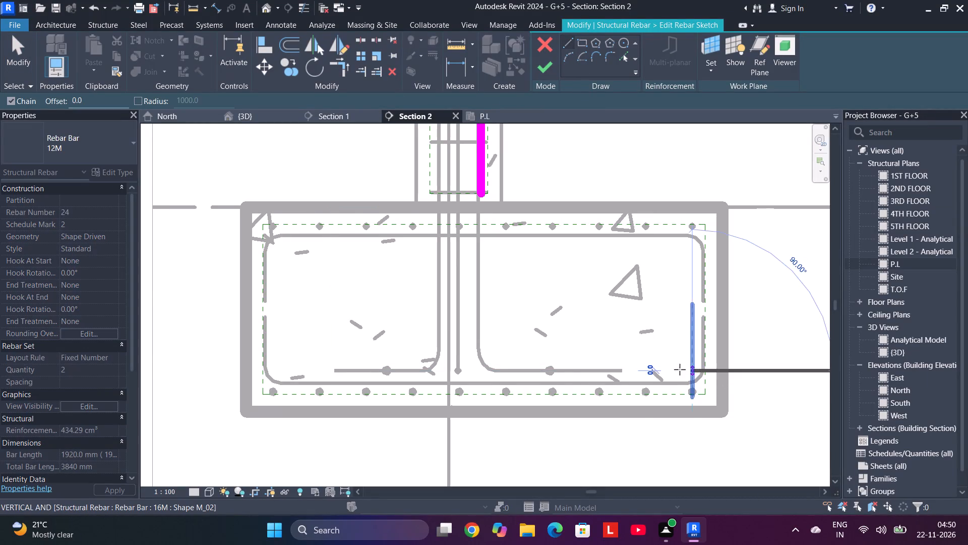
click(498, 376)
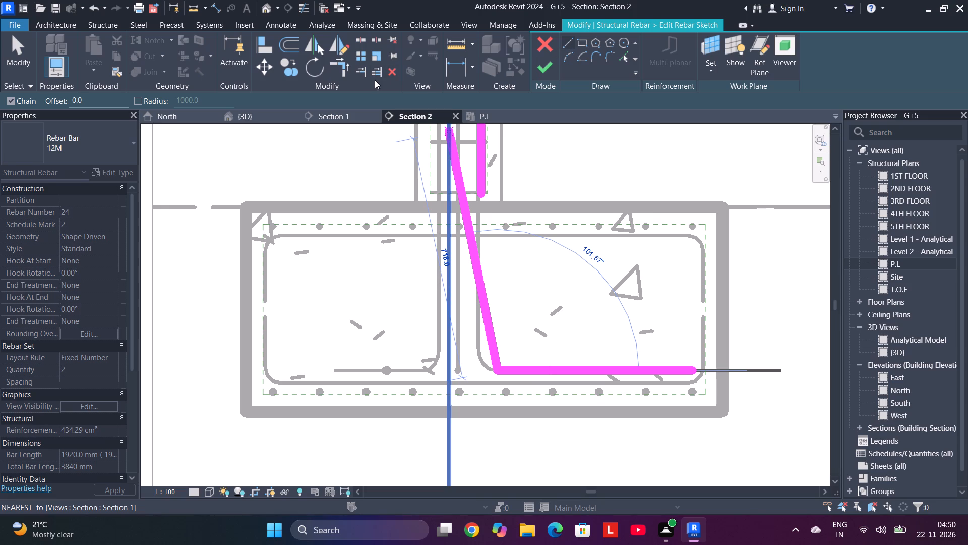
click(340, 70)
click(487, 186)
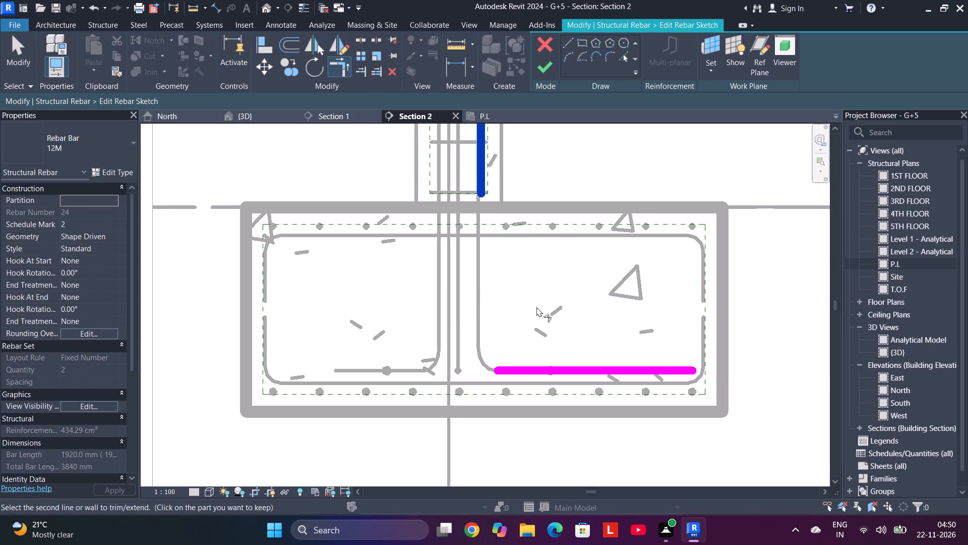
click(546, 367)
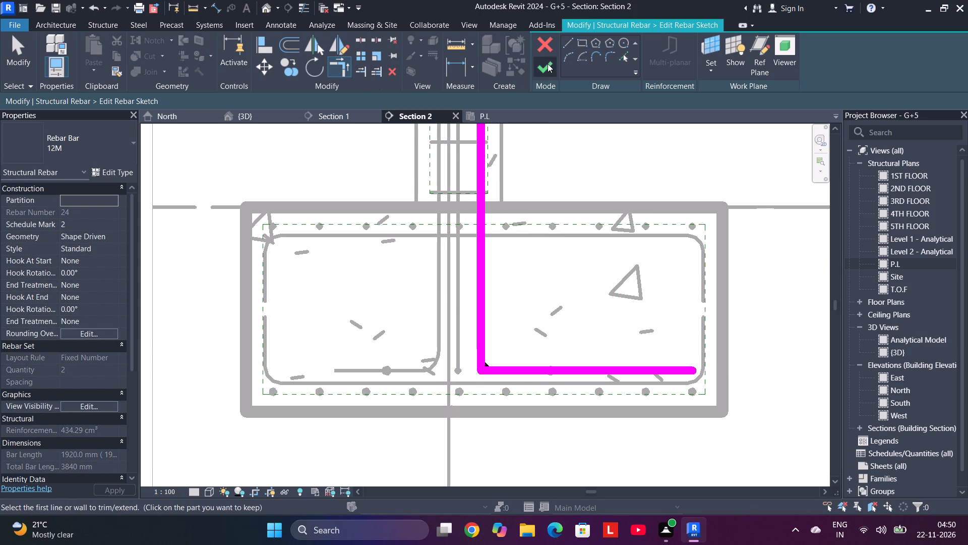
click(548, 64)
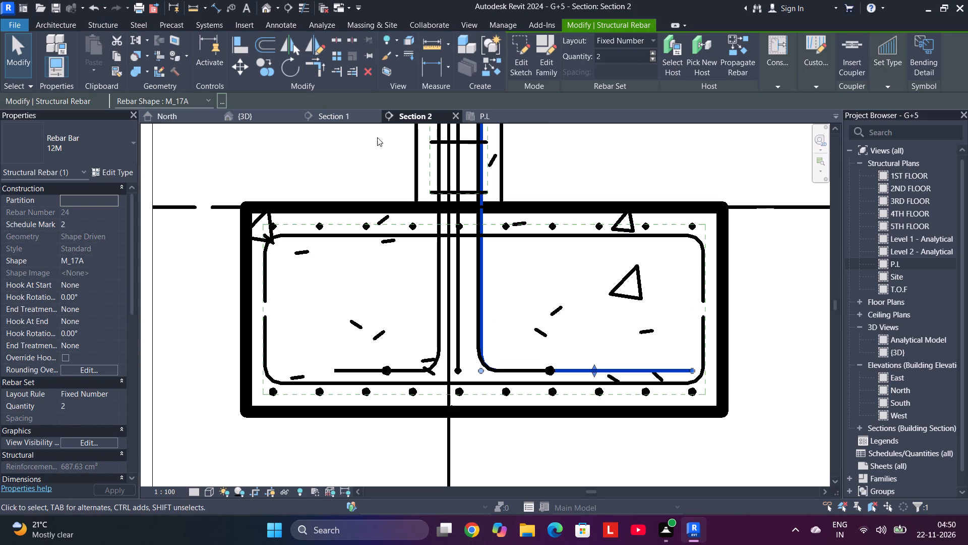
In the P.L plan, mirror a copy of the bent 12M pair across the column's horizontal centreline to its upper side.
click(500, 119)
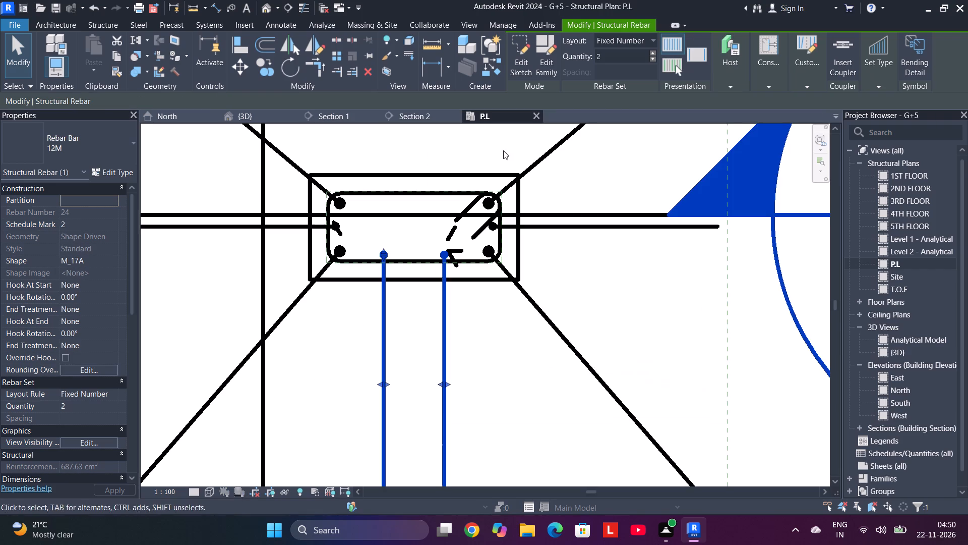
click(322, 49)
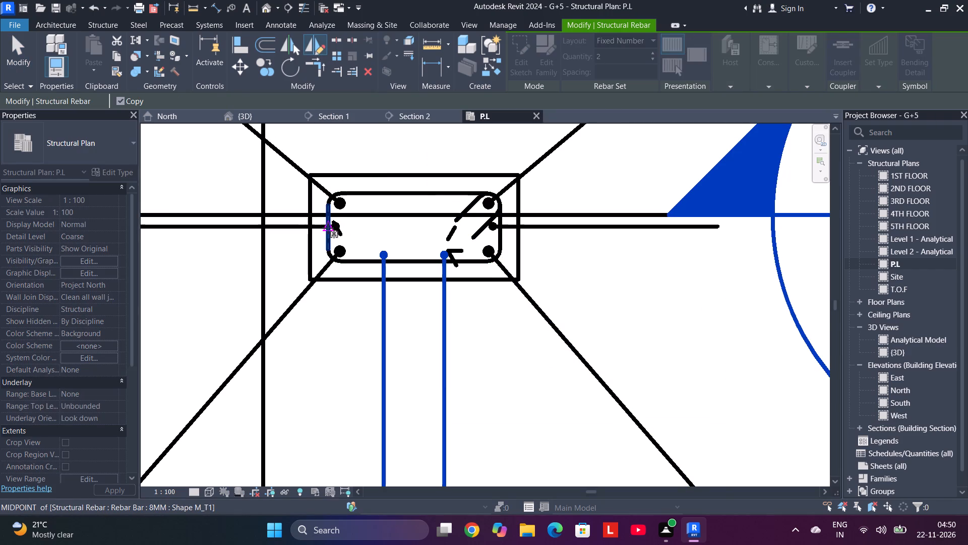
click(308, 228)
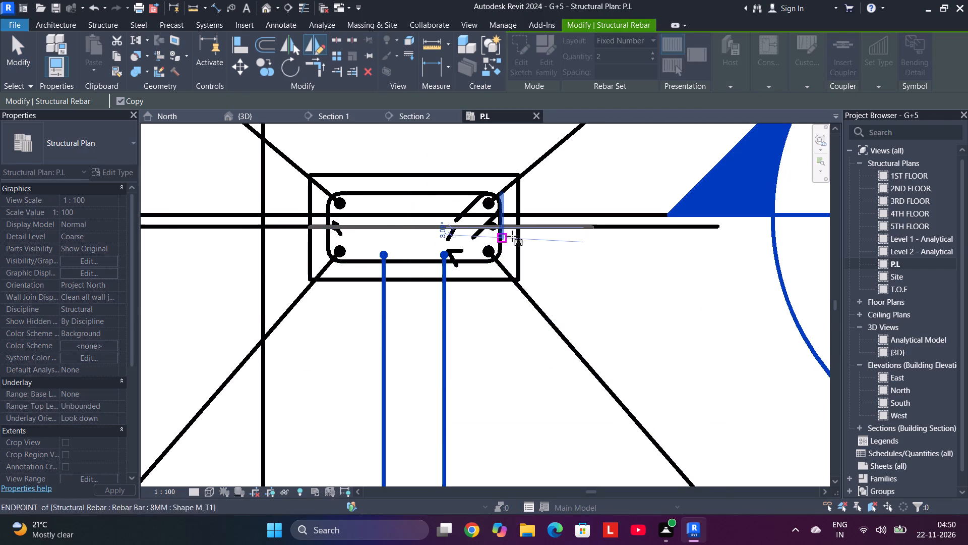
click(522, 227)
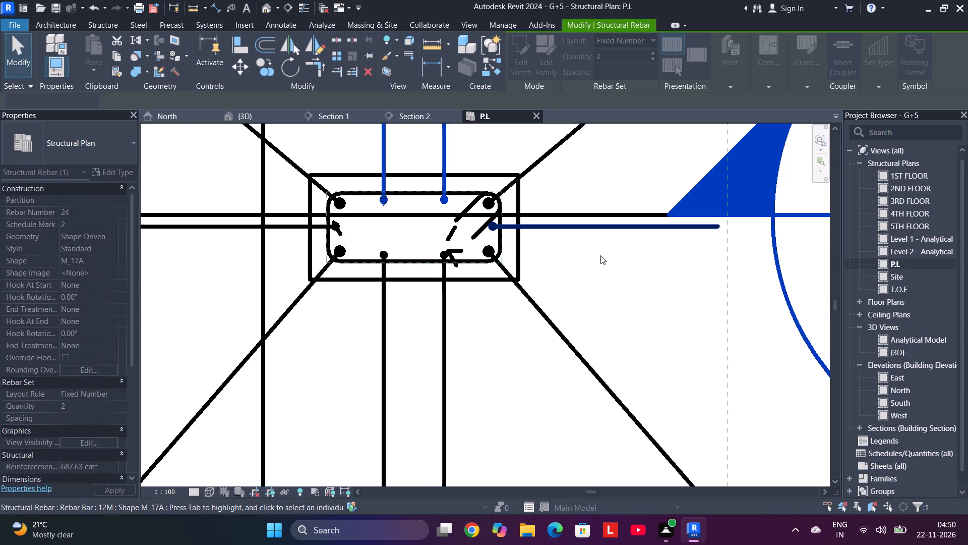
scroll(608, 265, down, 7)
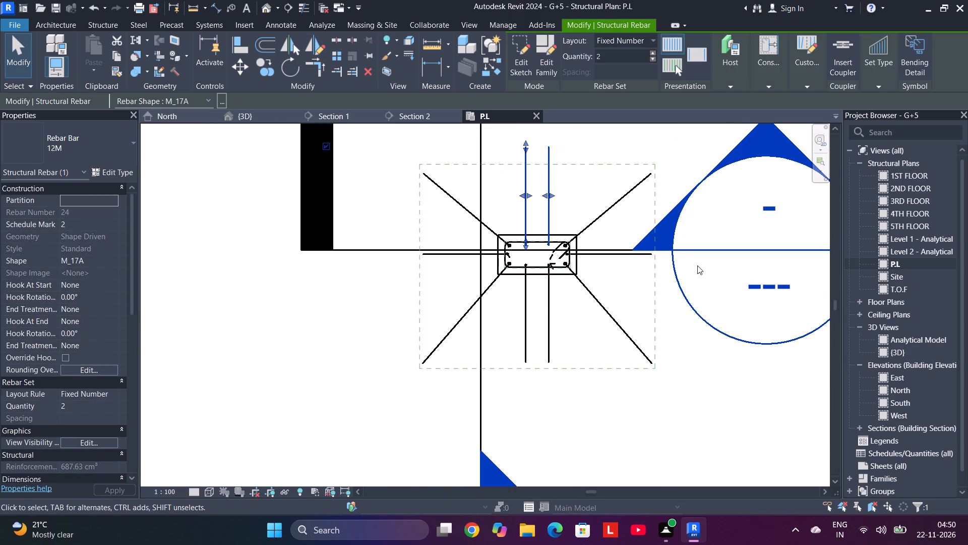
key(Escape)
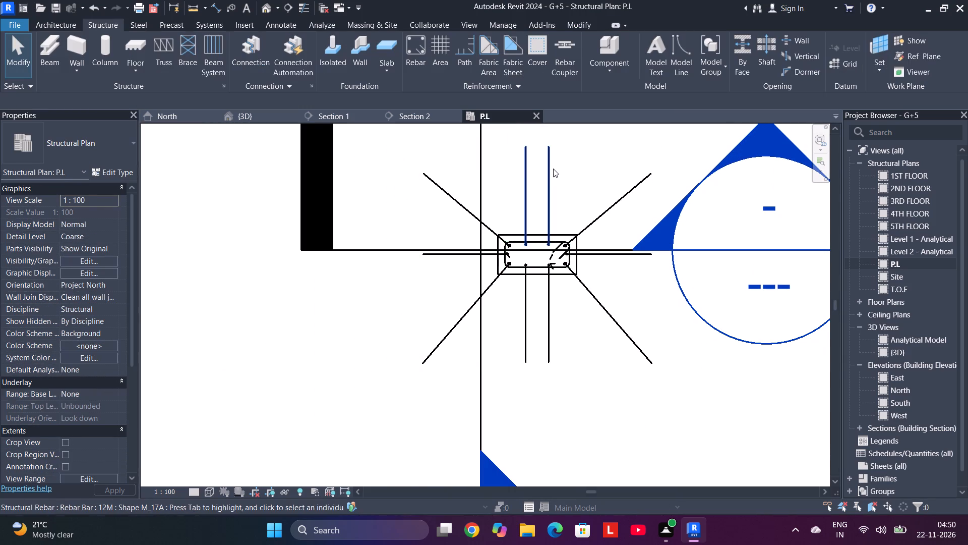
Shorten the feet of the mirrored upper 12M pair back to just inside the footing's cover outline.
click(556, 169)
click(549, 168)
drag(524, 149, 524, 169)
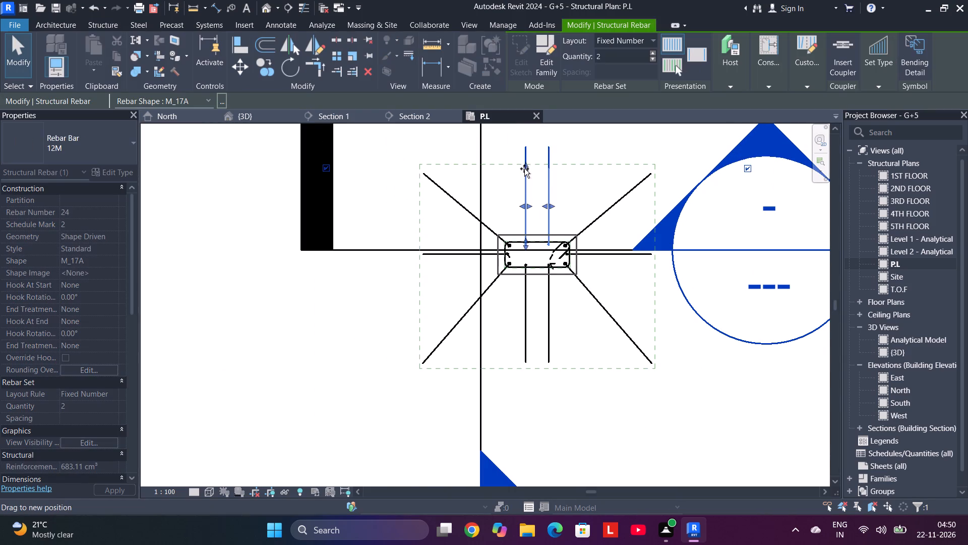
drag(524, 169, 524, 169)
scroll(668, 257, down, 3)
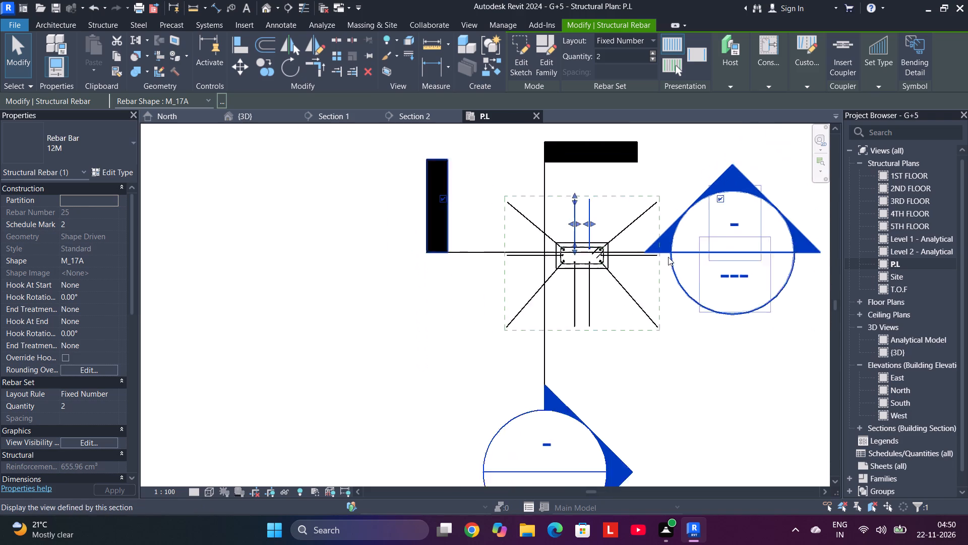
scroll(668, 257, down, 1)
click(665, 337)
scroll(678, 310, down, 3)
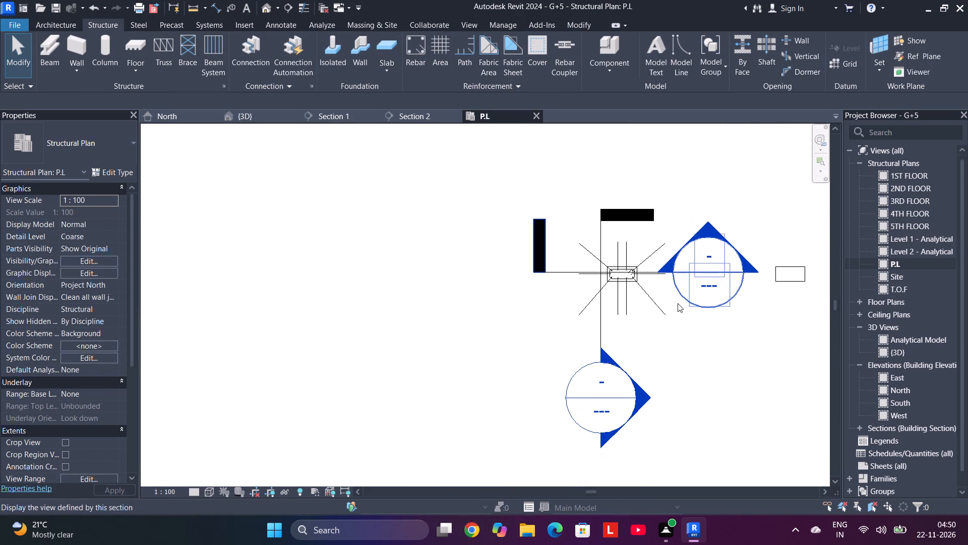
In the P.L plan, select the fully reinforced column with its bars and filter the selection to Structural Rebar only.
scroll(673, 290, up, 1)
scroll(674, 286, down, 2)
middle_drag(712, 332, 522, 307)
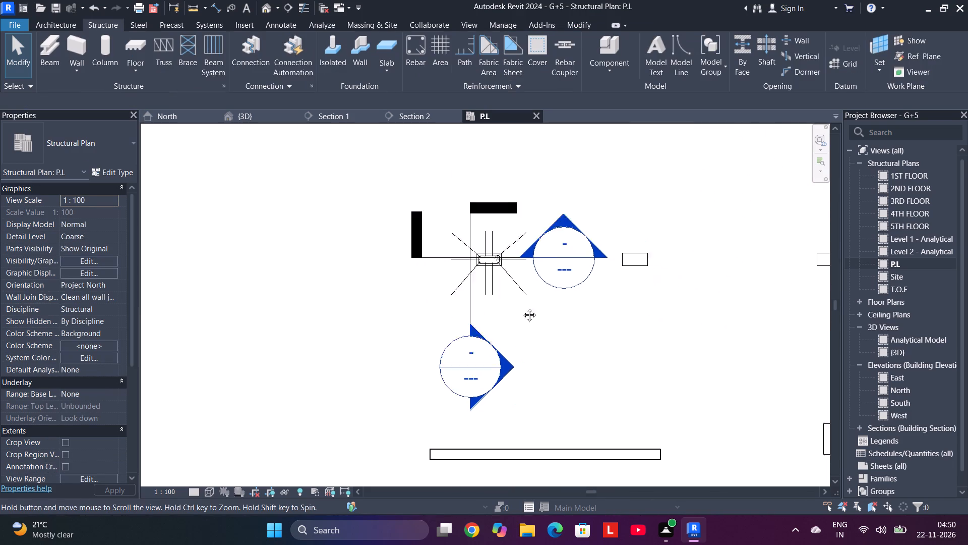
middle_drag(522, 307, 513, 304)
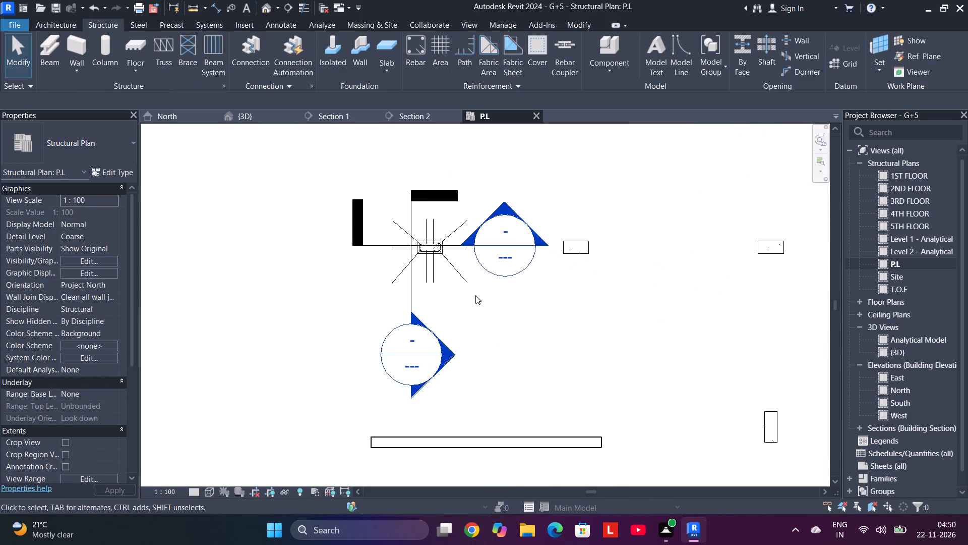
drag(475, 295, 412, 241)
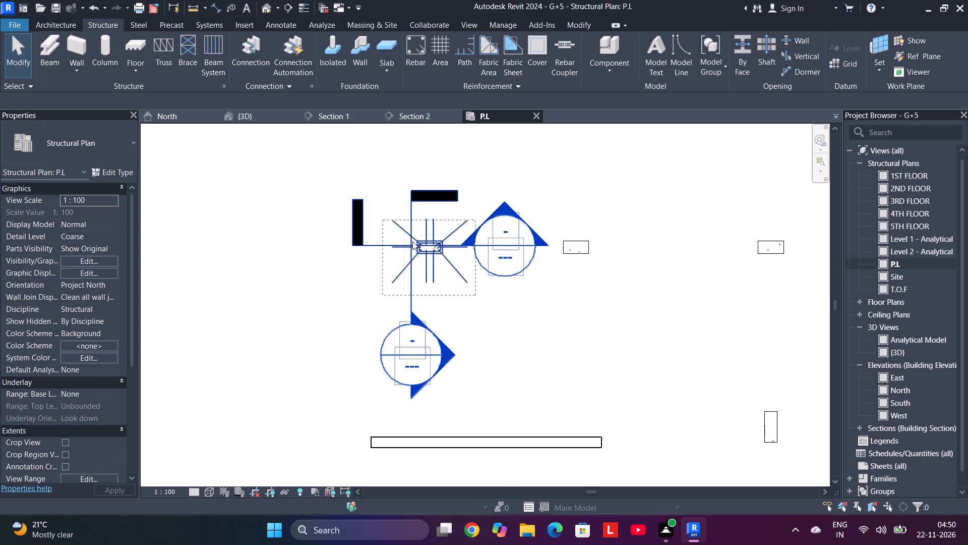
drag(412, 241, 405, 222)
drag(405, 222, 386, 213)
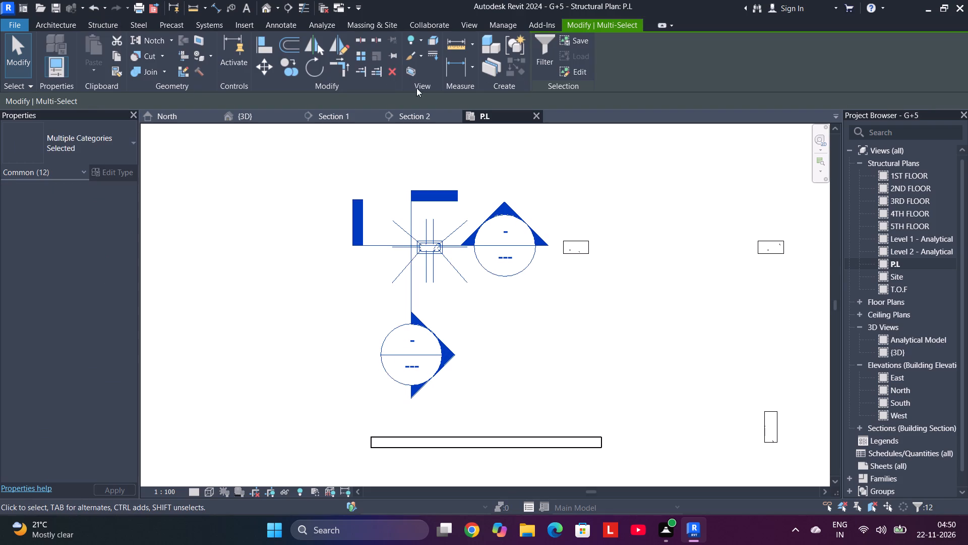
click(549, 50)
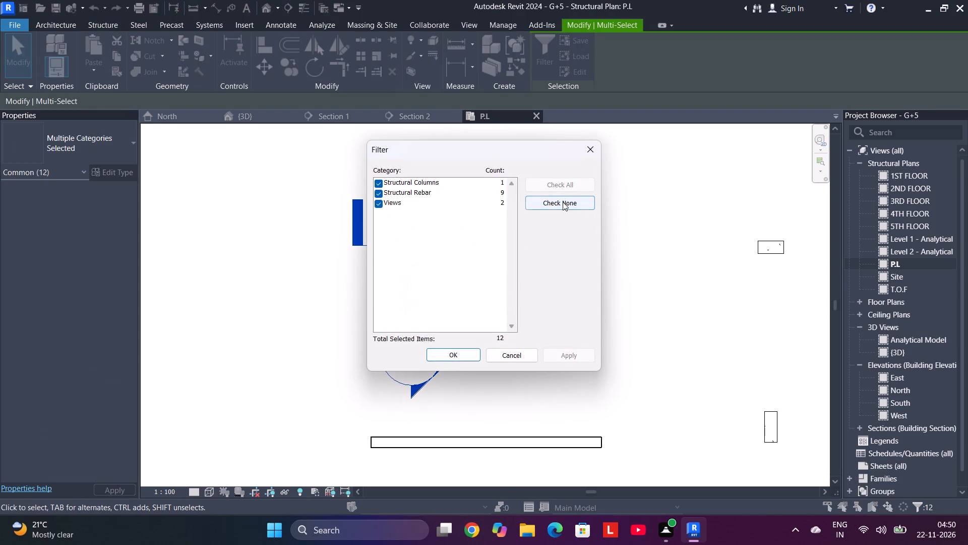
click(563, 202)
click(378, 190)
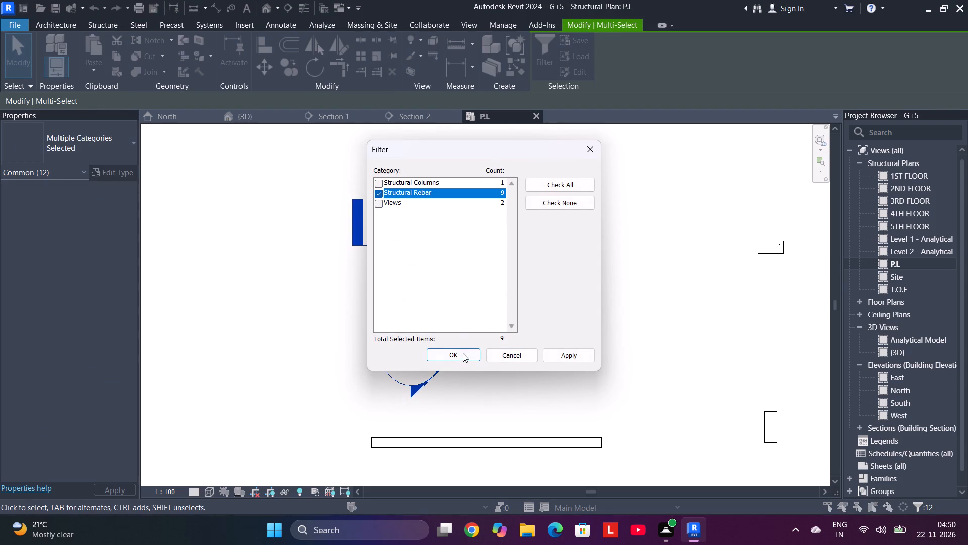
click(463, 355)
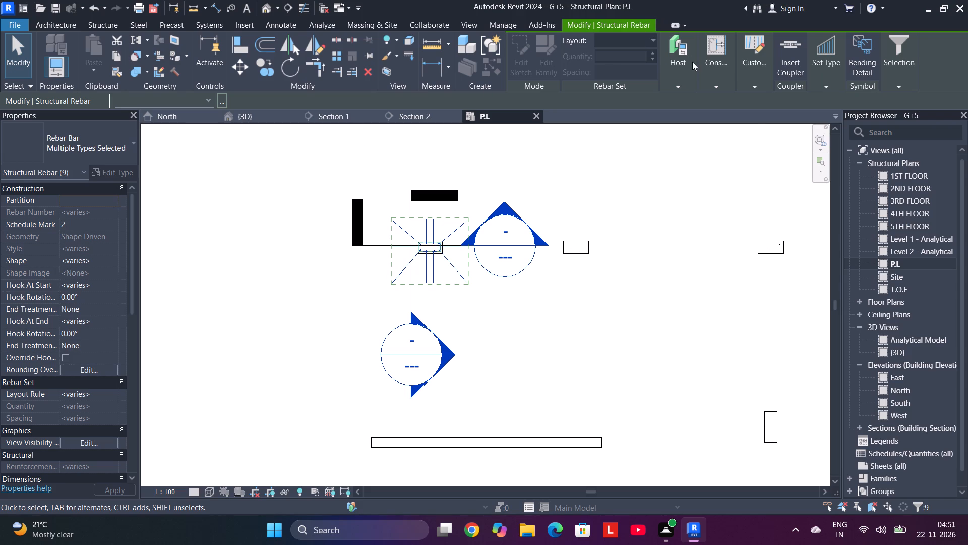
In the 3D view, propagate the rebar by face from the reinforced column's top face to the adjacent 500X250 column's top face.
click(684, 80)
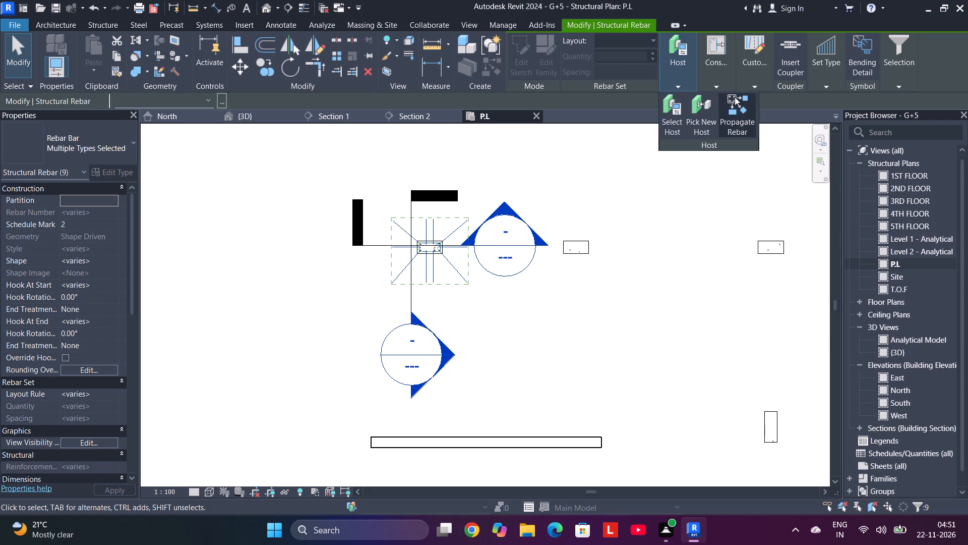
click(741, 104)
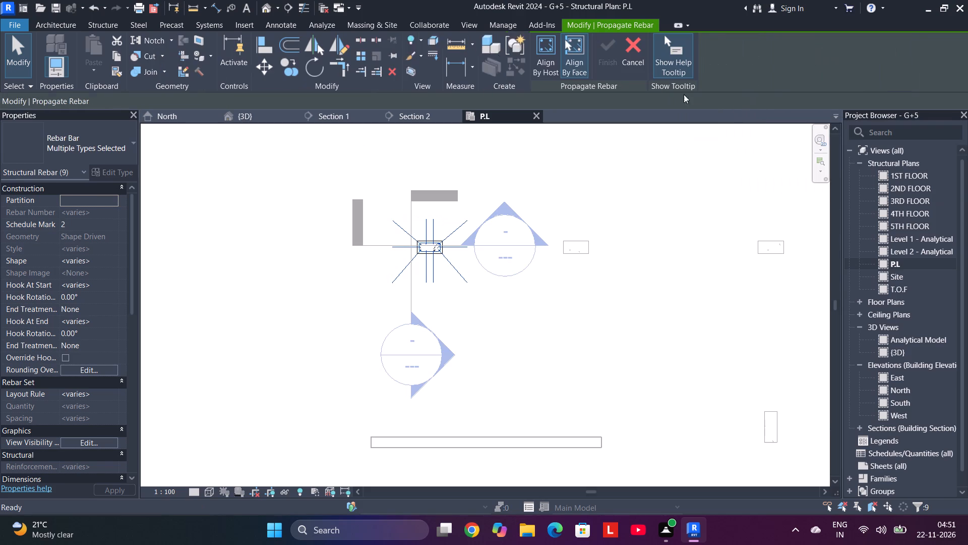
click(238, 113)
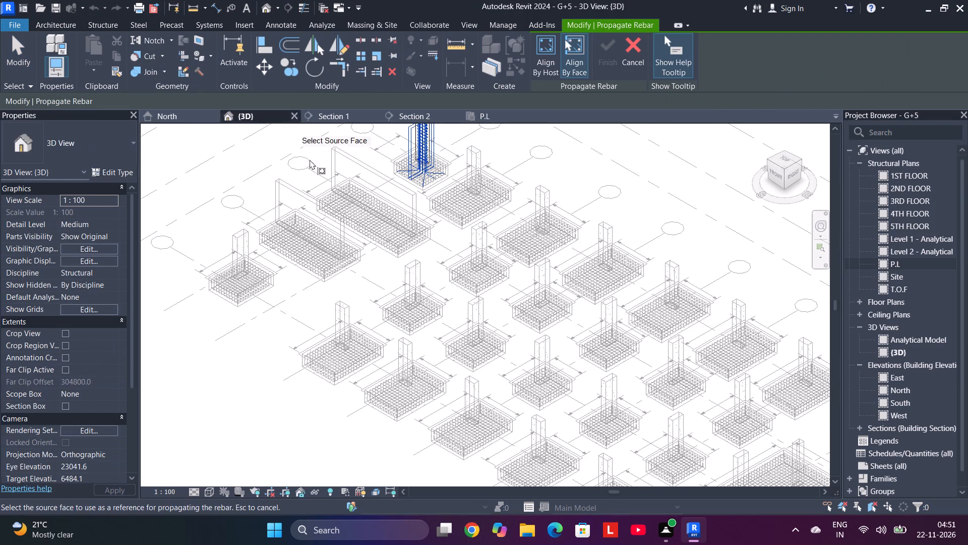
middle_drag(489, 138, 469, 254)
scroll(405, 233, up, 6)
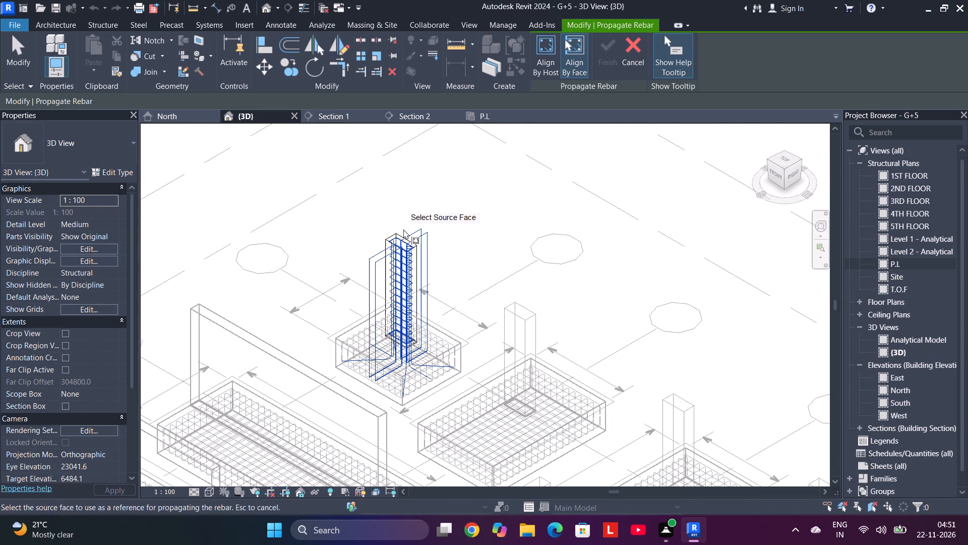
scroll(403, 229, up, 5)
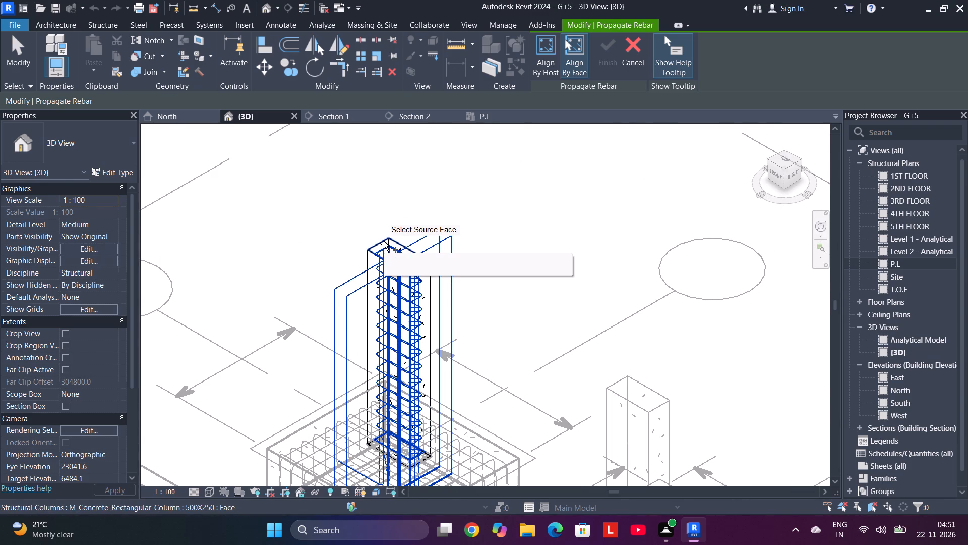
click(384, 241)
middle_drag(578, 290, 422, 165)
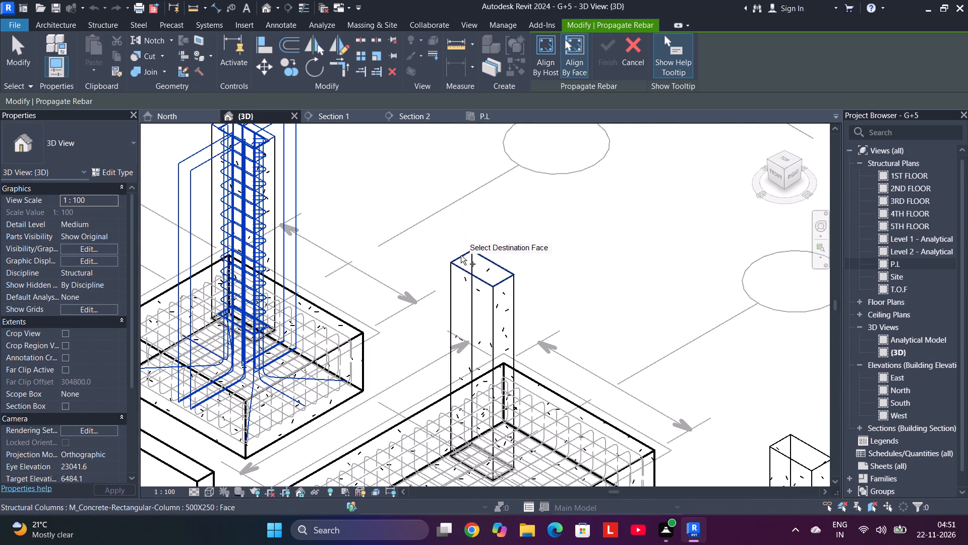
click(465, 257)
Propagate the column rebar to the top faces of the next three 500X250 columns along the same outer row.
middle_drag(582, 268, 525, 209)
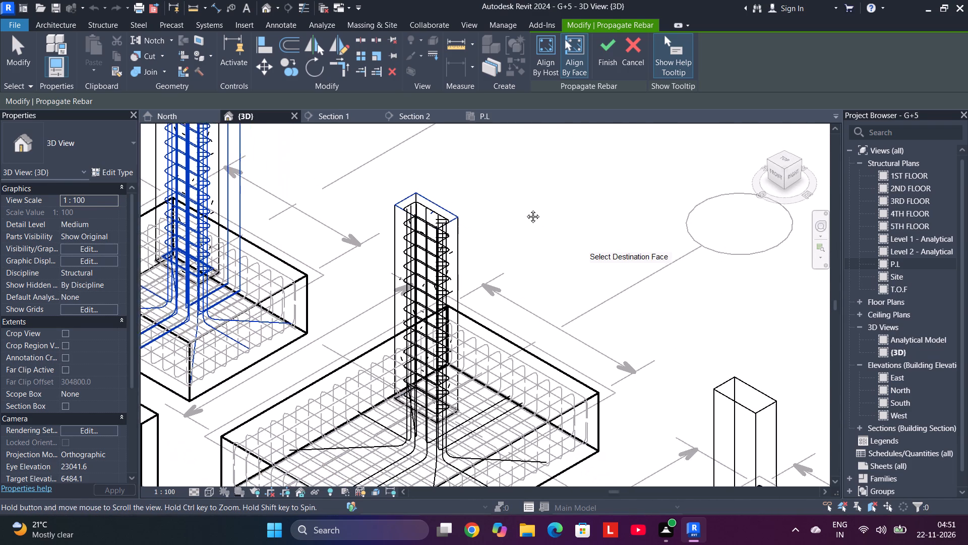
middle_drag(525, 209, 472, 134)
middle_click(472, 134)
middle_drag(588, 263, 382, 107)
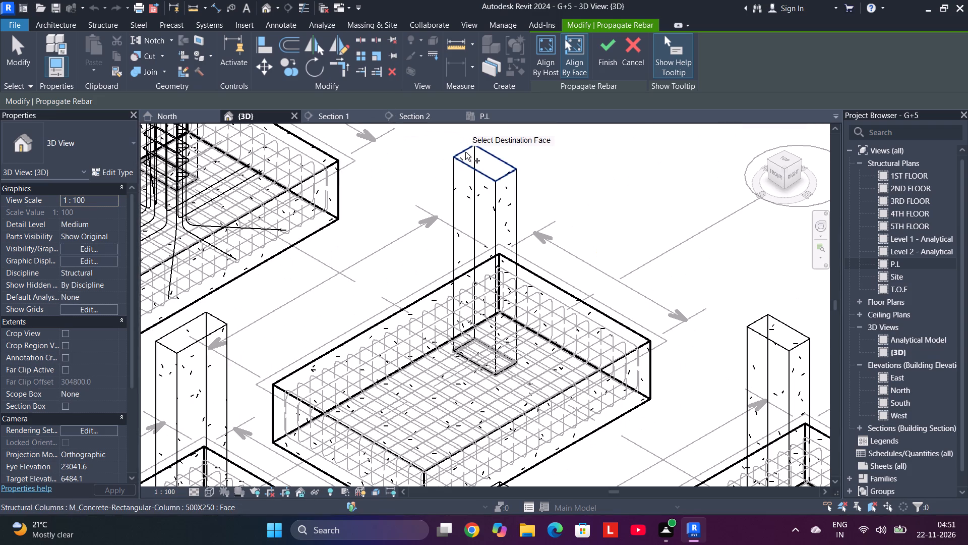
click(466, 153)
middle_drag(606, 205, 284, 50)
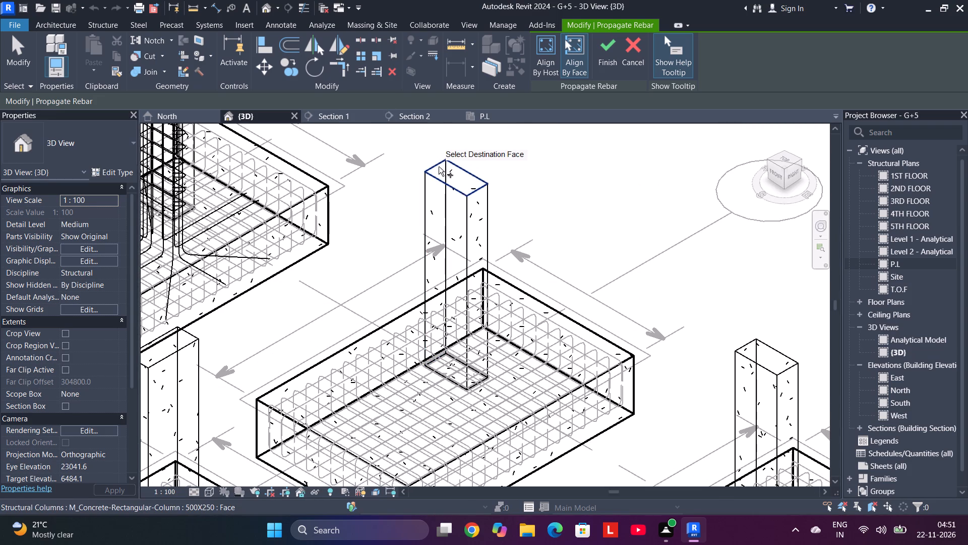
click(439, 167)
scroll(542, 214, up, 1)
middle_drag(555, 211, 207, 19)
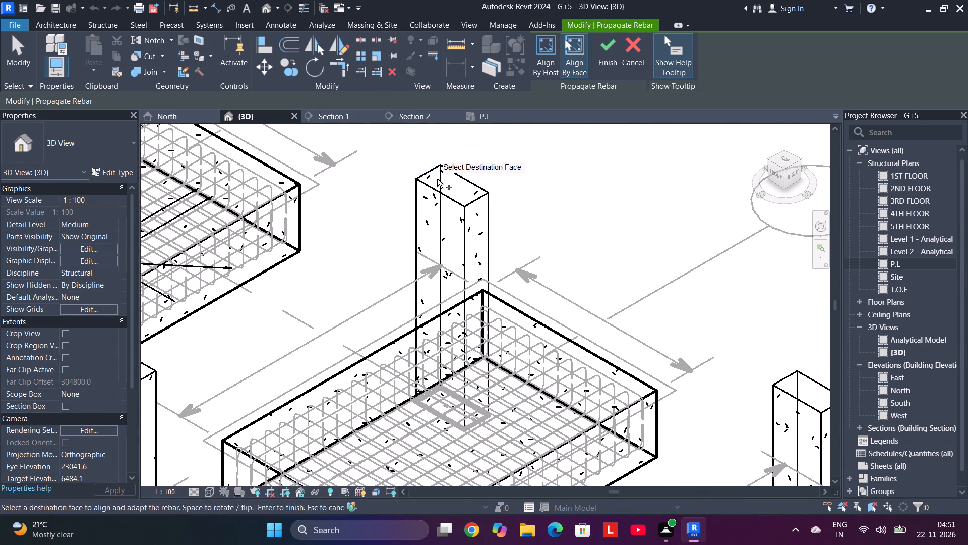
click(433, 185)
Propagate the column rebar to the top faces of the last three 500X250 columns at the end of that row.
middle_drag(557, 224, 367, 32)
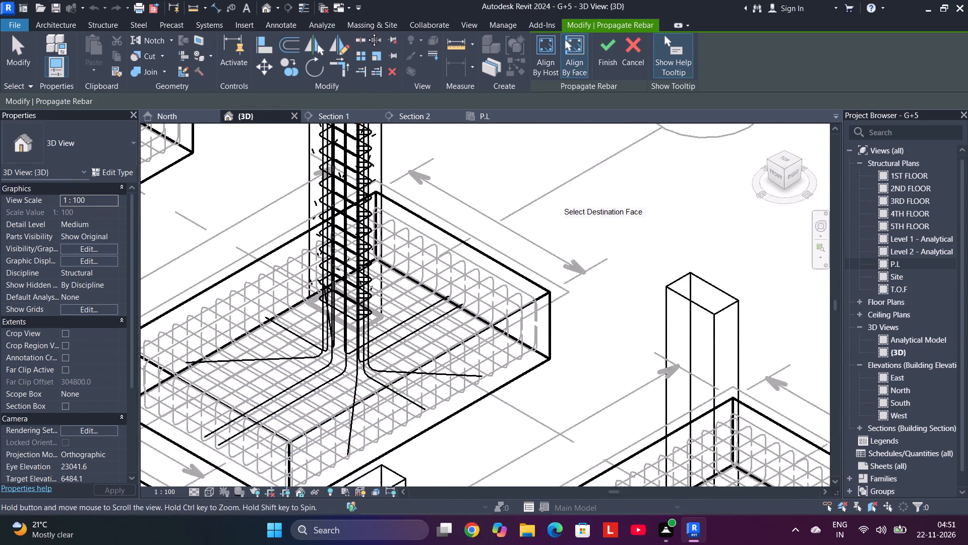
middle_drag(367, 32, 348, 19)
click(609, 201)
middle_drag(632, 220, 150, 41)
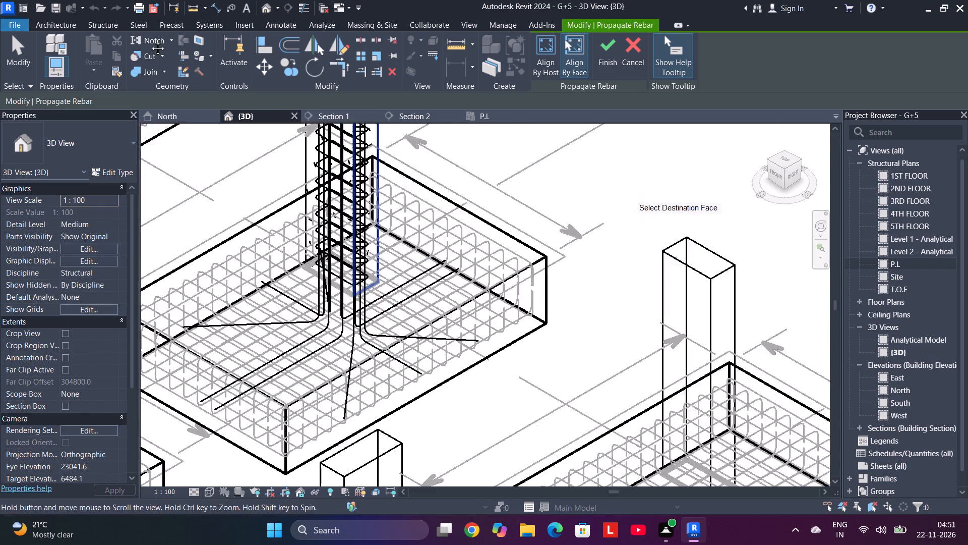
middle_drag(150, 41, 58, 20)
click(385, 202)
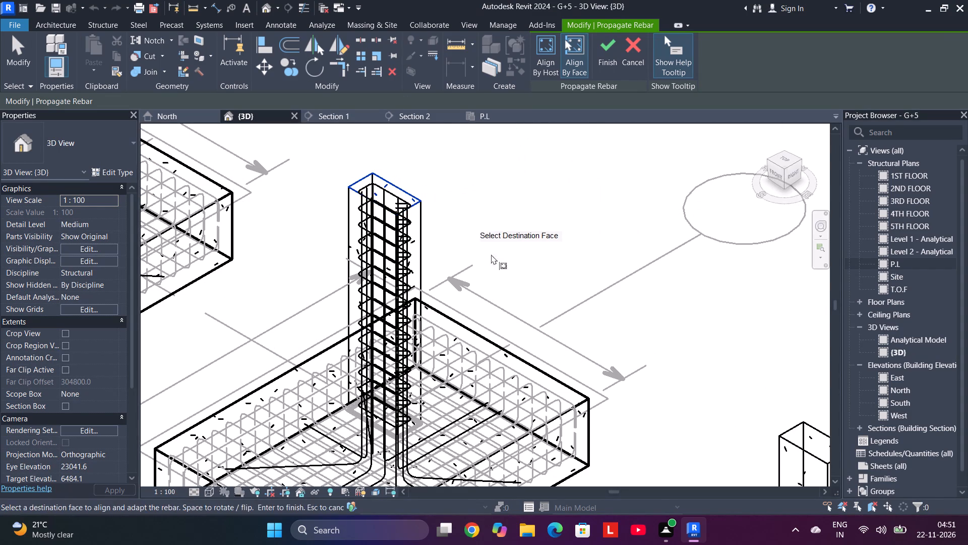
middle_drag(506, 259, 275, 9)
scroll(420, 159, up, 1)
click(640, 241)
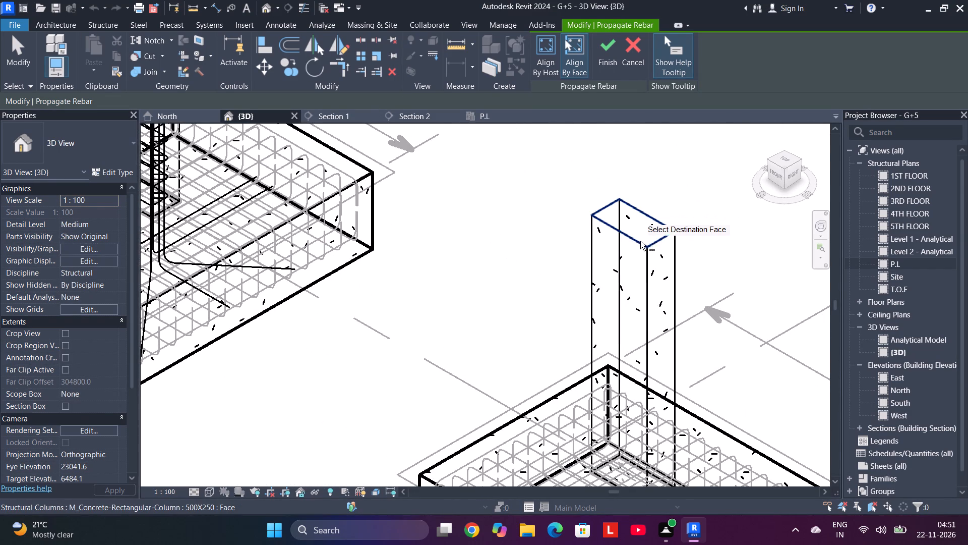
Propagate the column rebar to the top face of the 600X250 column on the 2800X2000X600 footing at the opposite side.
middle_drag(601, 252, 214, 40)
middle_drag(449, 264, 284, 107)
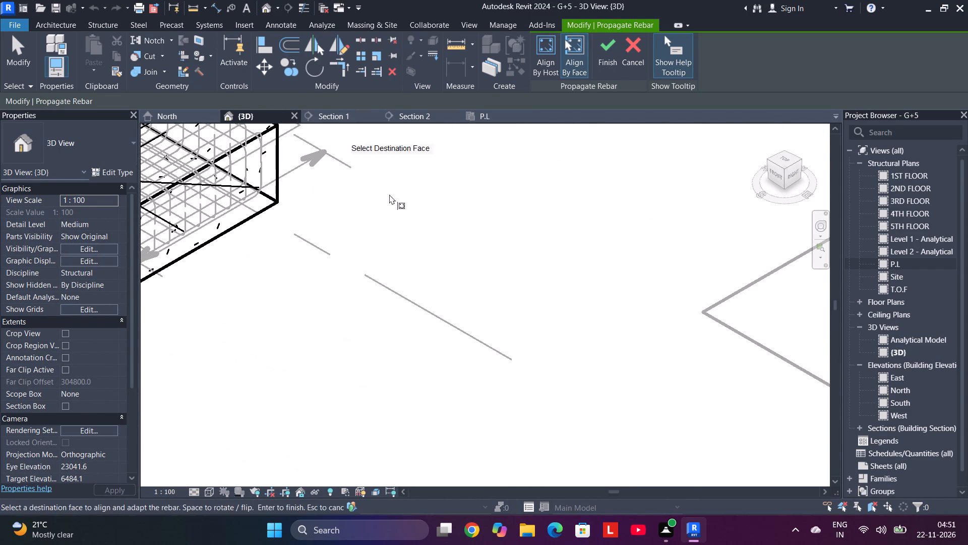
middle_drag(507, 282, 423, 208)
scroll(433, 225, down, 9)
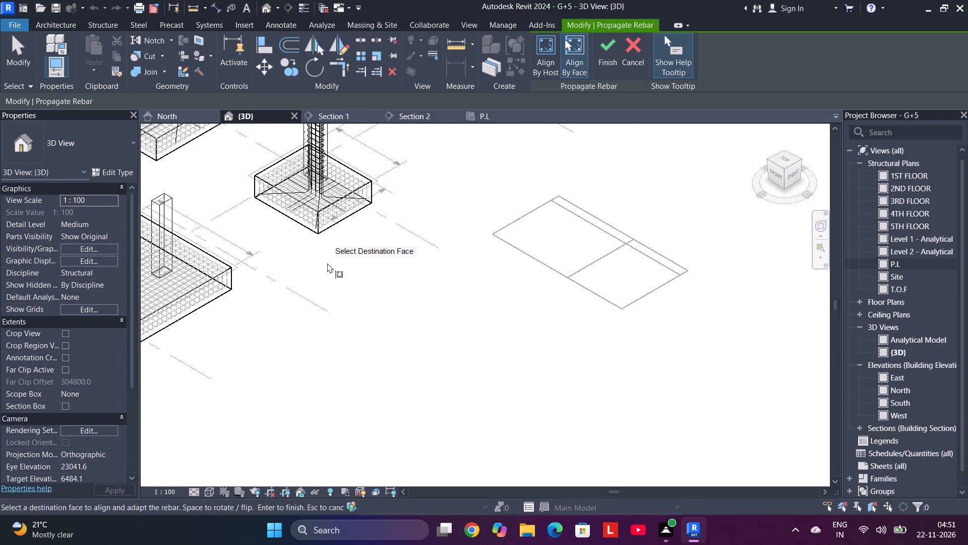
middle_drag(327, 263, 635, 259)
scroll(446, 202, up, 5)
scroll(489, 201, up, 5)
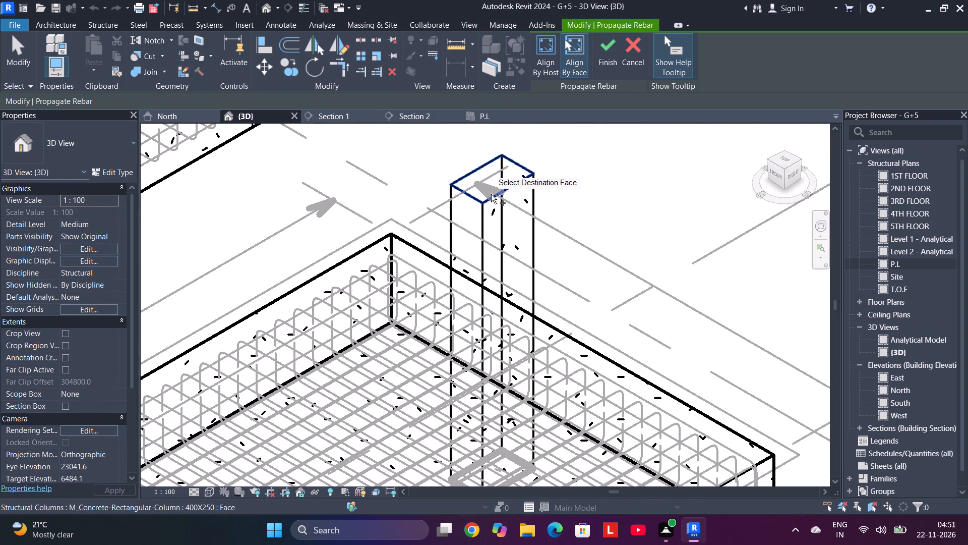
scroll(491, 194, down, 12)
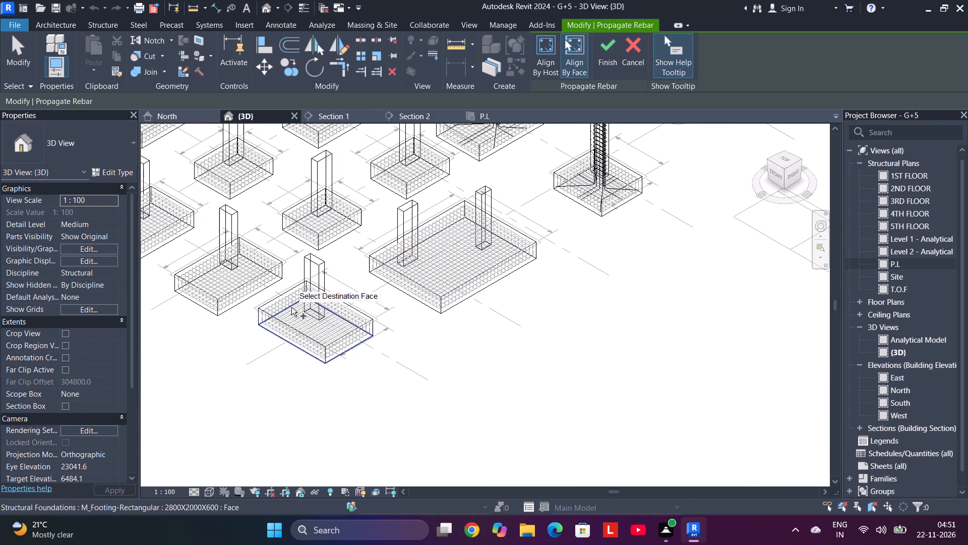
scroll(311, 254, up, 5)
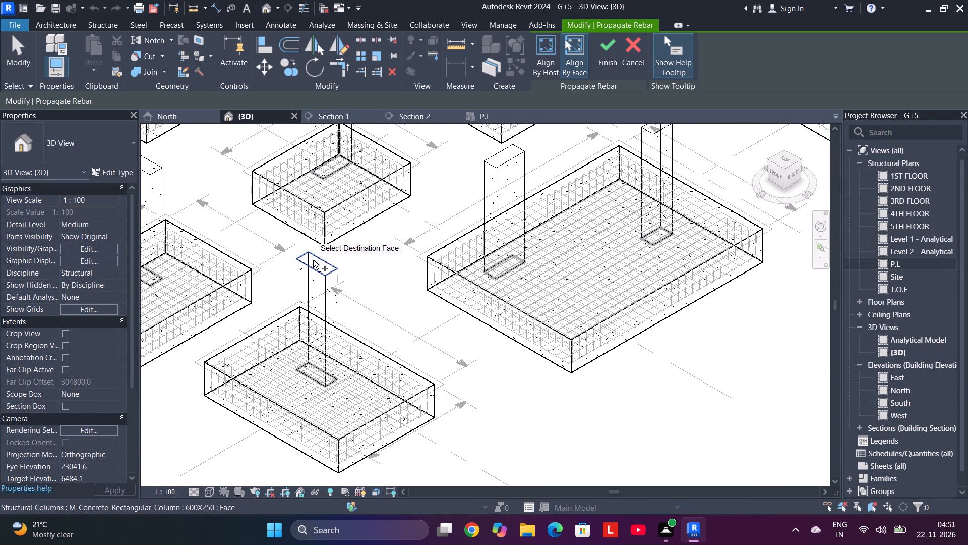
scroll(334, 231, down, 3)
middle_drag(340, 230, 349, 353)
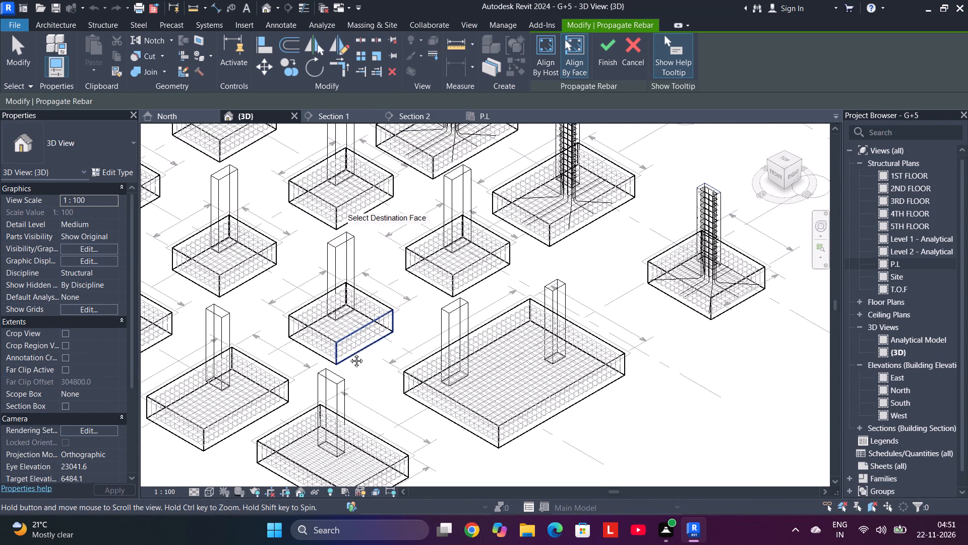
middle_drag(349, 353, 391, 268)
scroll(377, 281, up, 5)
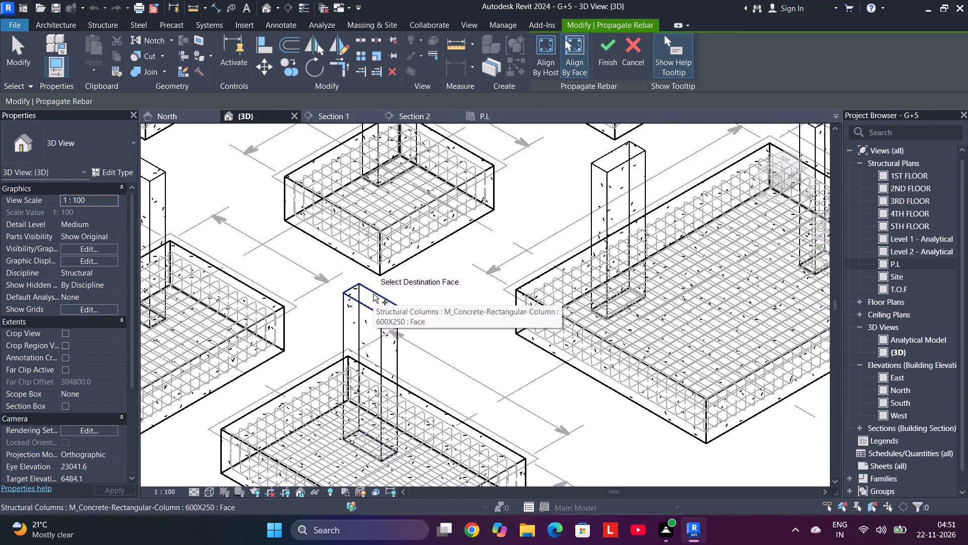
click(373, 294)
Propagate the column rebar to the top faces of the five 500X250 columns in the row beside the 600X250 column.
middle_drag(360, 288, 554, 399)
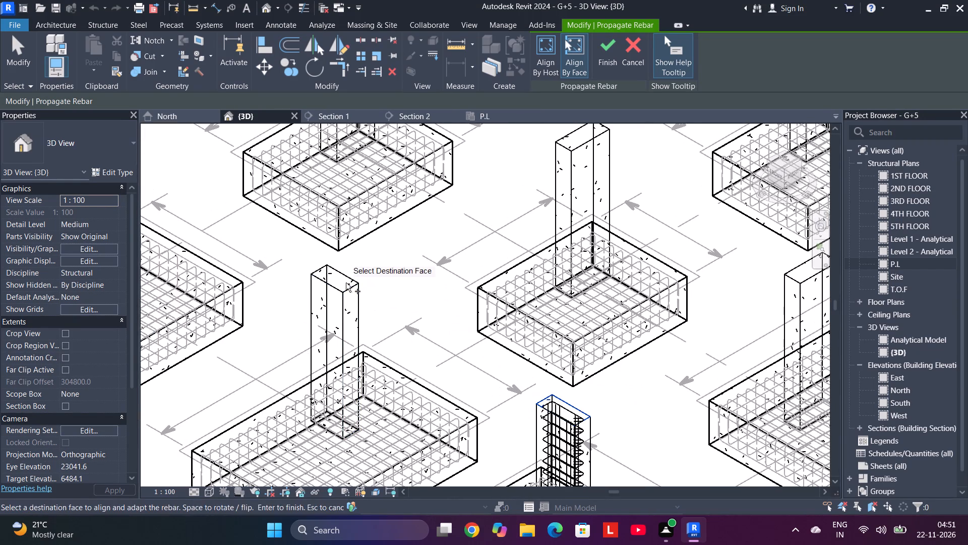
click(346, 286)
middle_drag(244, 220, 589, 396)
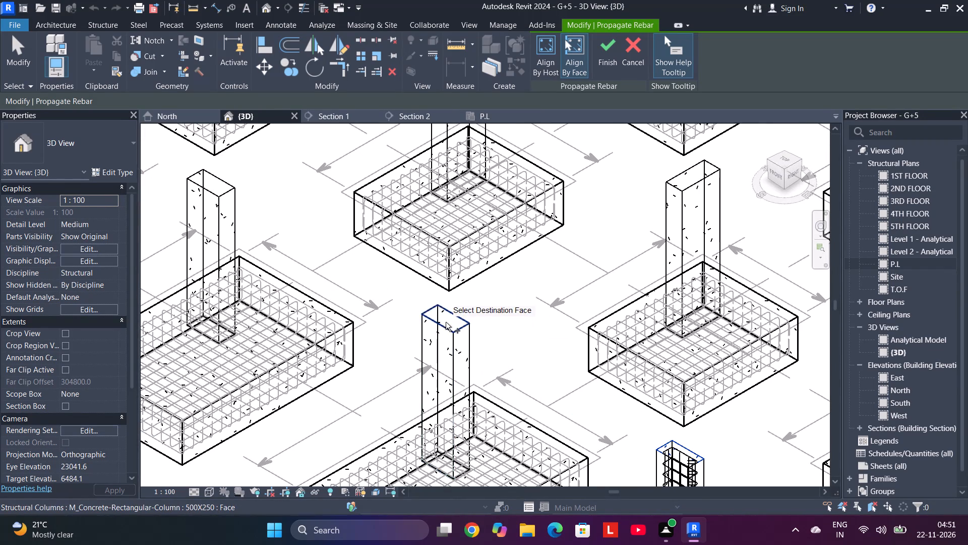
click(446, 322)
middle_drag(302, 233, 507, 377)
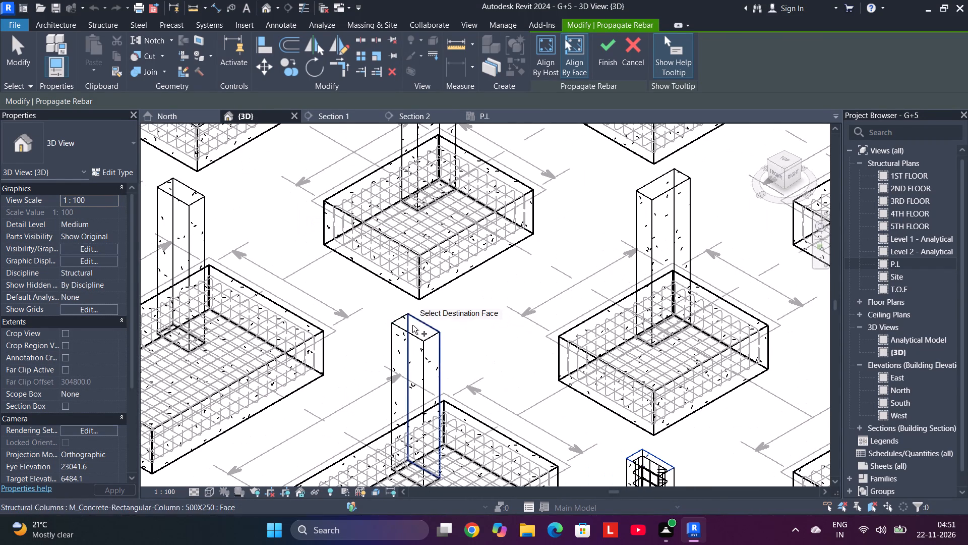
click(405, 326)
middle_drag(278, 250, 614, 379)
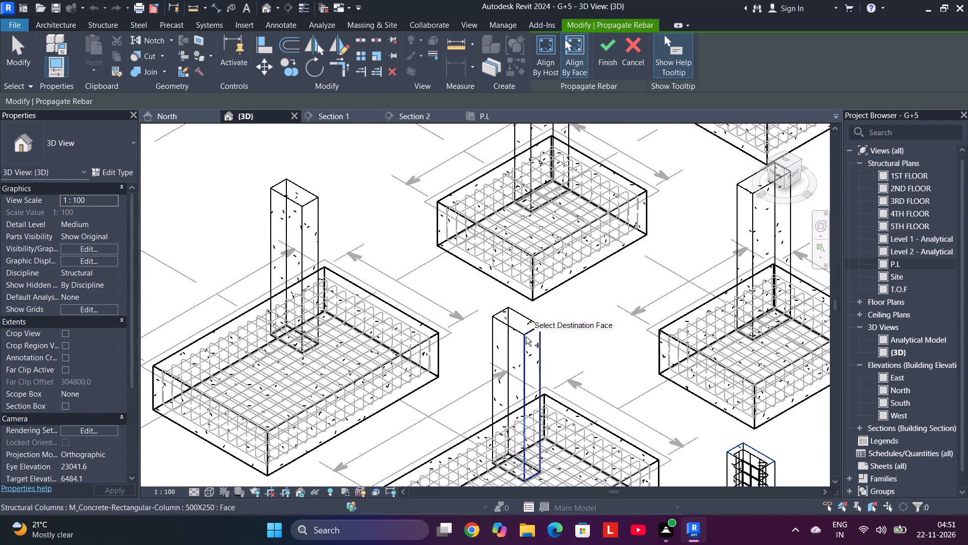
click(520, 329)
middle_drag(379, 248, 530, 378)
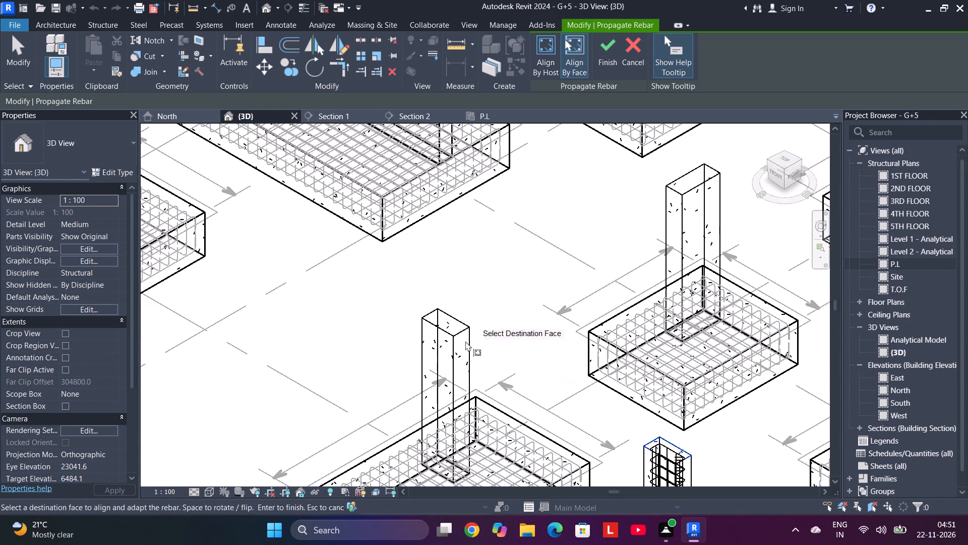
click(453, 329)
Examine the column layout in the 3D view and the P.L structural plan for columns still lacking rebar.
middle_drag(344, 256, 742, 426)
scroll(611, 330, down, 8)
middle_drag(658, 367, 652, 372)
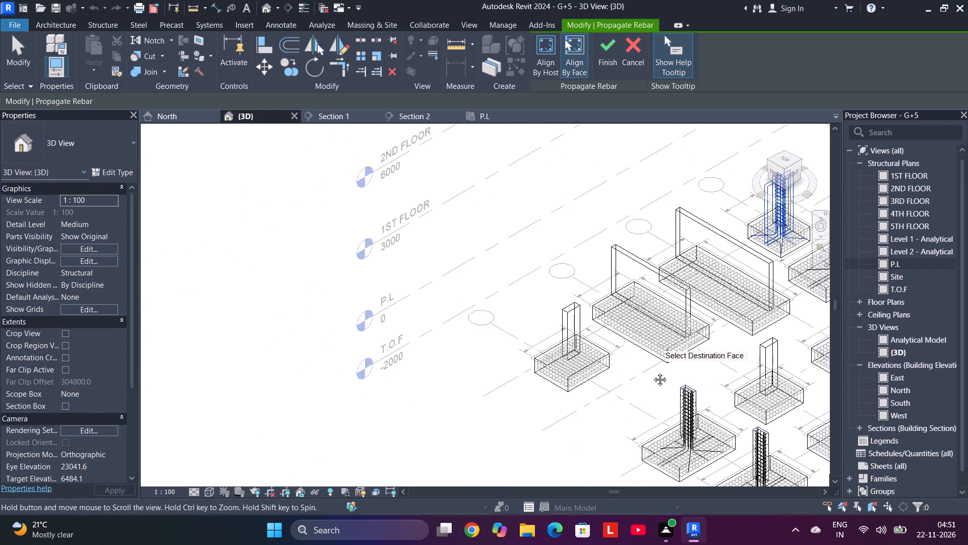
middle_drag(652, 372, 435, 376)
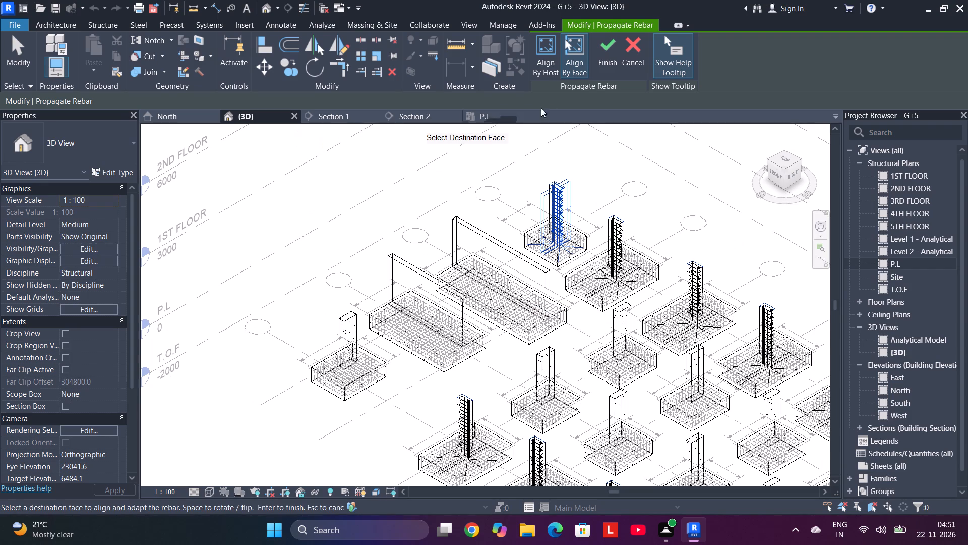
click(488, 115)
scroll(554, 315, down, 4)
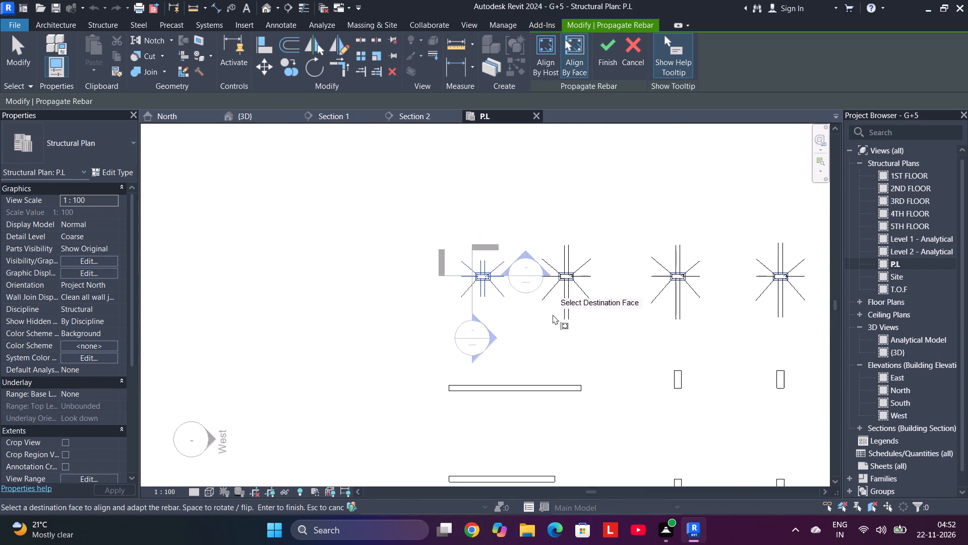
scroll(553, 313, down, 2)
middle_drag(559, 318, 416, 141)
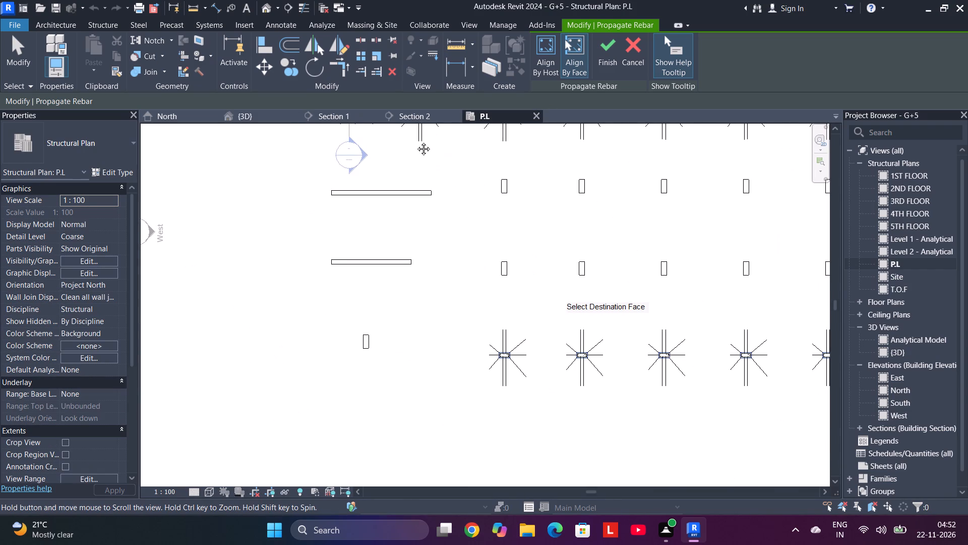
middle_drag(416, 141, 236, 251)
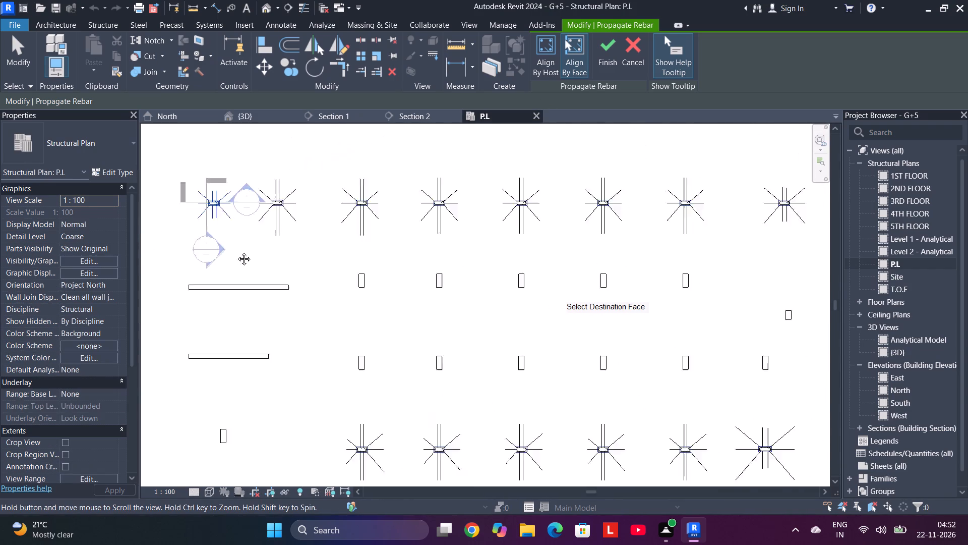
middle_drag(236, 251, 334, 205)
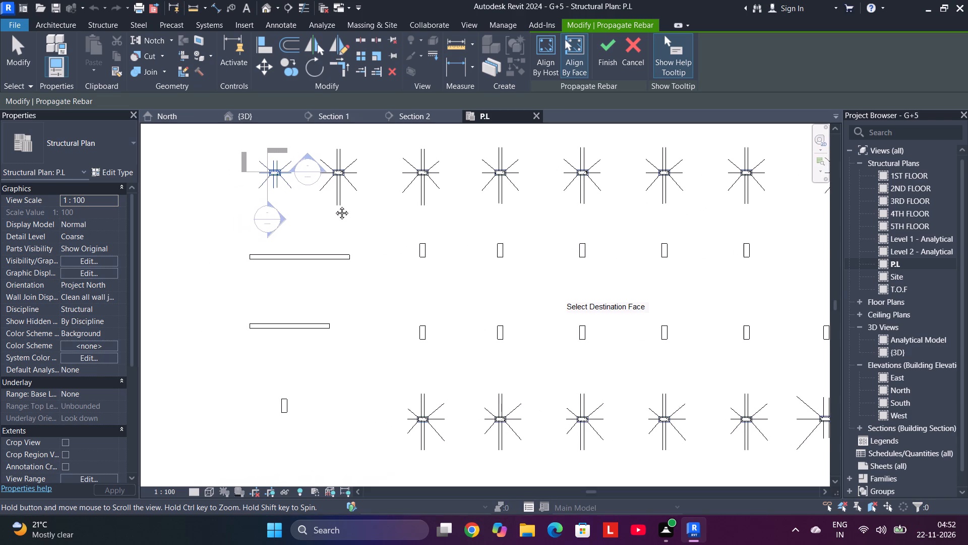
middle_drag(334, 205, 156, 231)
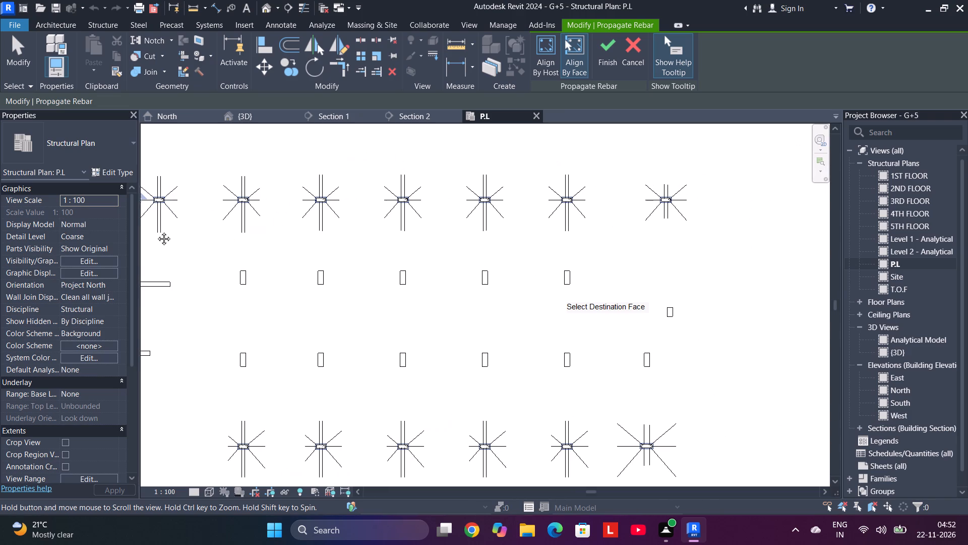
middle_drag(156, 231, 491, 206)
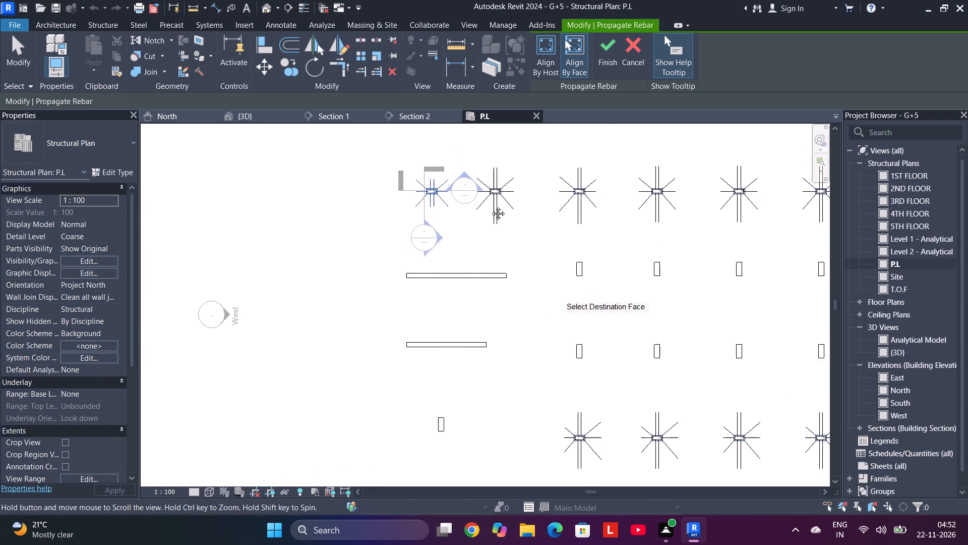
middle_drag(491, 206, 502, 172)
scroll(465, 358, up, 5)
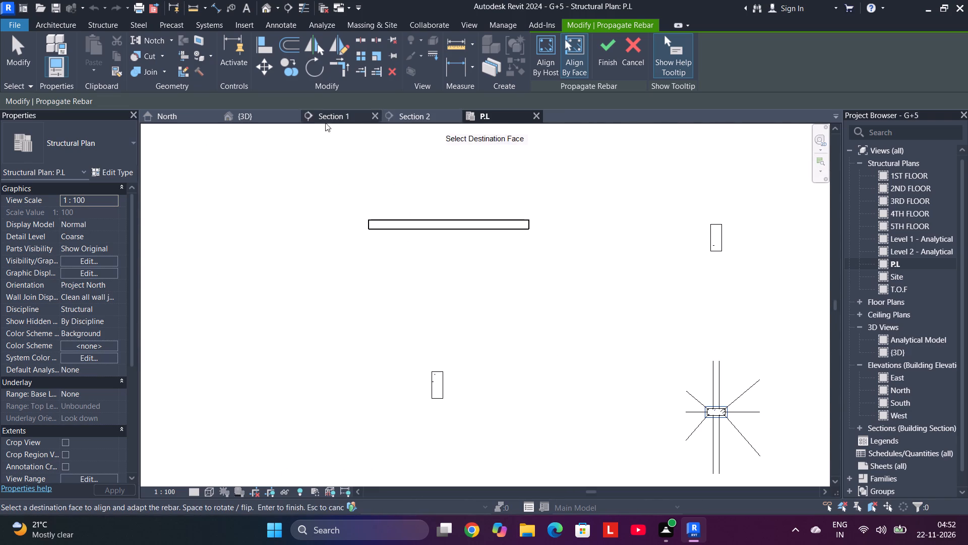
In the 3D view, propagate the rebar to the top face of the isolated 600X250 corner column and finish the propagation.
click(262, 118)
scroll(358, 315, up, 4)
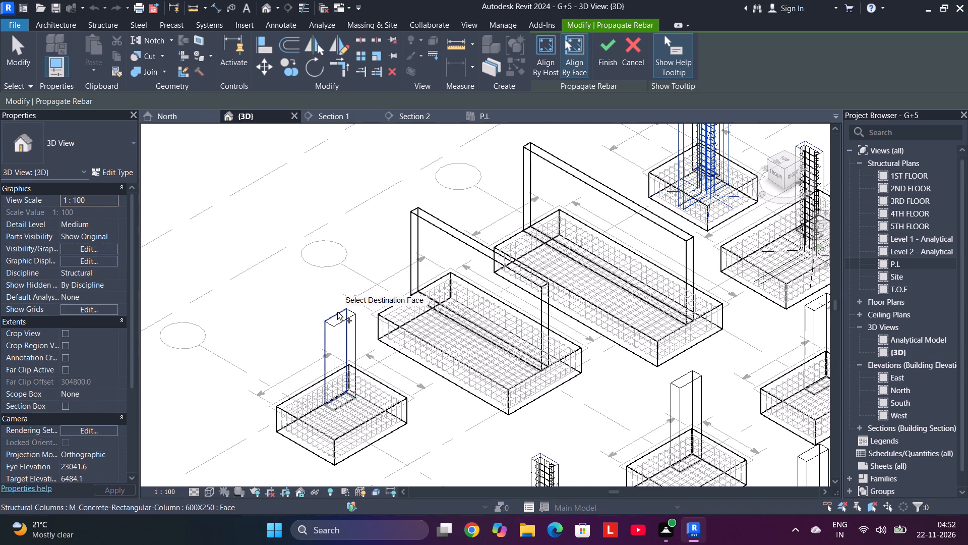
scroll(337, 312, up, 5)
click(341, 320)
scroll(343, 251, down, 5)
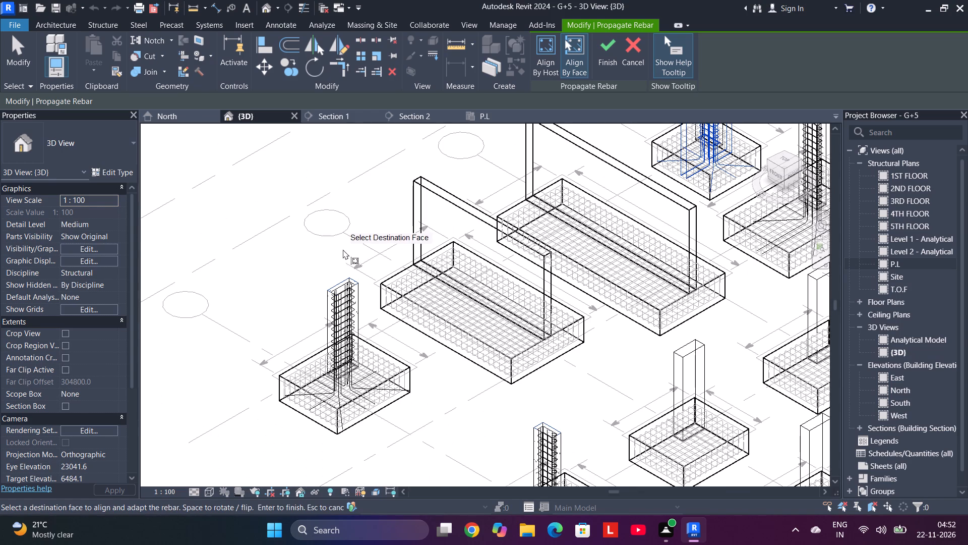
click(612, 65)
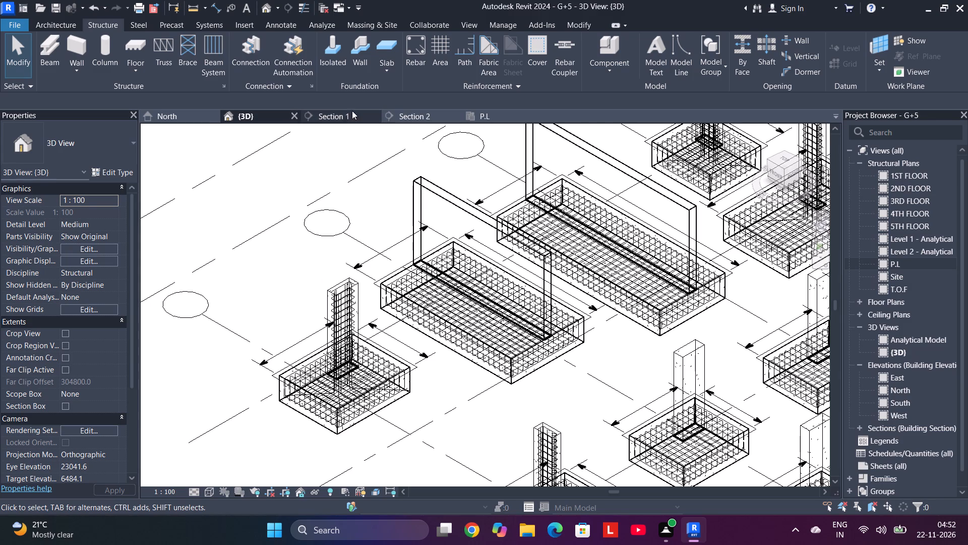
In the P.L plan, move the Section 2 line from the original reinforced column onto the newly reinforced 600X250 corner column.
click(491, 110)
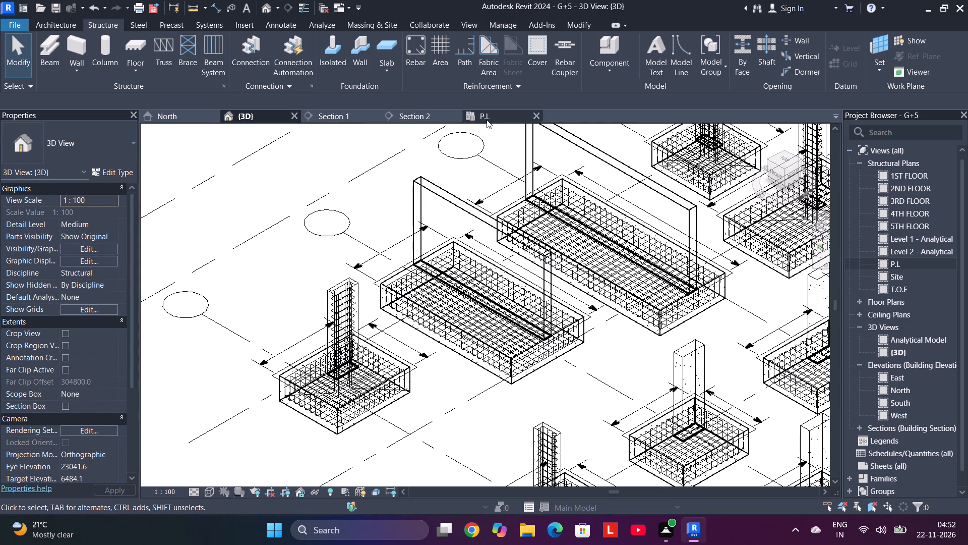
click(503, 124)
click(505, 117)
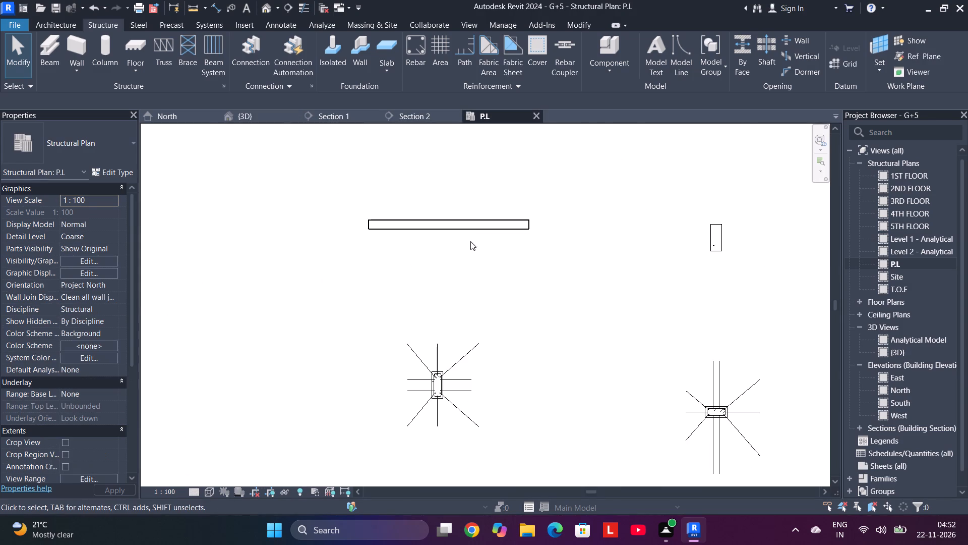
scroll(472, 246, down, 9)
scroll(477, 168, up, 3)
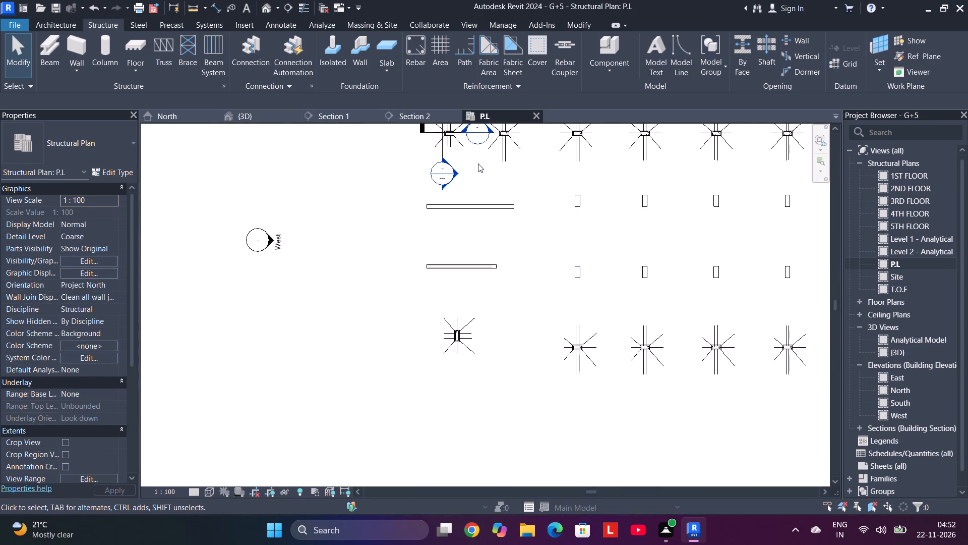
scroll(478, 163, up, 3)
click(427, 149)
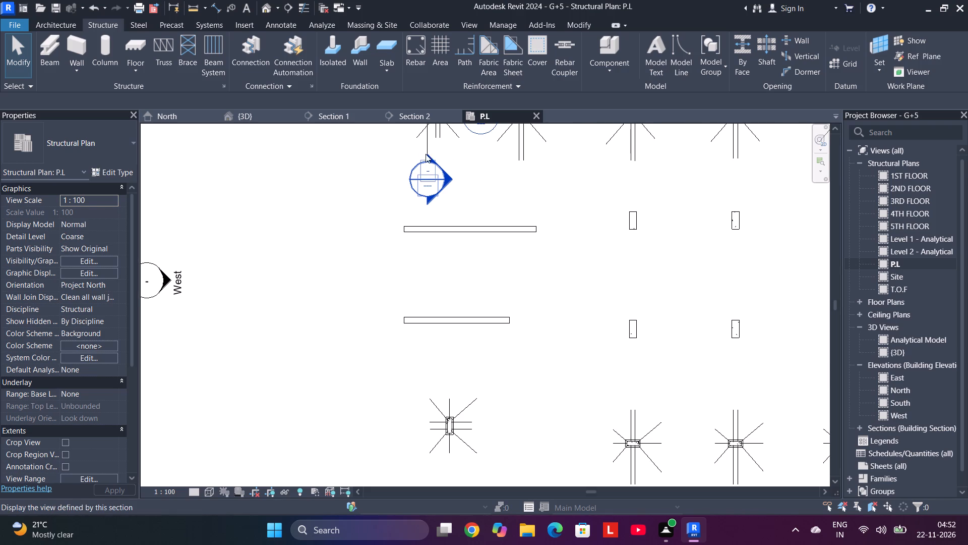
middle_drag(479, 159, 482, 185)
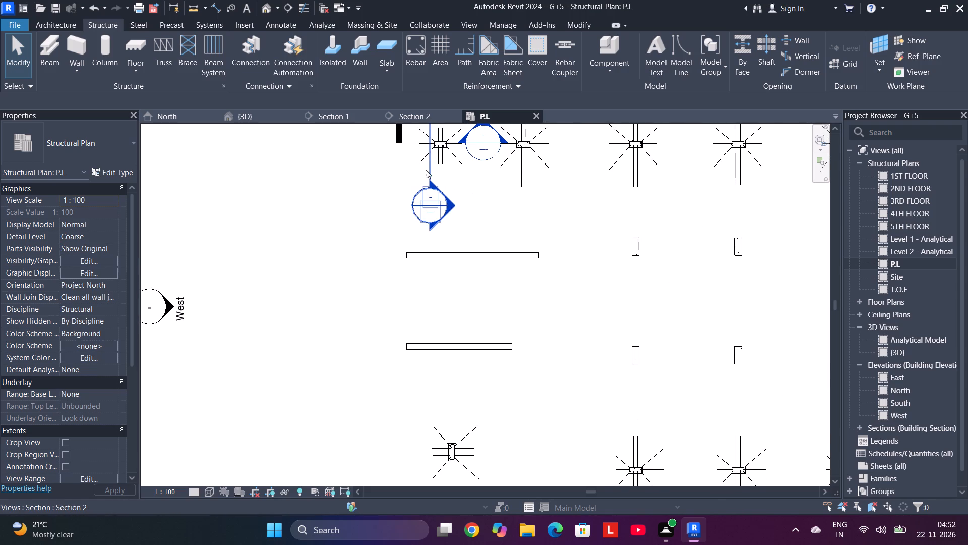
click(429, 169)
drag(428, 168, 432, 451)
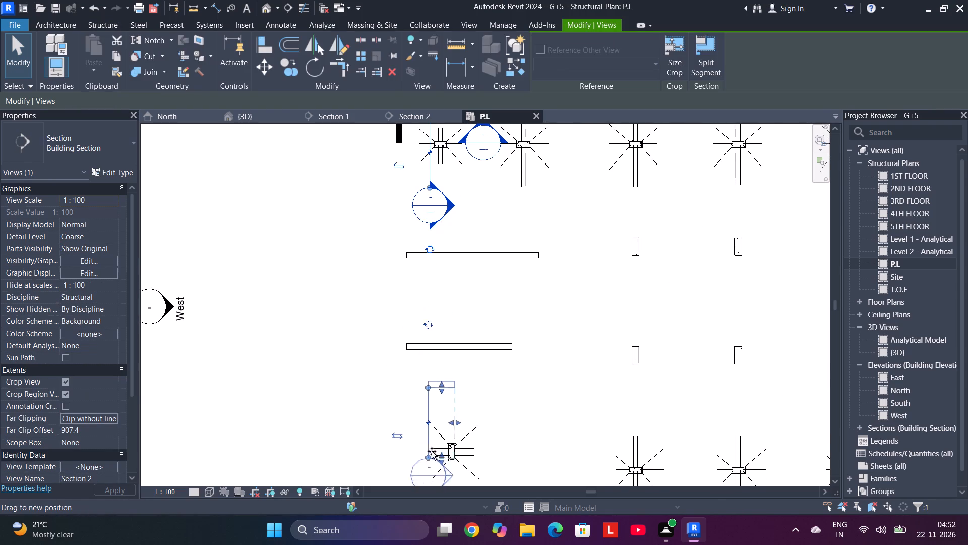
drag(432, 451, 449, 471)
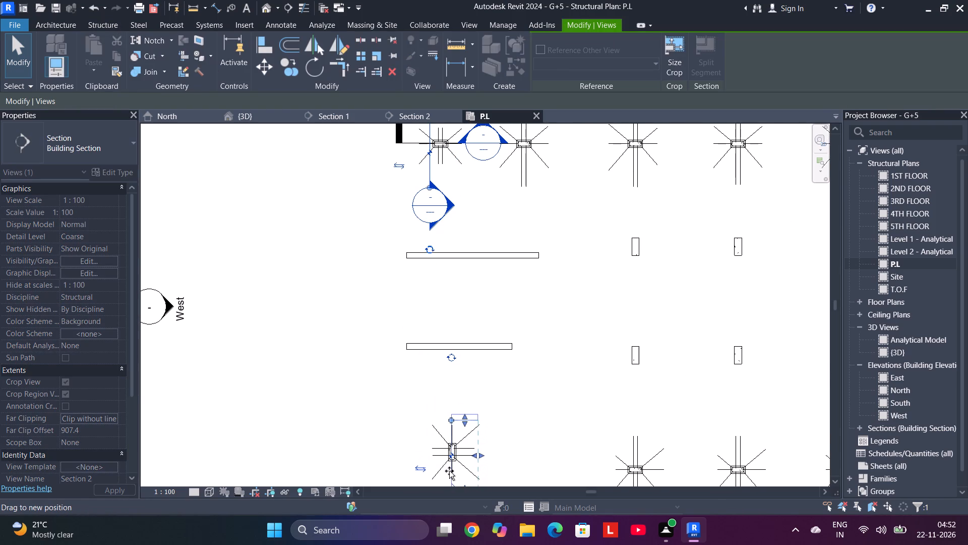
drag(449, 471, 448, 471)
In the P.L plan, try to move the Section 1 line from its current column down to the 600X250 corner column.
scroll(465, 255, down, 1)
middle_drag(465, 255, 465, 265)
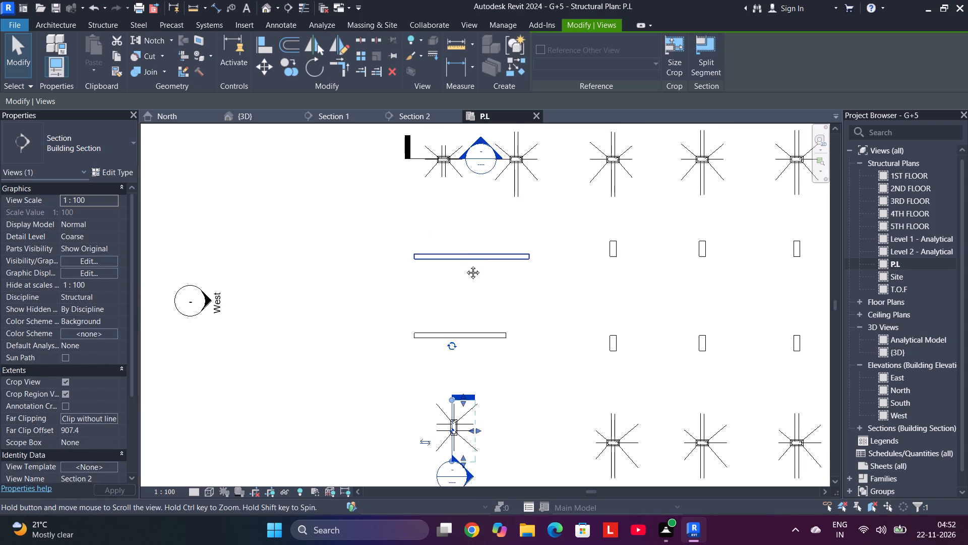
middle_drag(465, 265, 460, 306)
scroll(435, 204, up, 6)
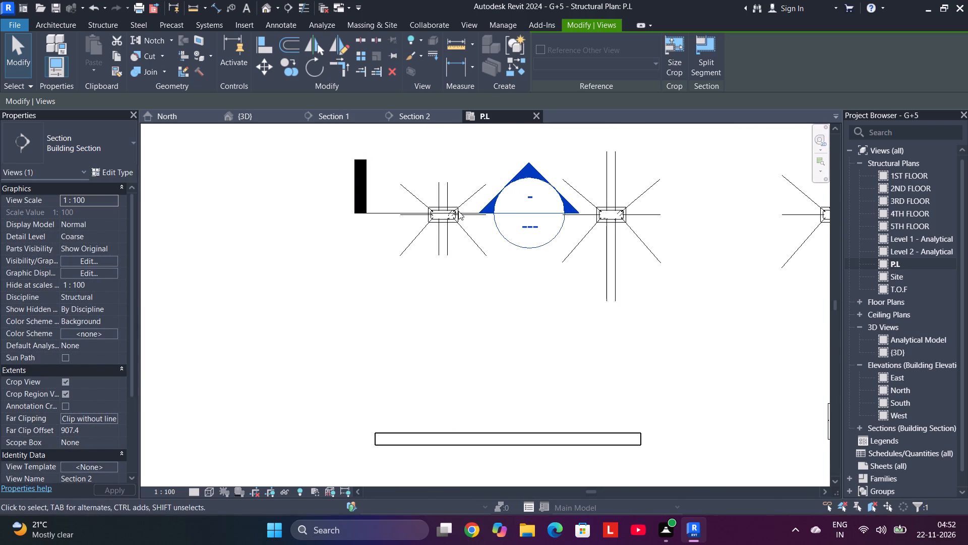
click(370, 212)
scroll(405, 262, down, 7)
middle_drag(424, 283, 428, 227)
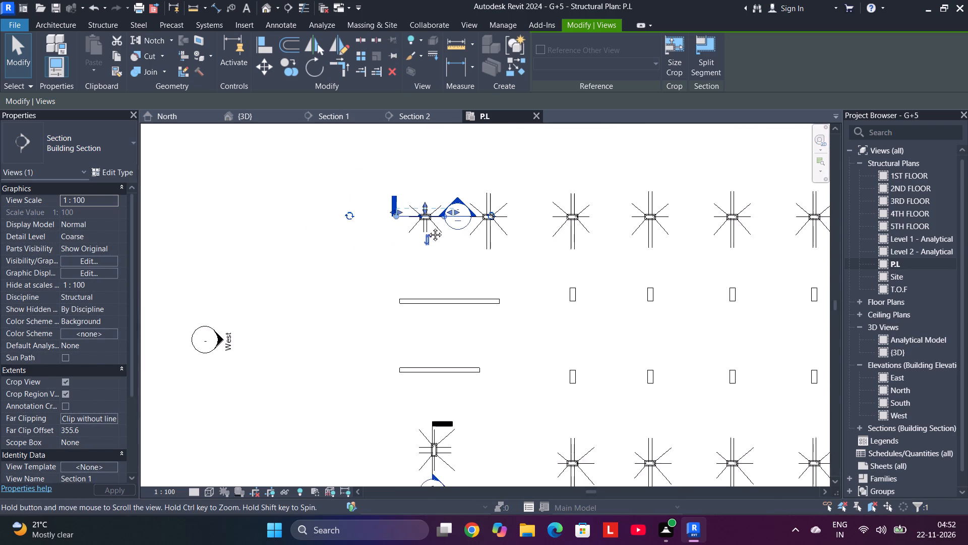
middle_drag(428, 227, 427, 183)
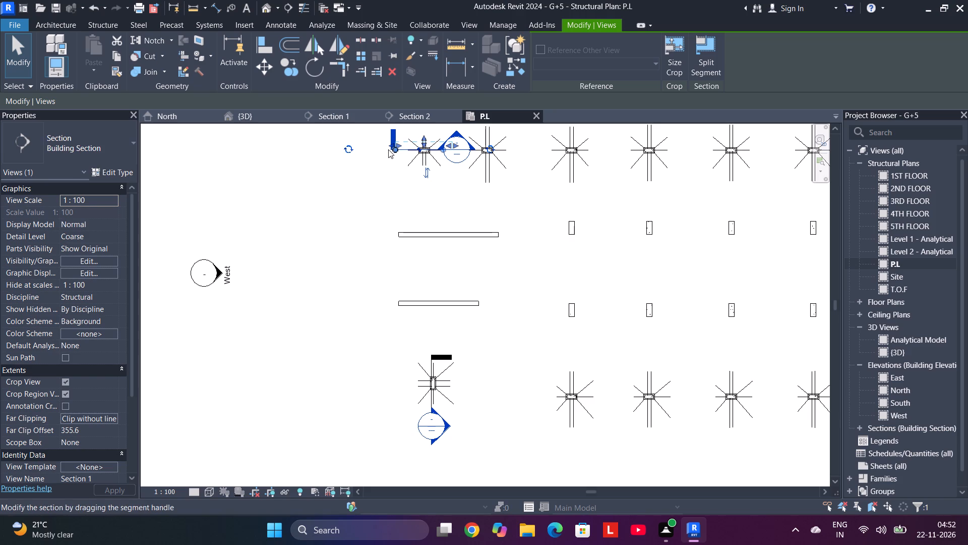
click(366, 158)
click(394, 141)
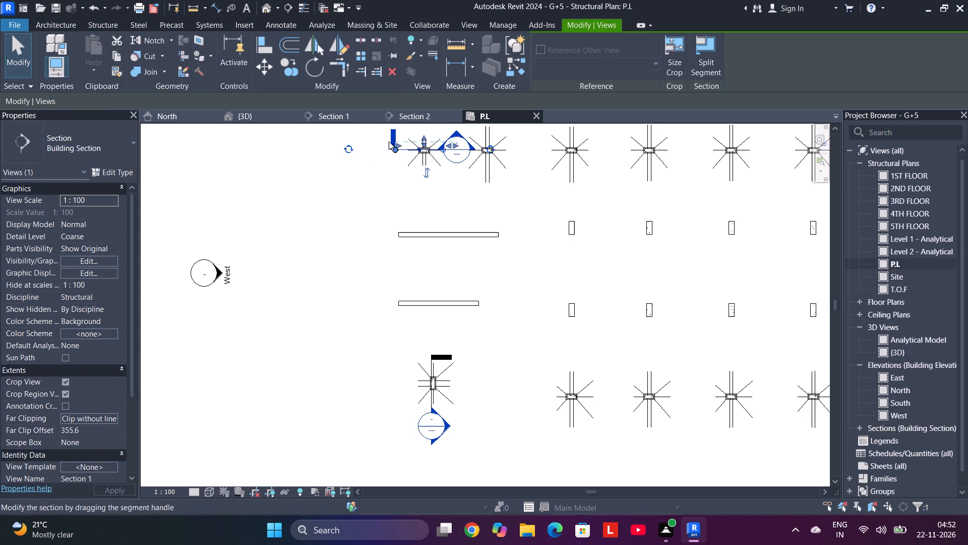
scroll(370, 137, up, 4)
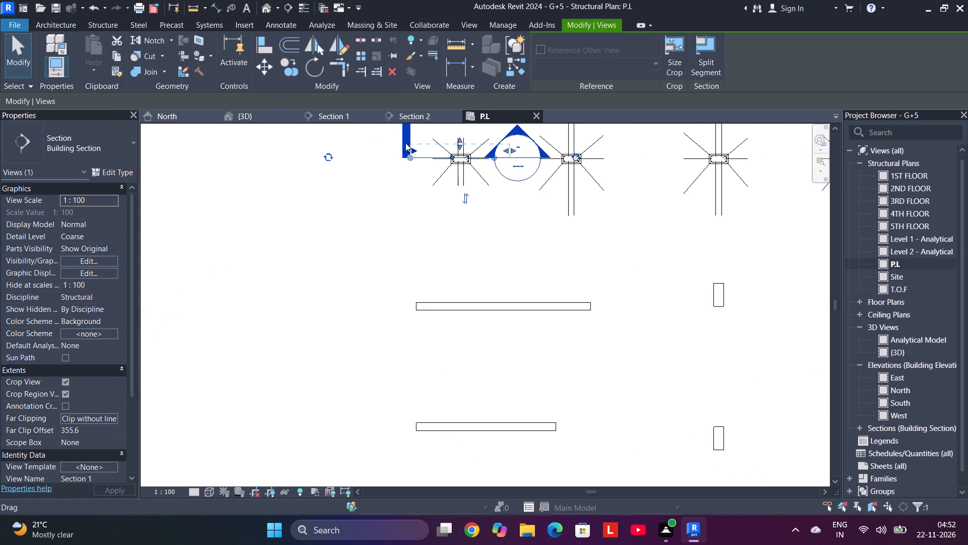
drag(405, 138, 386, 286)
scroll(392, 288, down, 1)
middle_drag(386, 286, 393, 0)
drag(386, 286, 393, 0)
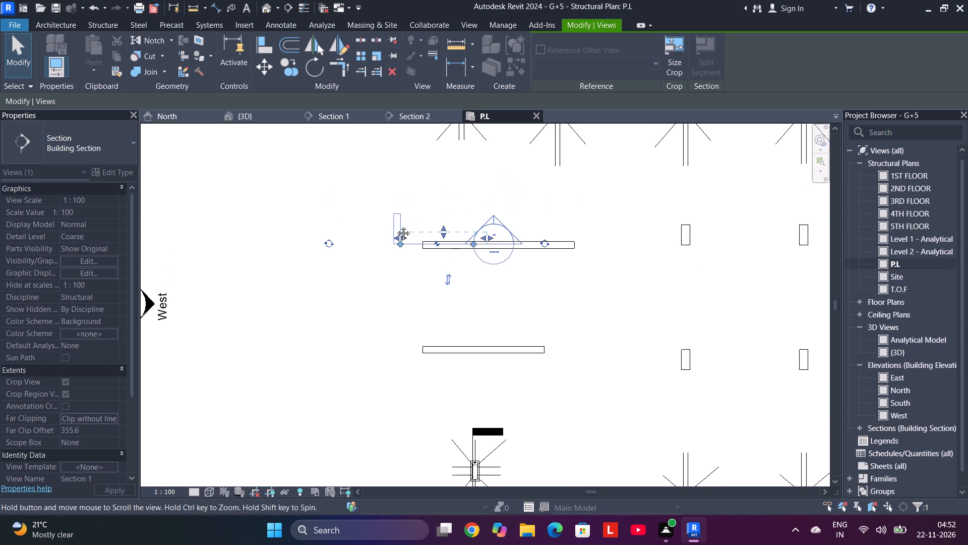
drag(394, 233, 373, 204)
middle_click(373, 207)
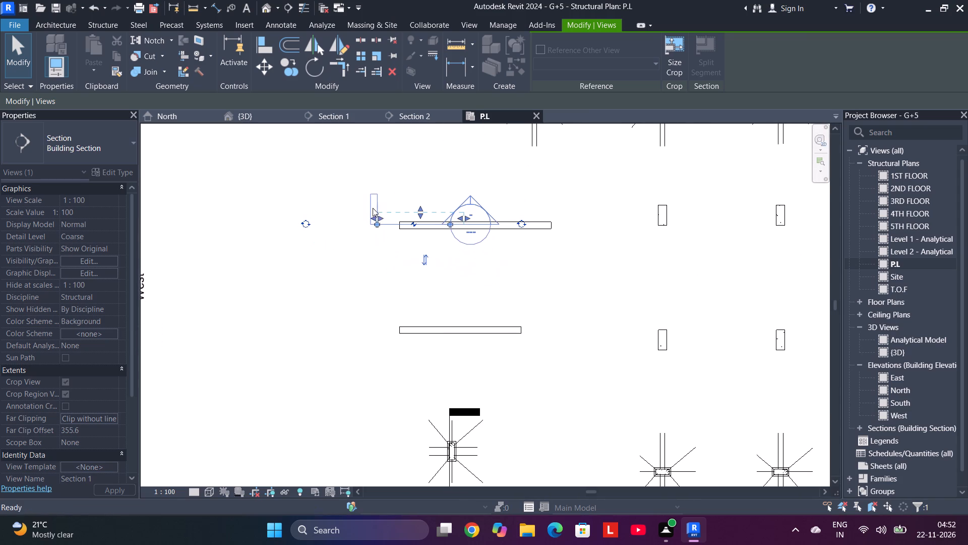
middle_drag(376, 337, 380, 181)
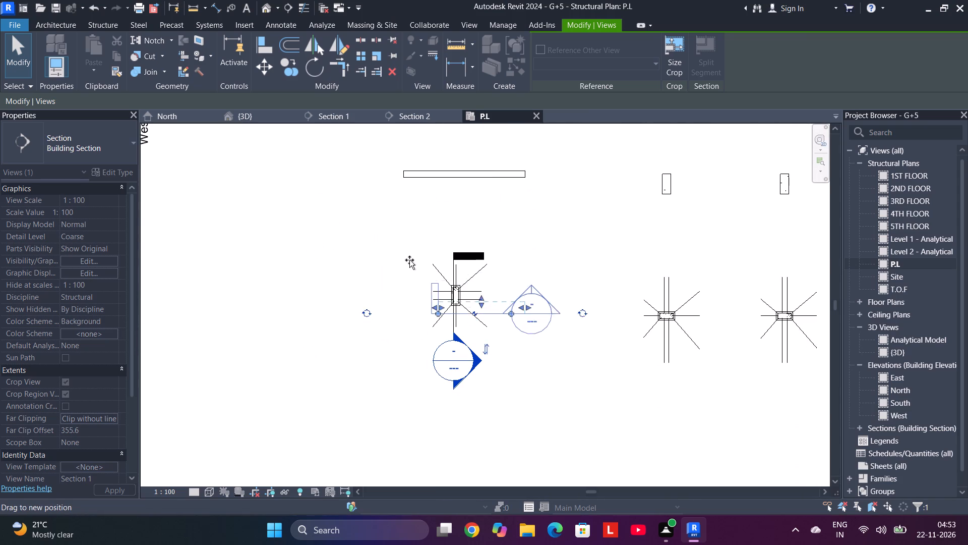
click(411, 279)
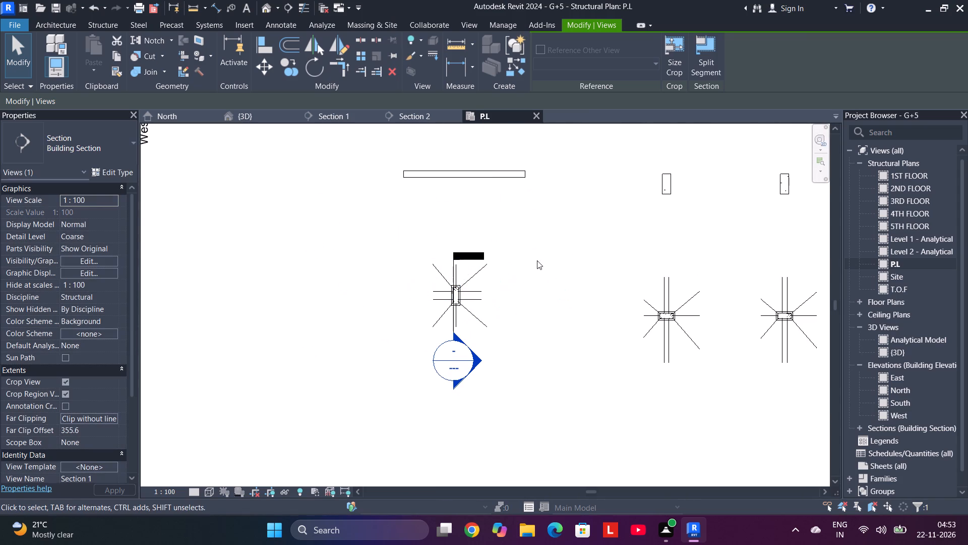
Move the Section 1 line across the 600X250 corner column crossed by Section 2, and check the Section 1 view.
scroll(443, 245, down, 9)
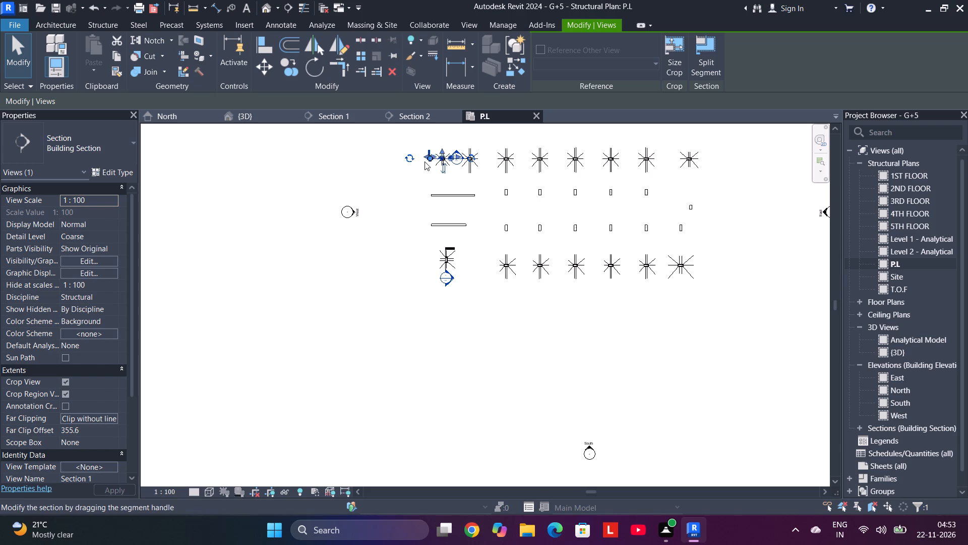
scroll(434, 156, up, 3)
click(419, 138)
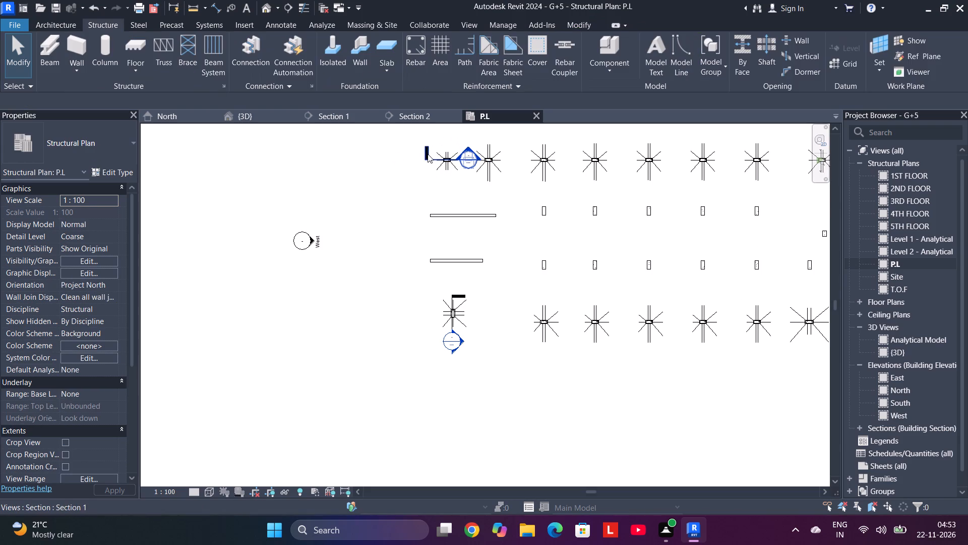
click(428, 154)
scroll(474, 157, up, 1)
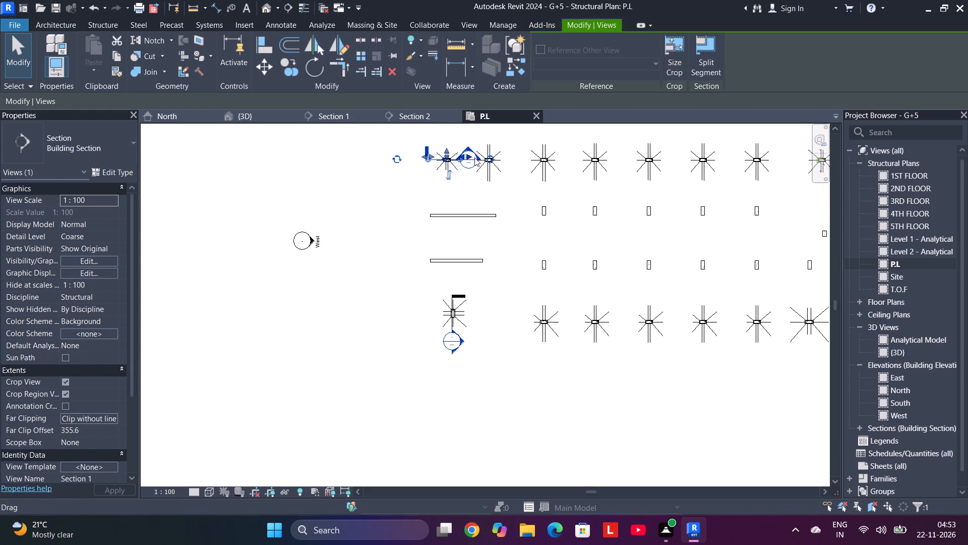
scroll(474, 157, up, 1)
drag(478, 159, 479, 160)
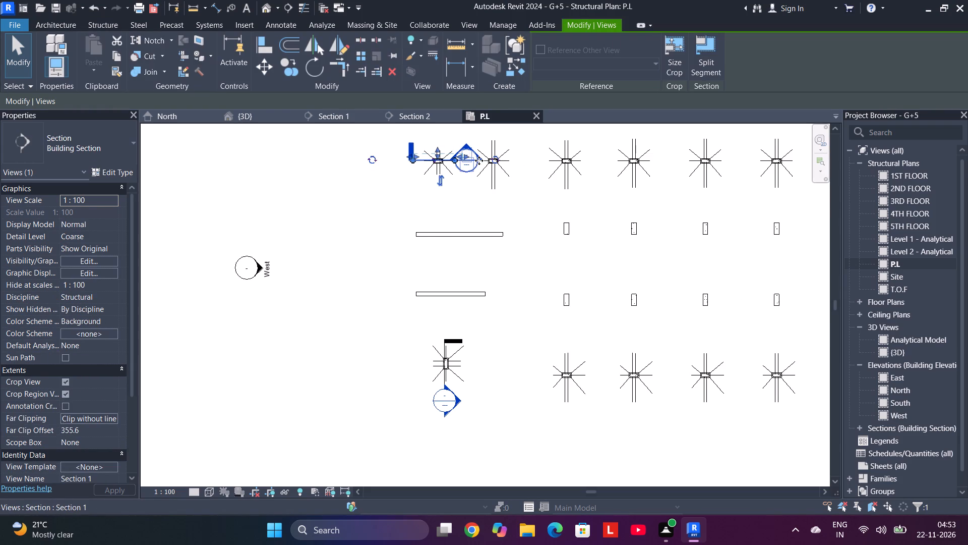
drag(479, 160, 493, 364)
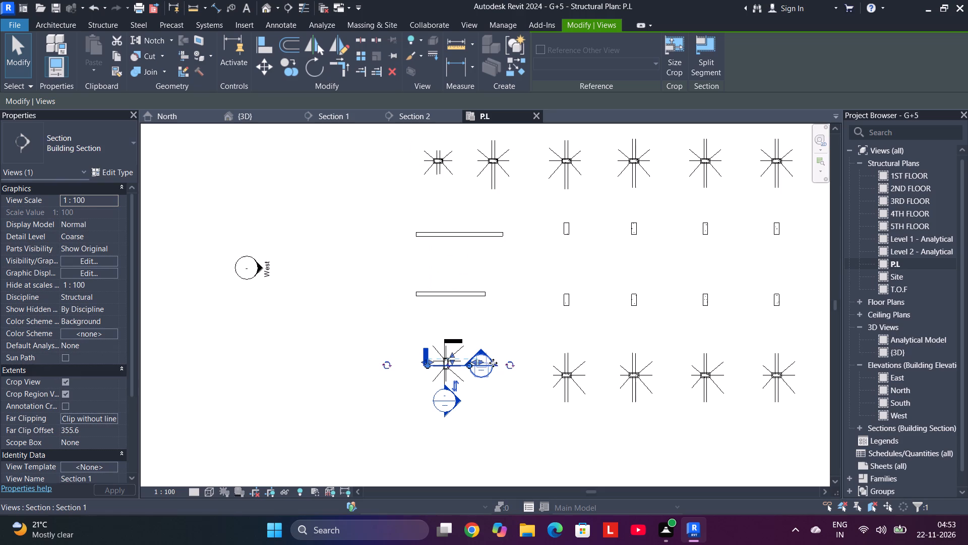
click(361, 115)
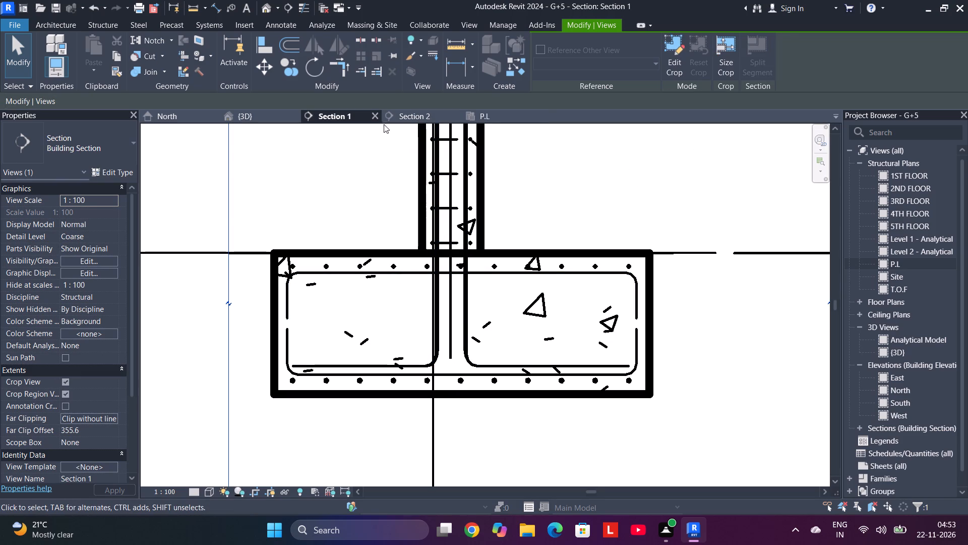
click(485, 114)
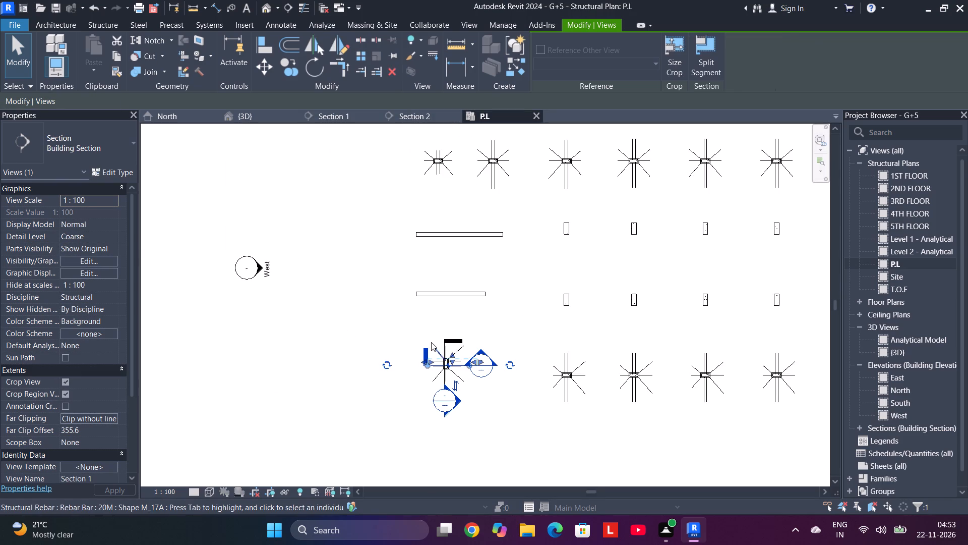
In the P.L plan, set the quantity of the 12M rebar set on the corner column's east side to 3.
scroll(448, 367, up, 16)
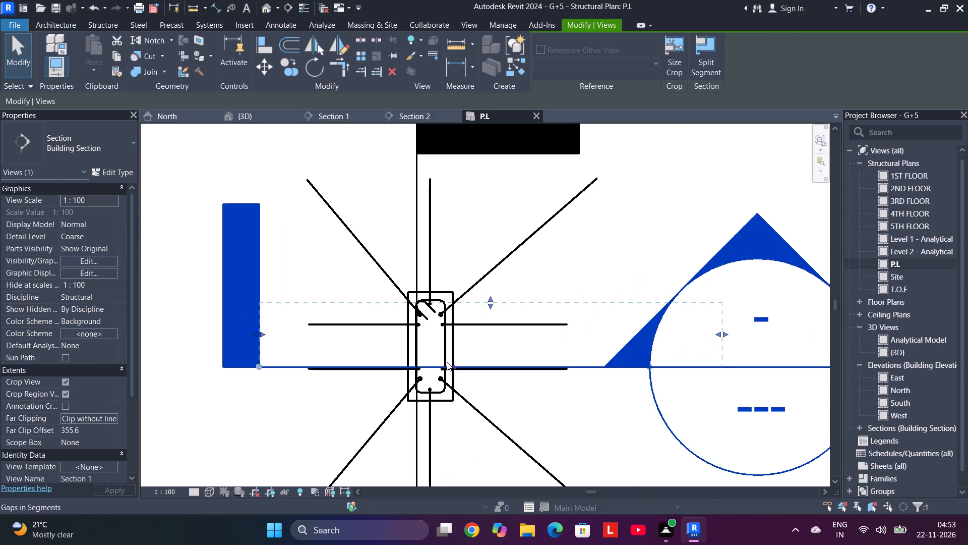
scroll(469, 338, up, 3)
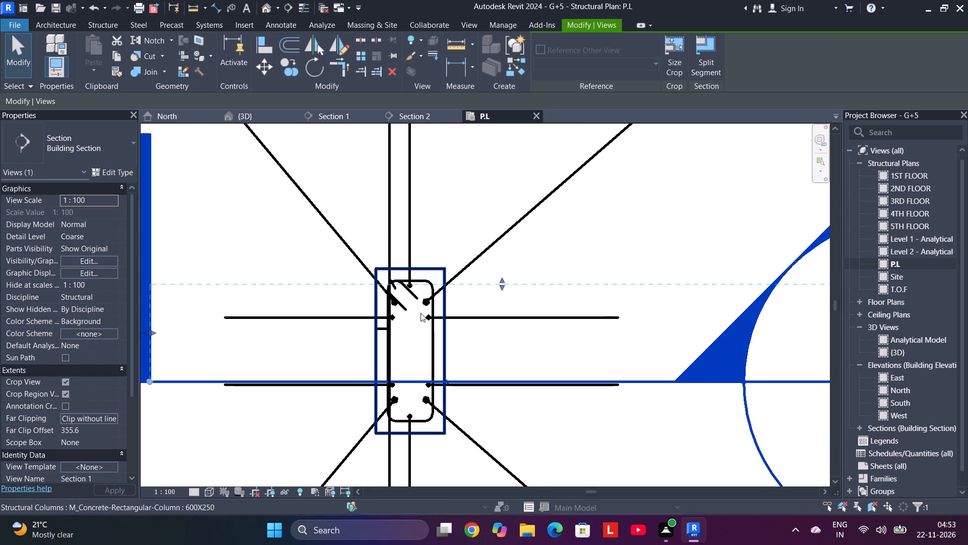
click(428, 314)
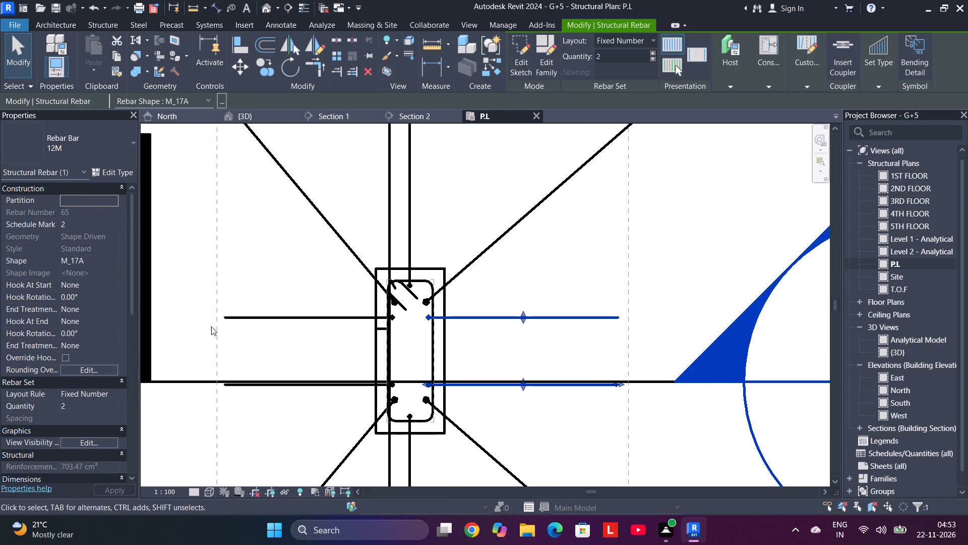
click(623, 56)
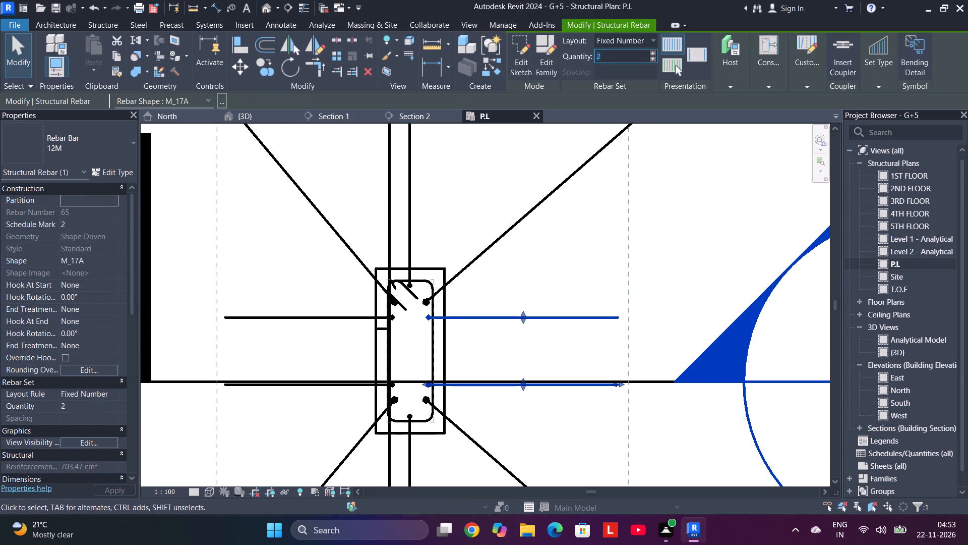
key(BackSpace)
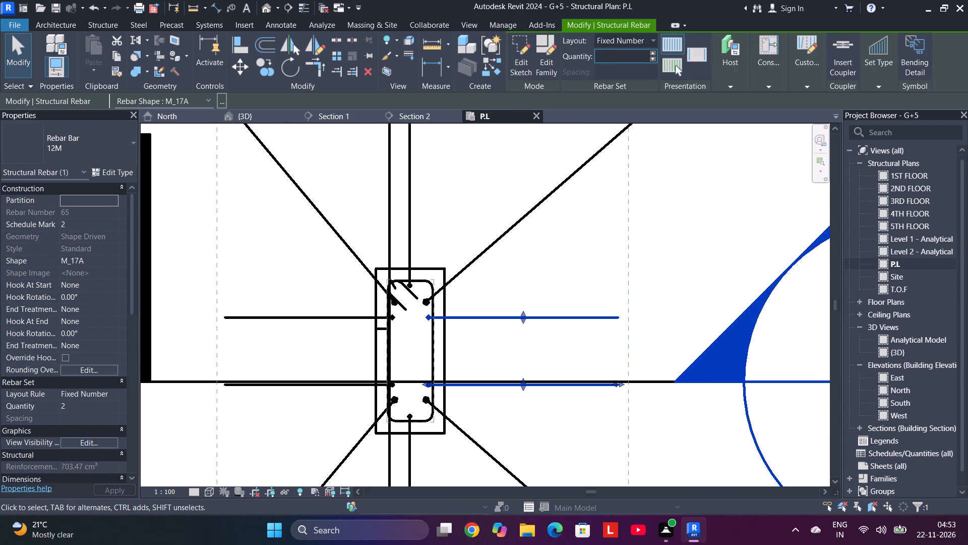
key(3)
key(Return)
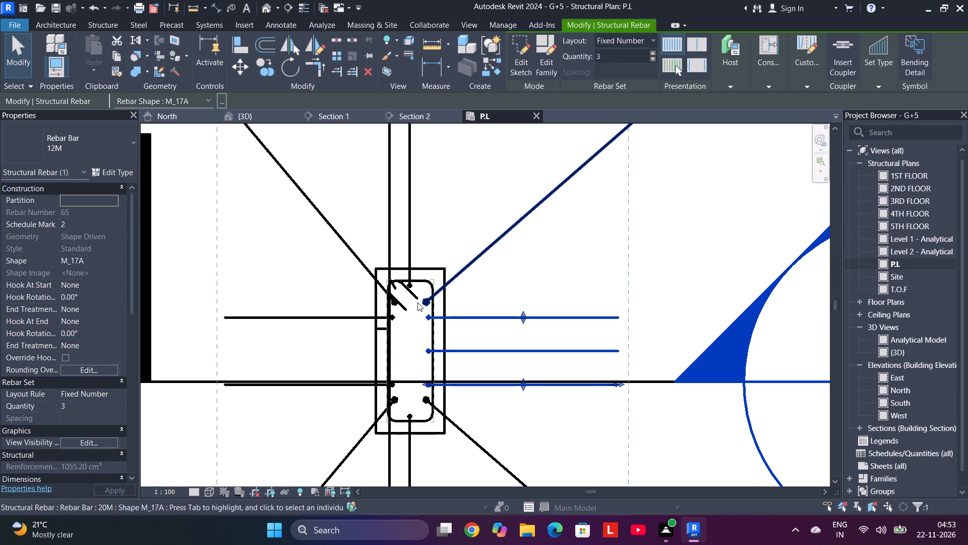
Set the quantity of the 12M rebar set on the column's west side to 3.
click(347, 316)
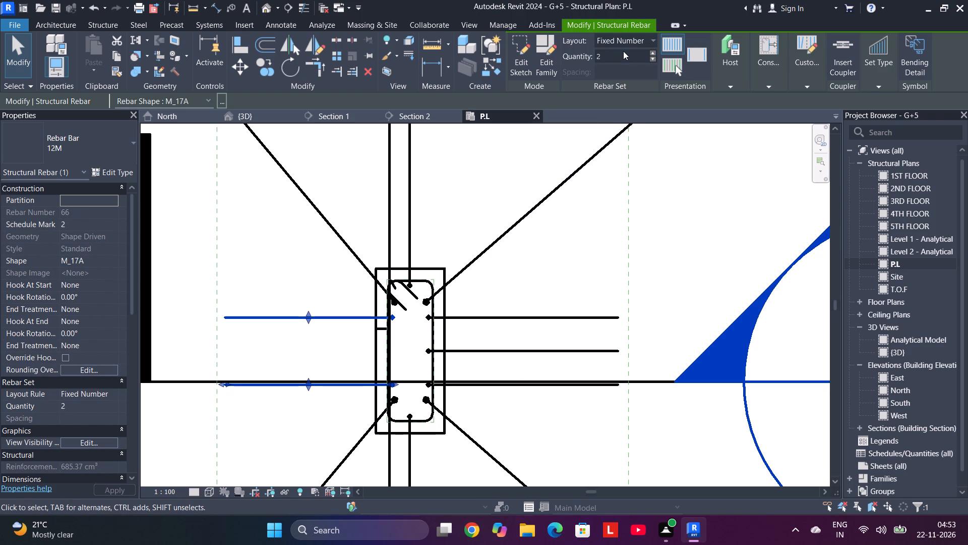
click(623, 51)
click(622, 52)
key(3)
key(Return)
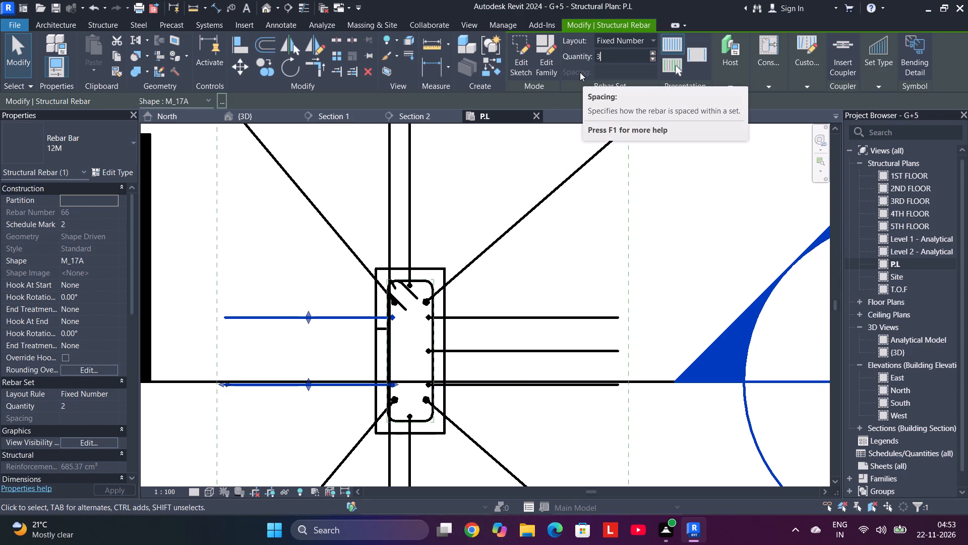
Nudge the 20M bar at the column's south-west corner south into the corner of the tie.
scroll(624, 249, down, 3)
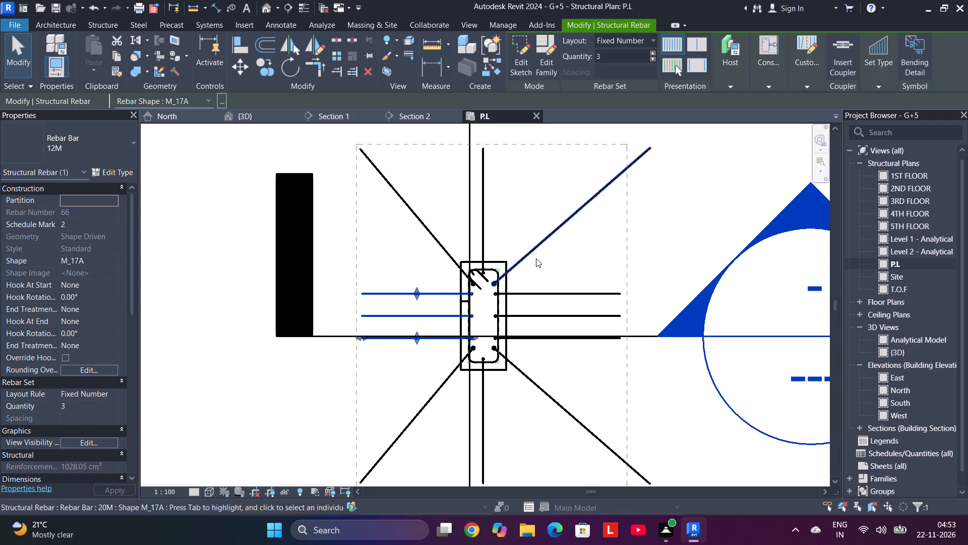
scroll(486, 354, up, 6)
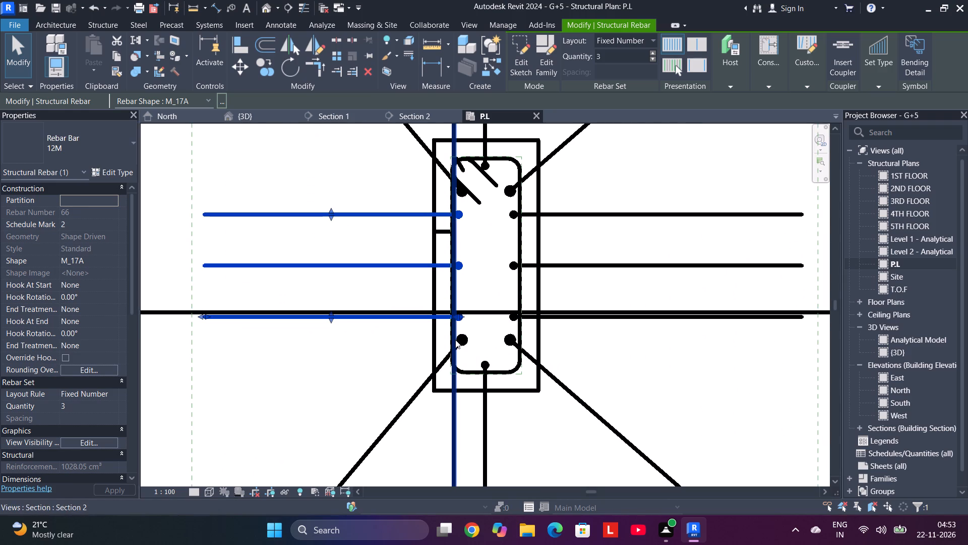
click(463, 341)
key(Down)
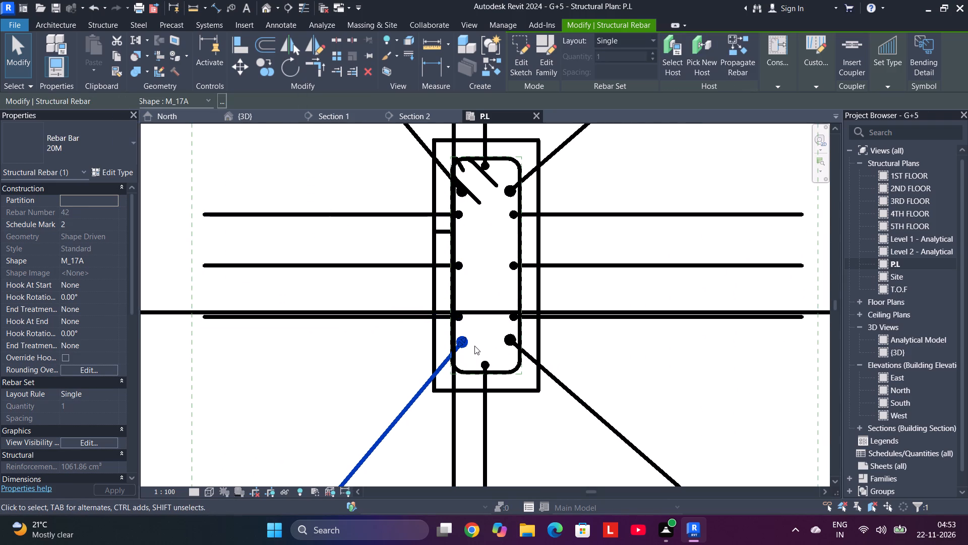
key(Down)
key(Down)
key(Down)
key(Down)
key(Down)
key(Down)
key(Down)
key(Down)
key(Down)
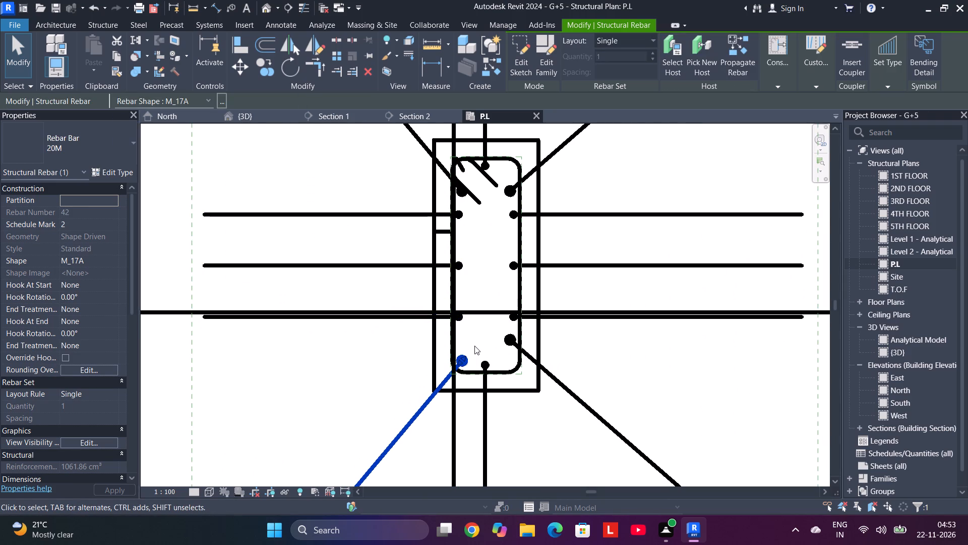
Nudge the 20M bar at the column's south-east corner south, level with the south-west corner bar.
click(512, 337)
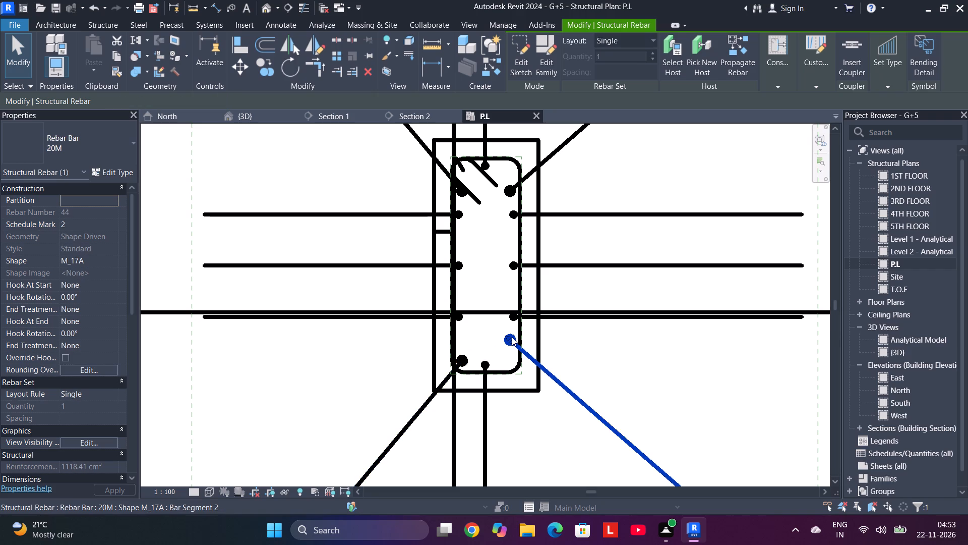
key(Down)
key(Down)
key(Down)
key(Down)
key(Down)
key(Down)
key(Down)
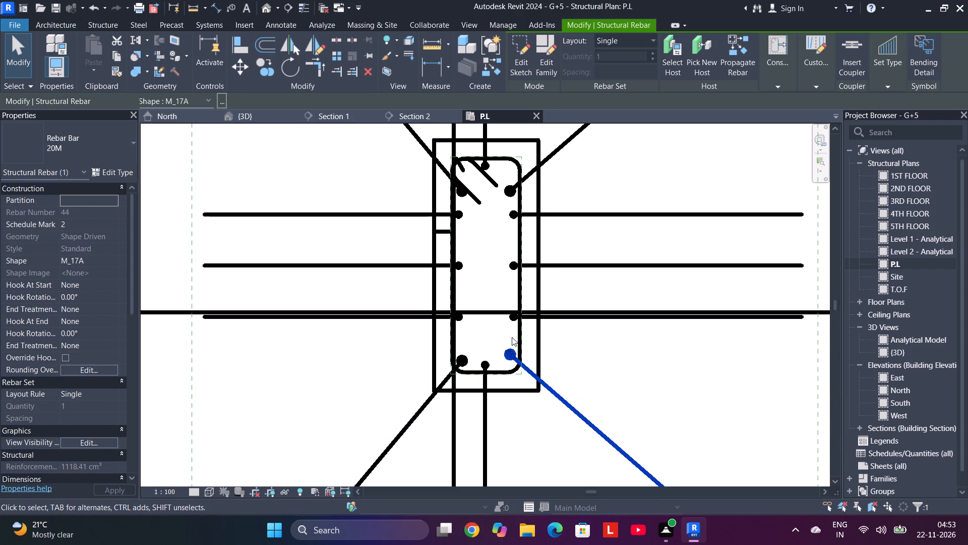
key(Down)
key(Down)
key(Down)
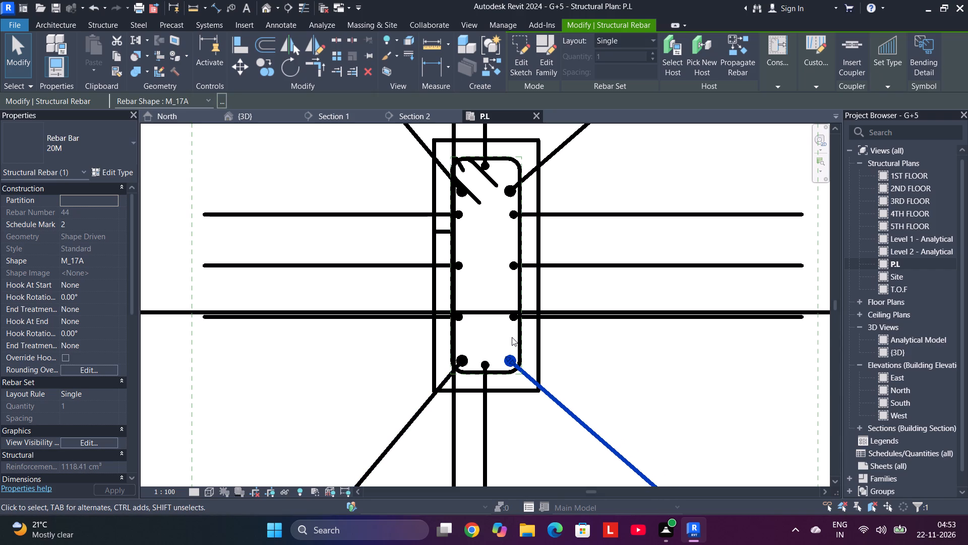
Nudge the 20M bar at the column's north-east corner north into the corner of the tie.
click(518, 188)
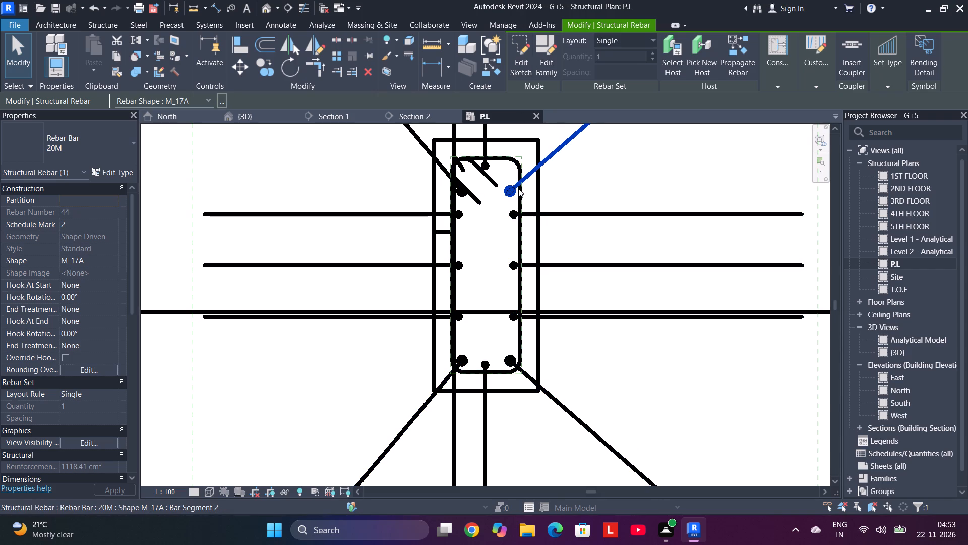
key(Up)
key(Up)
key(Up)
key(Up)
key(Up)
key(Up)
key(Up)
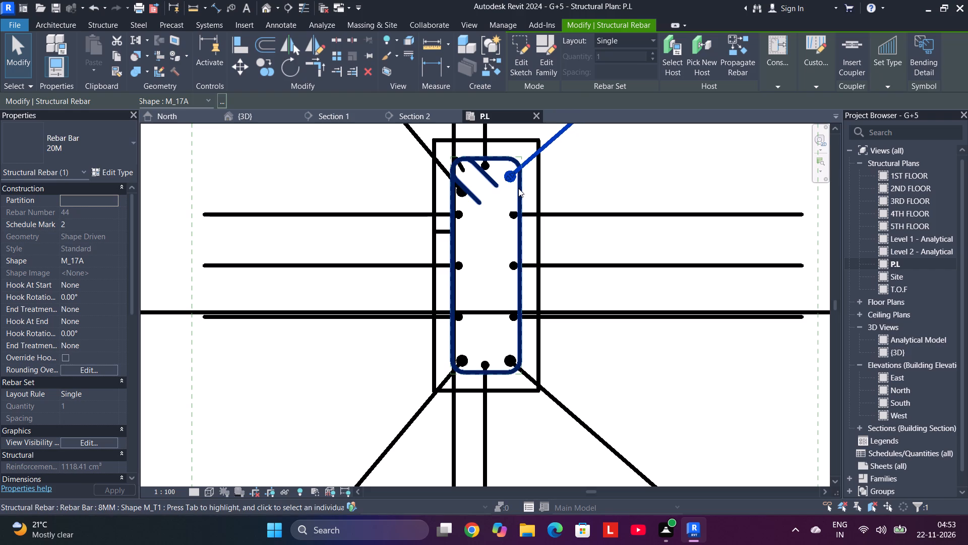
key(Up)
key(Up)
key(Up)
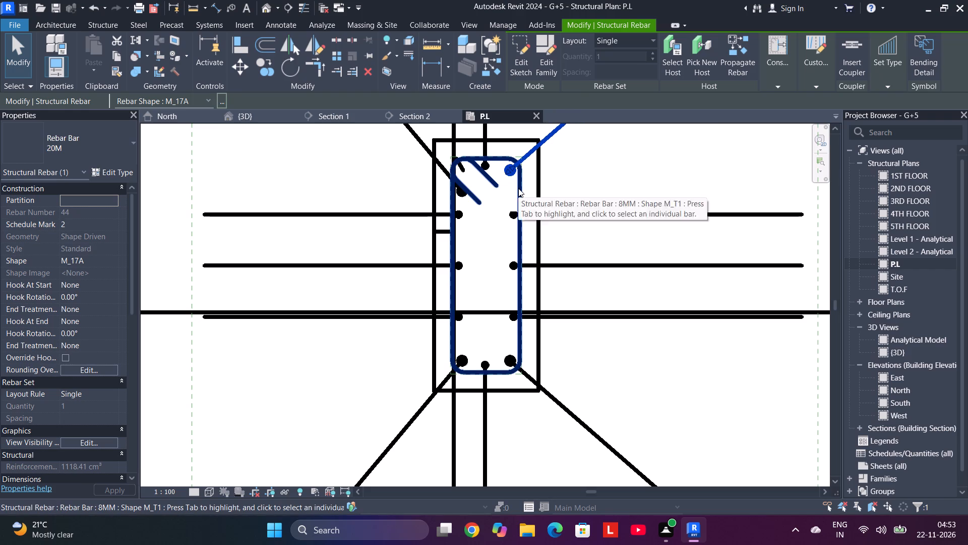
Nudge the 20M bar at the column's north-west corner north into the corner of the tie.
click(462, 191)
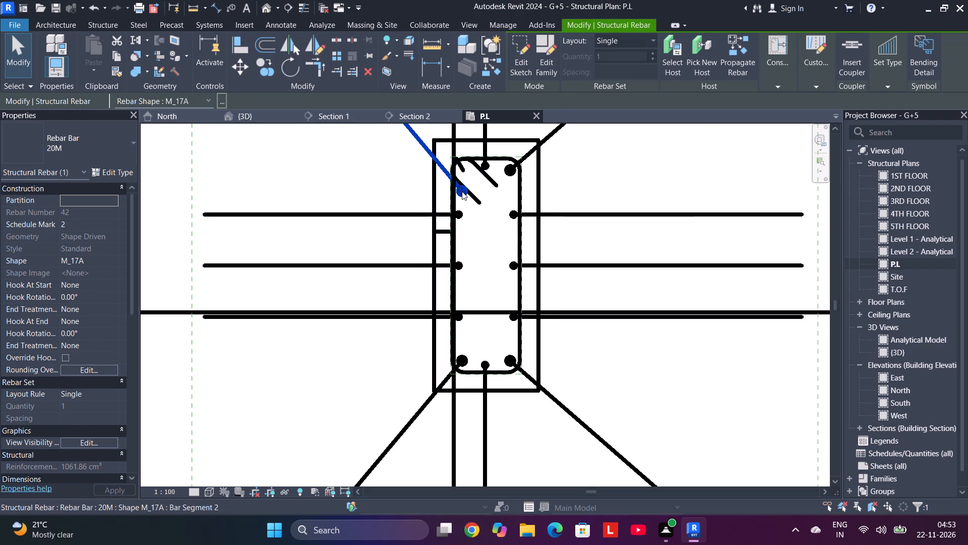
key(Up)
key(Up)
key(Up)
key(Up)
key(Up)
key(Up)
key(Up)
key(Up)
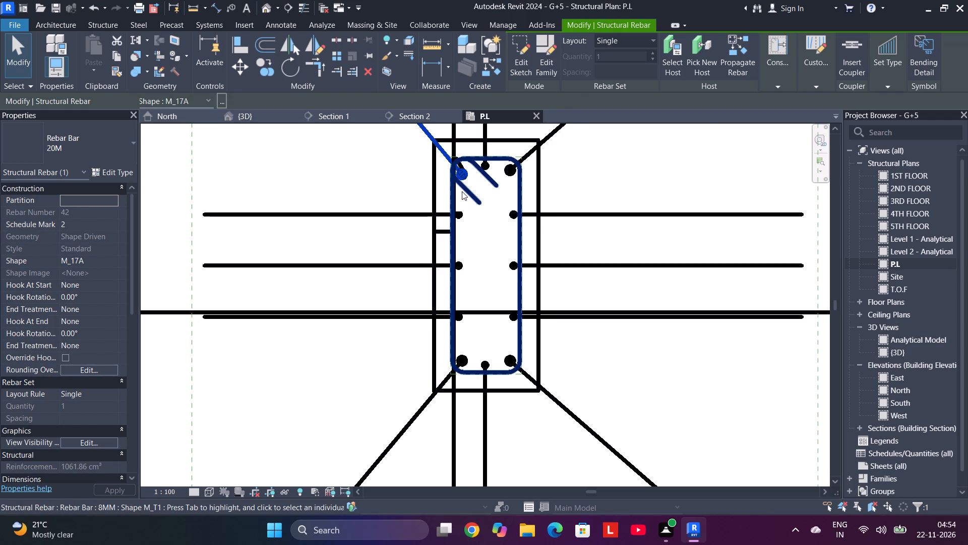
key(Up)
key(Up)
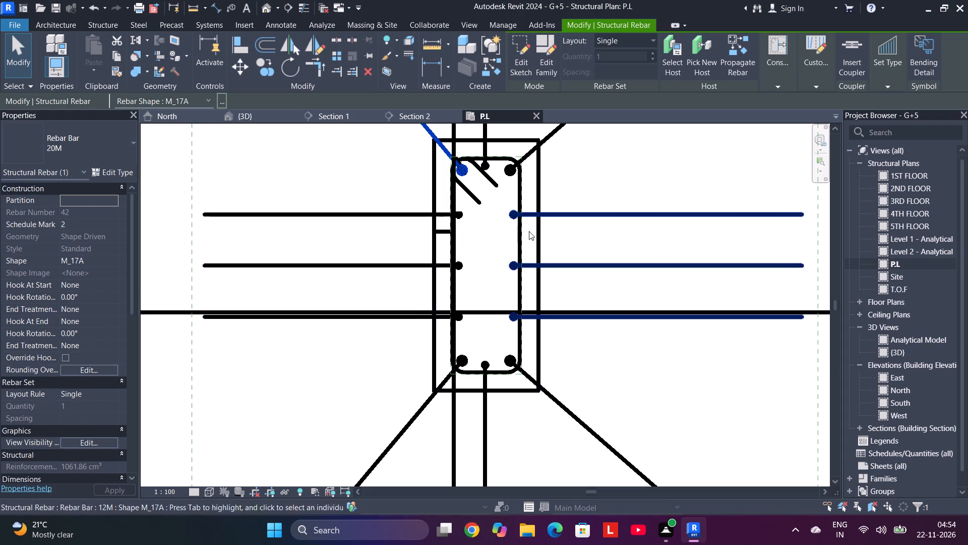
Shorten the outer legs of the 20M bars at the column's south-west and south-east corners to fit within the footing.
scroll(559, 222, down, 10)
click(396, 345)
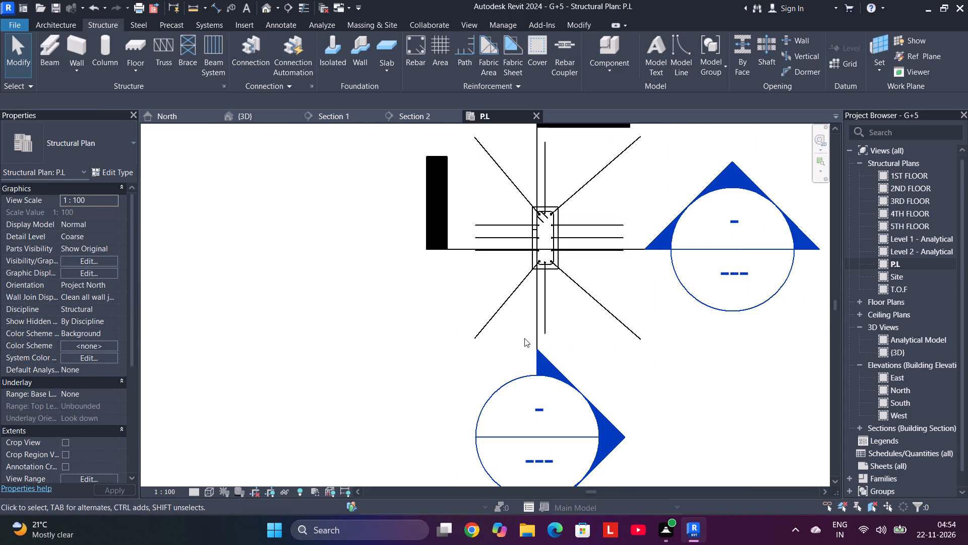
click(487, 323)
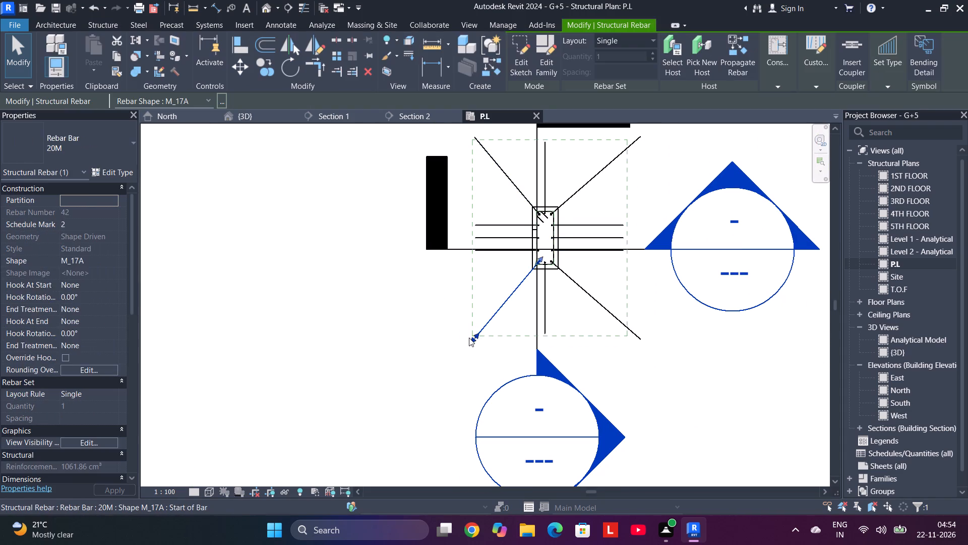
drag(469, 338, 485, 335)
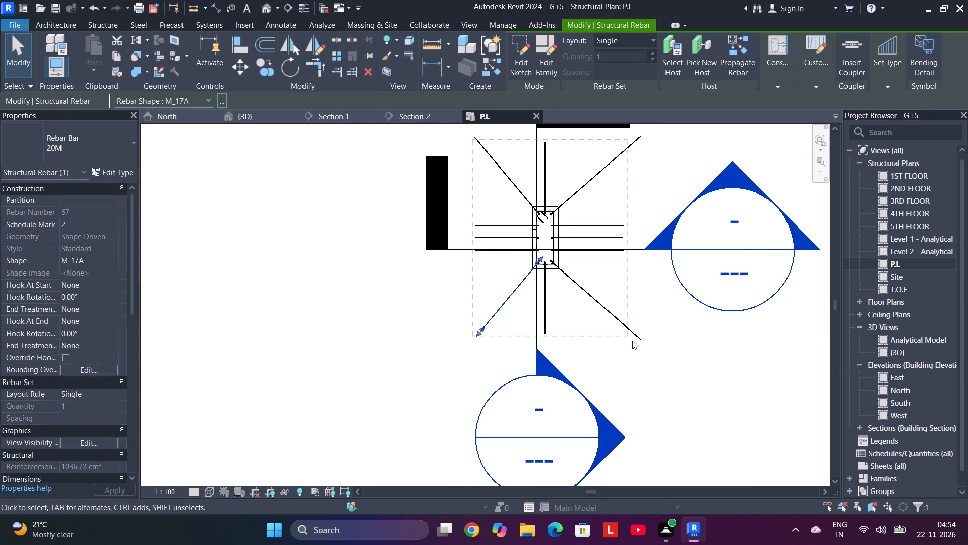
click(644, 342)
drag(644, 342, 620, 335)
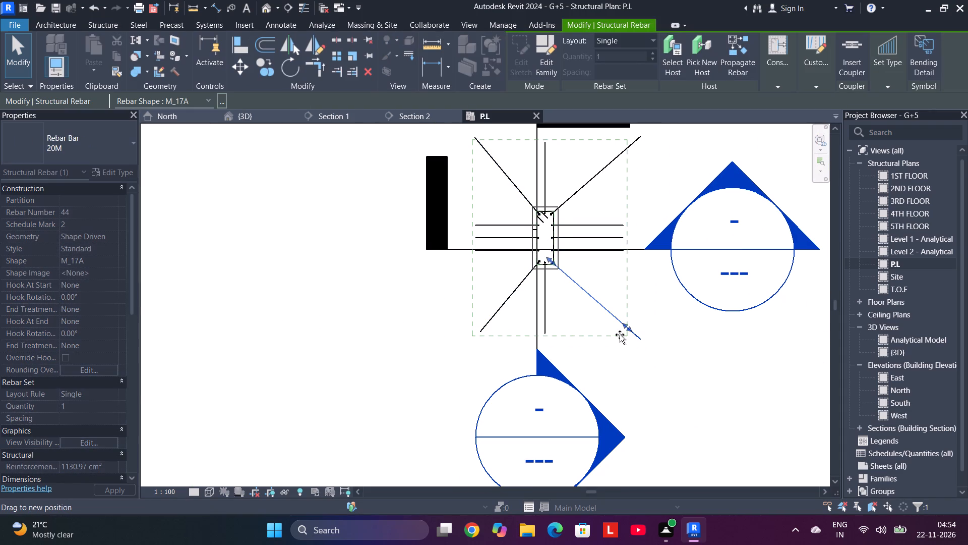
drag(620, 335, 616, 334)
middle_drag(623, 293, 597, 351)
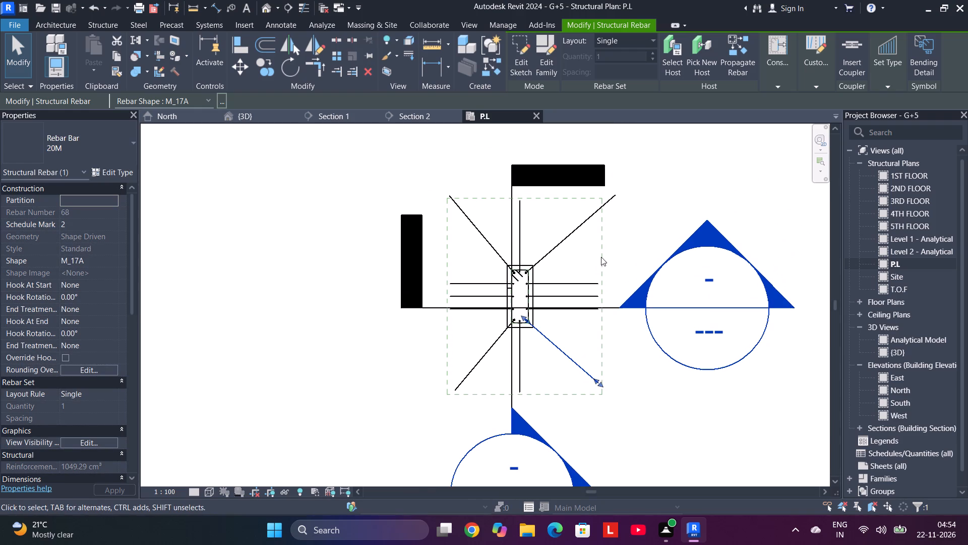
Shorten the outer legs of the 20M bars at the column's north-east and north-west corners to about the footing's edge.
click(585, 215)
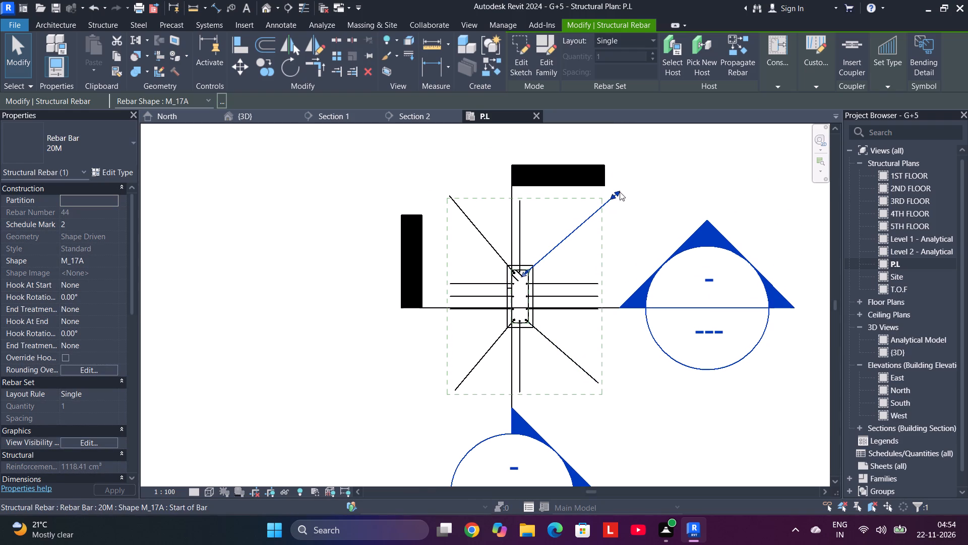
drag(619, 192, 603, 207)
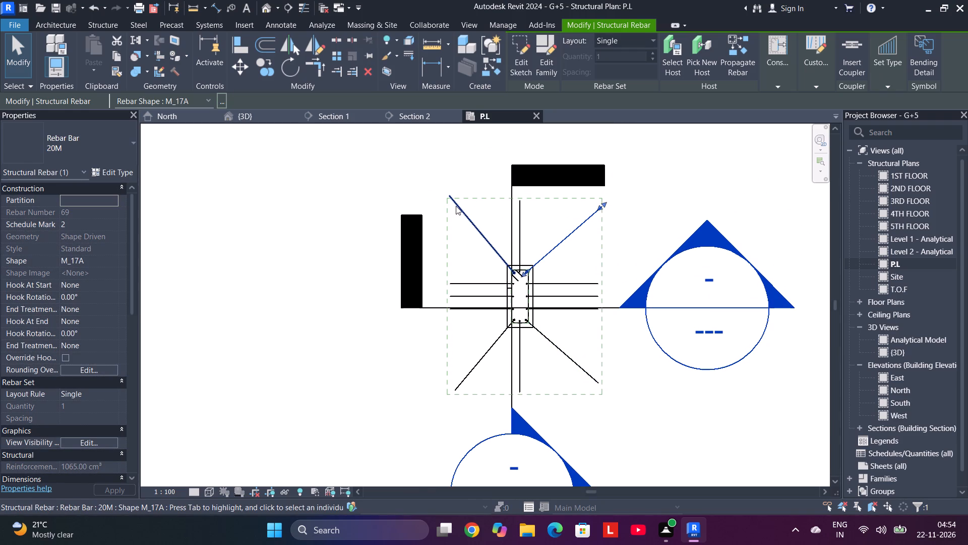
click(449, 195)
drag(450, 196, 452, 203)
click(643, 216)
click(595, 211)
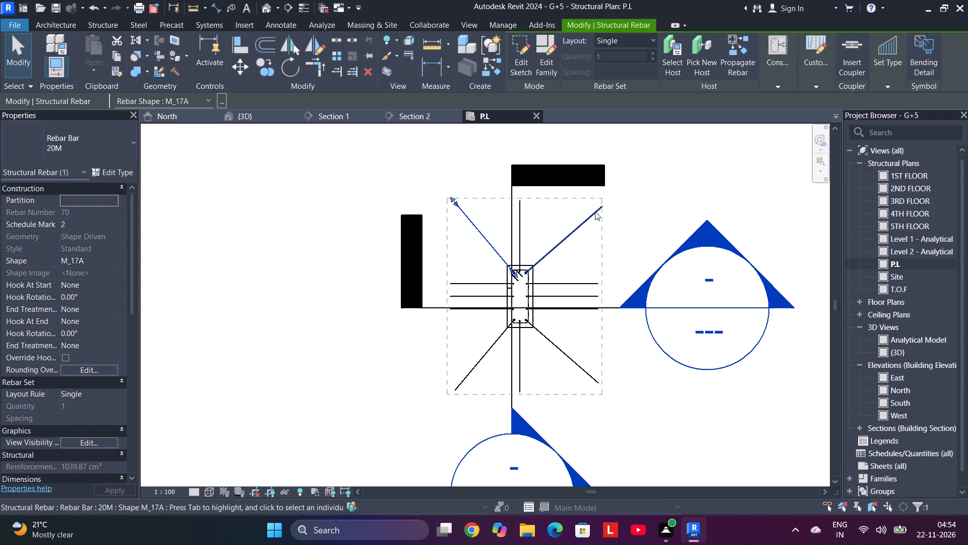
click(597, 209)
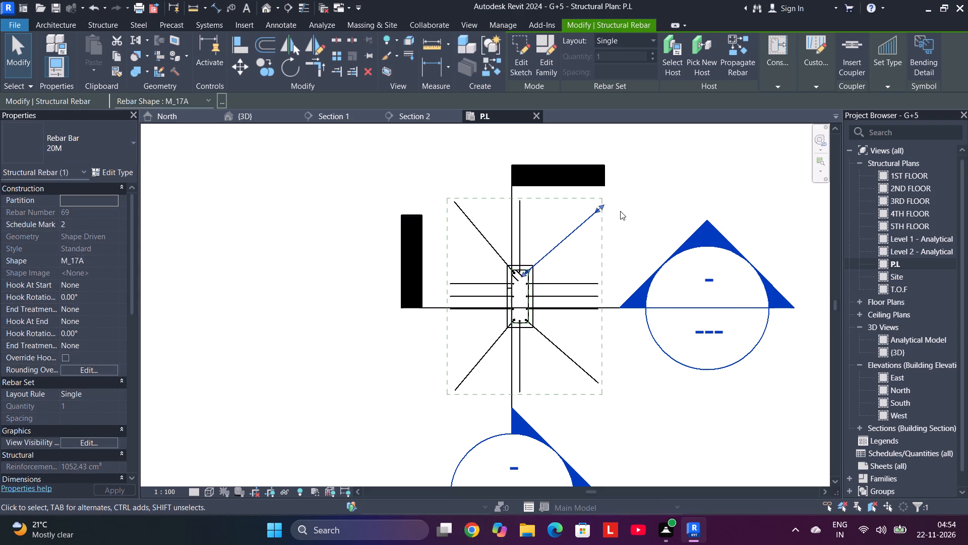
click(620, 211)
Examine the propagated rebar at the other columns along the south and north rows, checking their 12M sets and 20M corner bars.
scroll(621, 214, down, 4)
scroll(639, 314, down, 2)
middle_drag(640, 317, 481, 340)
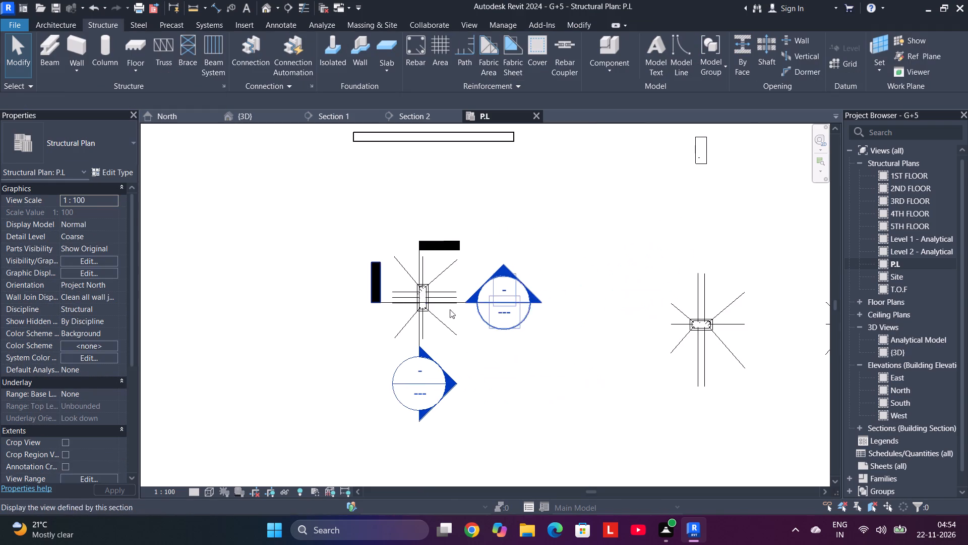
scroll(420, 303, up, 6)
scroll(421, 290, down, 9)
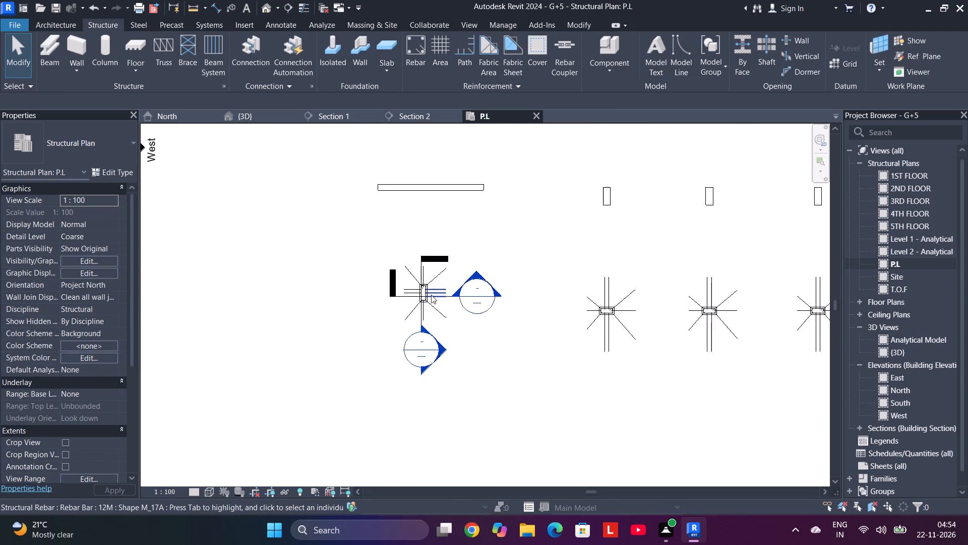
scroll(431, 295, down, 1)
middle_drag(556, 322, 455, 339)
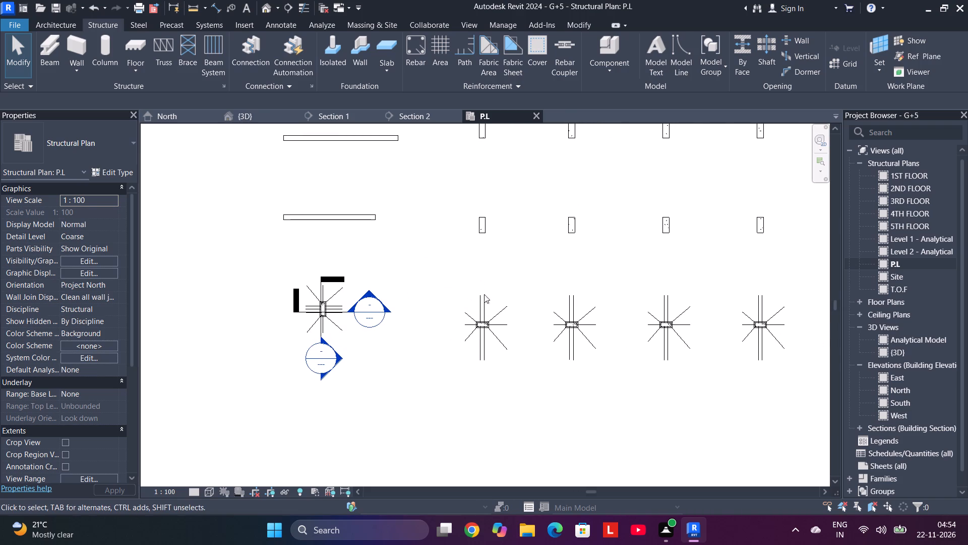
scroll(490, 308, down, 6)
scroll(498, 332, up, 4)
scroll(498, 332, down, 5)
scroll(498, 332, up, 11)
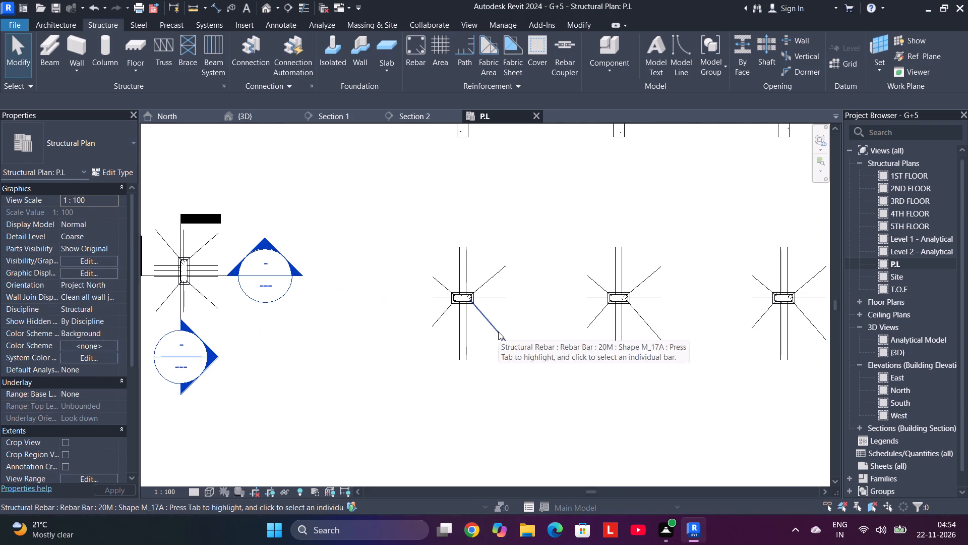
click(471, 276)
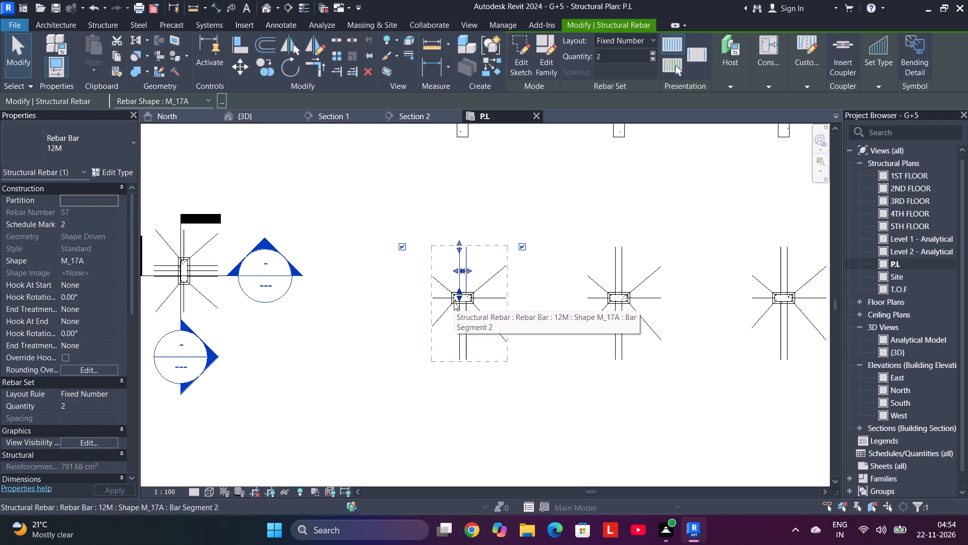
scroll(454, 302, up, 5)
scroll(454, 302, down, 10)
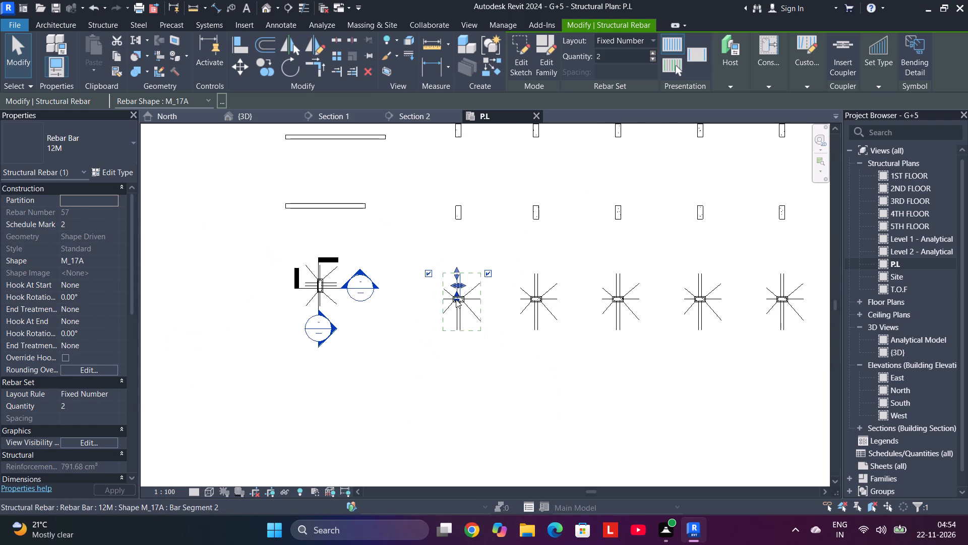
scroll(456, 299, down, 3)
middle_drag(577, 260, 575, 348)
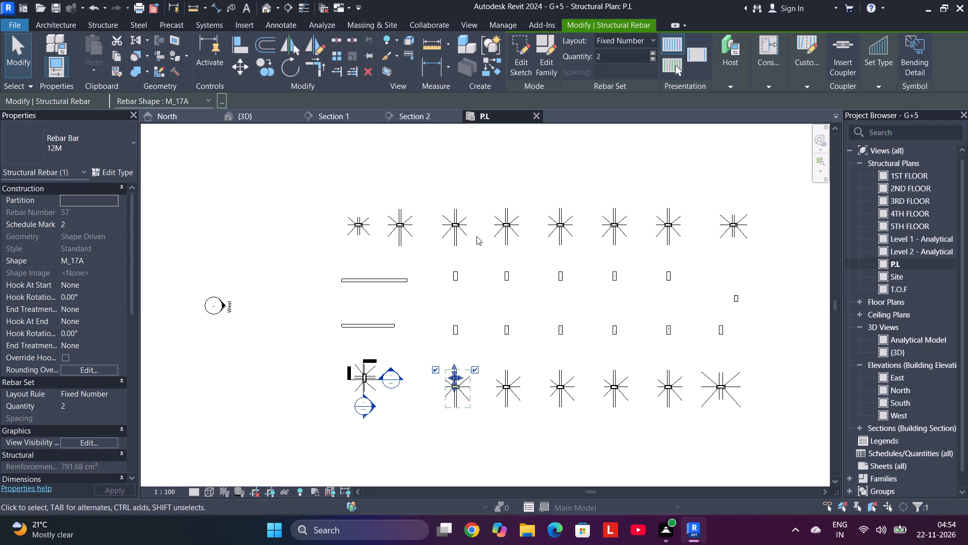
scroll(454, 228, up, 10)
click(455, 225)
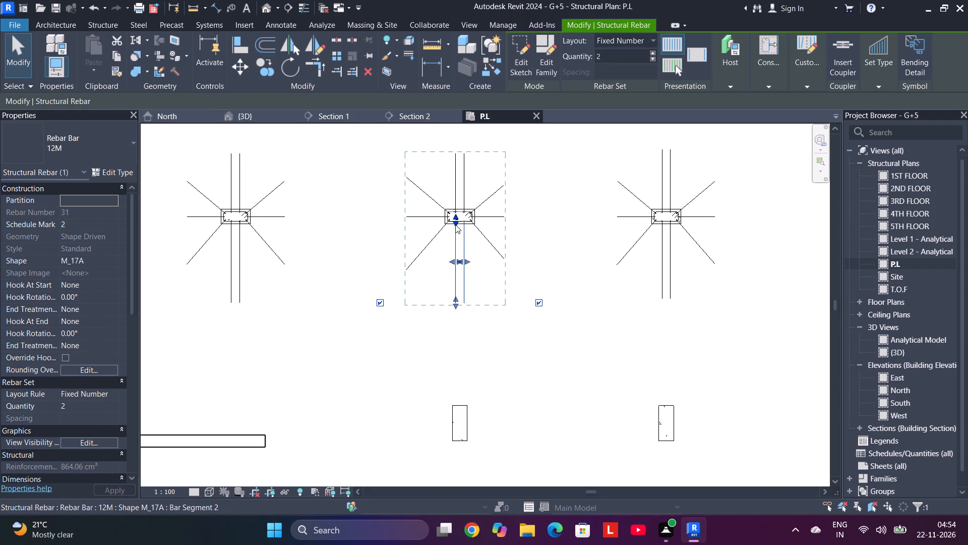
scroll(569, 248, down, 4)
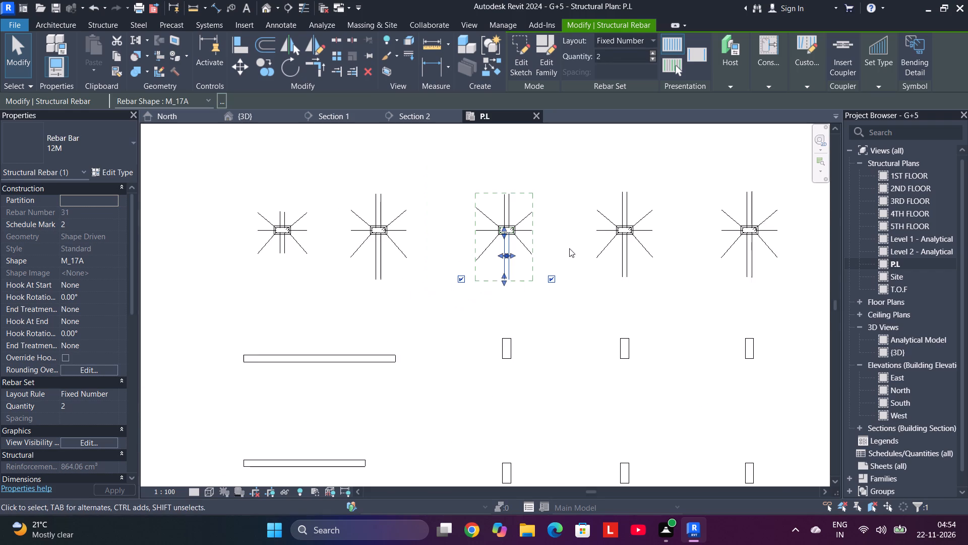
scroll(570, 247, down, 2)
middle_drag(570, 247, 643, 177)
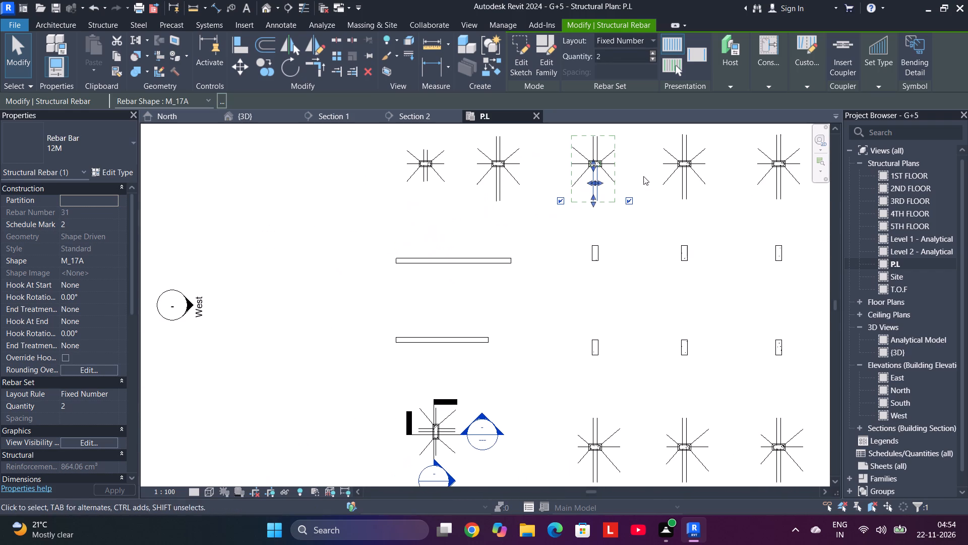
middle_drag(619, 395, 487, 234)
scroll(463, 281, up, 1)
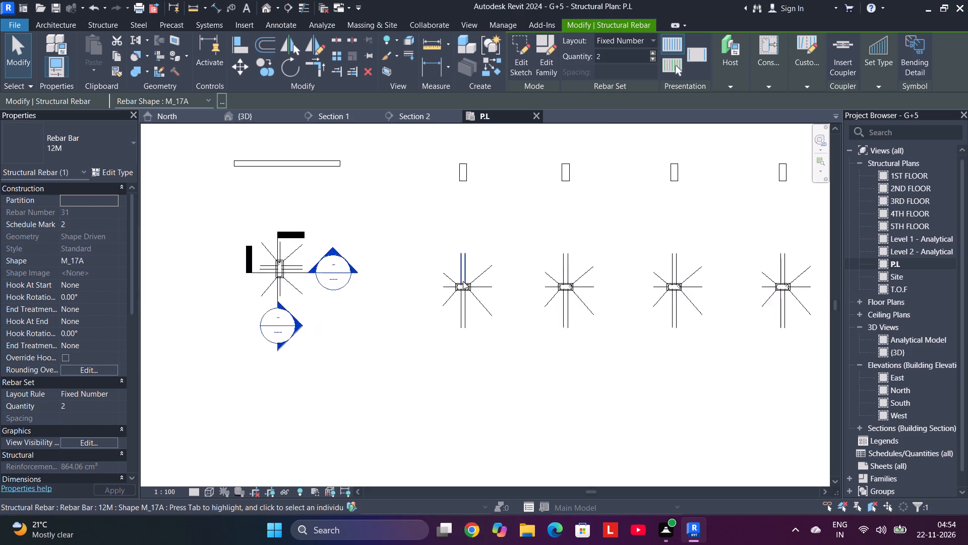
scroll(463, 281, up, 10)
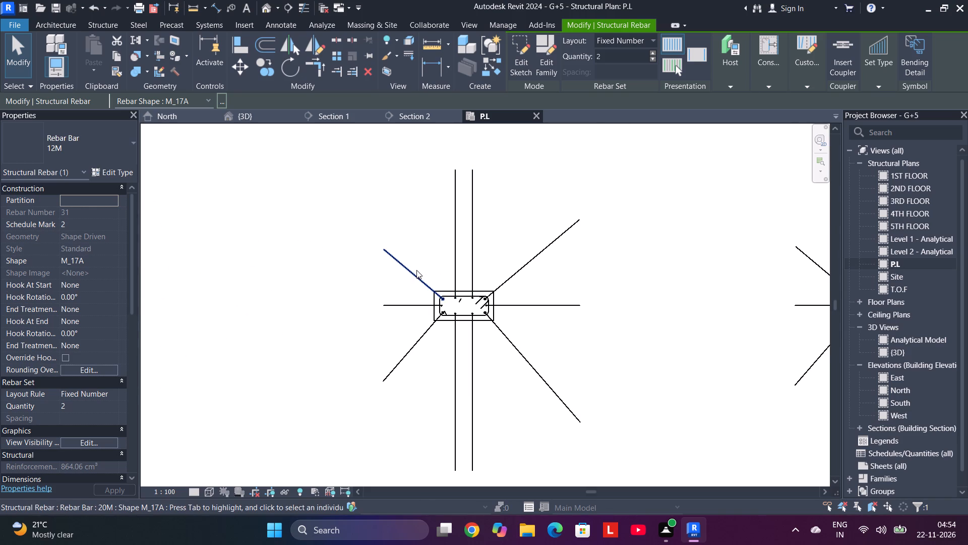
click(415, 270)
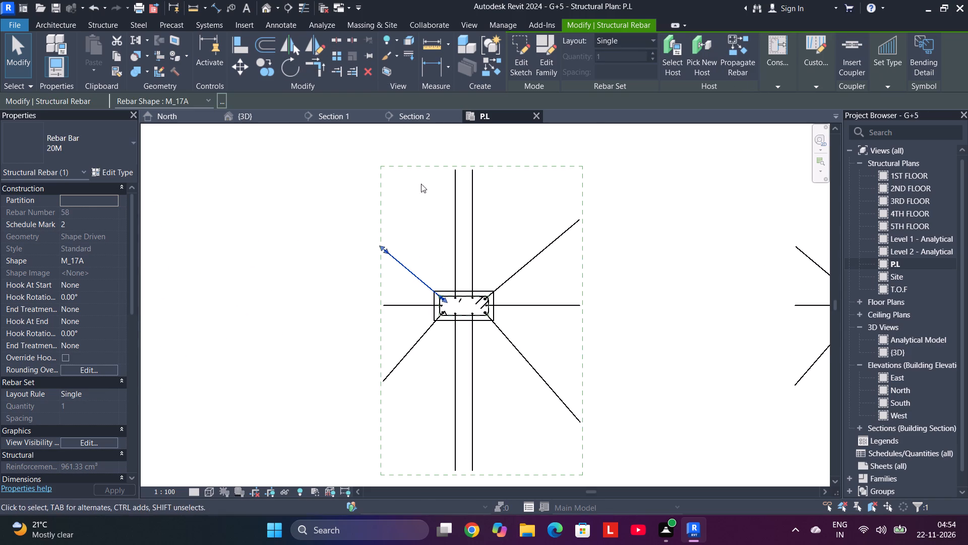
scroll(714, 326, down, 10)
middle_drag(750, 319, 659, 303)
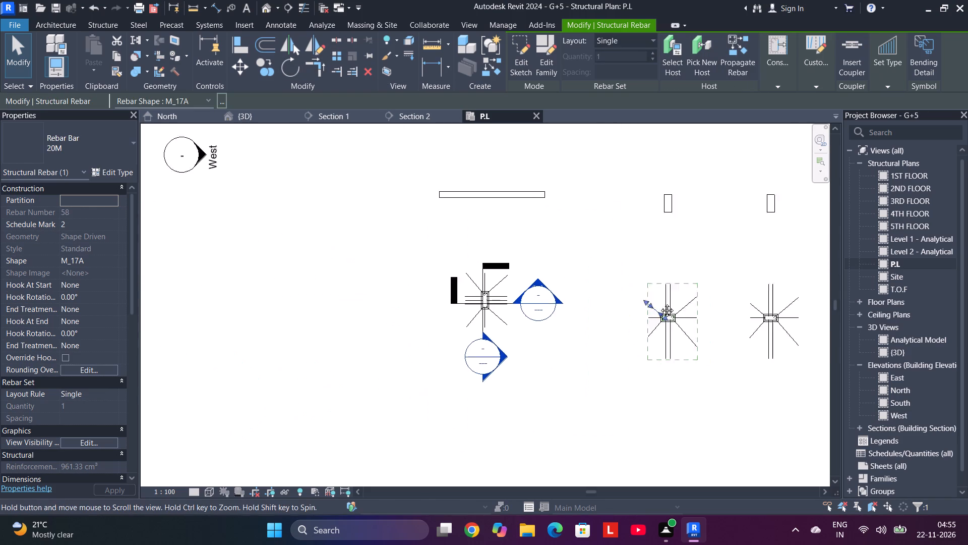
middle_drag(659, 303, 464, 278)
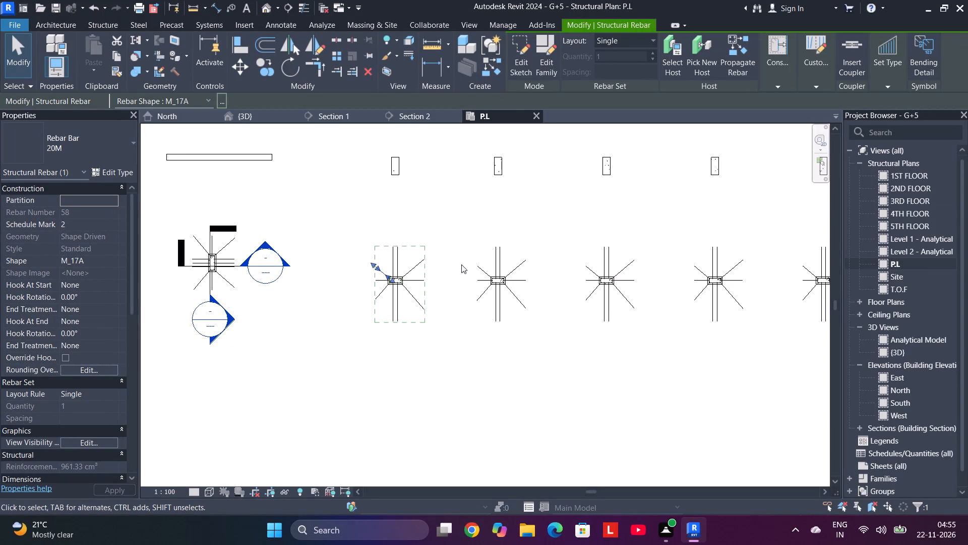
click(461, 222)
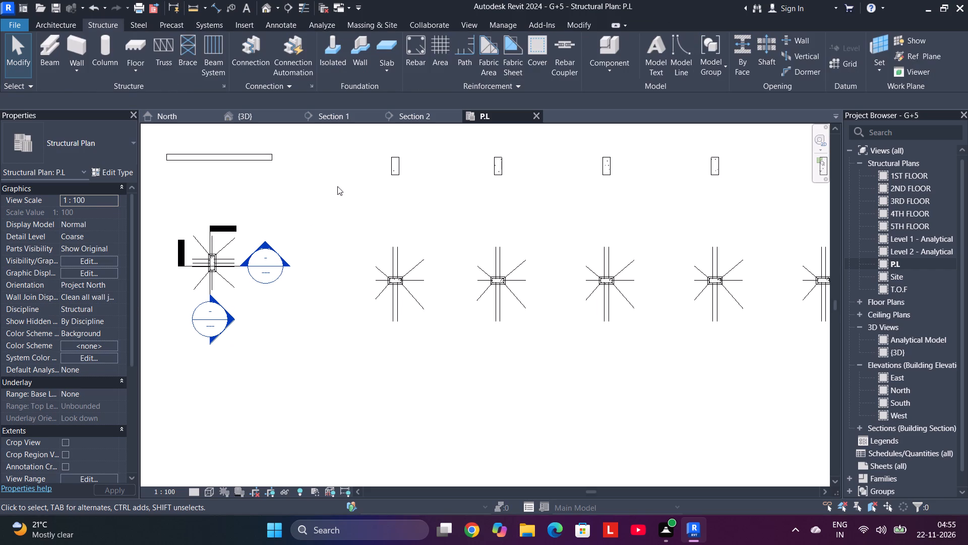
Move Section 1 from the south-west corner column onto the westernmost rectangular column of the upper interior row.
scroll(342, 238, down, 2)
middle_drag(404, 233, 401, 298)
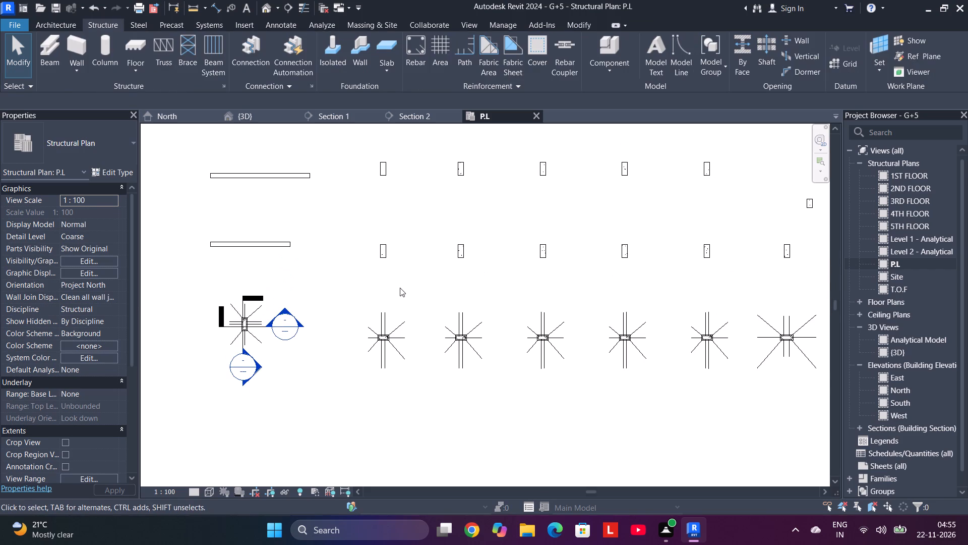
middle_drag(399, 283, 453, 320)
click(275, 356)
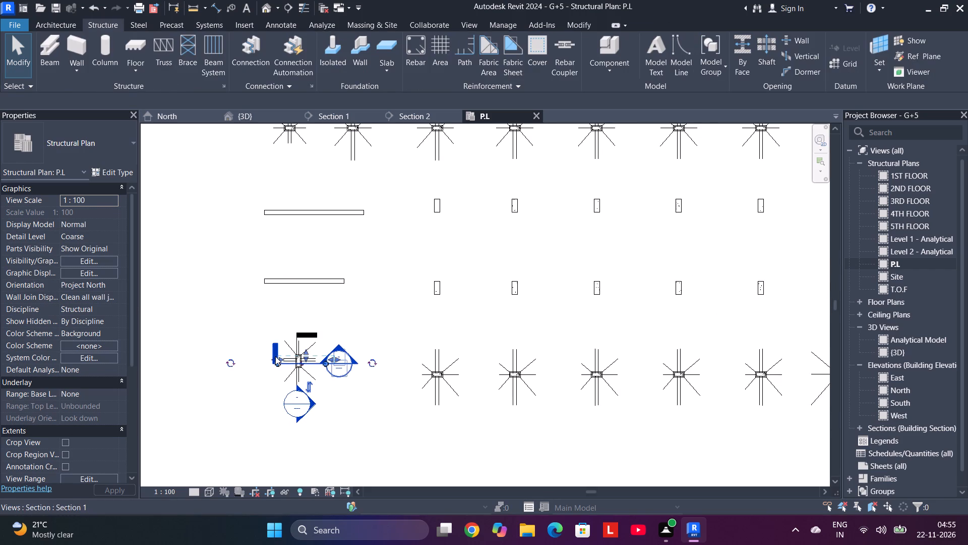
drag(274, 349, 425, 188)
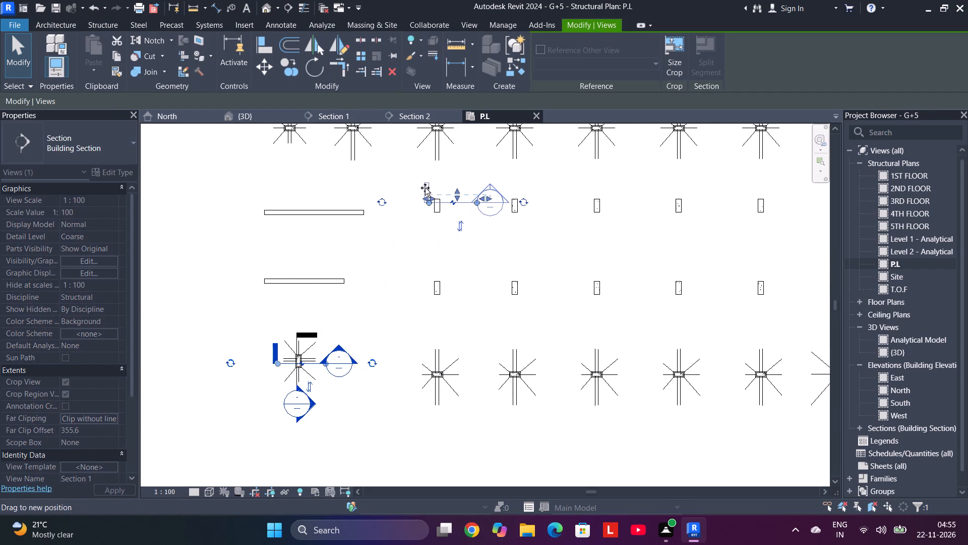
drag(425, 188, 420, 192)
Move Section 2 from the south-west corner column onto the westernmost rectangular column of the upper interior row.
click(316, 334)
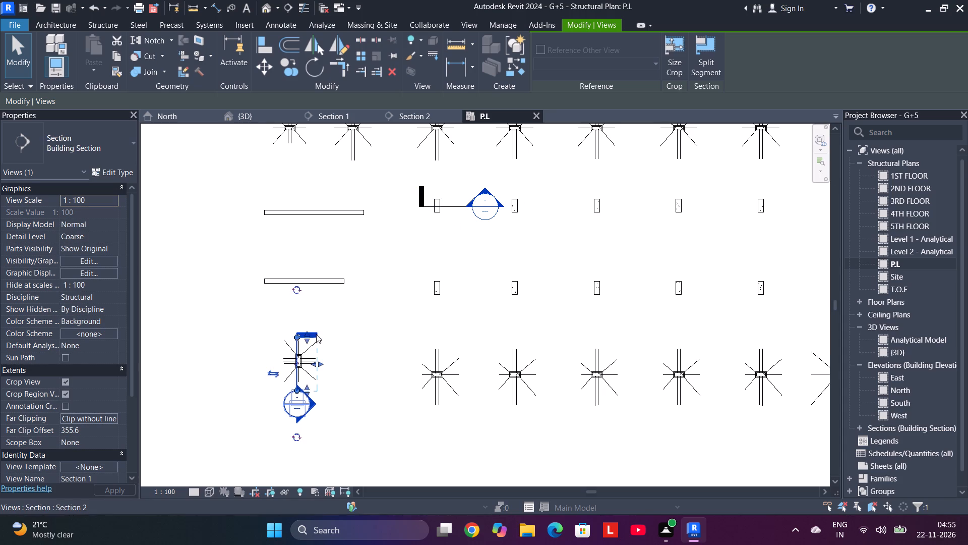
click(329, 326)
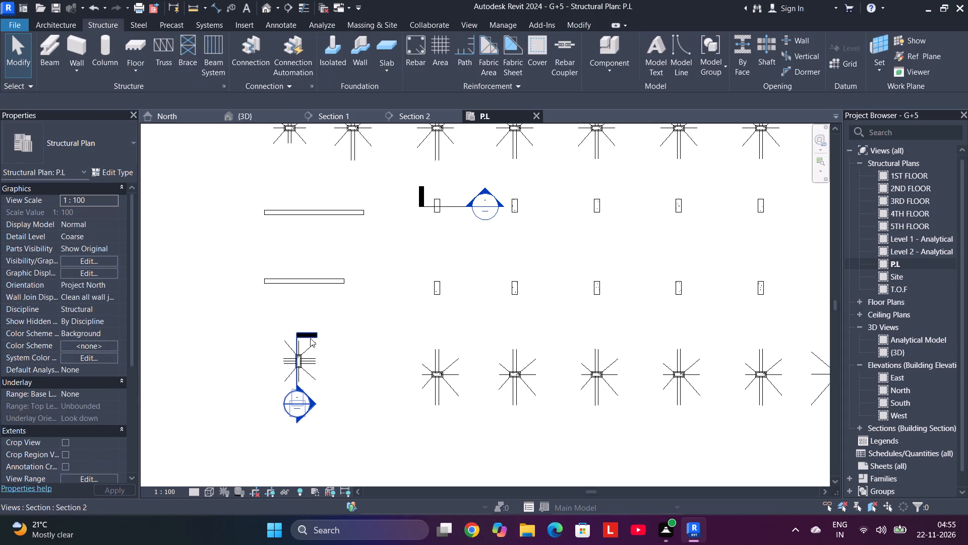
click(310, 338)
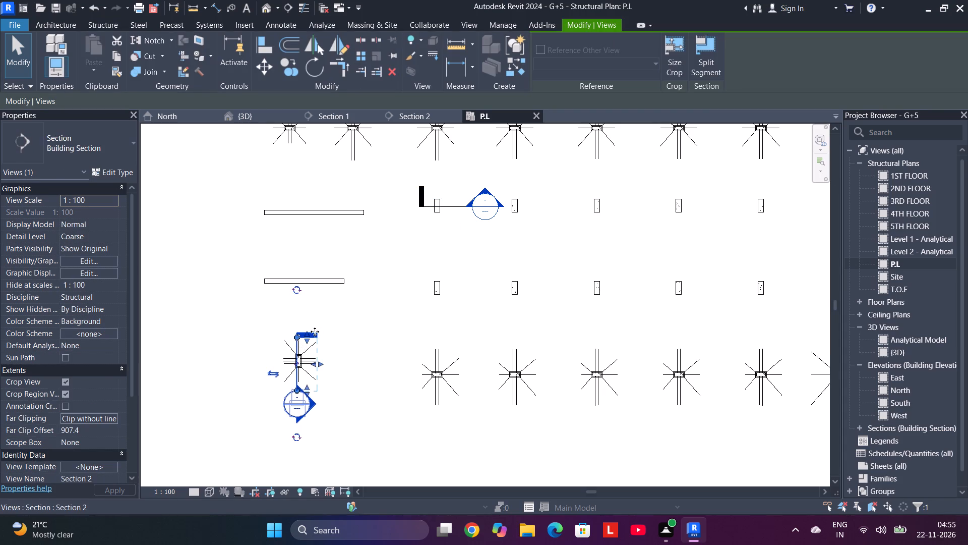
click(313, 334)
click(315, 333)
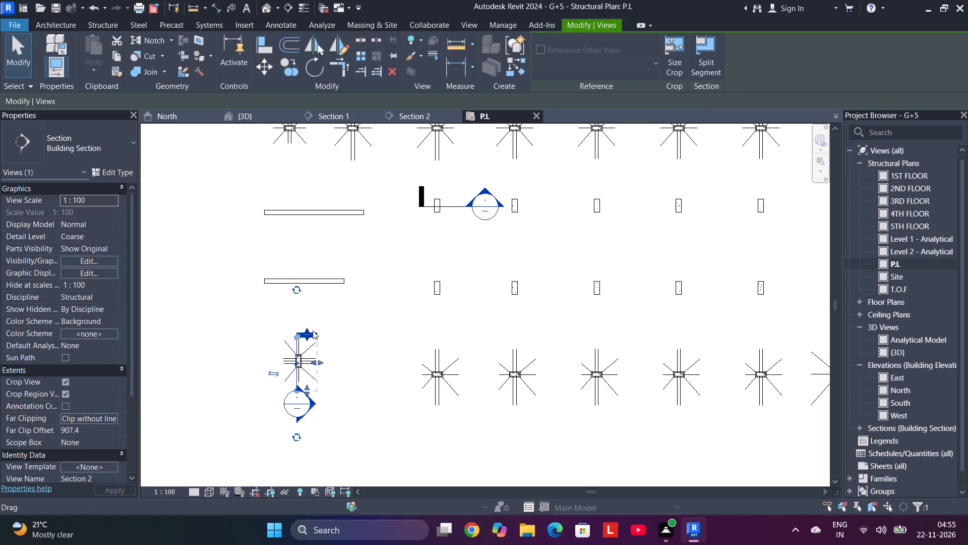
drag(316, 329, 492, 183)
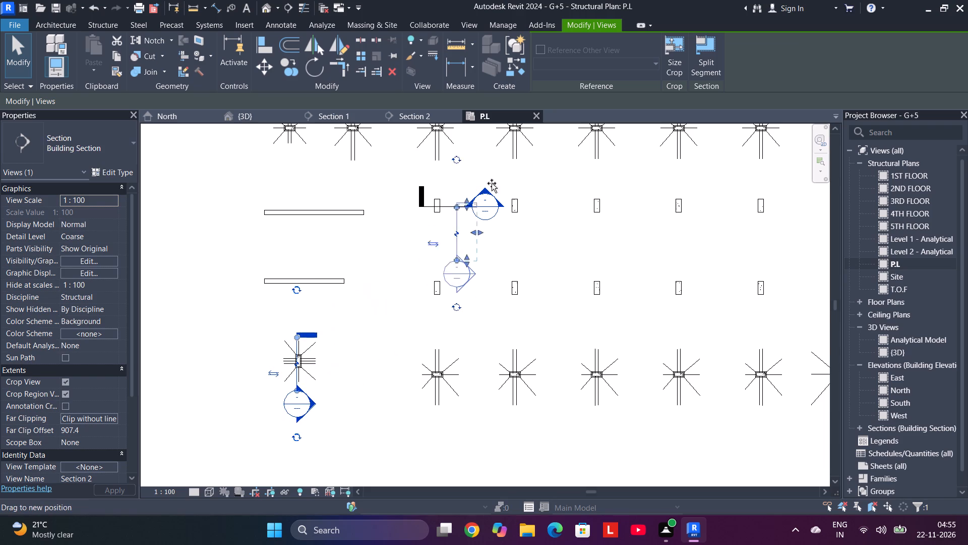
drag(492, 183, 454, 173)
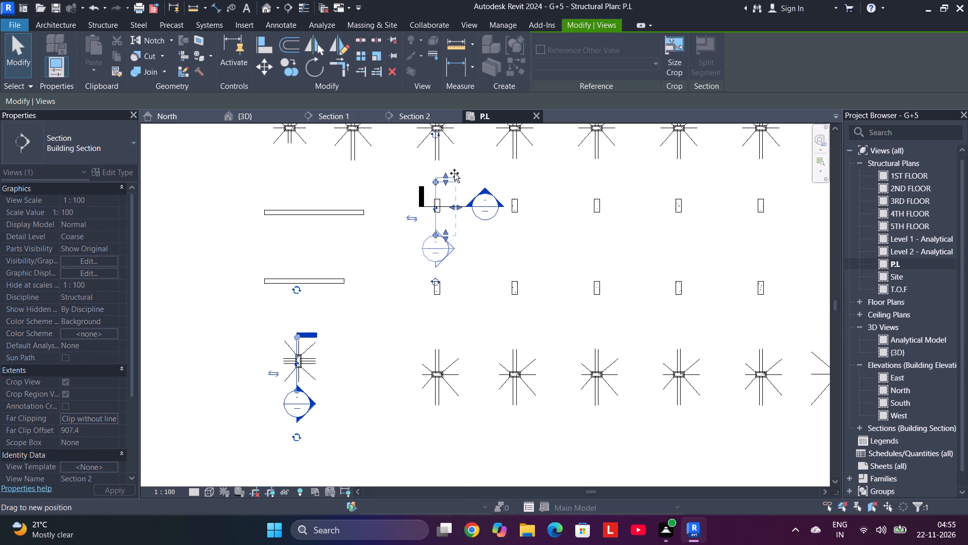
drag(454, 173, 455, 172)
Place an 8MM M_T1 stirrup in the westernmost upper interior column, parallel to the work plane at the far cover reference.
scroll(410, 200, up, 5)
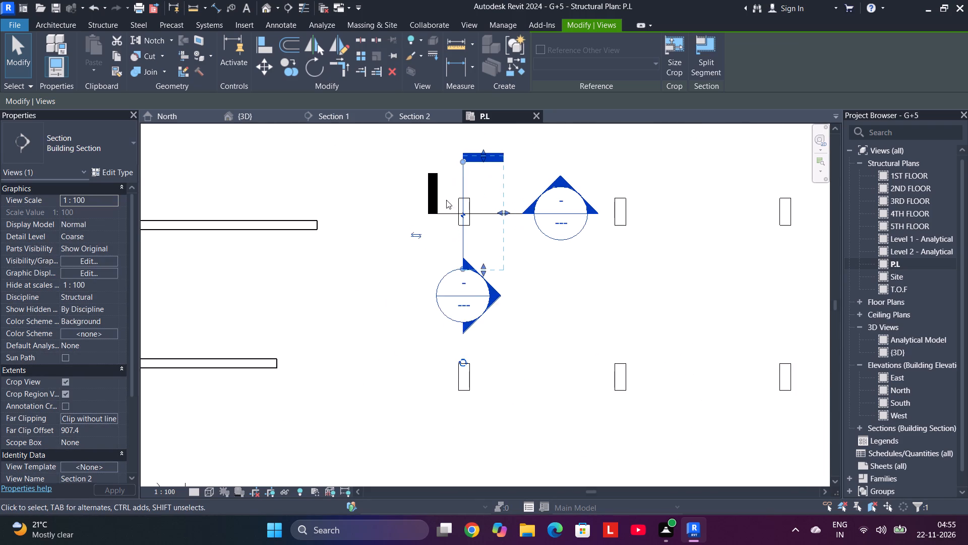
scroll(476, 200, up, 5)
scroll(372, 196, down, 3)
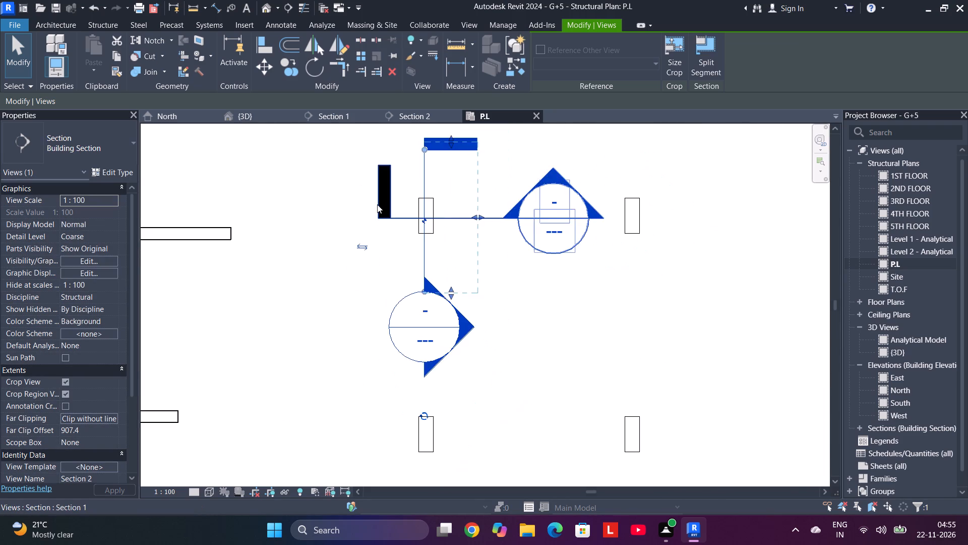
scroll(377, 204, down, 4)
click(386, 207)
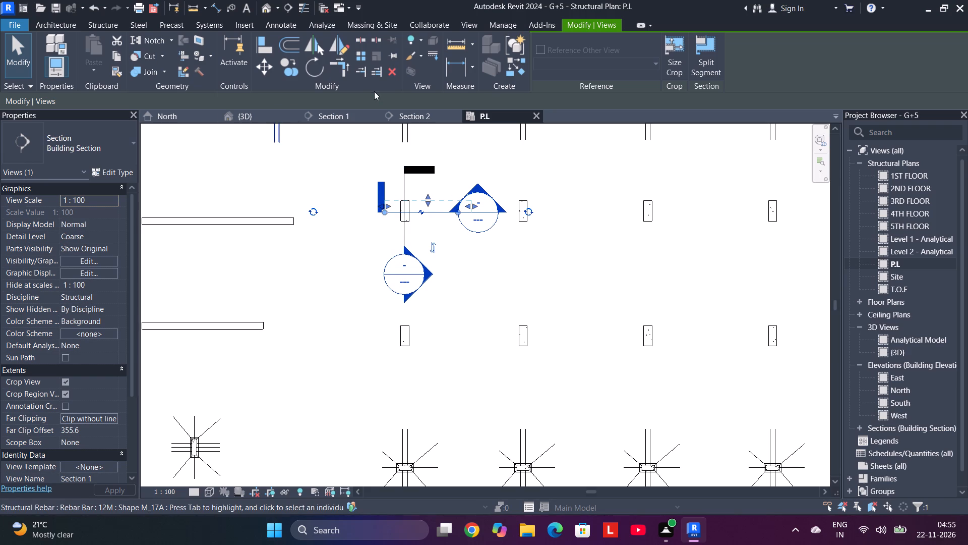
click(92, 24)
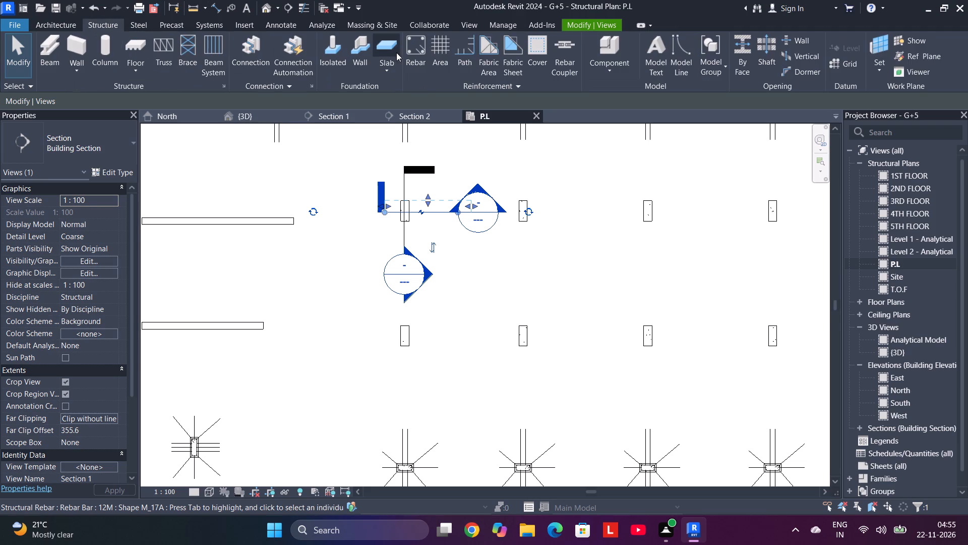
click(409, 54)
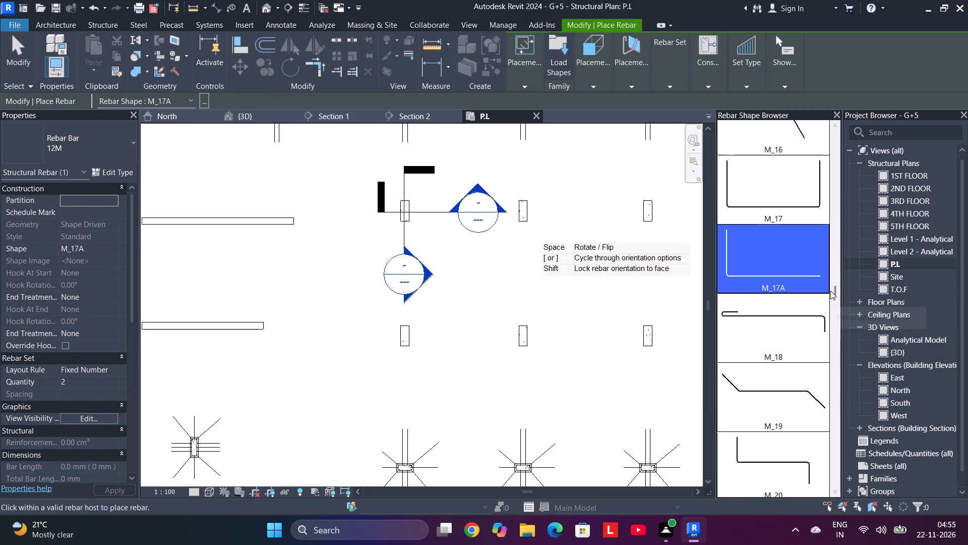
drag(831, 291, 818, 407)
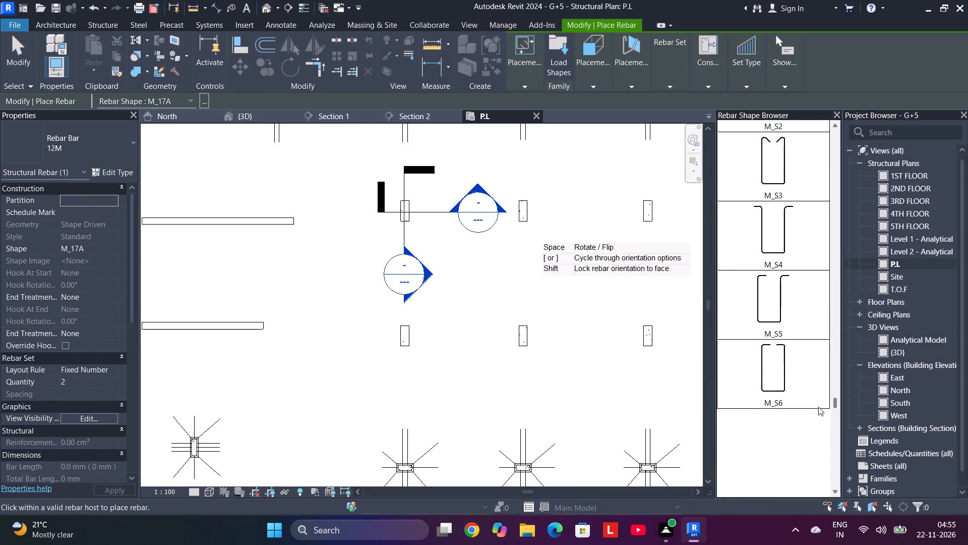
drag(818, 407, 818, 429)
click(779, 320)
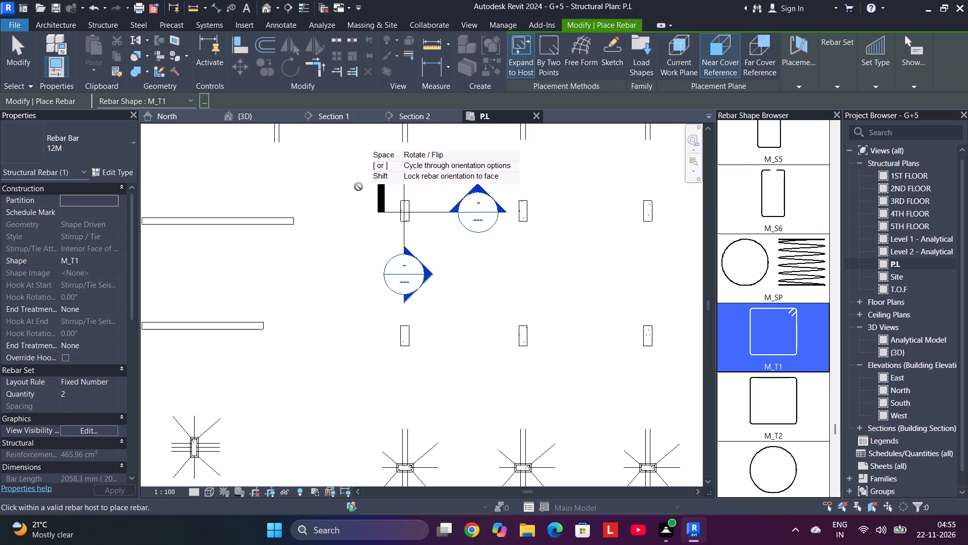
scroll(404, 213, up, 9)
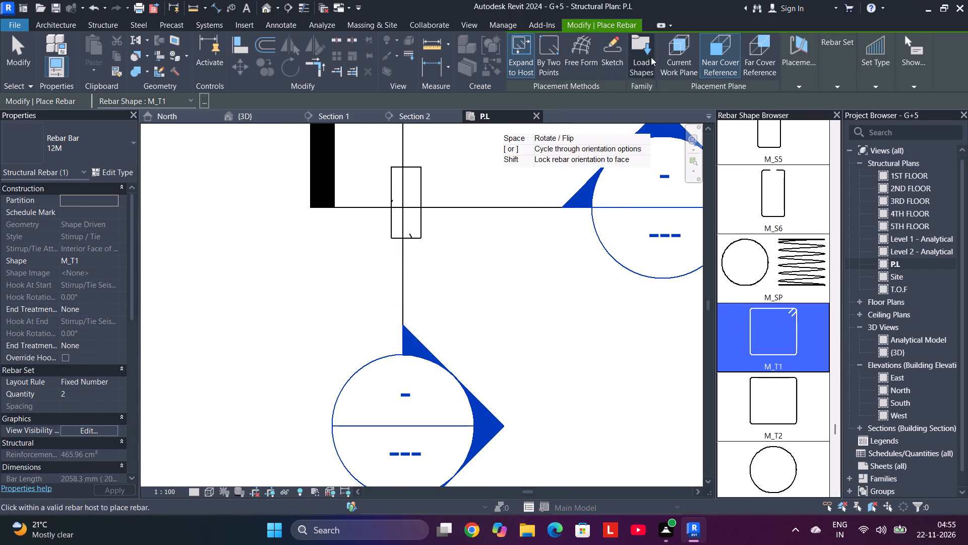
click(762, 65)
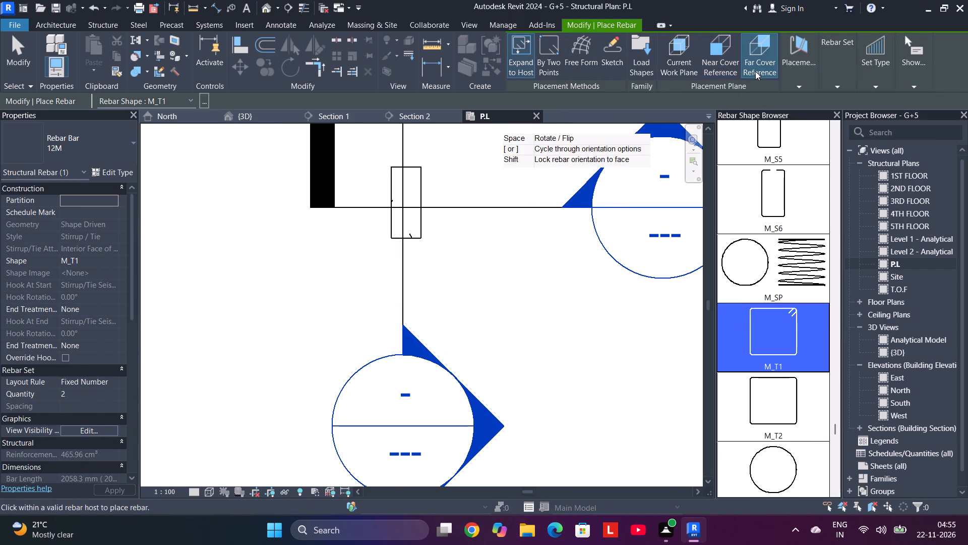
click(667, 63)
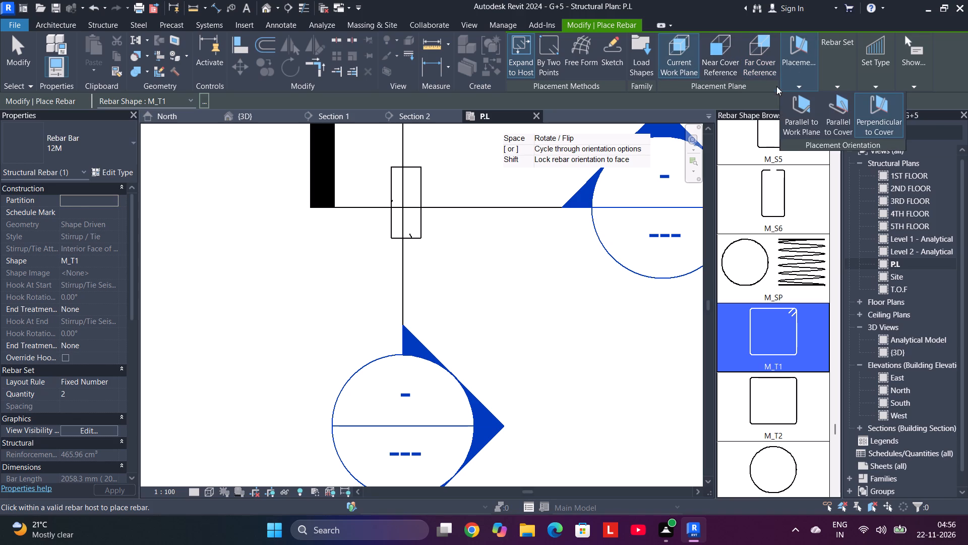
click(797, 81)
click(801, 110)
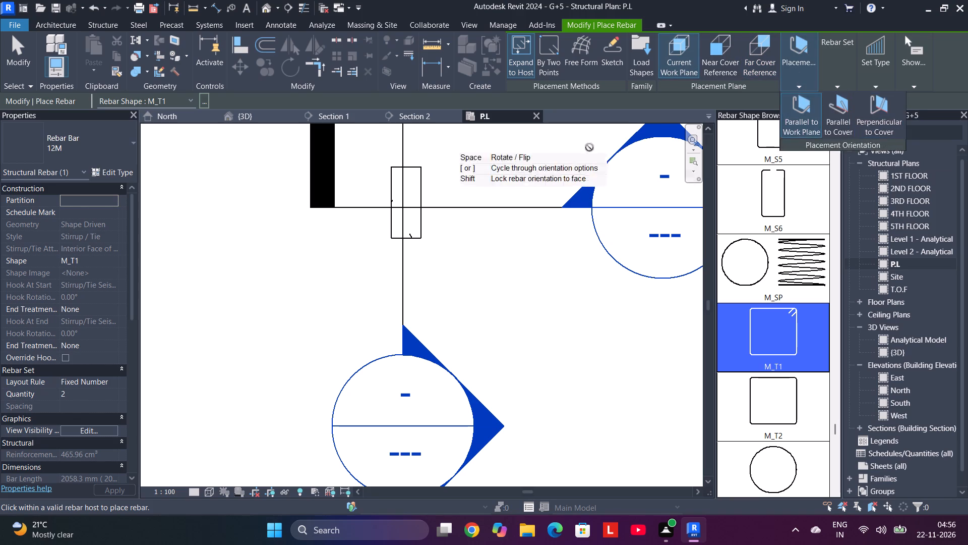
click(751, 54)
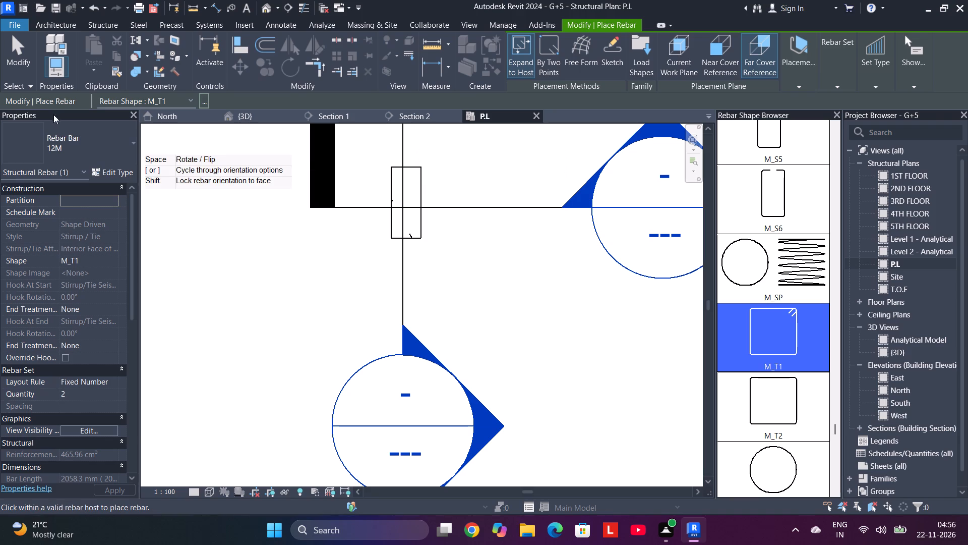
click(87, 133)
click(70, 210)
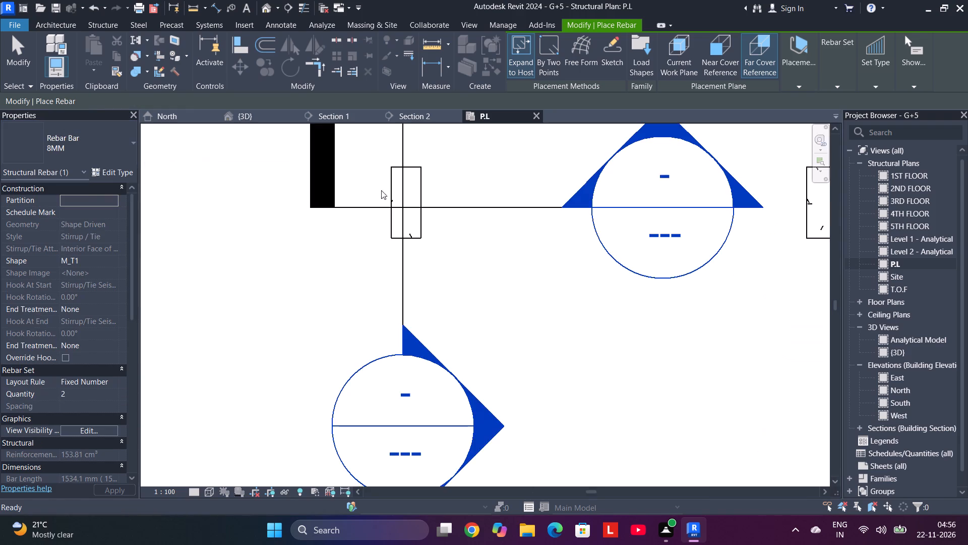
click(408, 209)
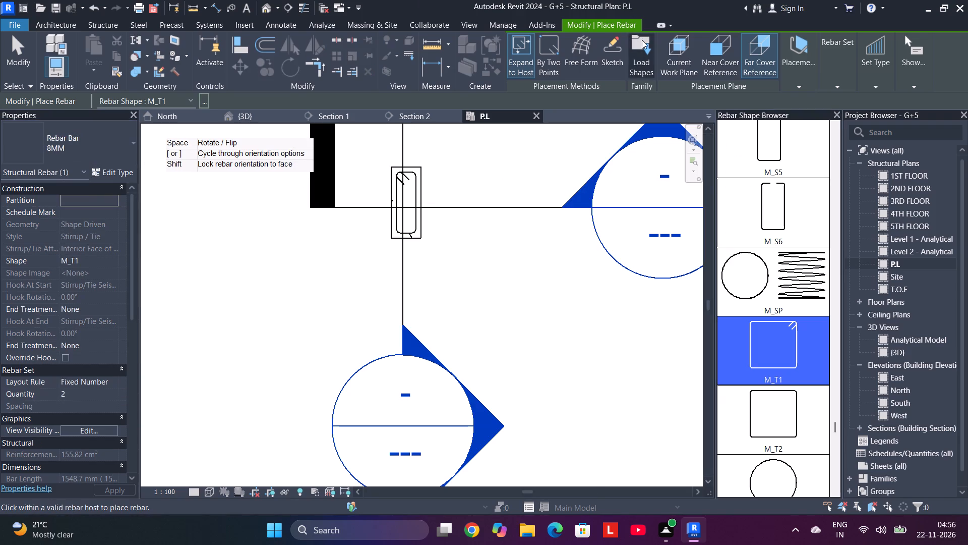
Place a single straight 16M bar, shape M_00, perpendicular to cover inside the north-west corner of the column's stirrup.
drag(835, 424, 856, 344)
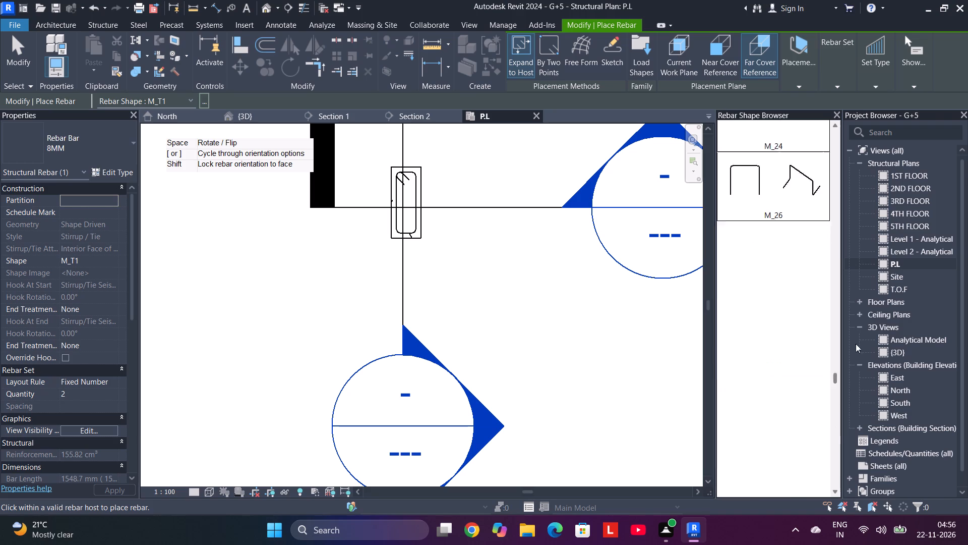
drag(856, 344, 852, 144)
drag(837, 147, 834, 131)
click(826, 149)
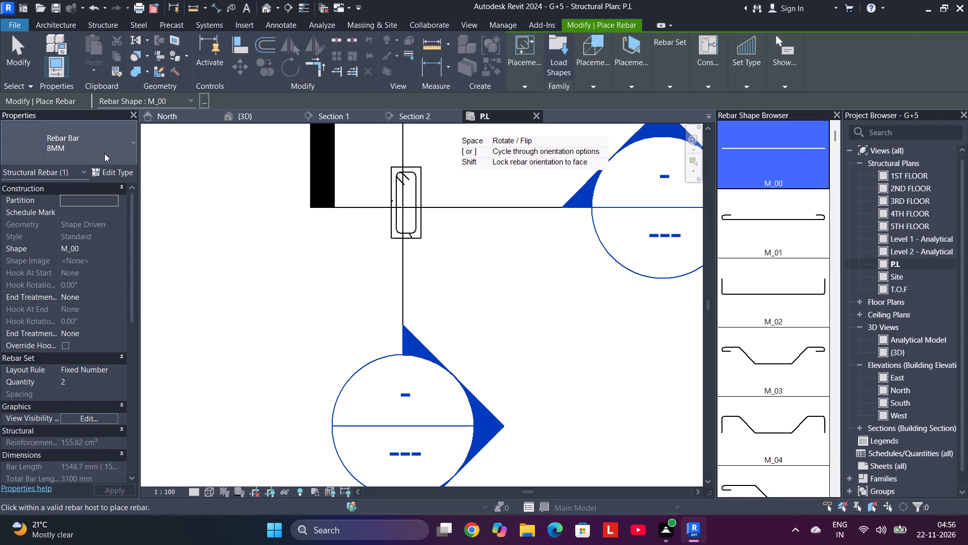
click(104, 153)
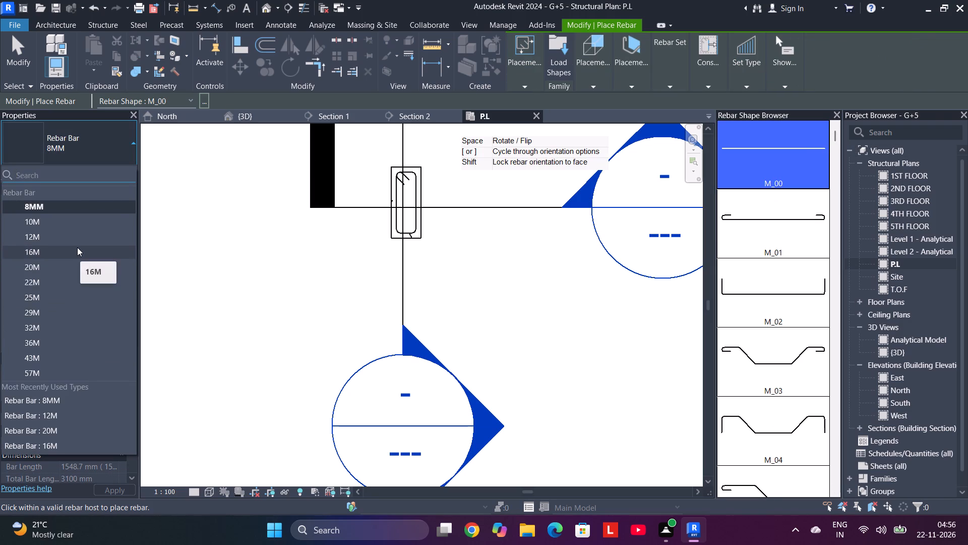
click(77, 247)
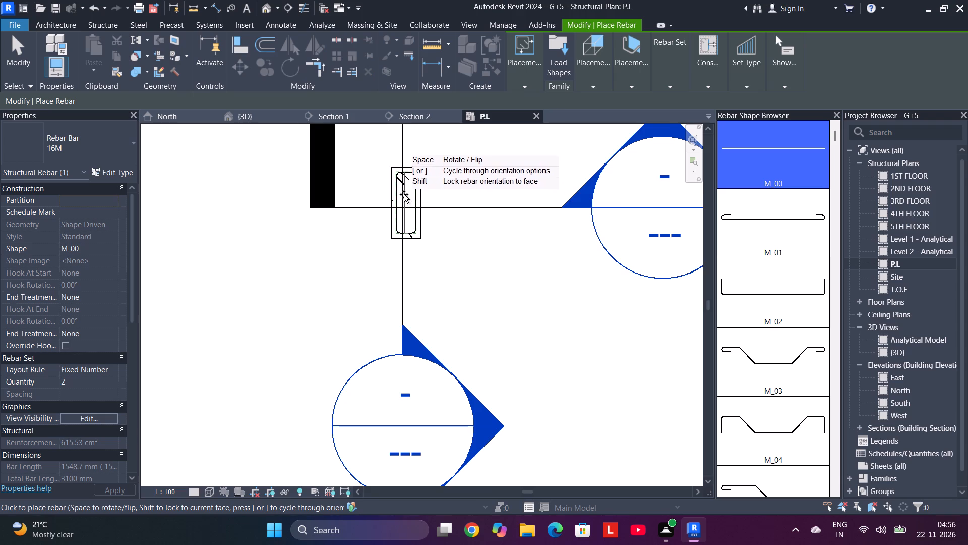
scroll(404, 194, up, 6)
click(634, 89)
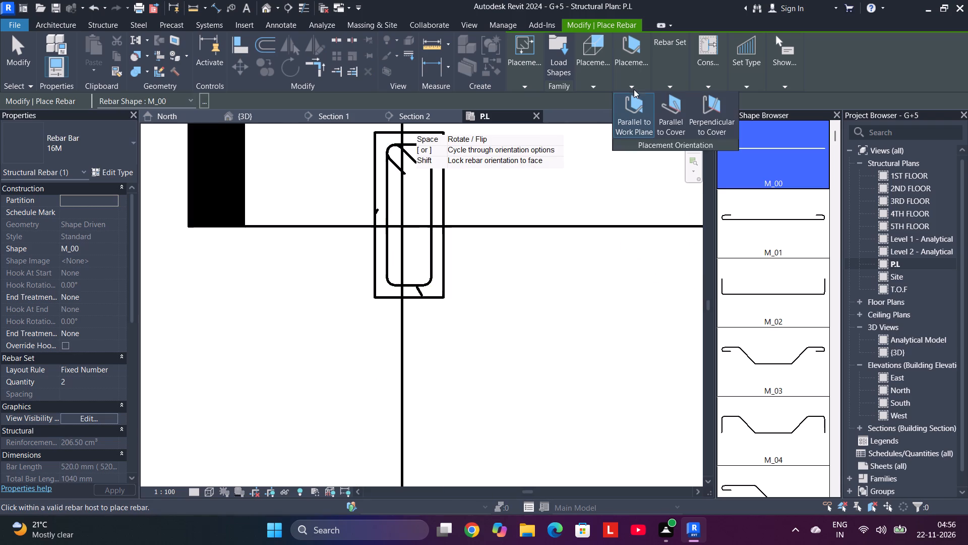
click(700, 108)
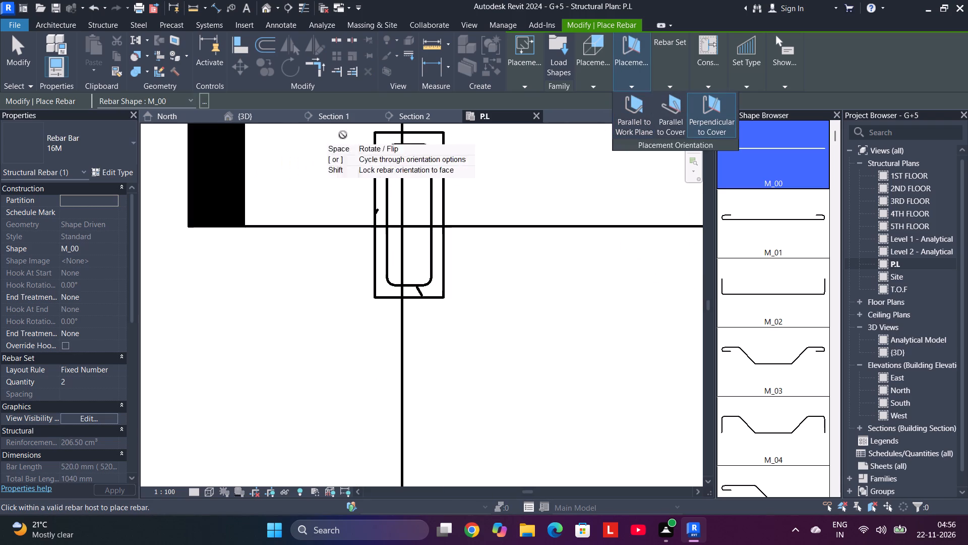
scroll(392, 151, up, 5)
scroll(394, 153, down, 2)
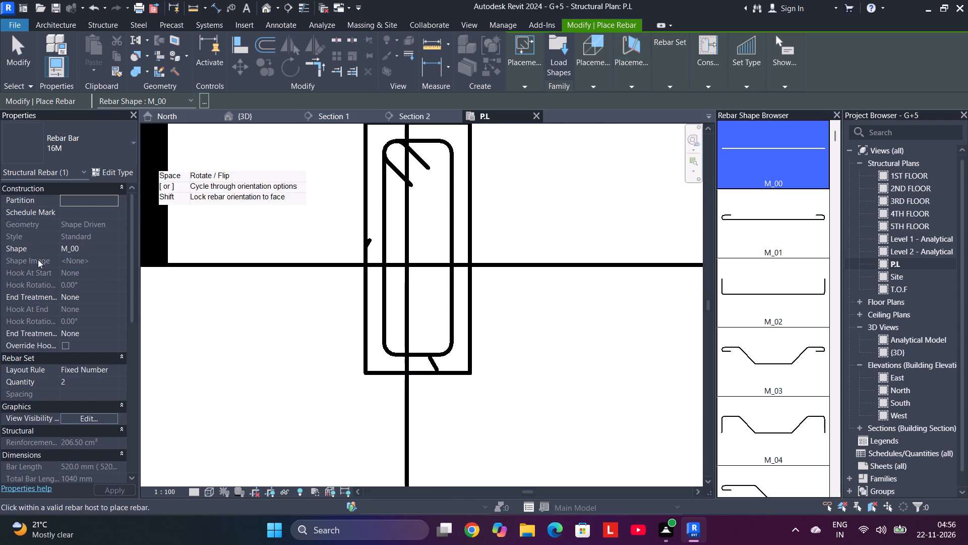
click(119, 368)
click(109, 370)
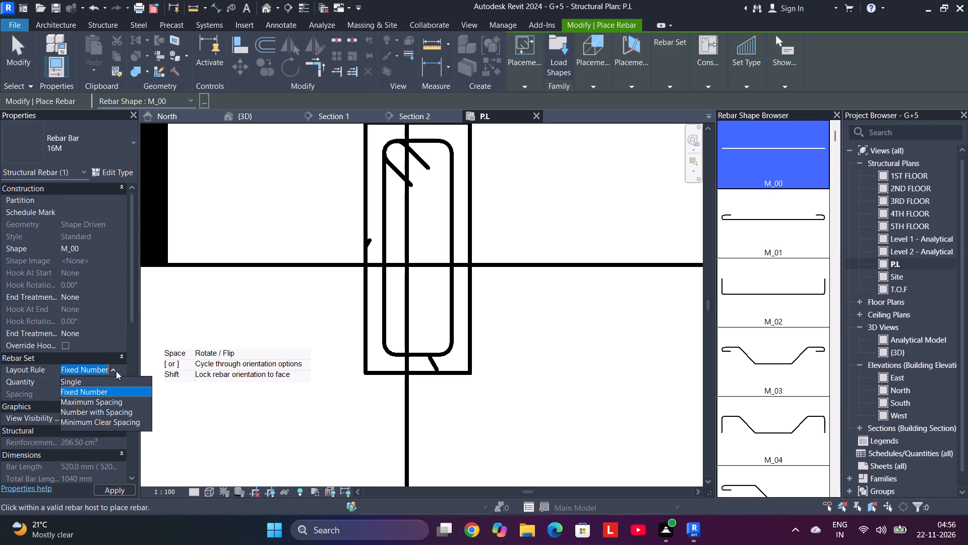
click(104, 381)
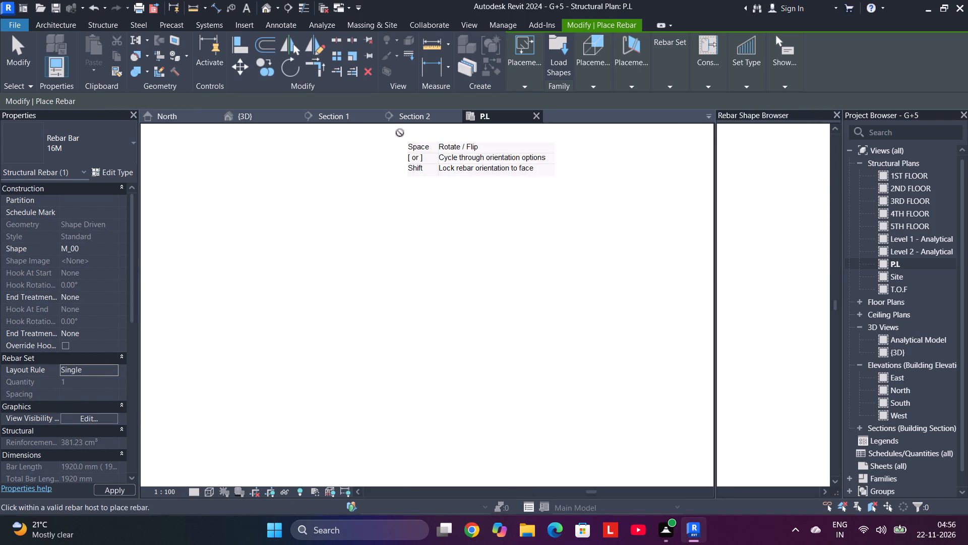
scroll(410, 159, up, 4)
middle_drag(389, 151, 385, 184)
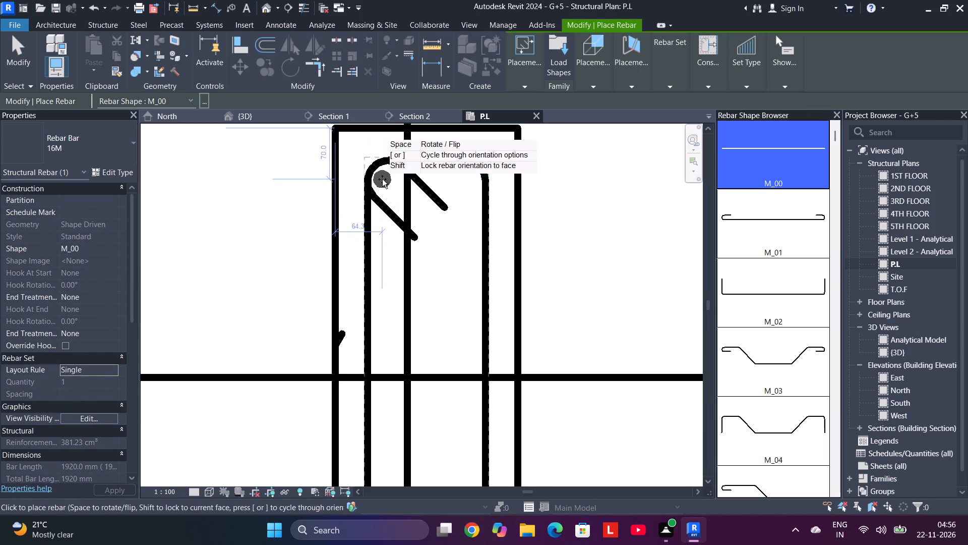
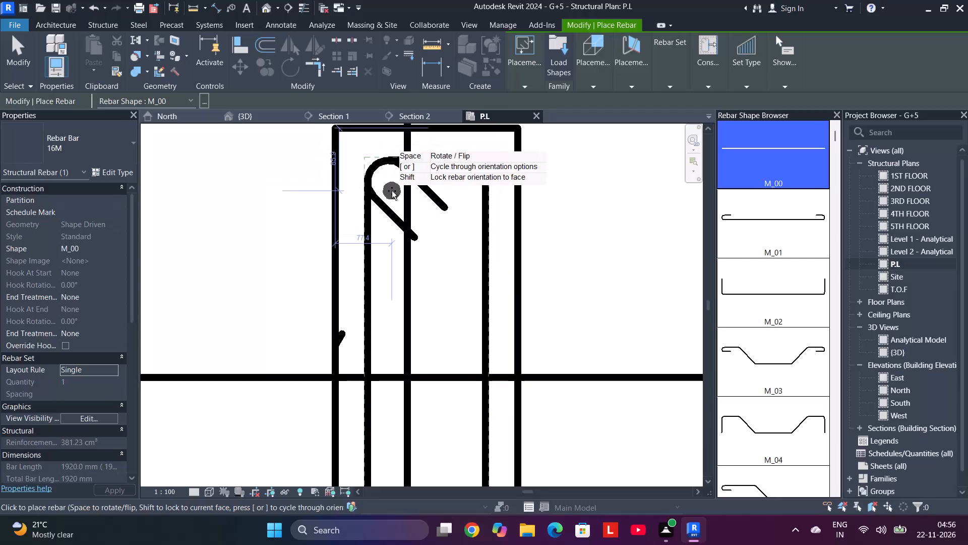
Place a single straight 16M bar (shape M_00) inside the column stirrup's upper-left hooked corner.
scroll(392, 191, up, 4)
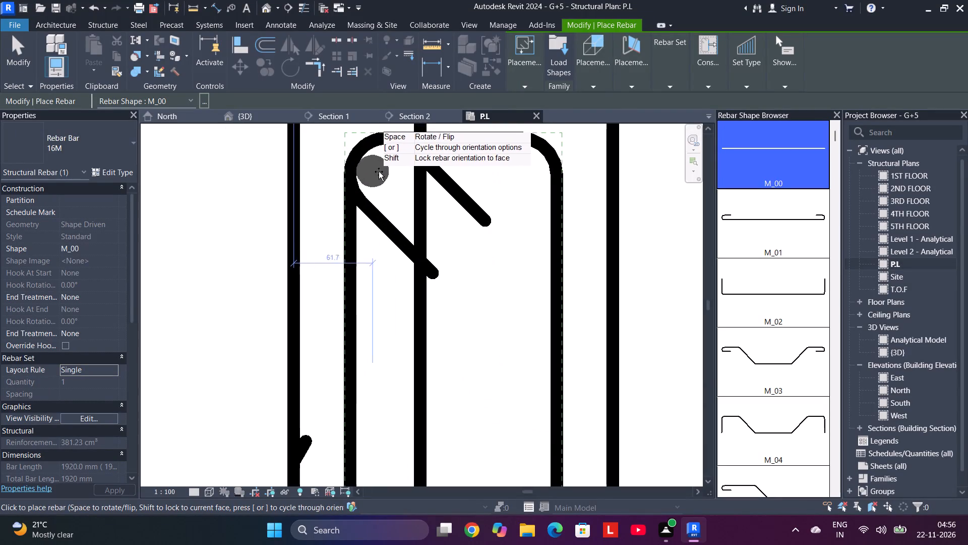
click(380, 166)
scroll(385, 177, down, 5)
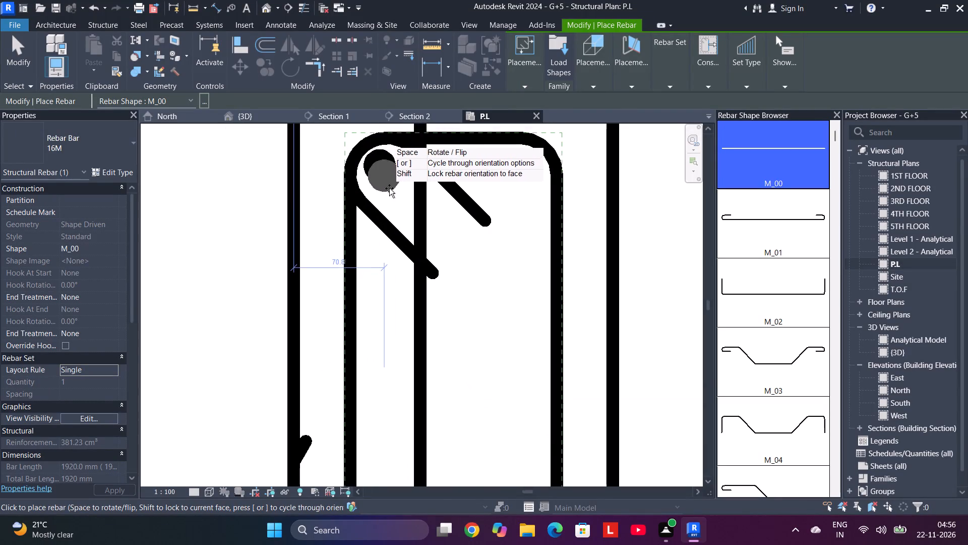
scroll(396, 195, down, 3)
middle_drag(437, 232, 411, 189)
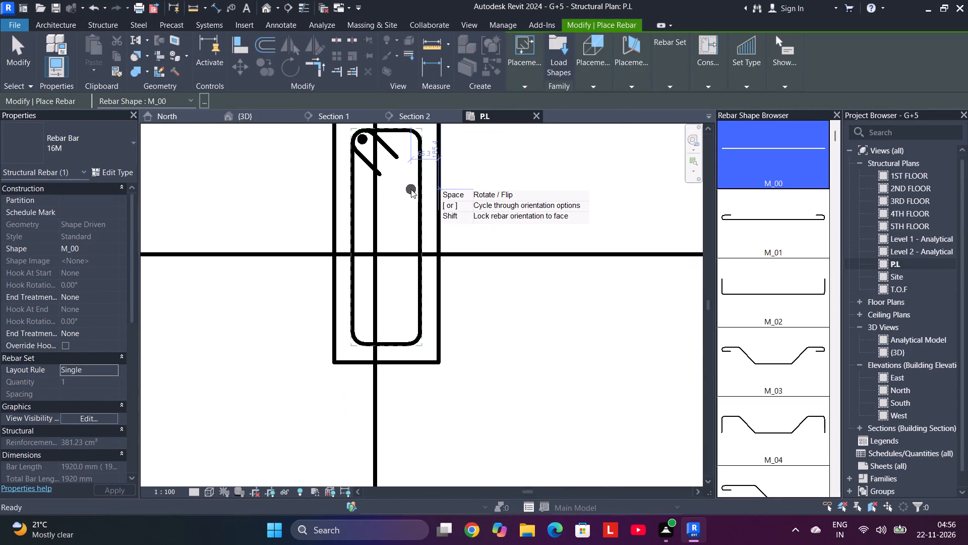
scroll(379, 237, down, 3)
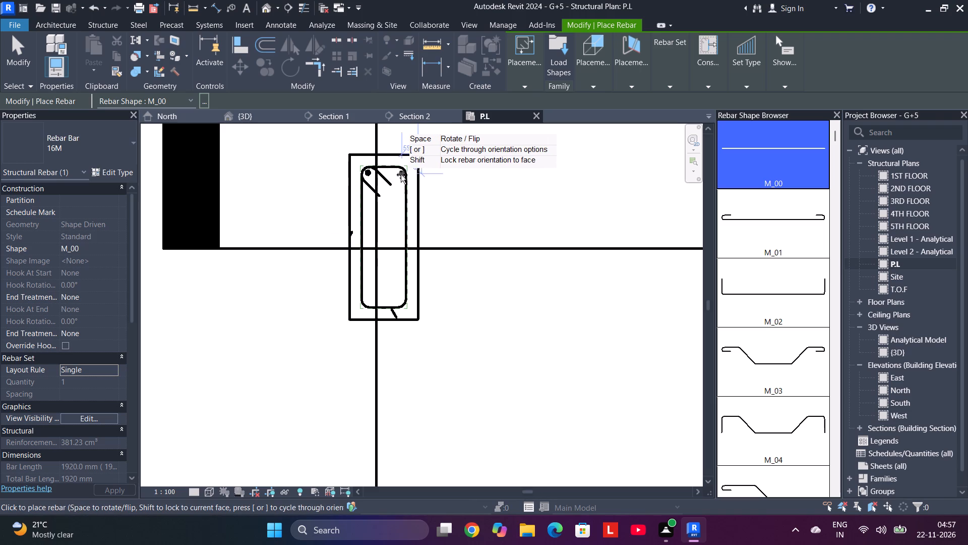
key(Escape)
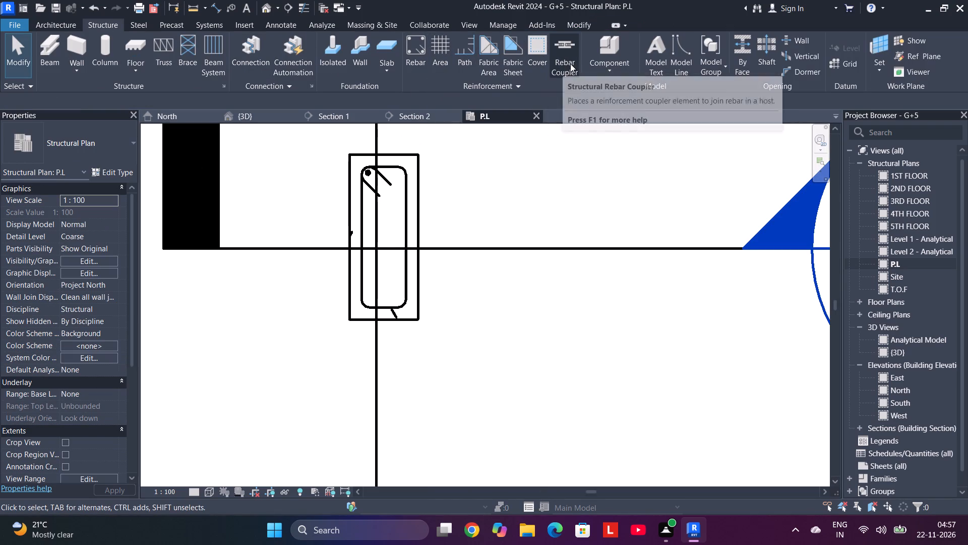
Place a single straight 12M bar (shape M_00) just inside the stirrup's top leg, beside the 16M corner bar.
click(424, 54)
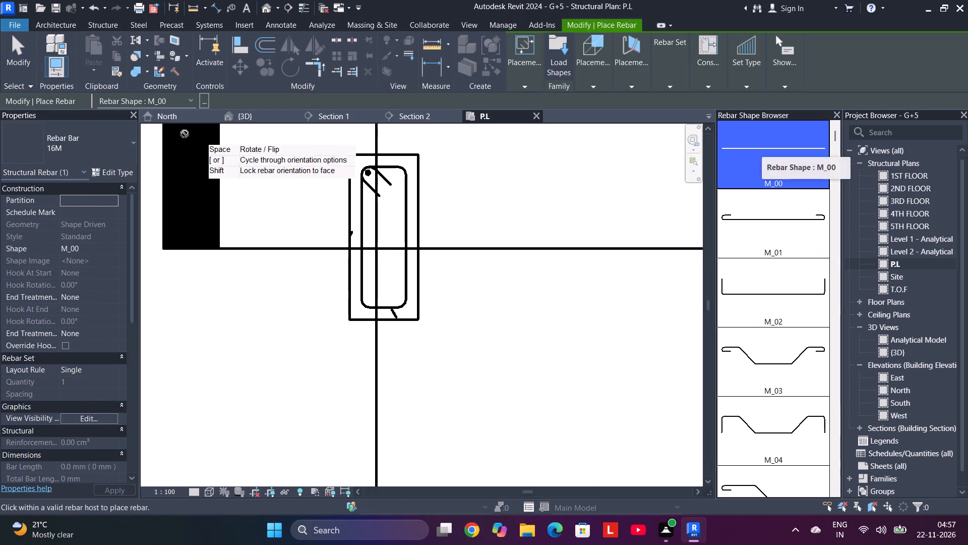
click(95, 151)
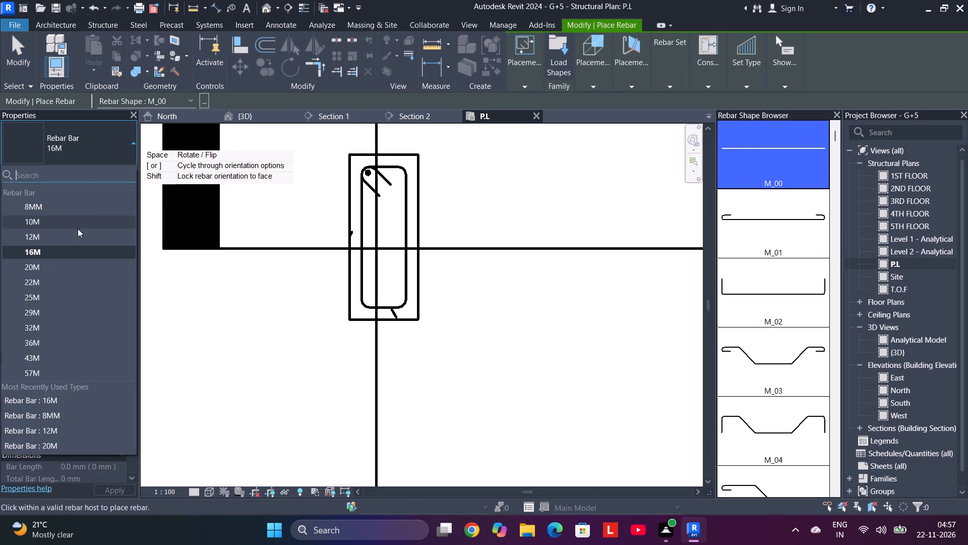
click(77, 234)
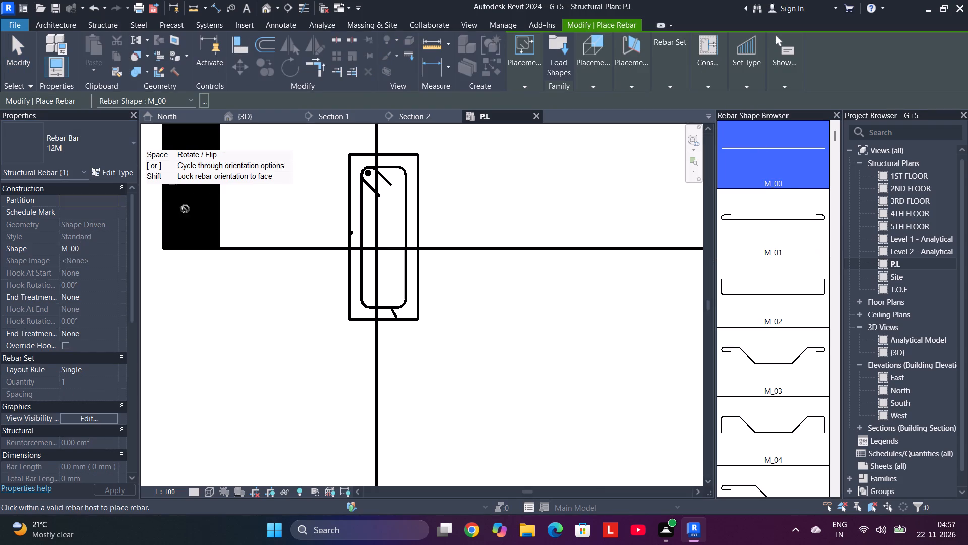
scroll(373, 203, up, 5)
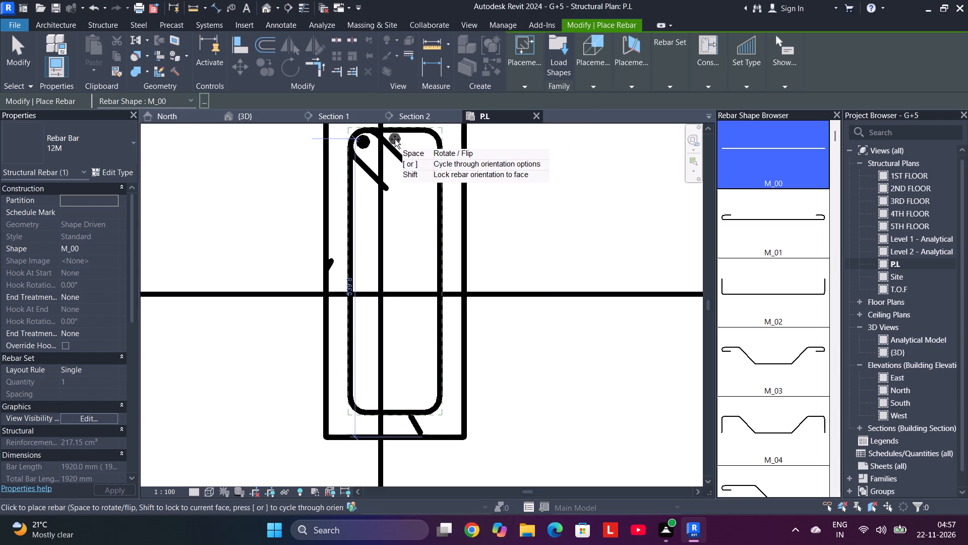
click(395, 139)
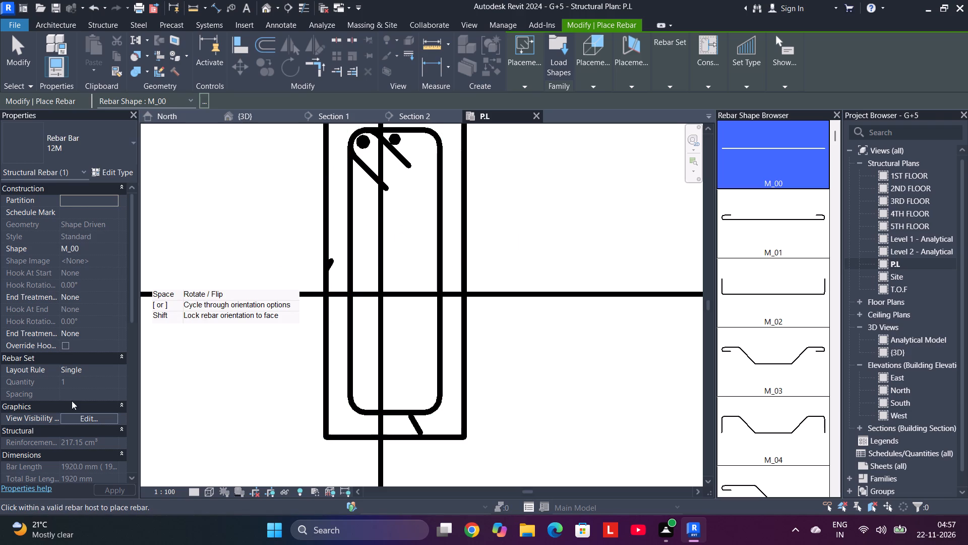
Place a 12M bar set with Fixed Number layout, quantity 3, along the inside of the stirrup's left leg.
click(119, 370)
click(109, 372)
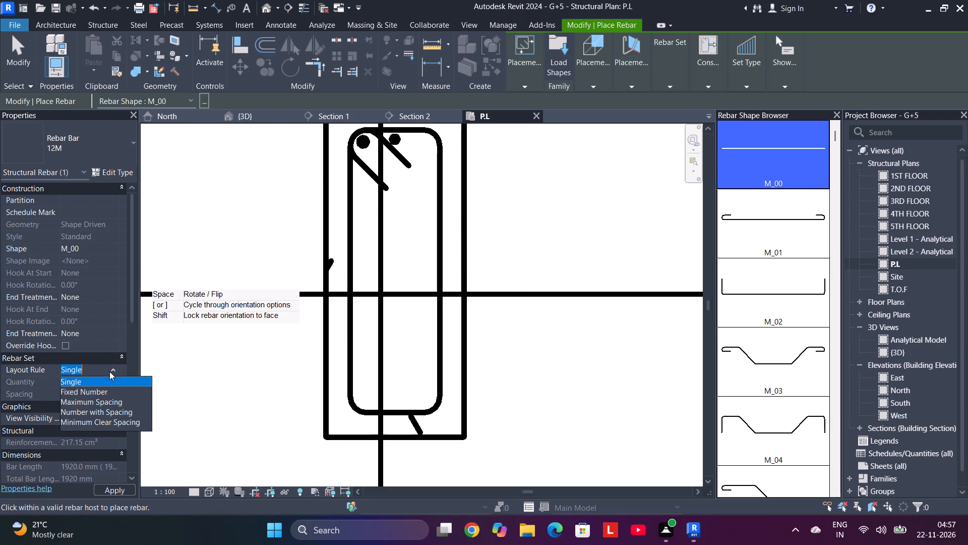
click(107, 389)
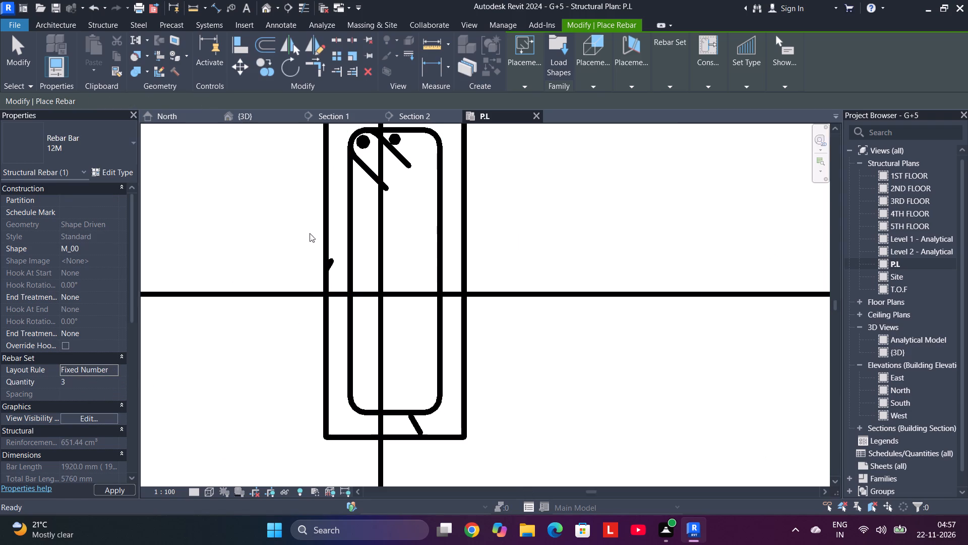
click(362, 247)
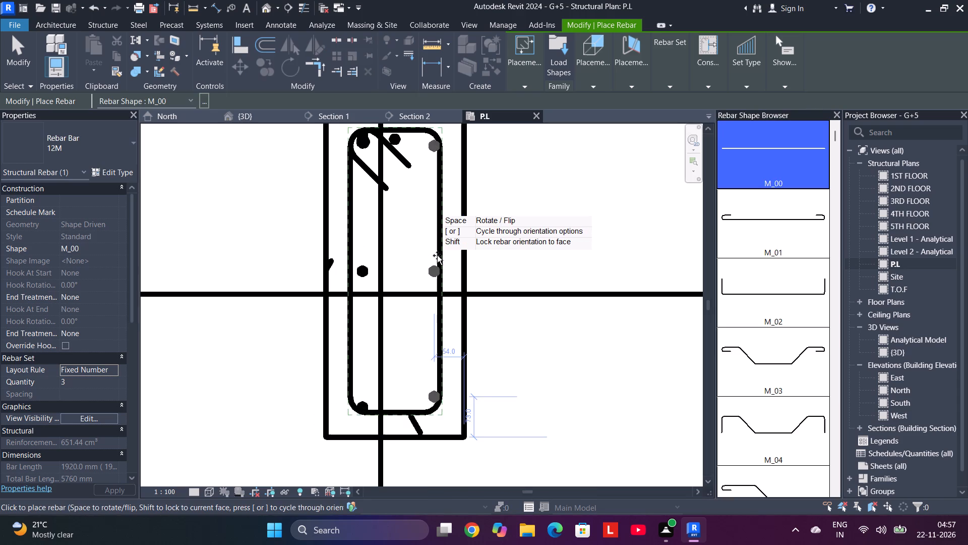
key(Escape)
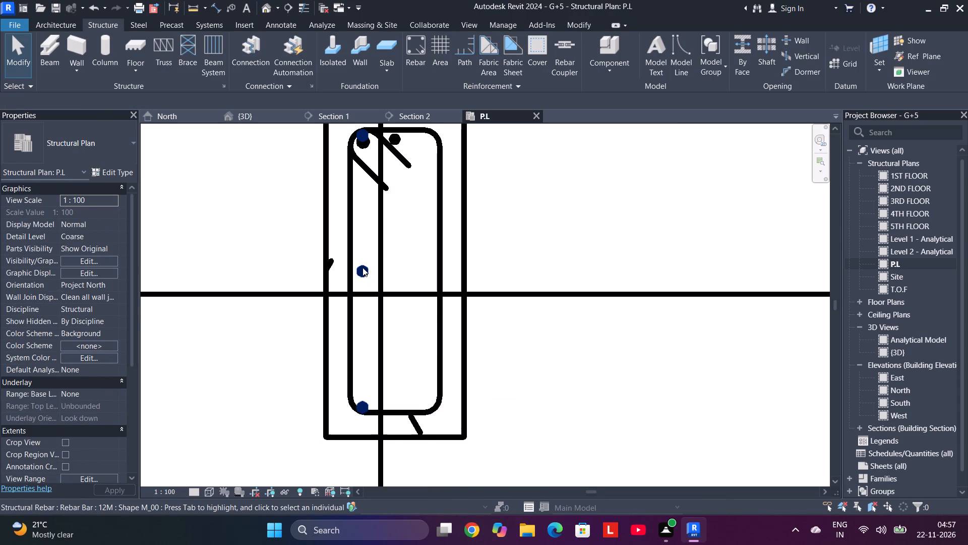
Pull both ends of the three-bar 12M set inward, lowest bar about 181 mm above the column's bottom face, and nudge it towards the stirrup's left leg.
click(362, 267)
drag(364, 408, 364, 406)
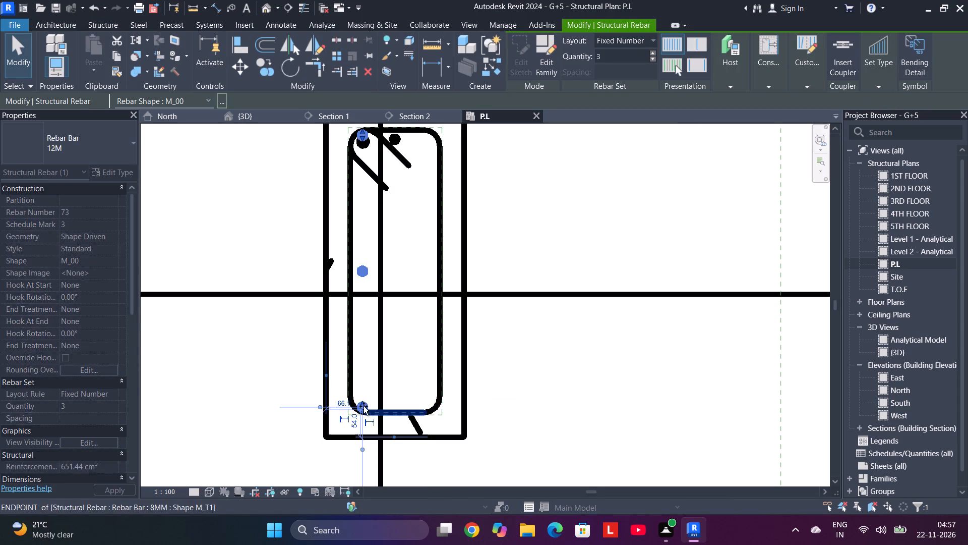
drag(364, 406, 360, 348)
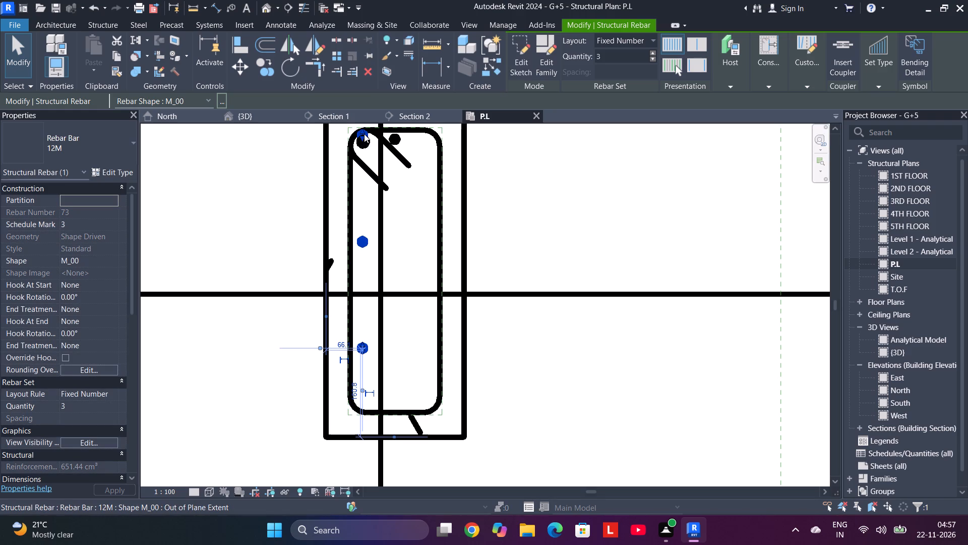
drag(364, 134, 354, 187)
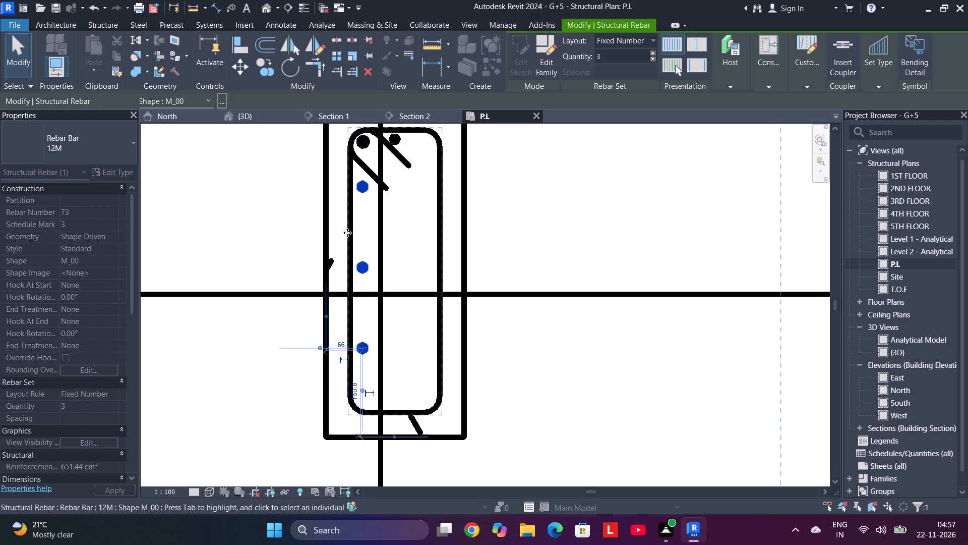
drag(358, 350, 358, 337)
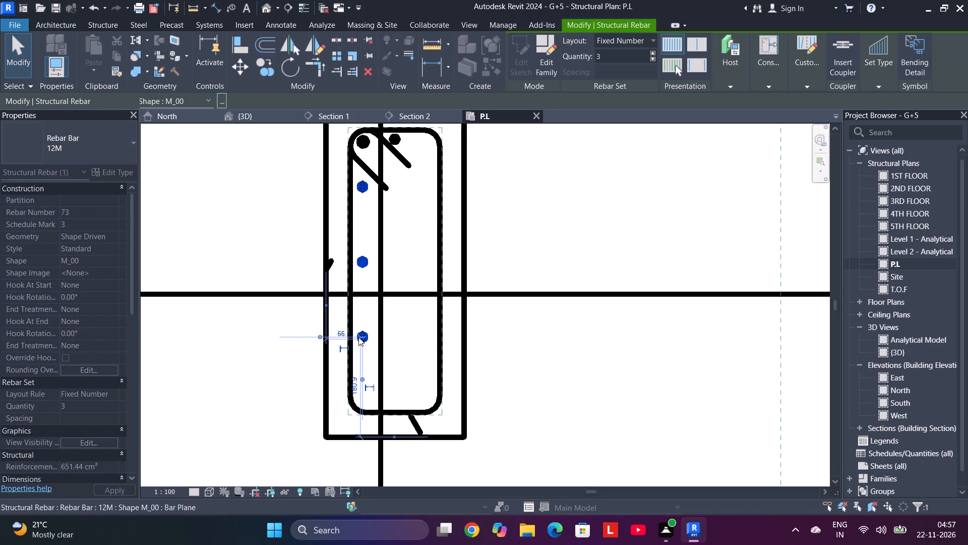
click(361, 187)
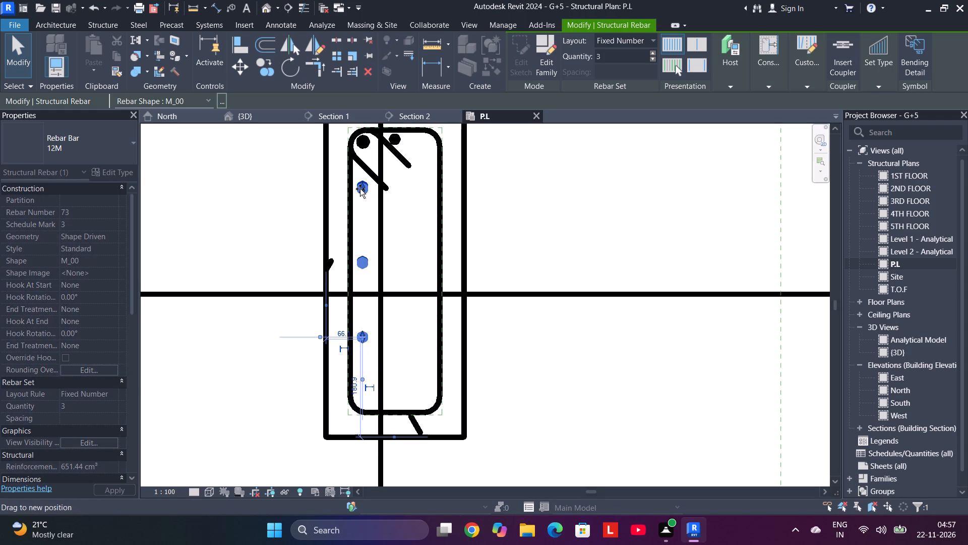
key(Left)
click(499, 211)
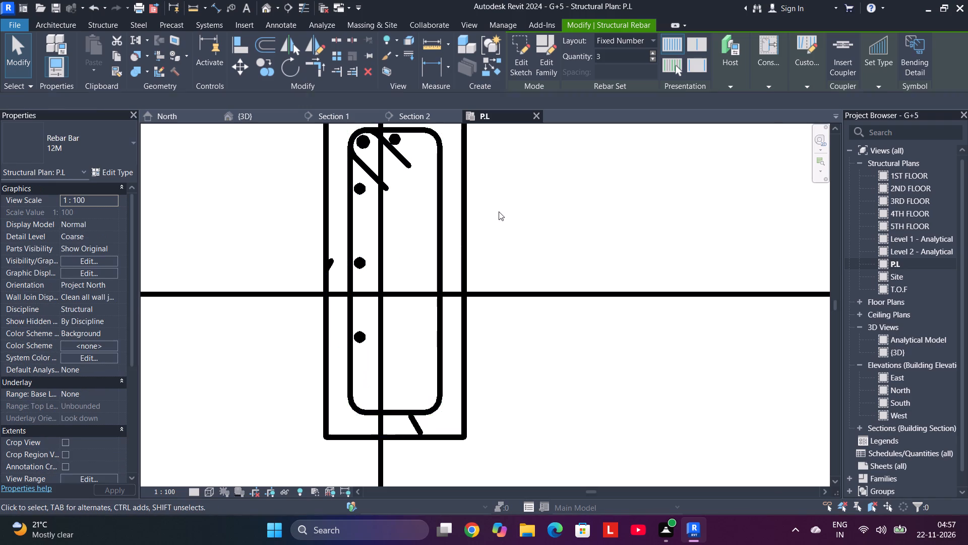
Edit the 16M corner bar's sketch in Section 2 and draw a horizontal leg near the footing's bottom, from its left side to near the bar.
middle_drag(406, 170, 389, 236)
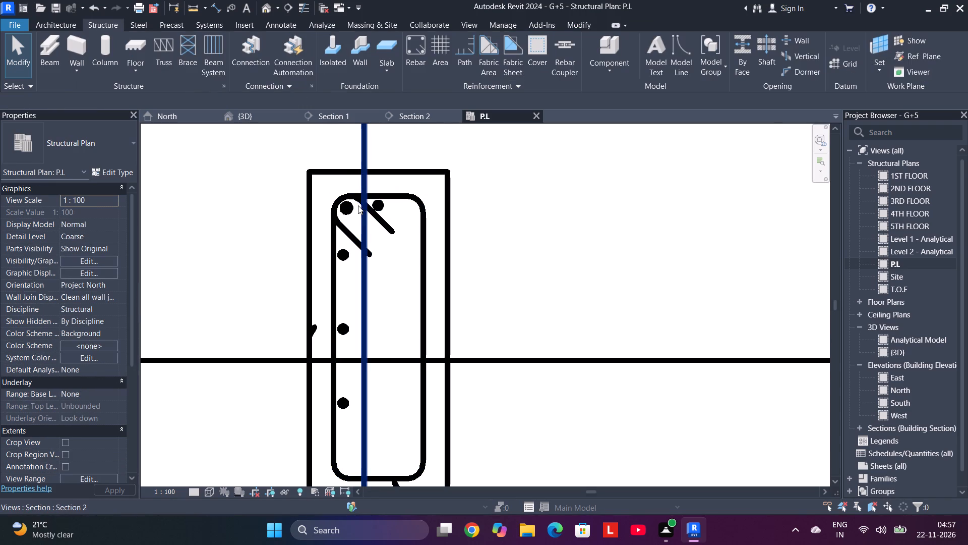
click(349, 204)
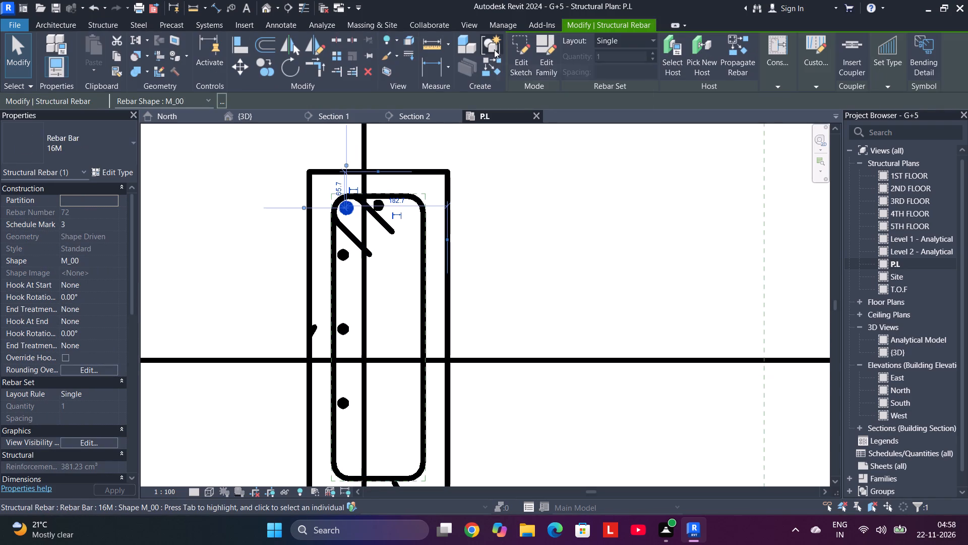
scroll(509, 203, down, 5)
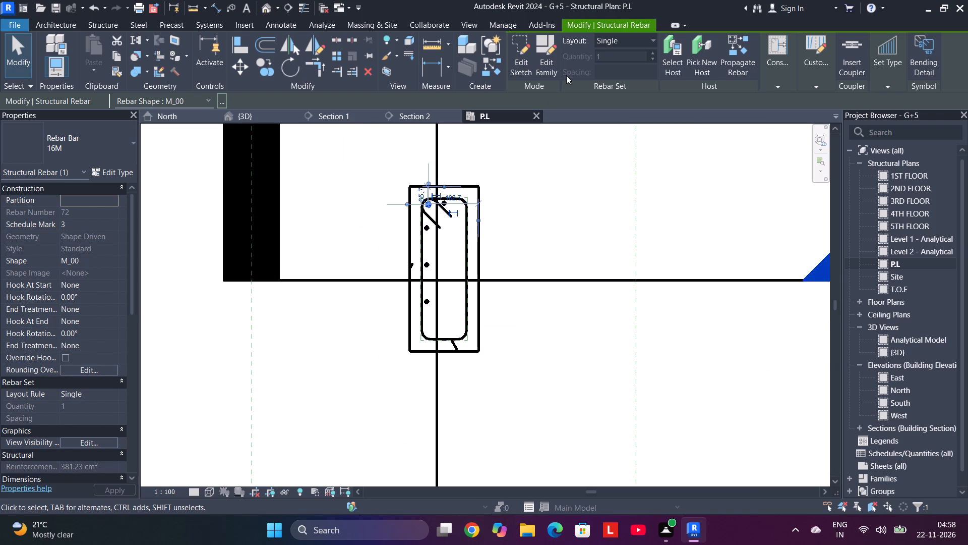
click(523, 52)
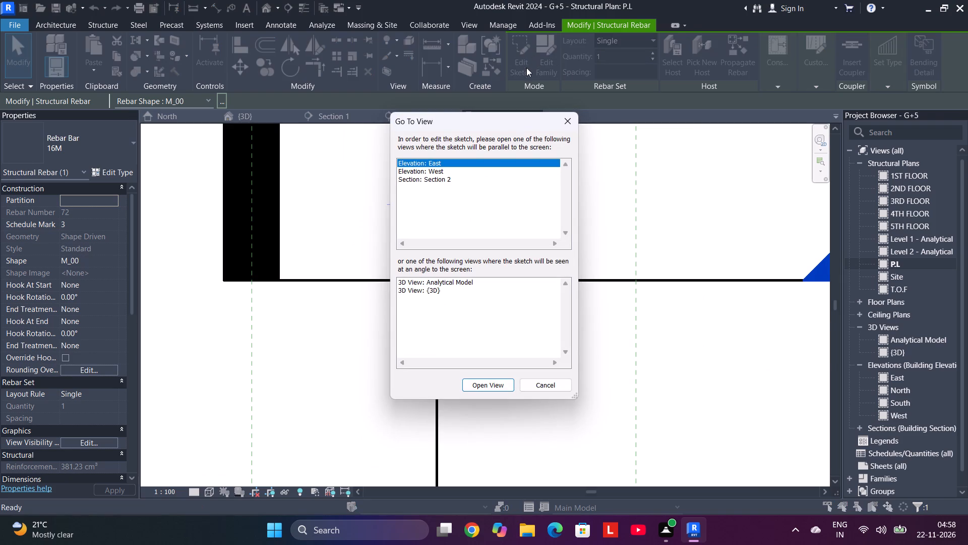
click(471, 179)
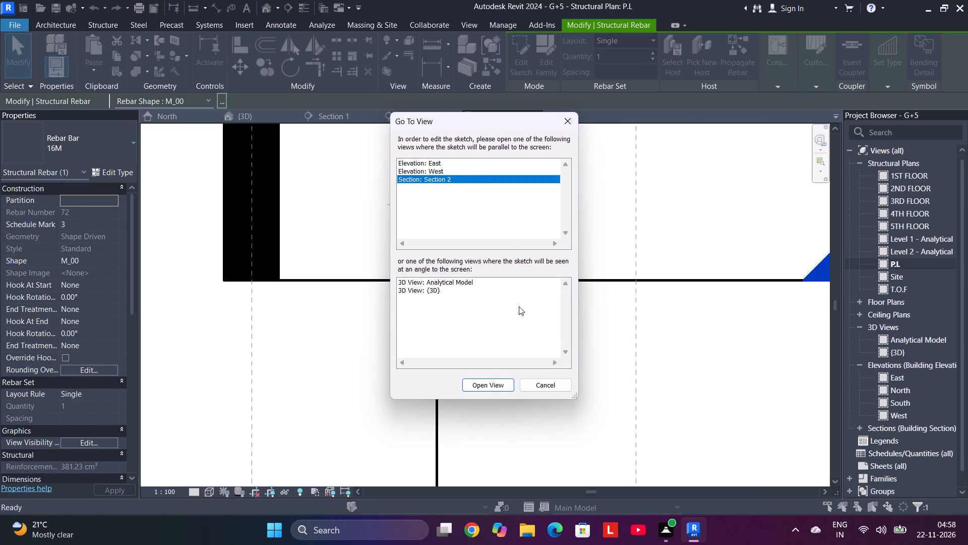
click(493, 385)
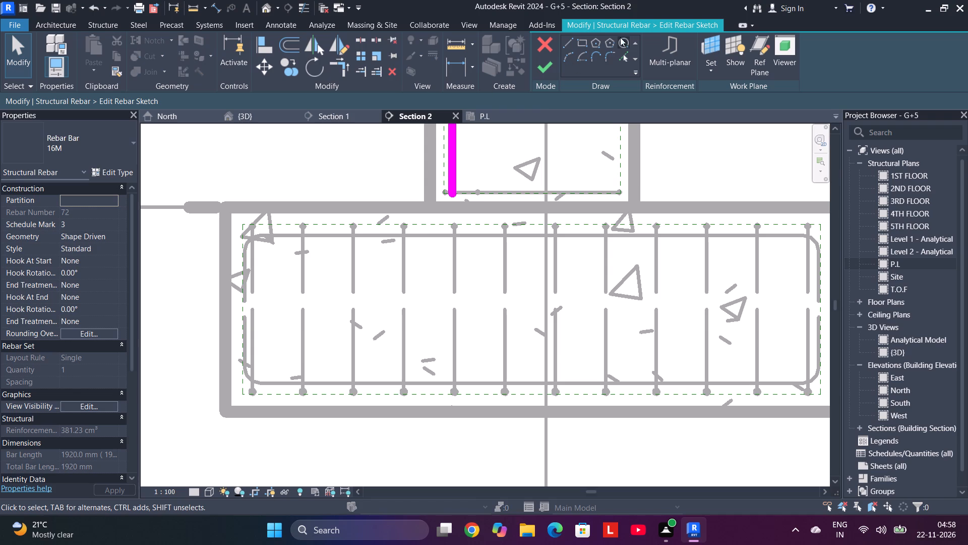
click(570, 42)
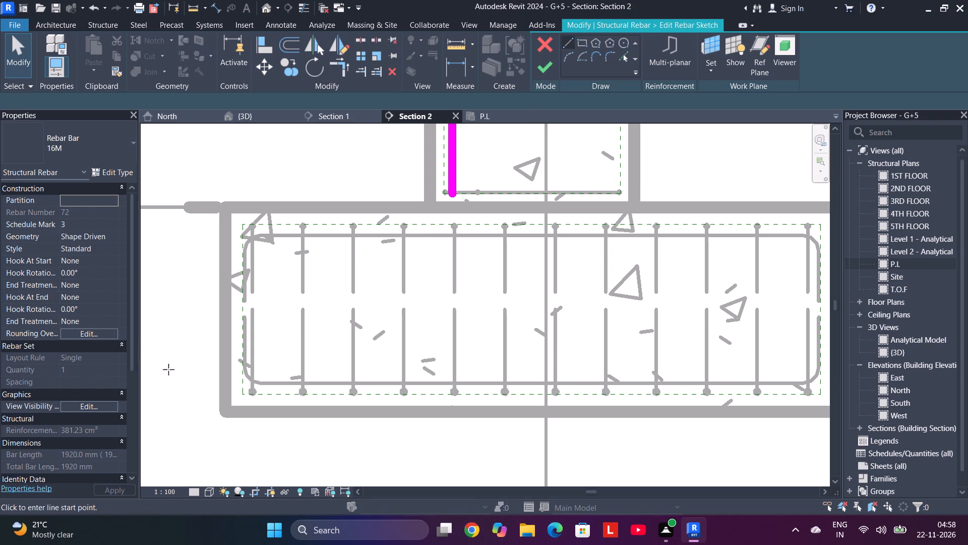
click(252, 373)
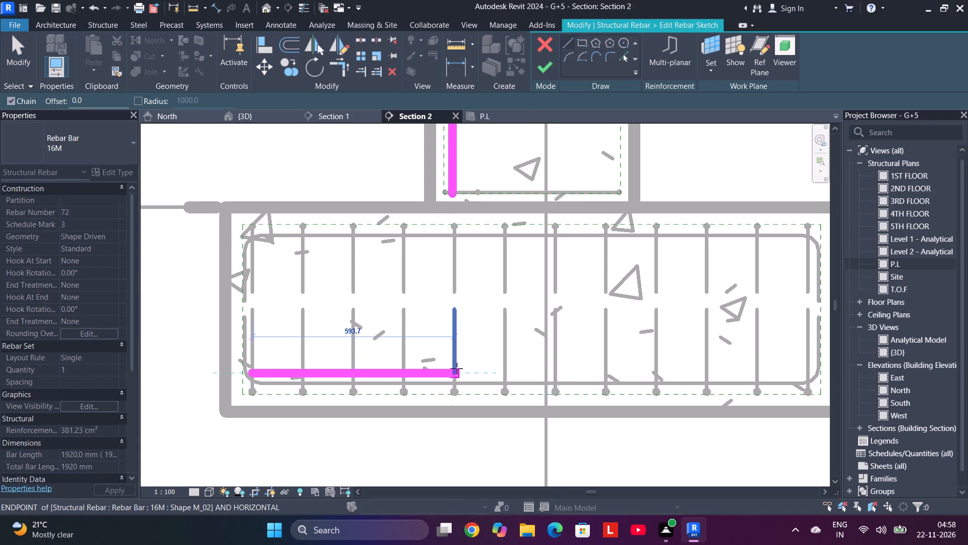
click(444, 376)
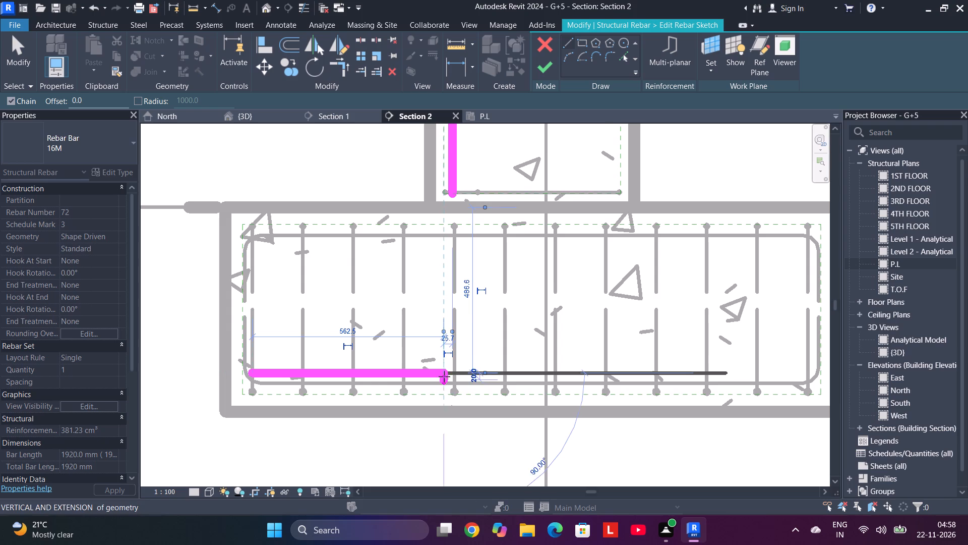
Trim/extend the vertical bar line and the horizontal leg into an L-shaped corner and finish the rebar sketch.
click(343, 71)
click(443, 172)
click(456, 176)
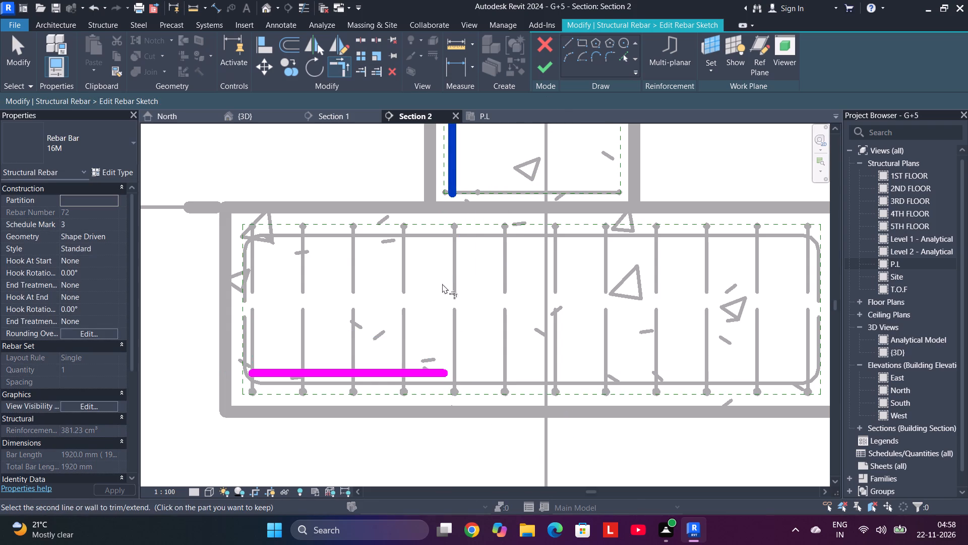
click(432, 374)
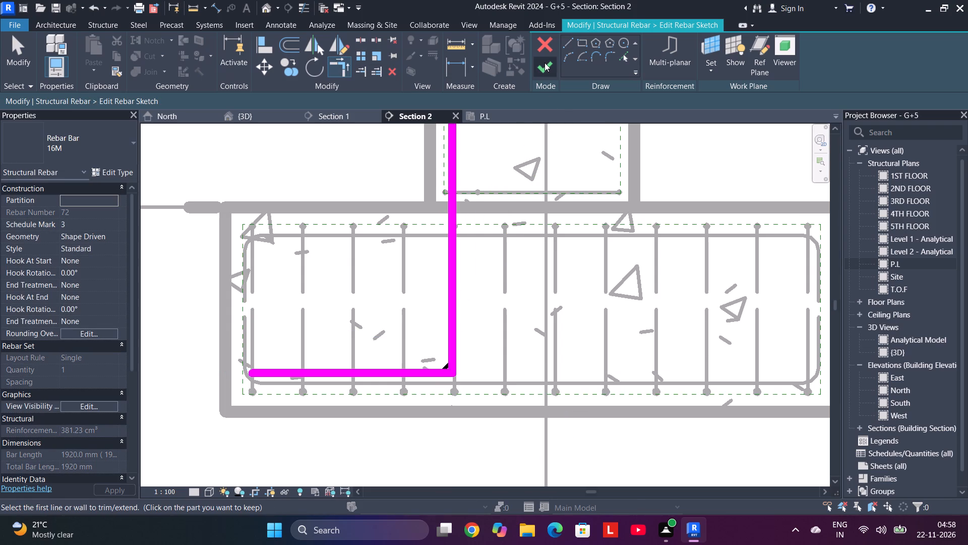
click(544, 63)
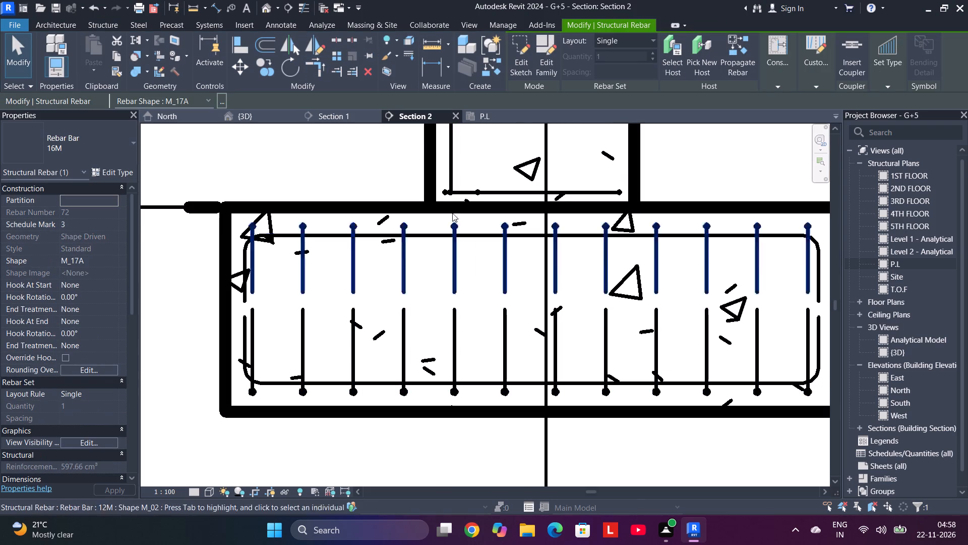
In the P.L plan, rotate the L-shaped 16M corner bar about its vertical leg so its horizontal leg points diagonally towards the footing's upper-left corner.
click(486, 120)
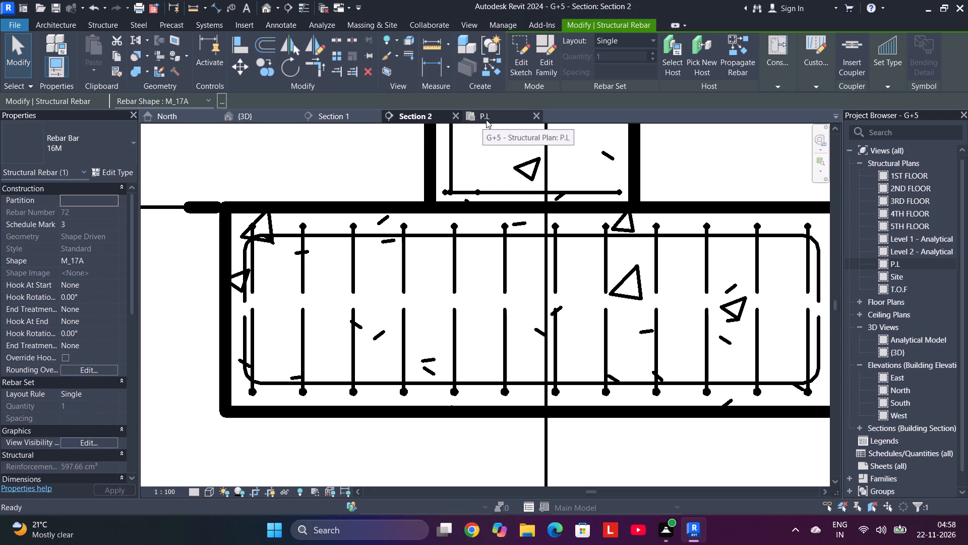
scroll(431, 234, down, 2)
middle_drag(432, 241, 474, 369)
scroll(455, 315, up, 1)
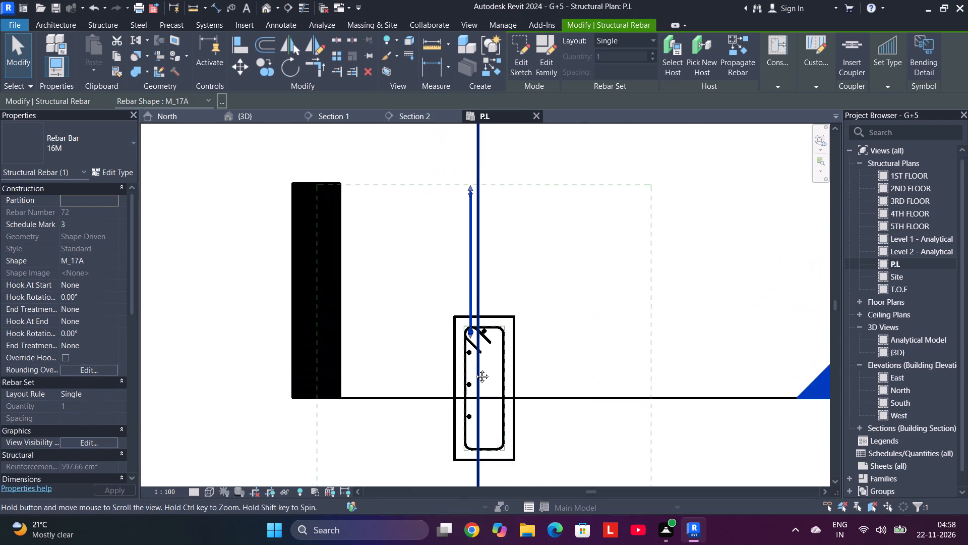
middle_drag(474, 369, 467, 365)
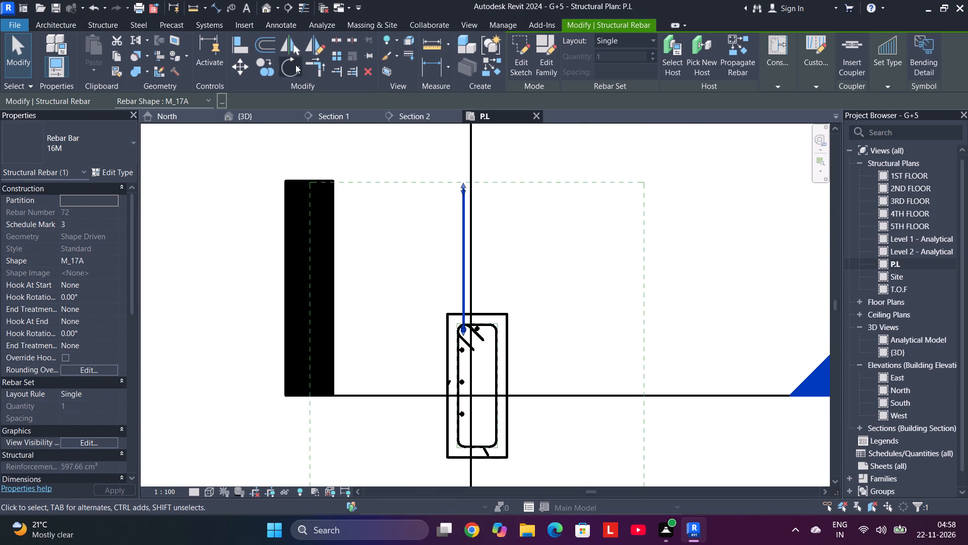
click(295, 65)
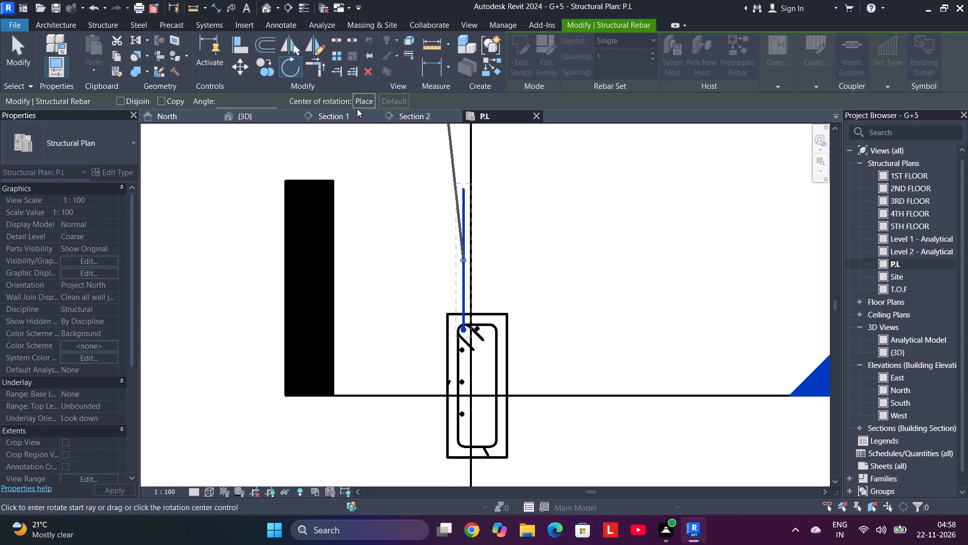
click(363, 104)
scroll(457, 340, up, 5)
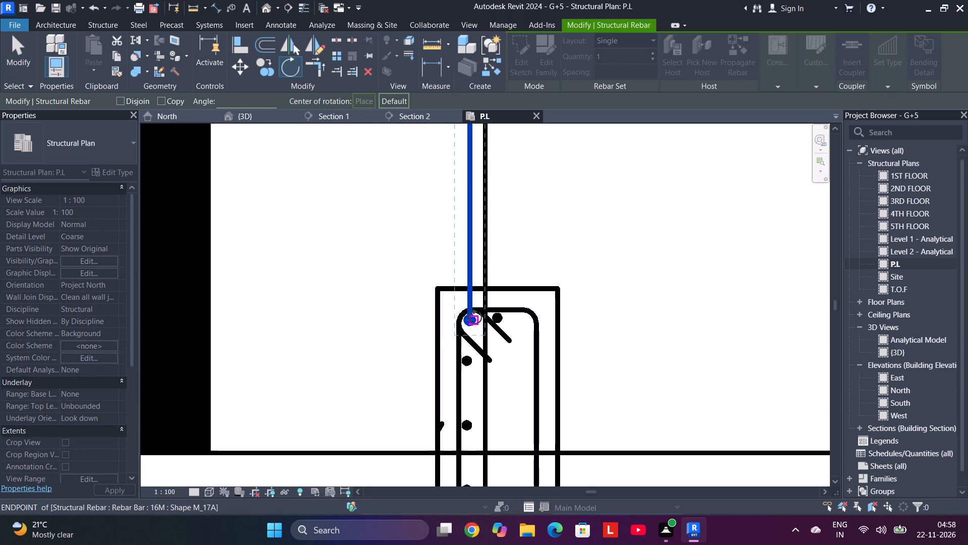
scroll(475, 317, up, 3)
click(468, 321)
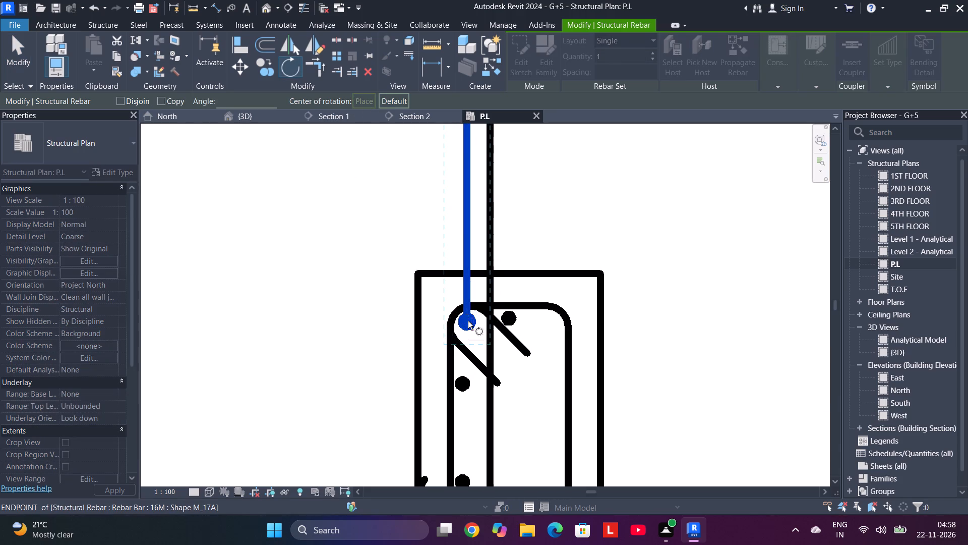
click(466, 233)
scroll(301, 237, down, 1)
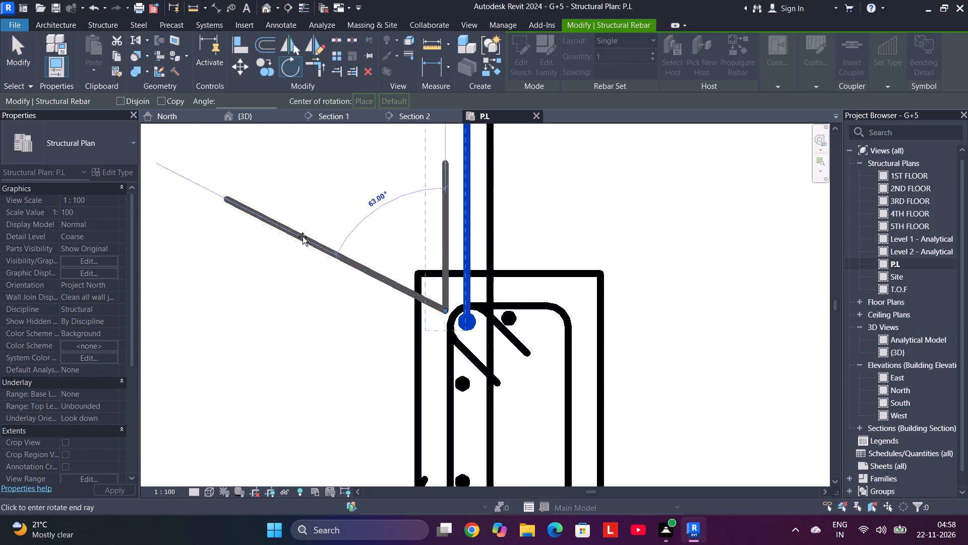
scroll(302, 237, down, 2)
click(334, 219)
Stretch the free end of the 16M bar's diagonal leg outward to near the footing's upper-left corner.
scroll(334, 219, down, 2)
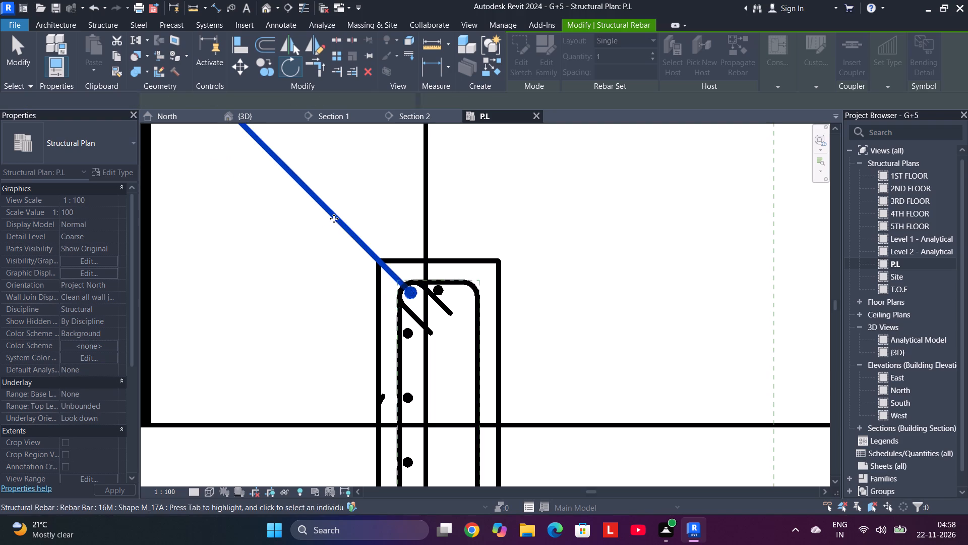
middle_drag(335, 220, 431, 368)
drag(334, 266, 286, 234)
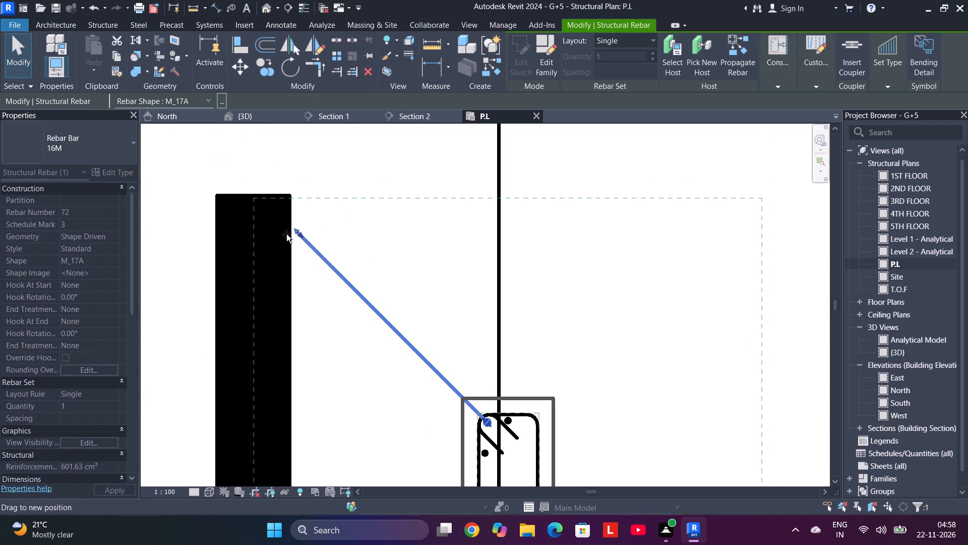
drag(286, 234, 264, 221)
Edit the sketch of the single 12M bar beside the corner bar in Section 2 and draw a horizontal leg about 562 mm long near the footing's bottom.
scroll(515, 351, down, 2)
middle_drag(534, 351, 526, 331)
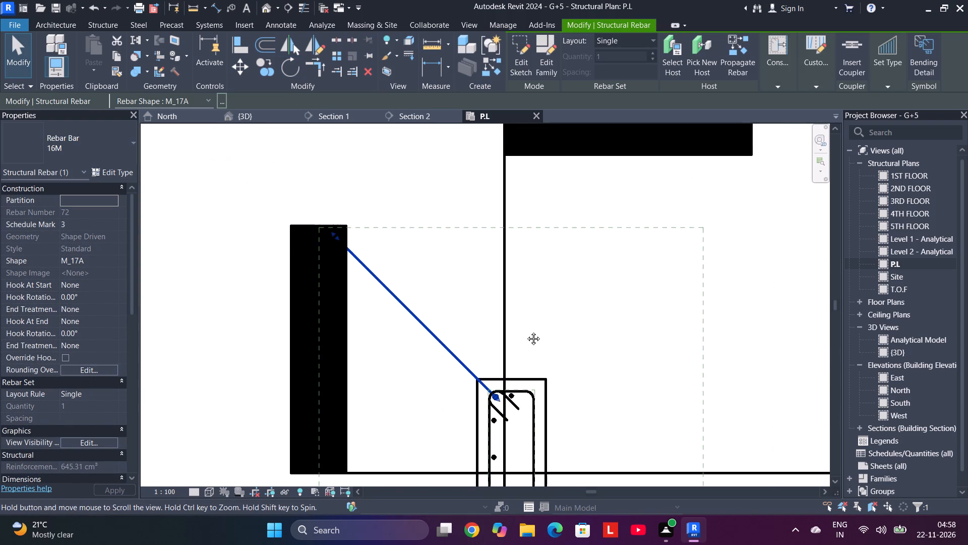
middle_drag(526, 331, 445, 302)
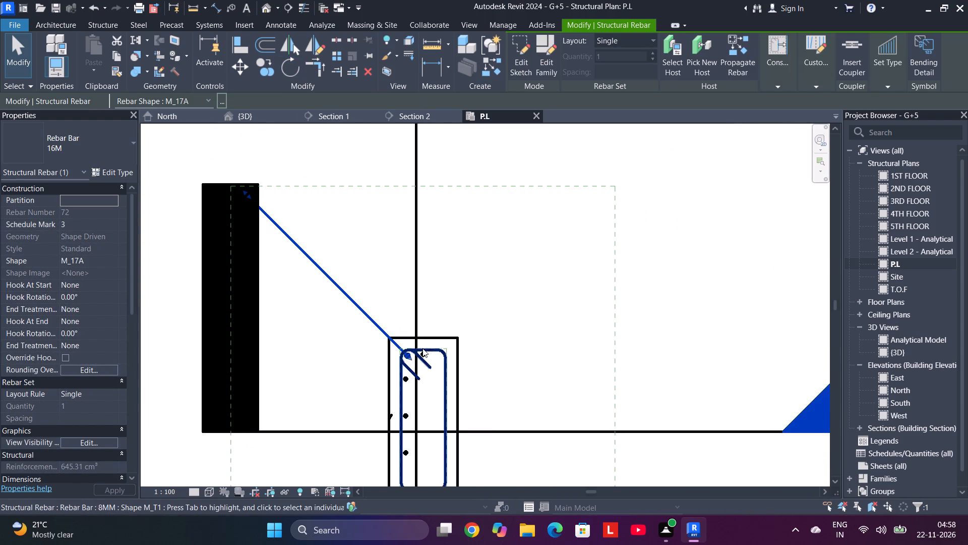
click(423, 353)
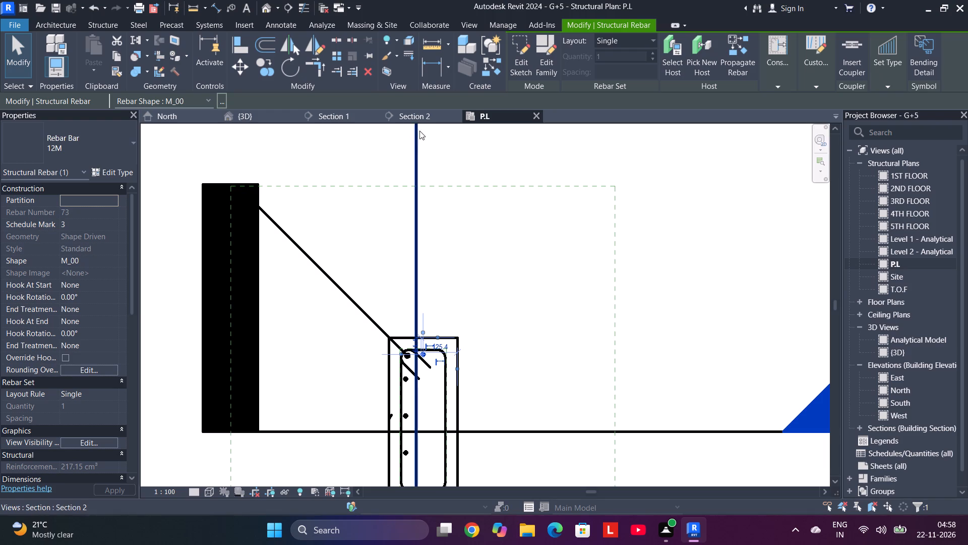
click(519, 52)
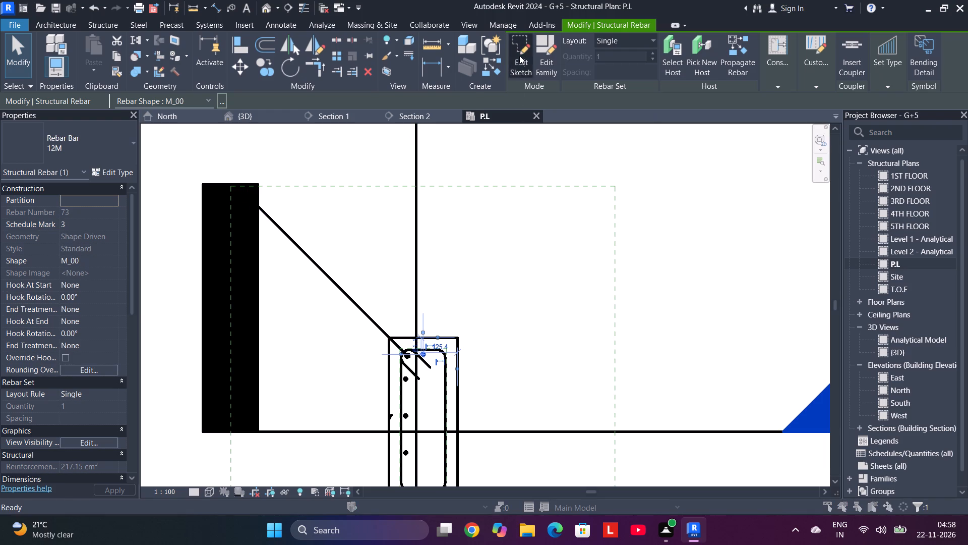
click(435, 181)
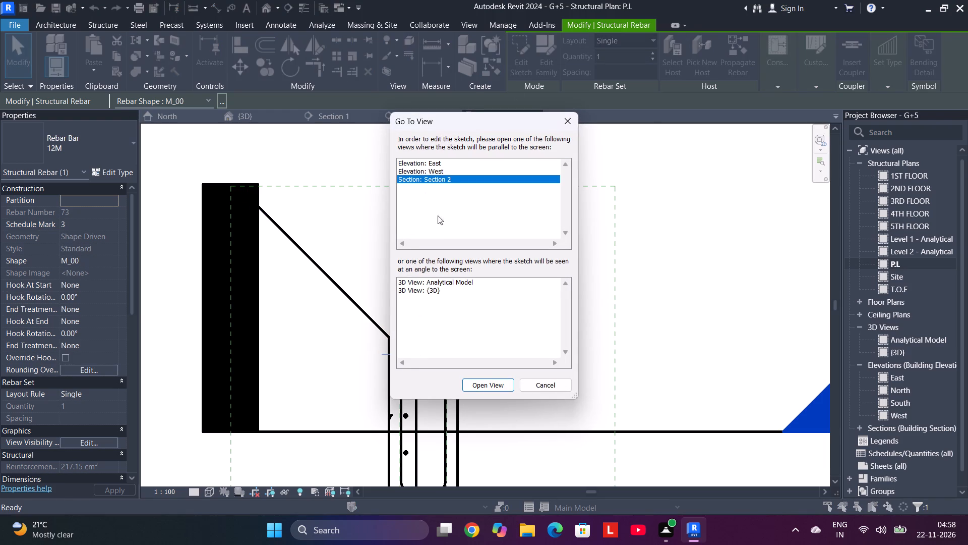
click(484, 384)
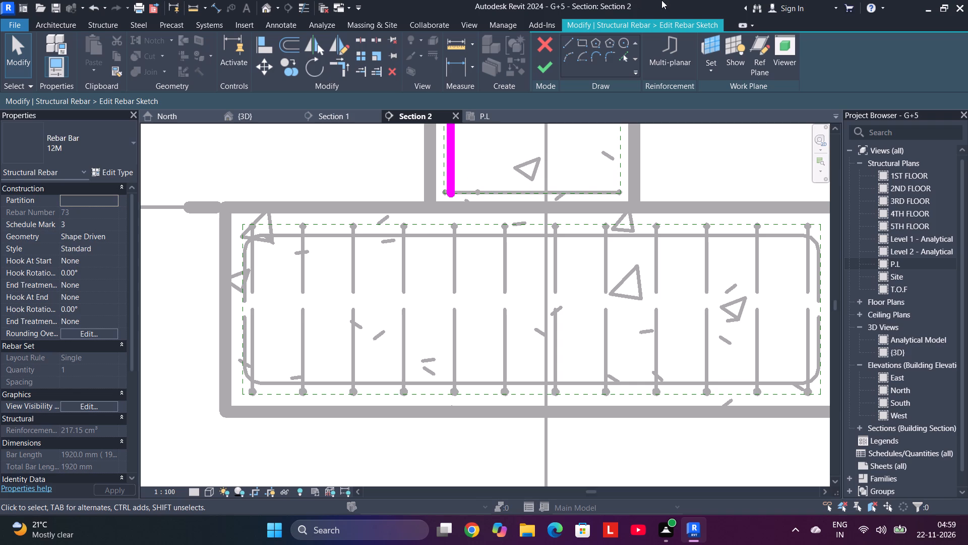
click(567, 45)
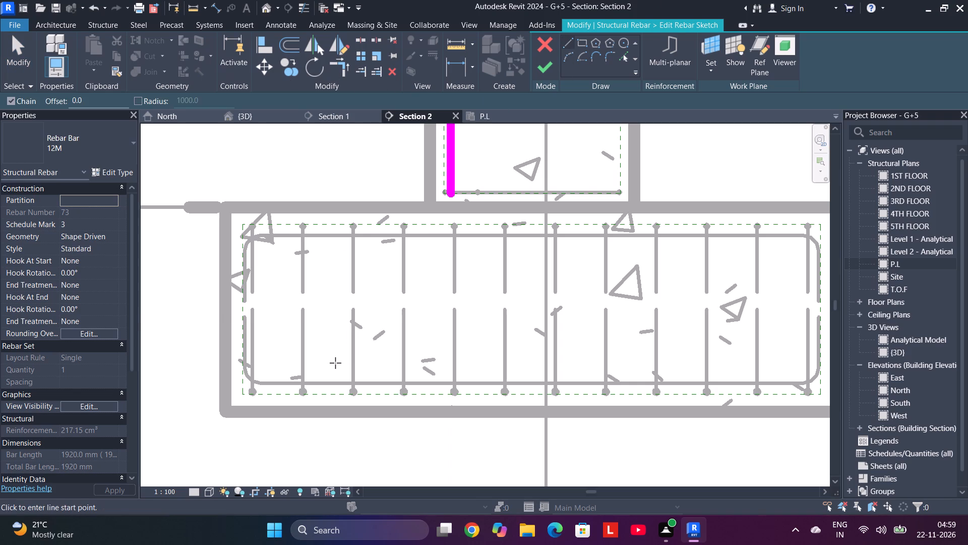
click(252, 373)
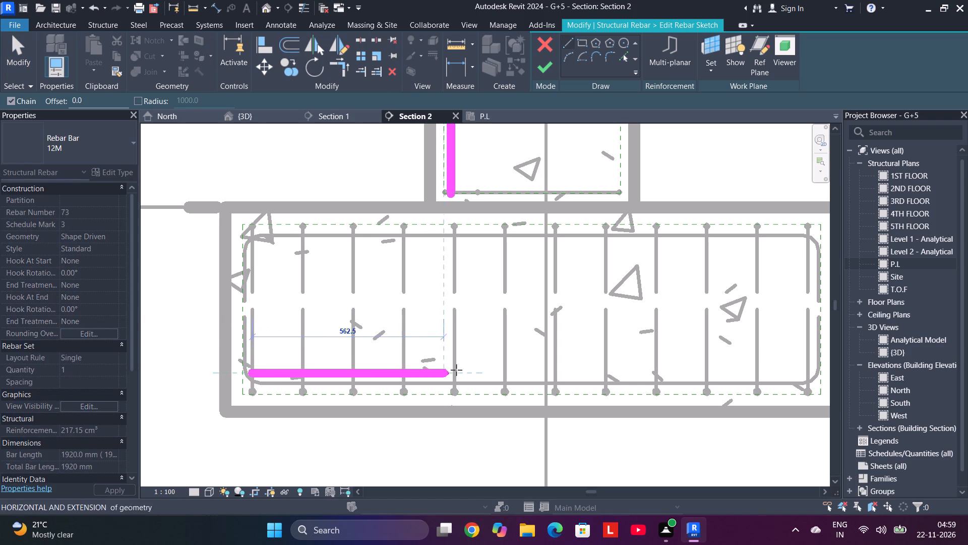
click(441, 369)
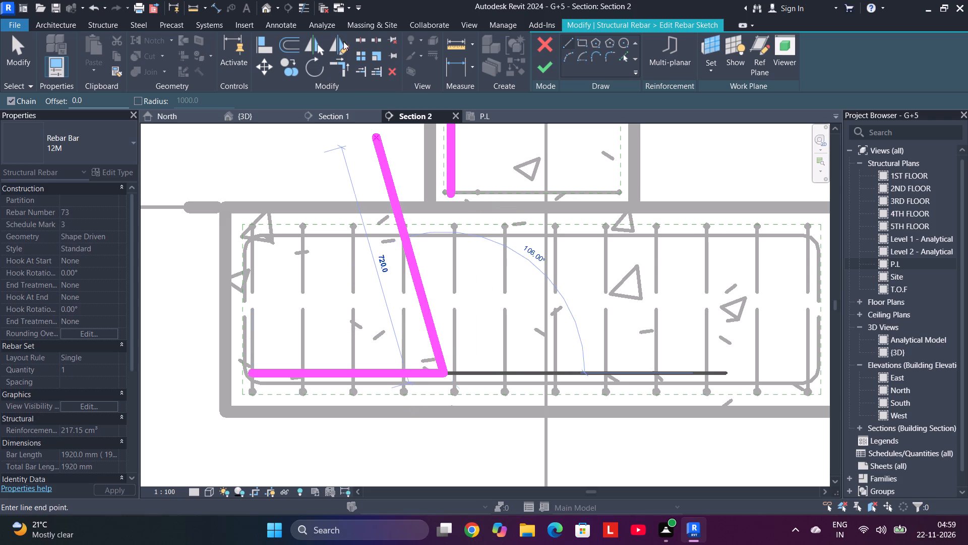
Trim/extend the 12M bar's vertical line and its horizontal leg into an L-shaped corner and finish the rebar sketch.
click(341, 70)
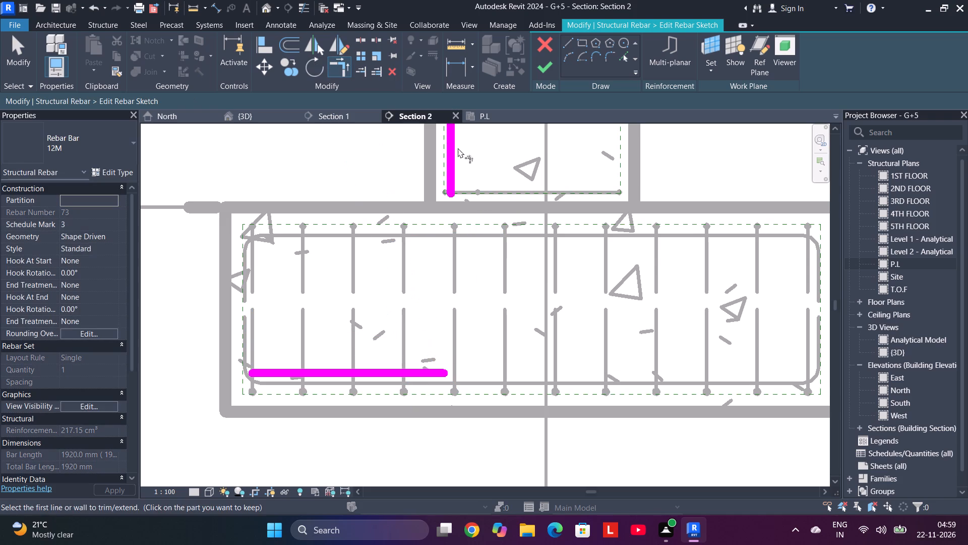
click(453, 155)
click(422, 373)
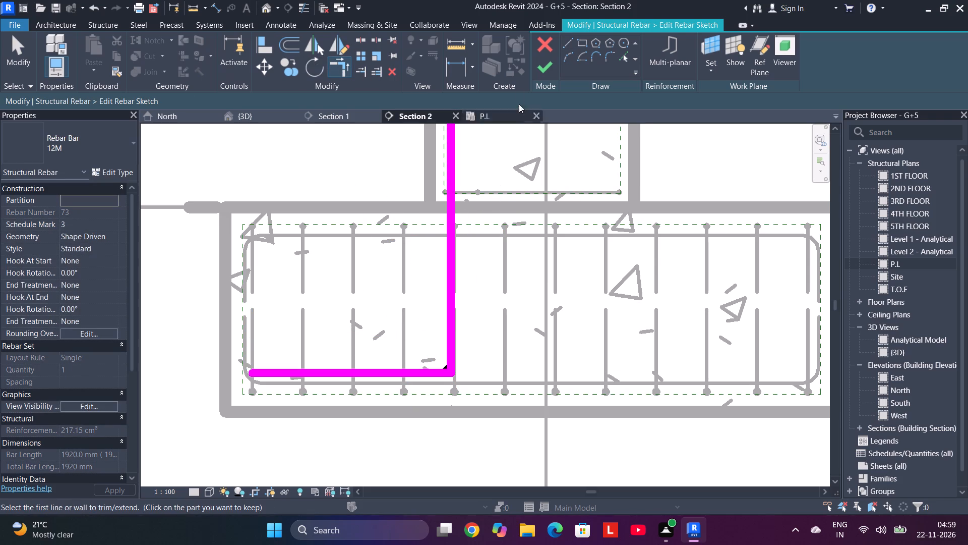
click(538, 65)
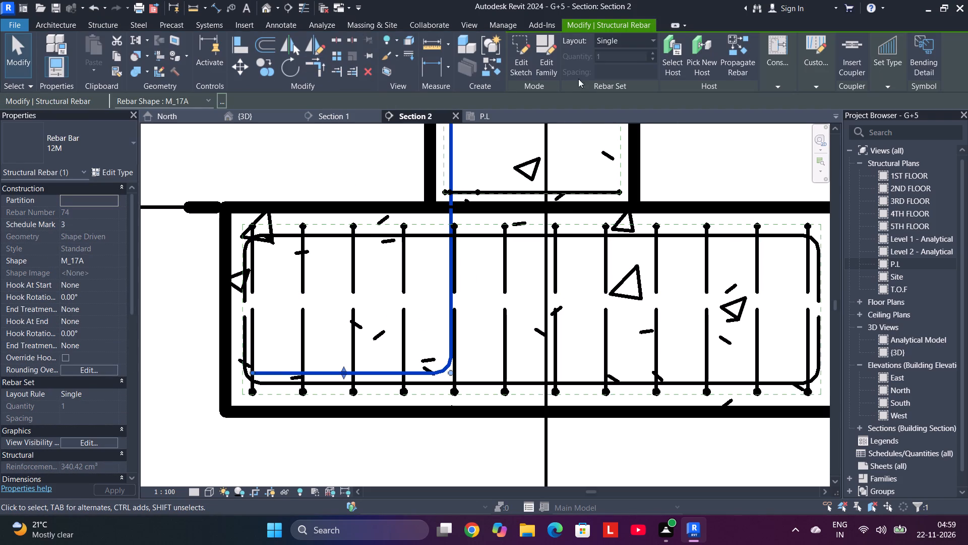
Edit the three-bar 12M set's sketch in Section 1 and draw a horizontal leg near the footing's bottom, from near the bar line towards the footing's left side.
click(510, 120)
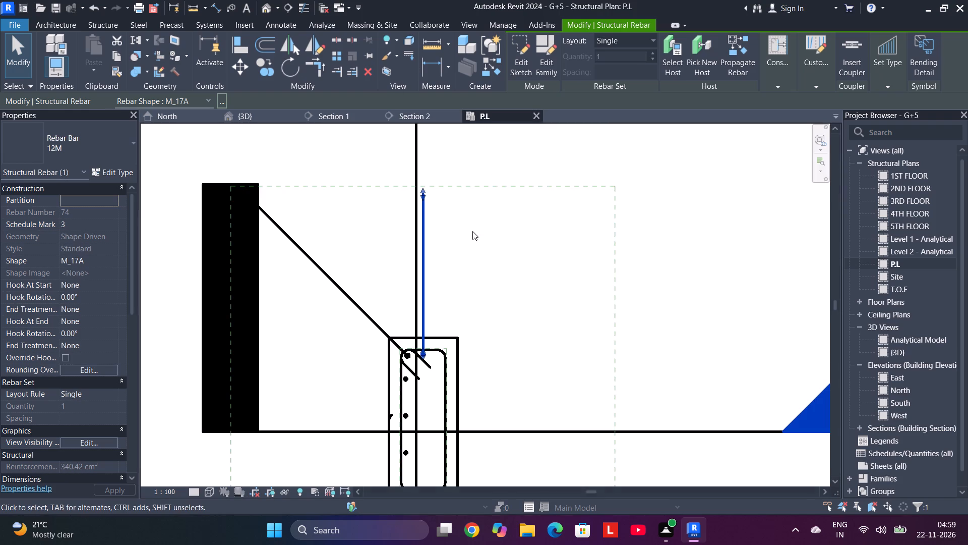
scroll(453, 266, down, 1)
middle_drag(478, 270, 443, 185)
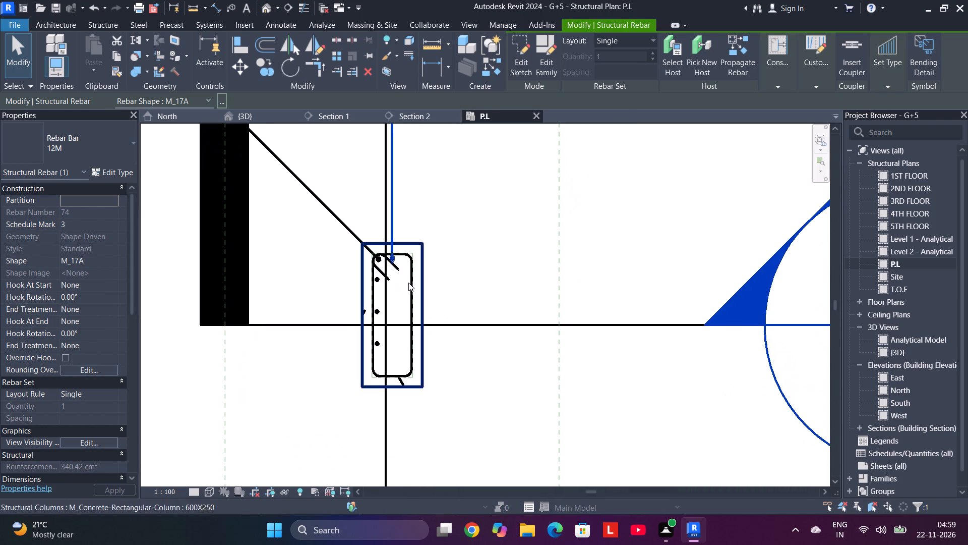
click(380, 280)
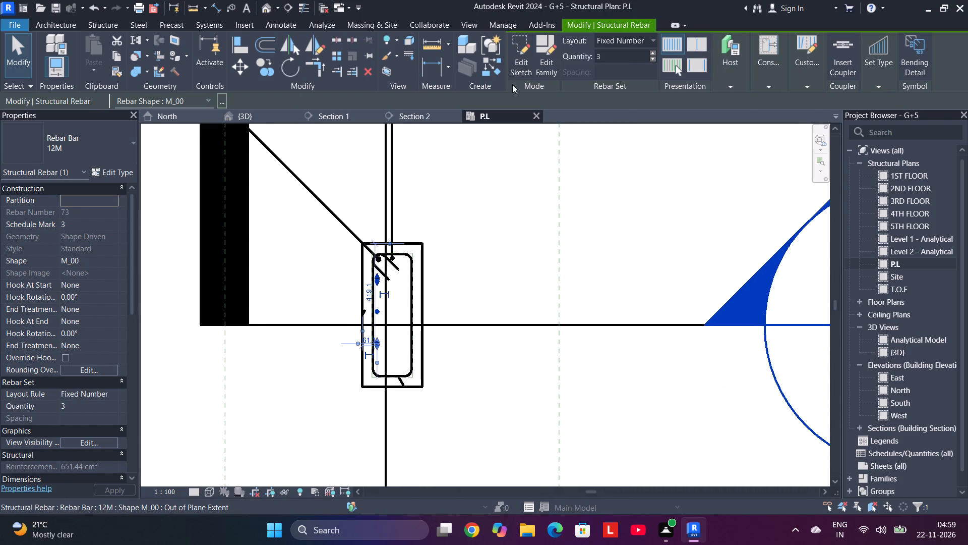
click(527, 64)
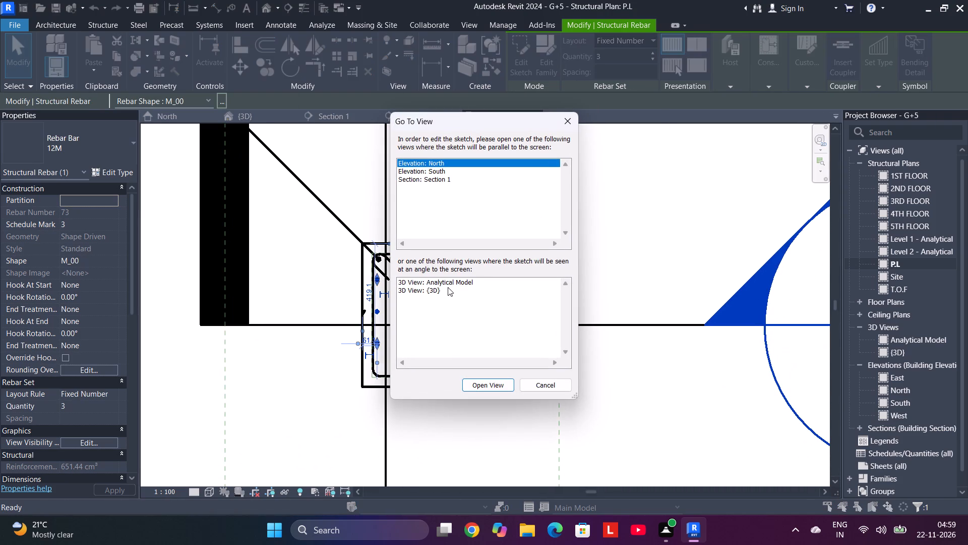
click(446, 185)
click(447, 180)
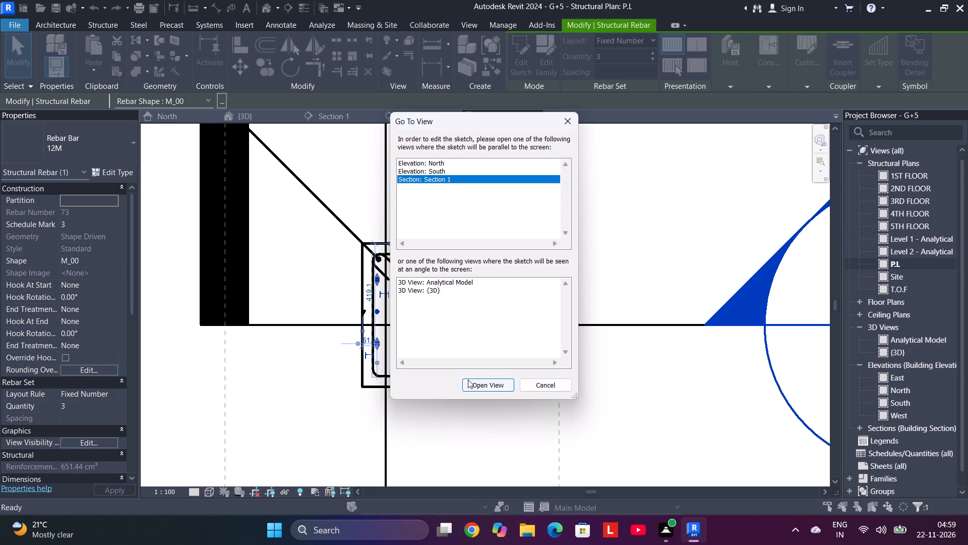
click(467, 383)
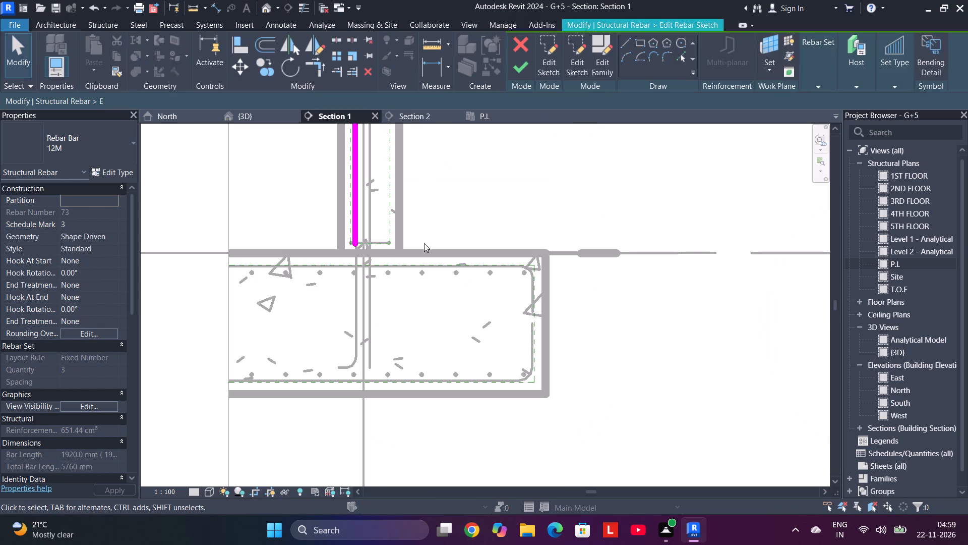
scroll(384, 277, down, 3)
middle_drag(389, 255, 517, 266)
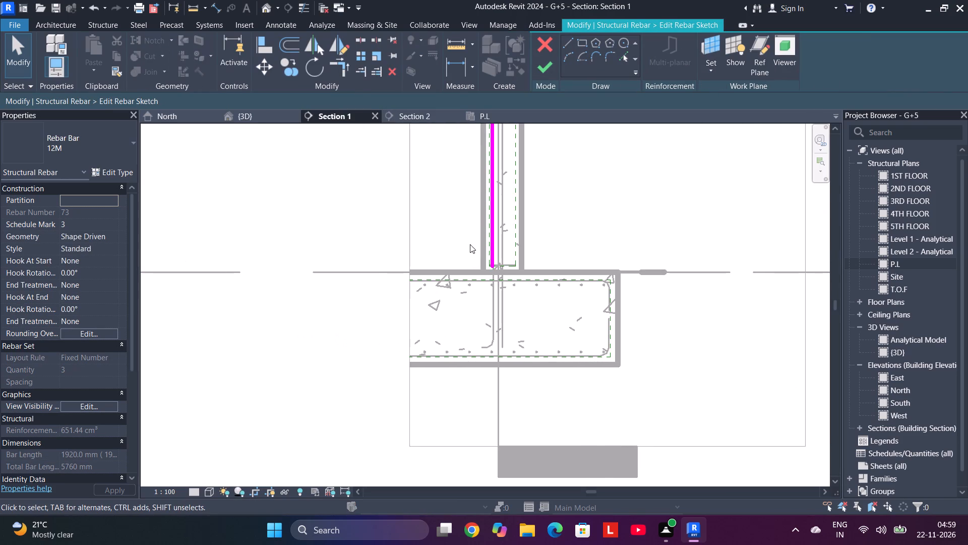
scroll(437, 246, down, 3)
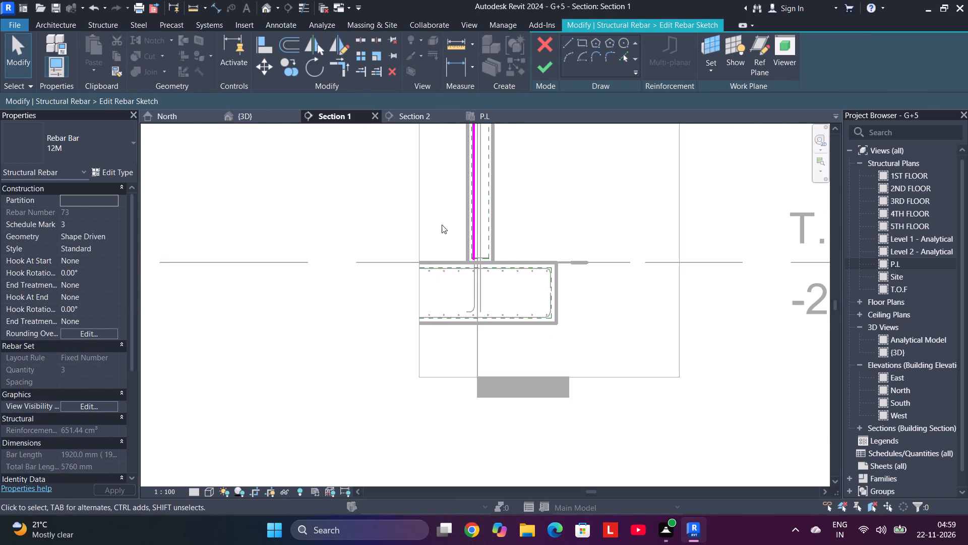
scroll(471, 220, up, 3)
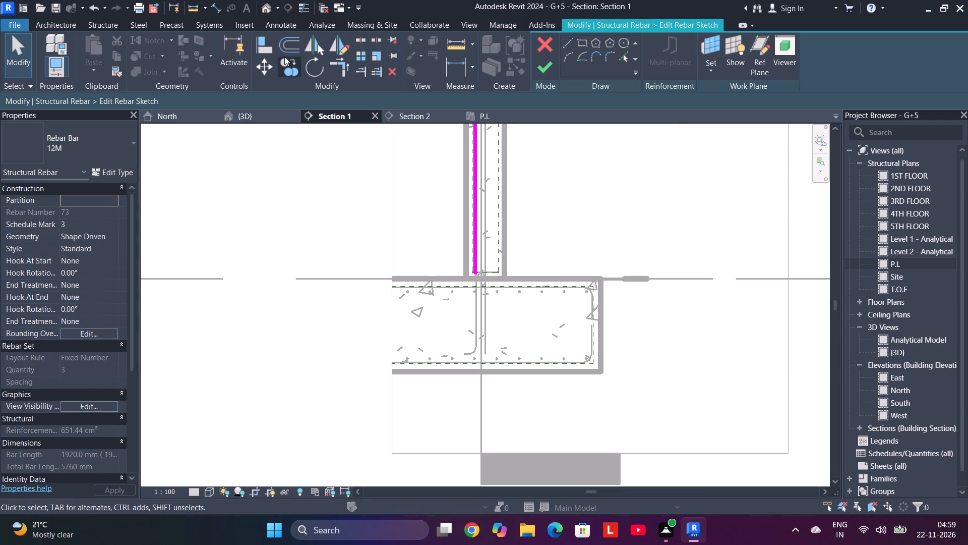
click(569, 44)
middle_drag(434, 350, 477, 300)
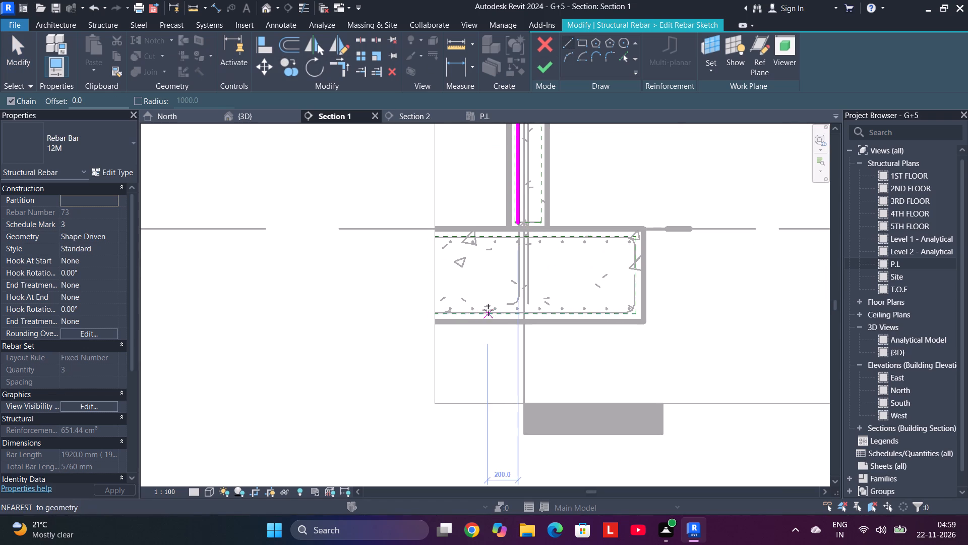
scroll(492, 307, up, 4)
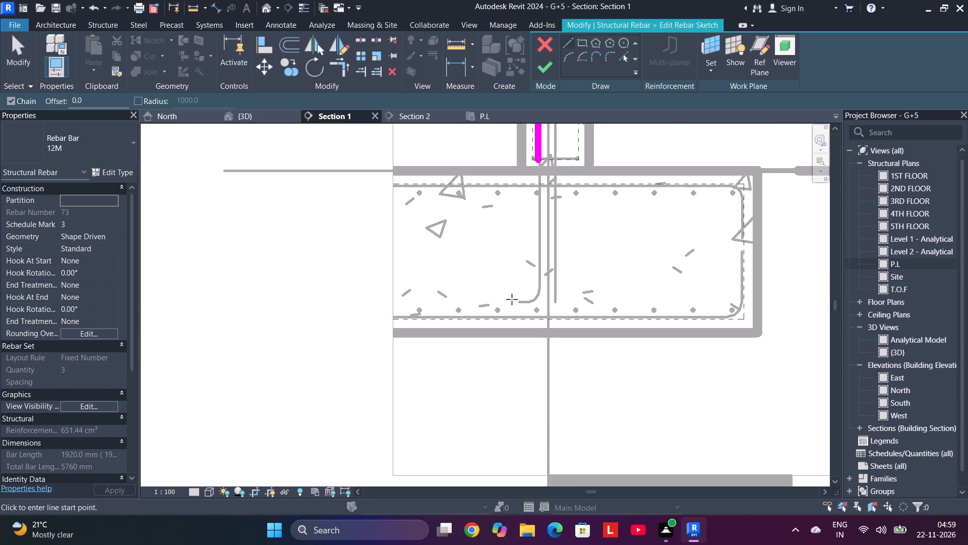
click(530, 301)
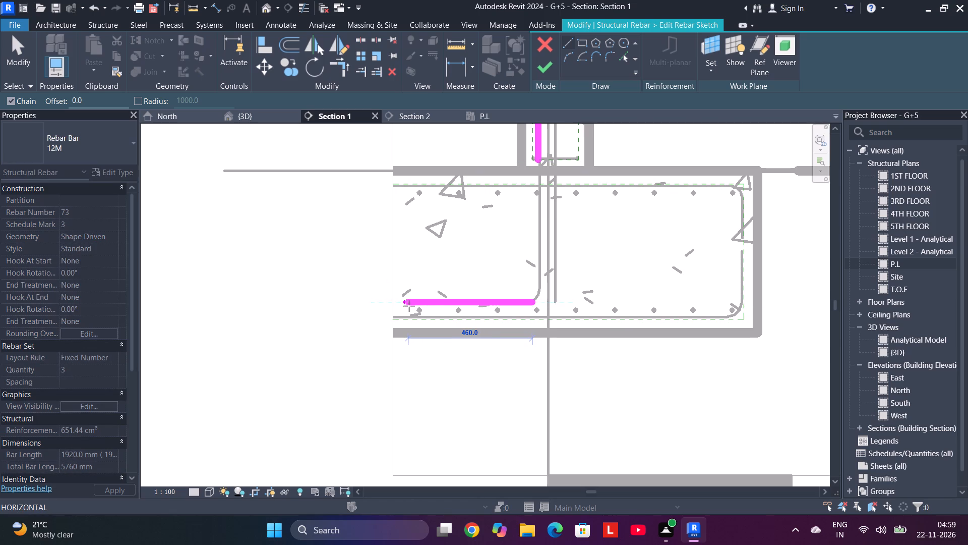
click(403, 306)
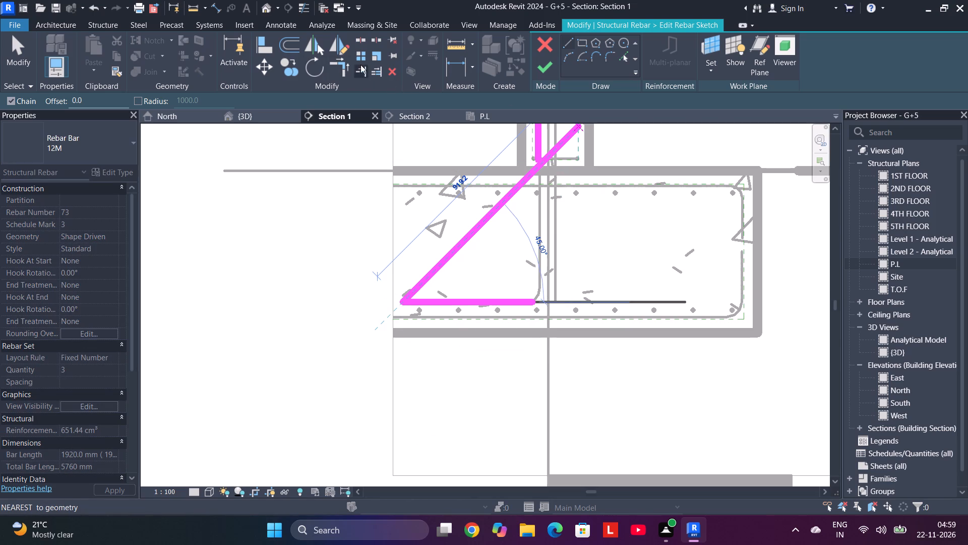
Trim/extend the 12M set's vertical line and its horizontal leg into an L-shaped corner and finish the rebar sketch.
click(341, 66)
click(538, 142)
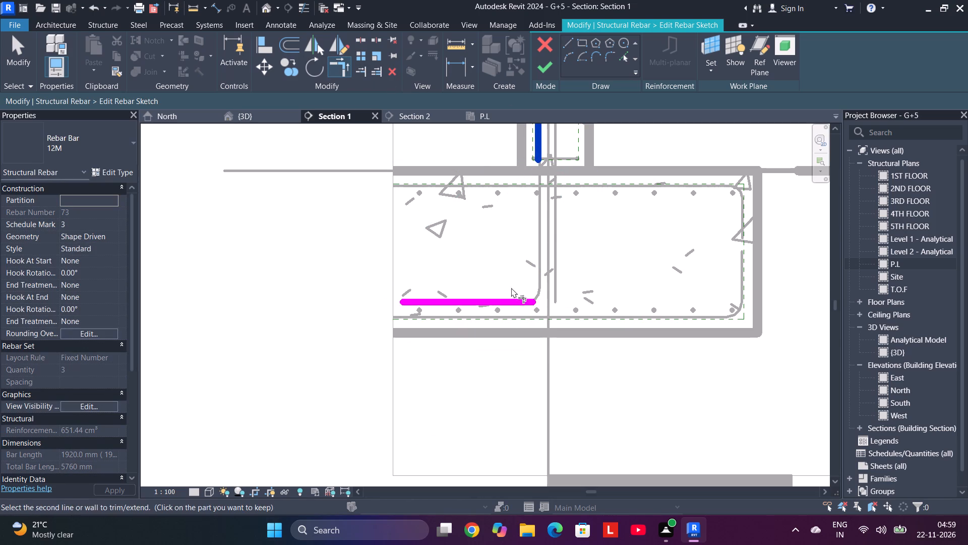
click(497, 299)
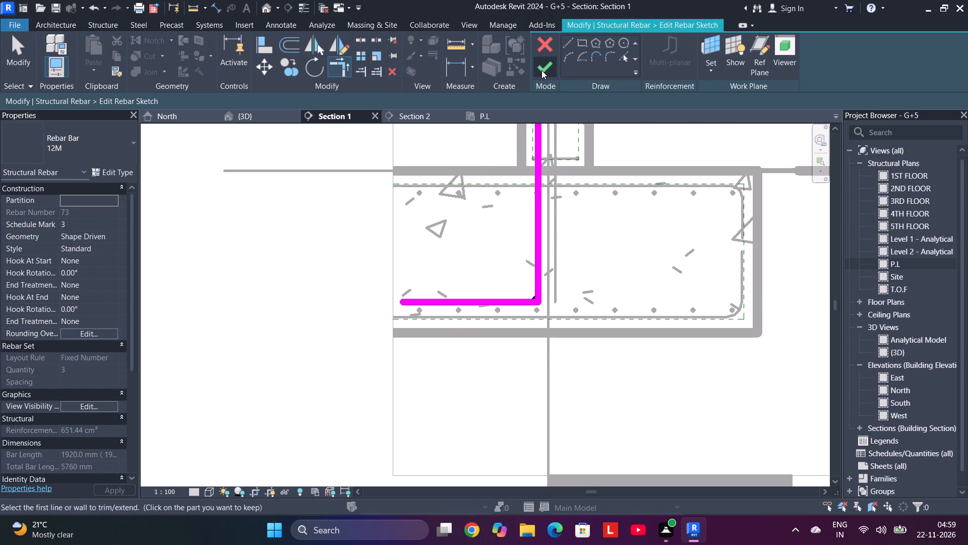
click(541, 70)
Extend Section 1's left crop boundary outward past the footing's left edge.
scroll(462, 268, down, 3)
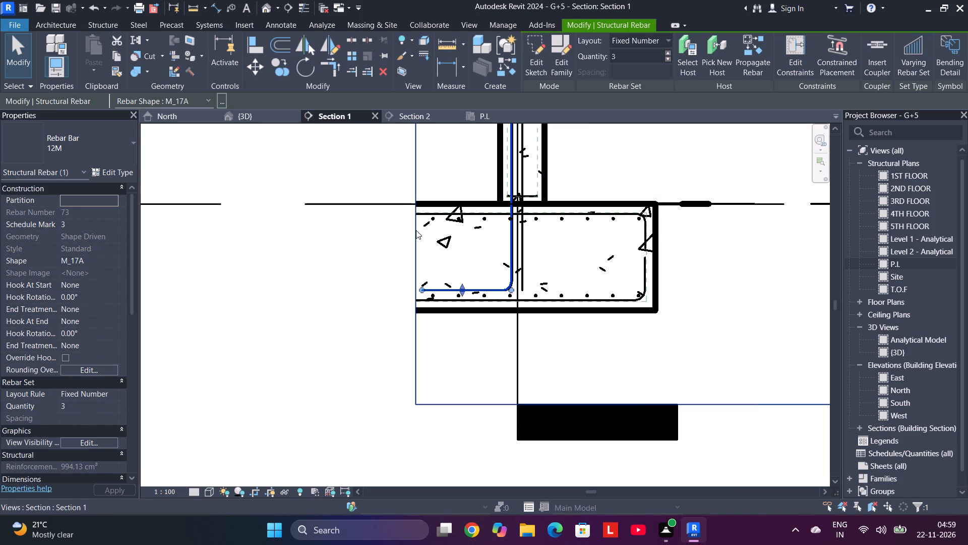
click(416, 230)
middle_drag(445, 164, 459, 254)
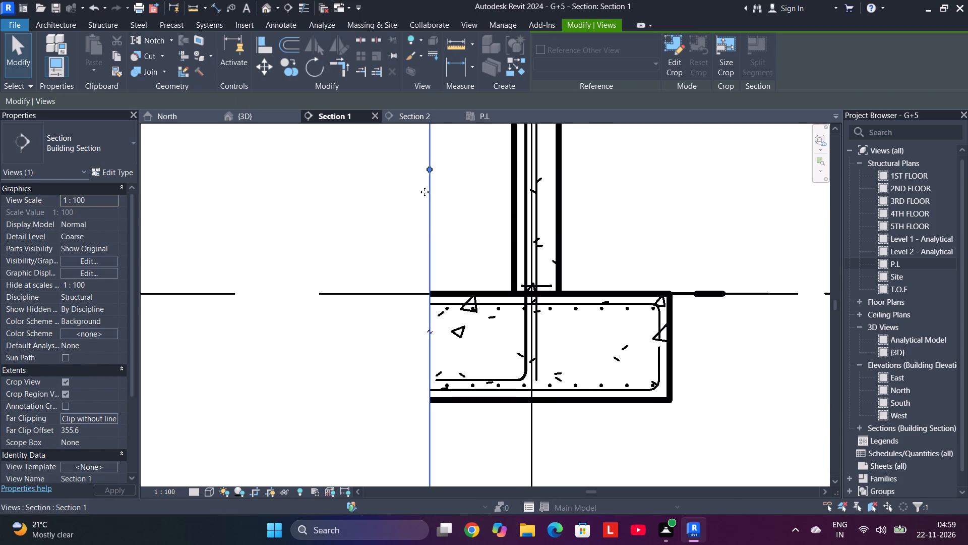
drag(434, 167, 335, 169)
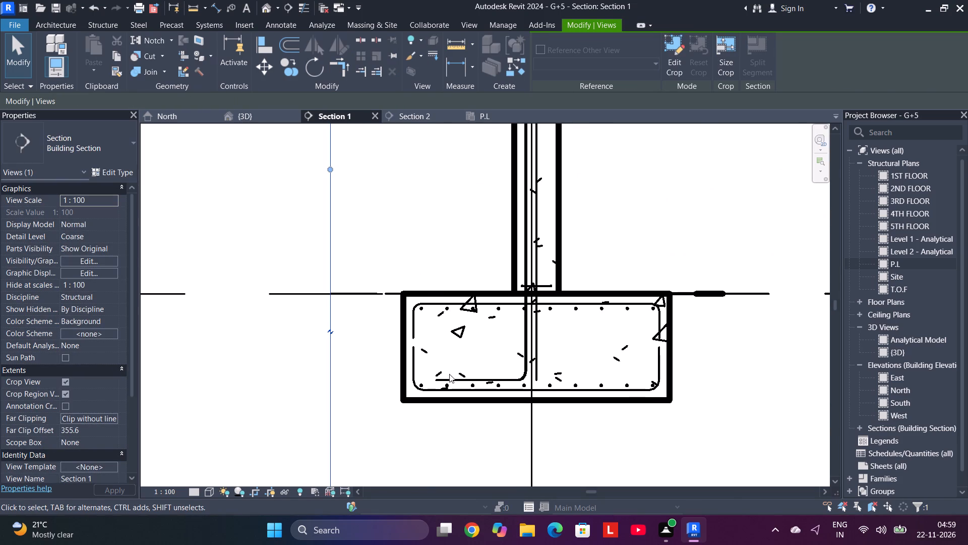
Stretch the free end of the three-bar 12M set's horizontal leg outward to near the footing's lower-left corner.
click(449, 375)
drag(437, 379, 421, 378)
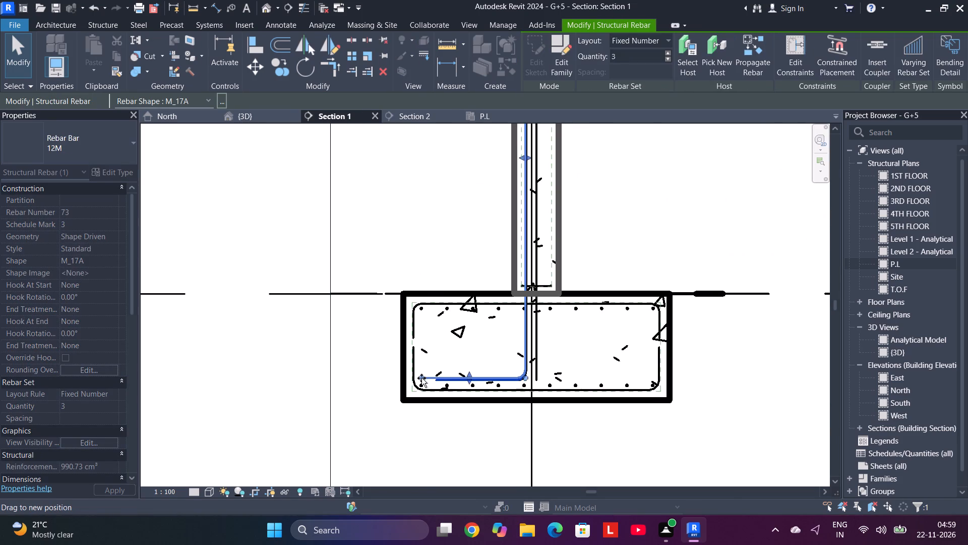
drag(421, 378, 421, 379)
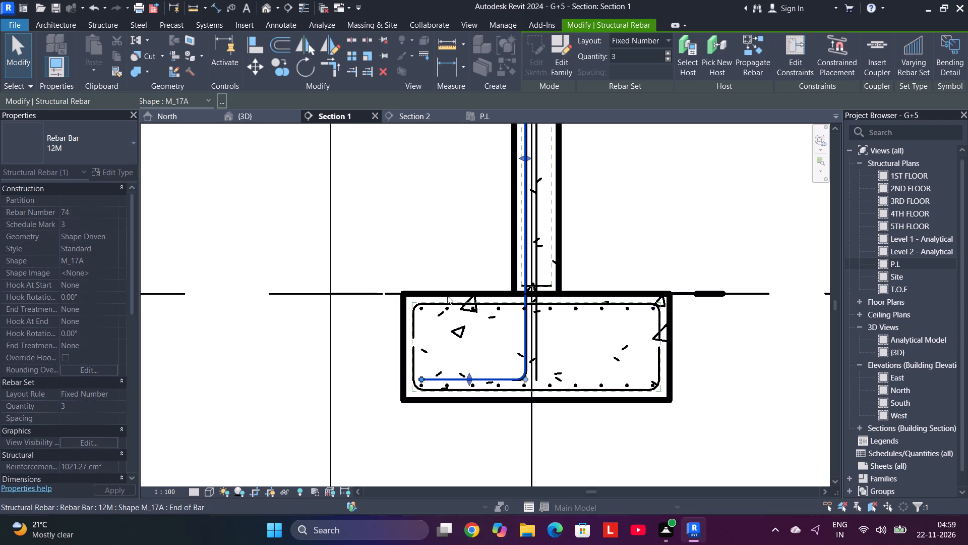
In the P.L plan, mirror a copy of the three-bar 12M set about the column's lengthwise centreline, using a drawn axis.
click(504, 117)
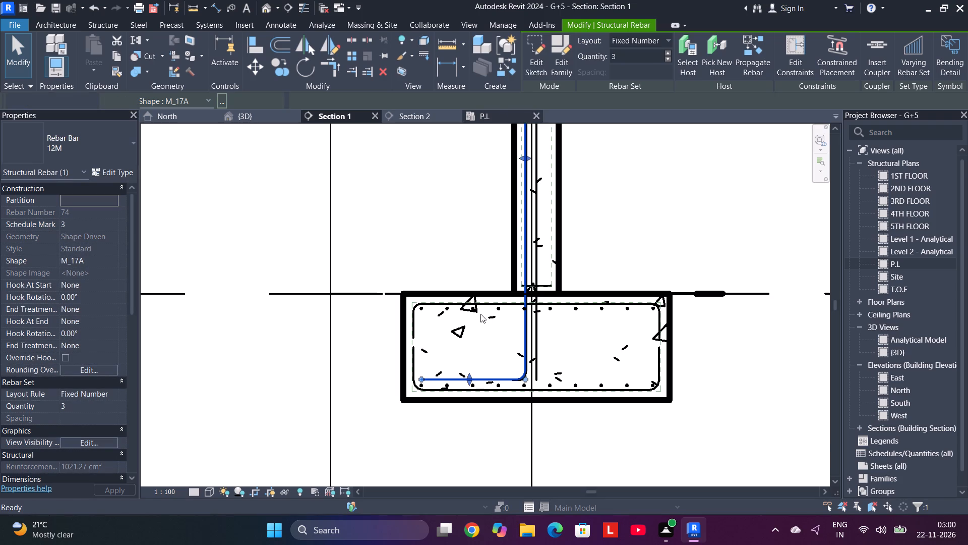
scroll(417, 254, down, 4)
scroll(341, 290, up, 1)
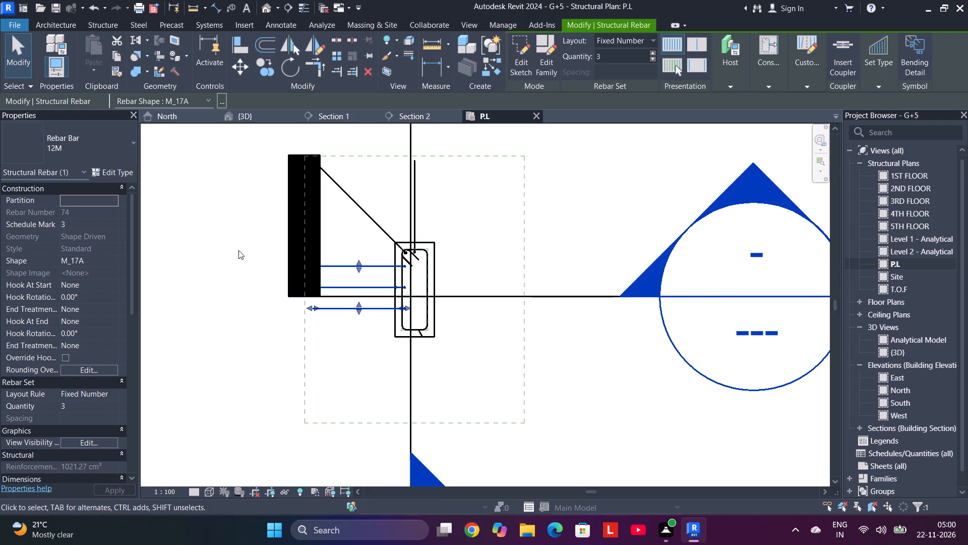
click(560, 222)
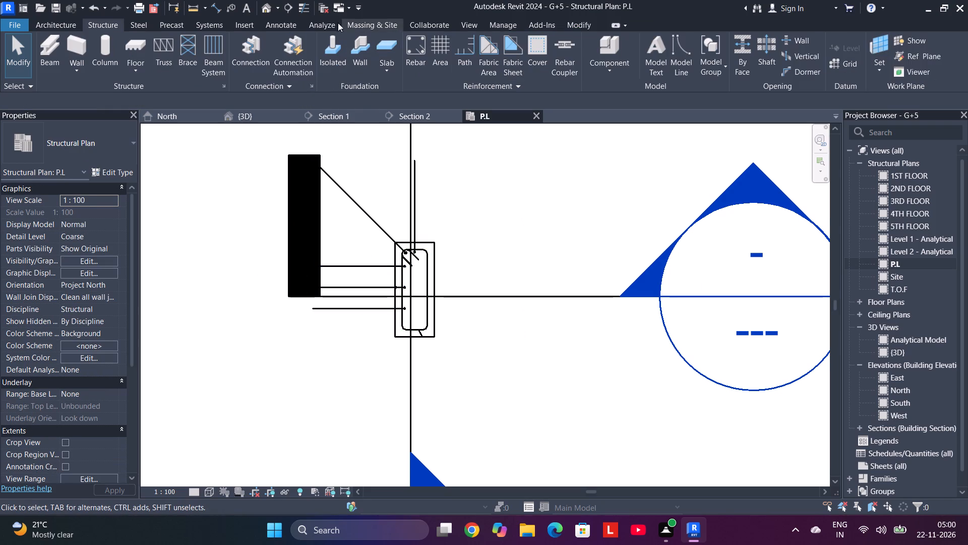
click(591, 25)
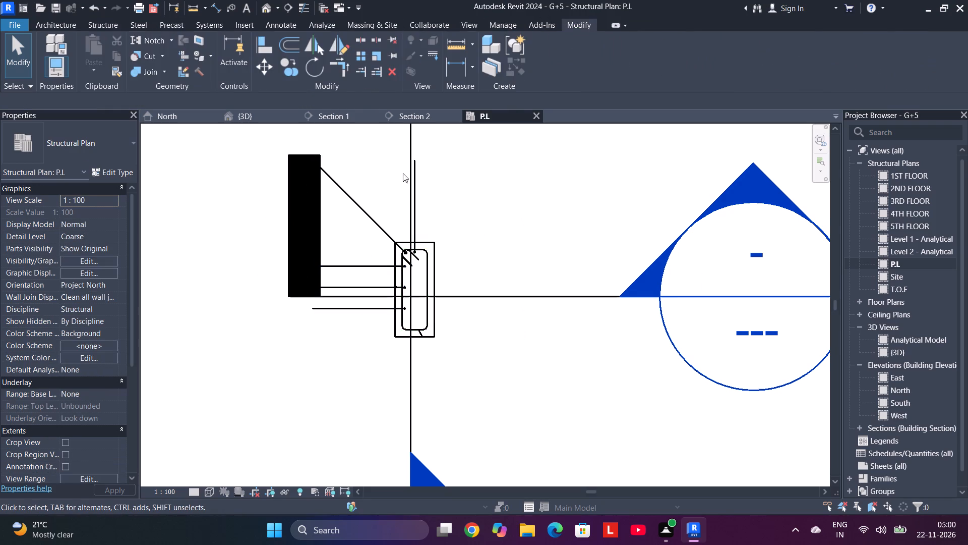
click(358, 265)
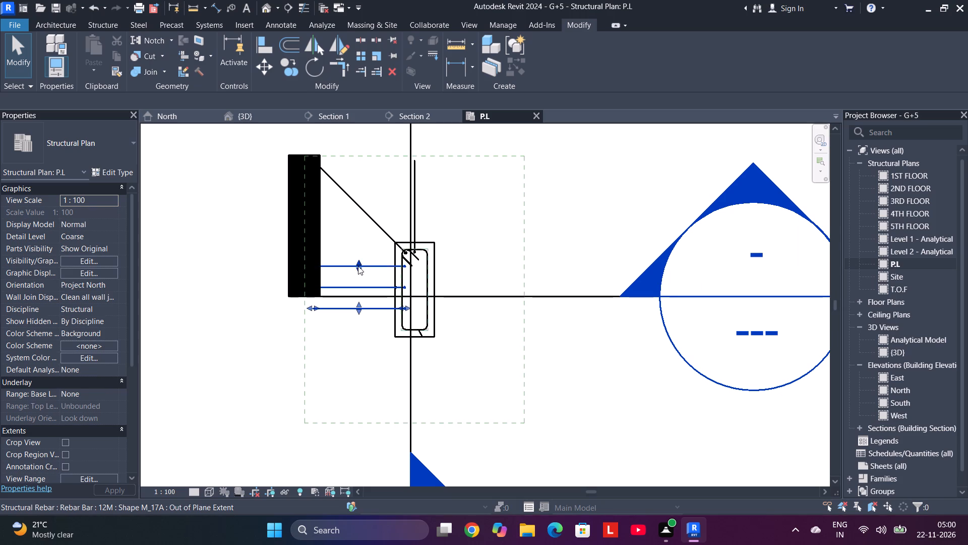
click(317, 47)
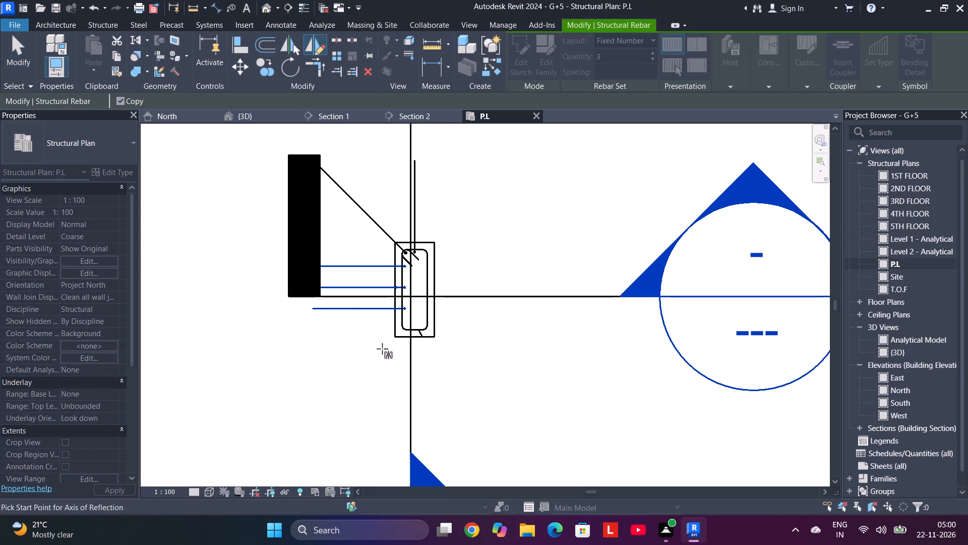
click(417, 339)
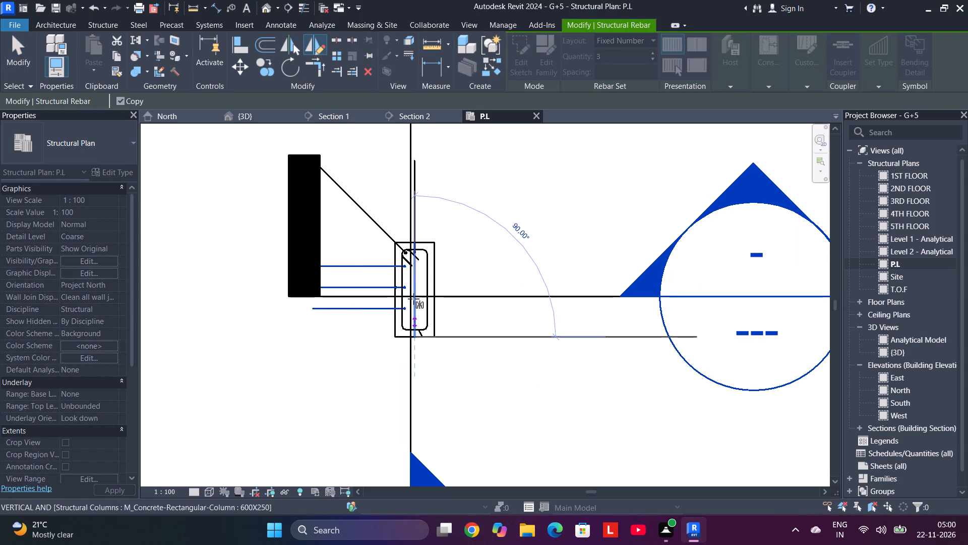
click(415, 244)
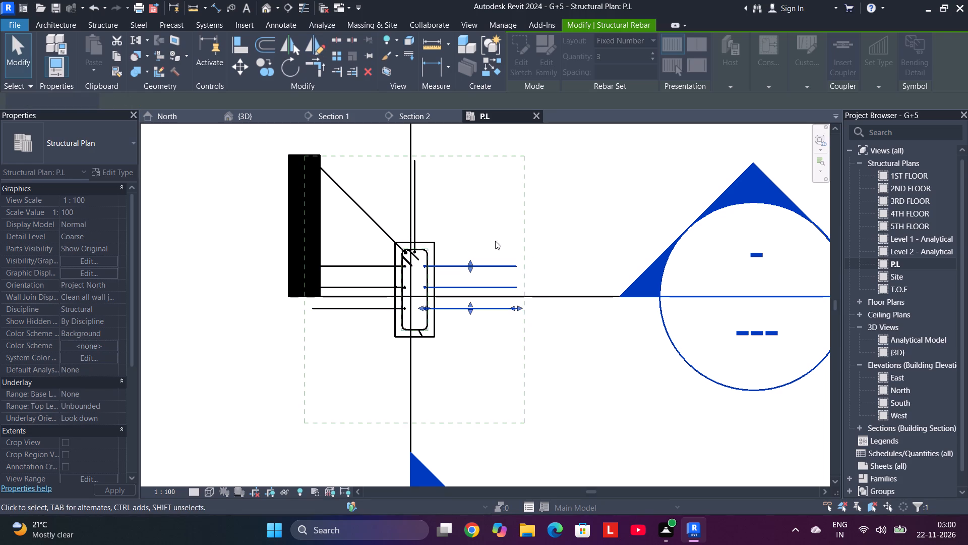
click(383, 215)
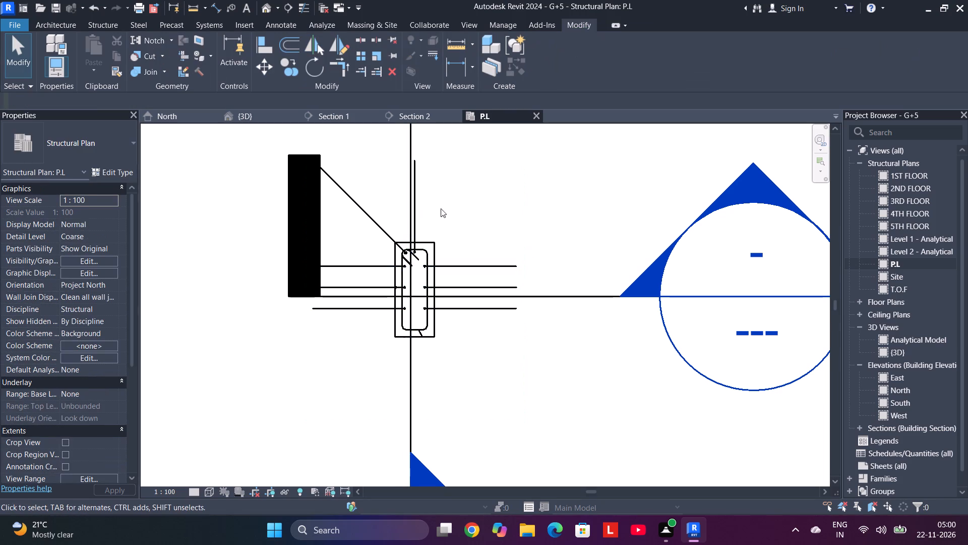
Mirror a copy of the single 12M bar about the column's crosswise centreline to its opposite short side.
click(418, 206)
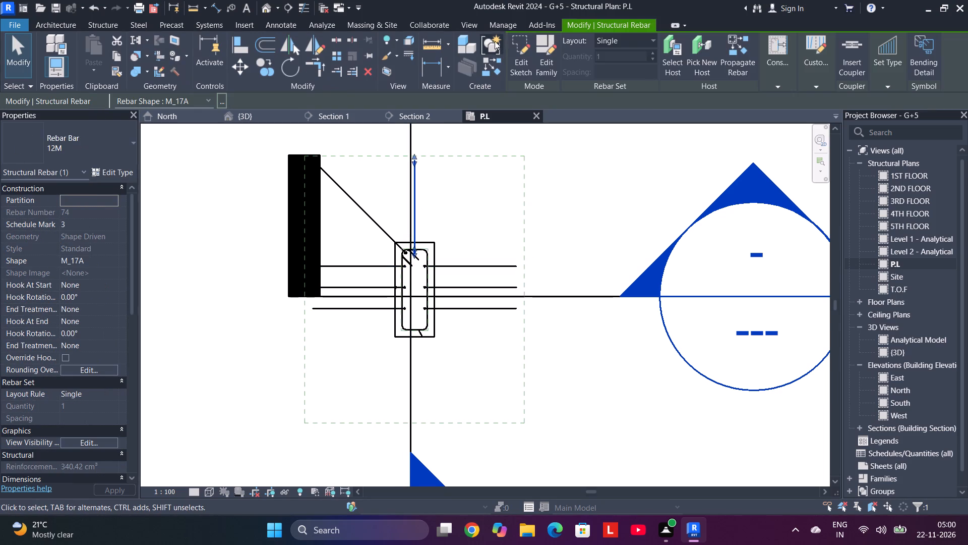
click(311, 46)
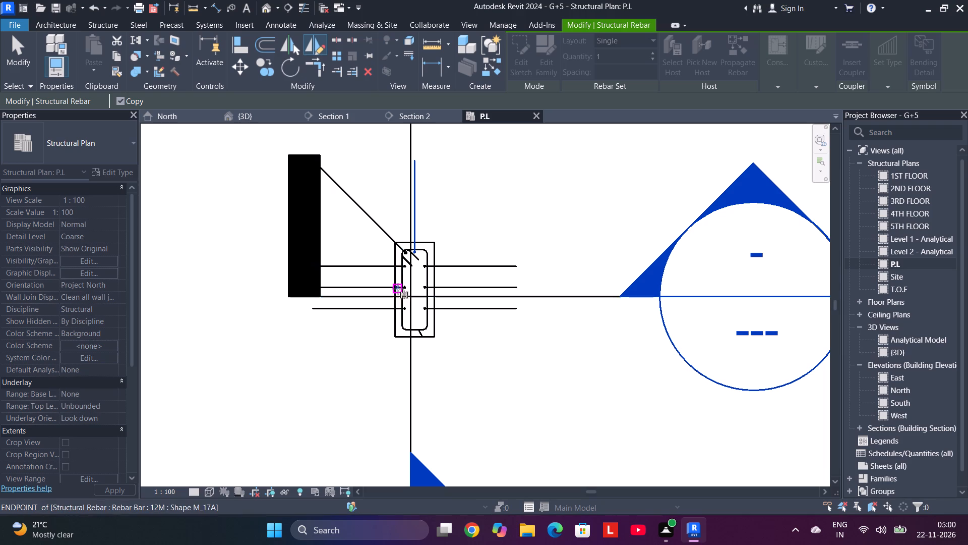
scroll(391, 286, up, 3)
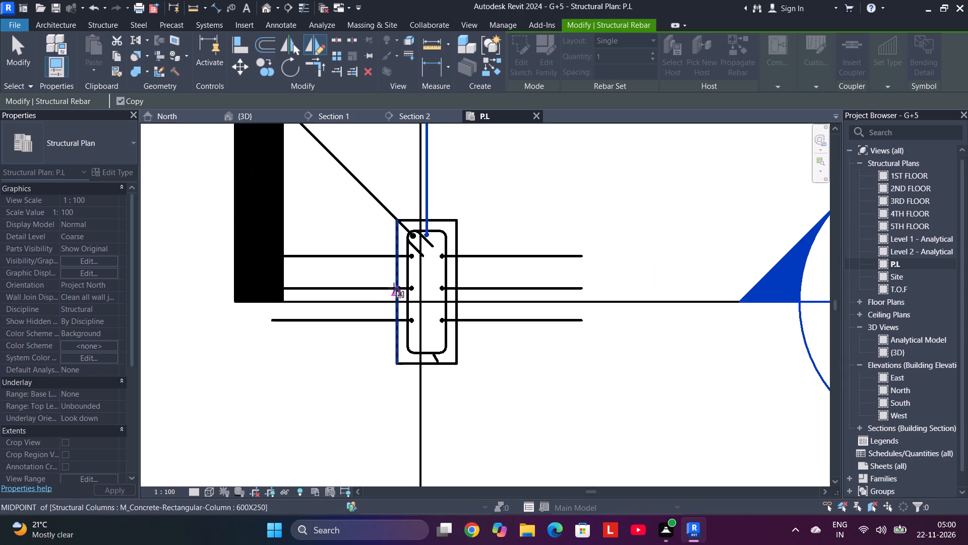
click(394, 290)
click(459, 292)
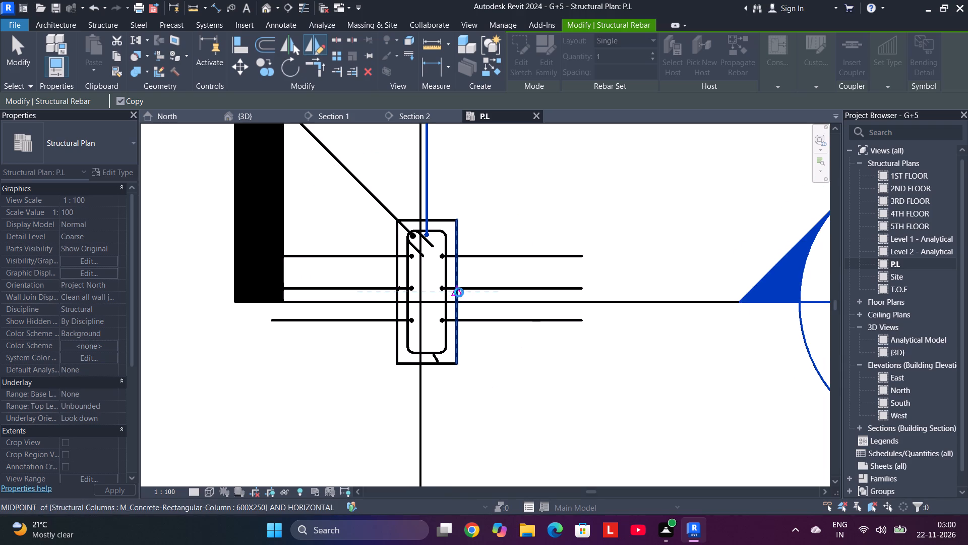
Mirror a copy of the diagonal 16M corner bar about the column's lengthwise centreline.
click(370, 190)
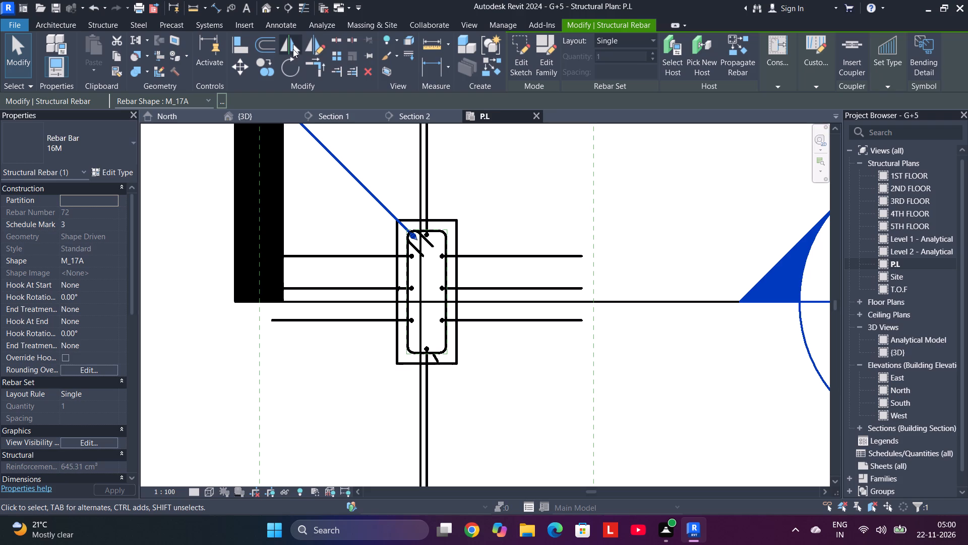
click(309, 45)
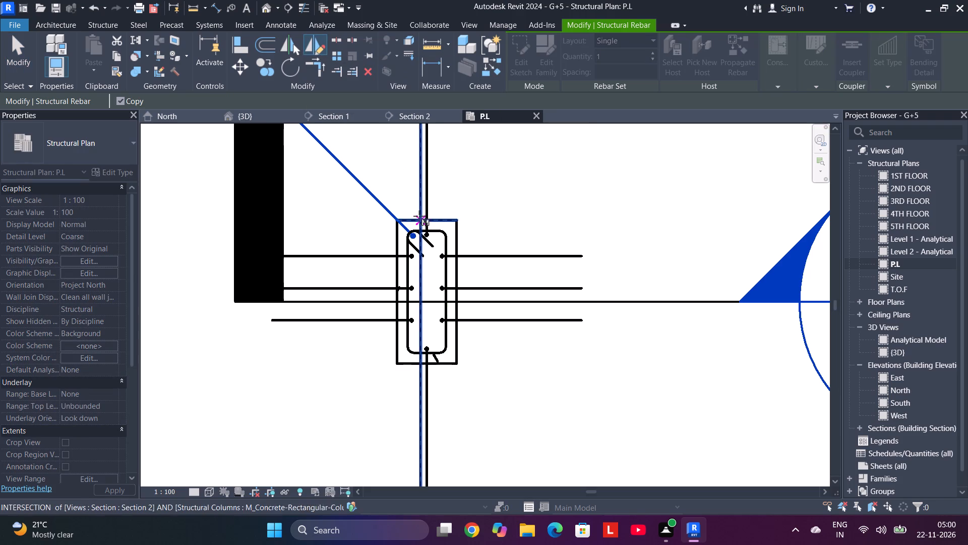
click(428, 216)
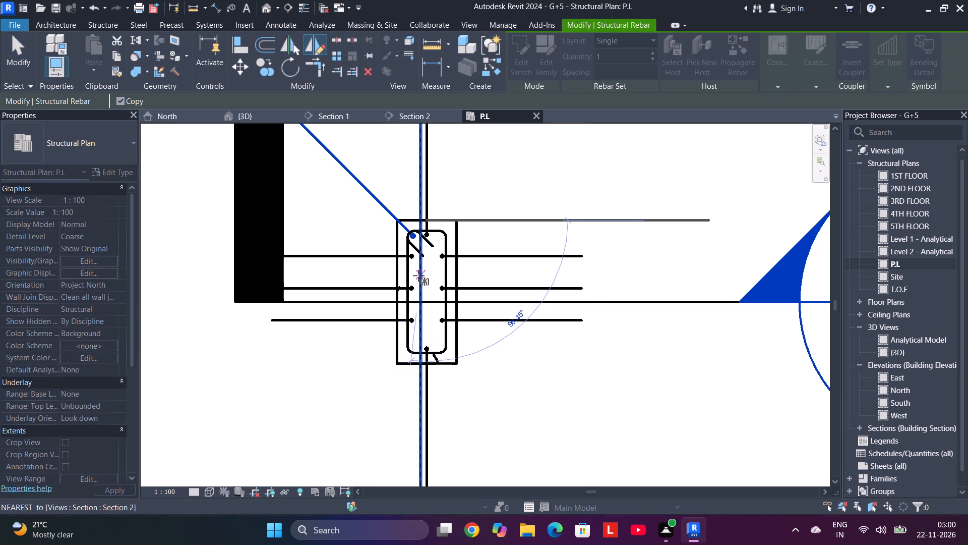
click(427, 334)
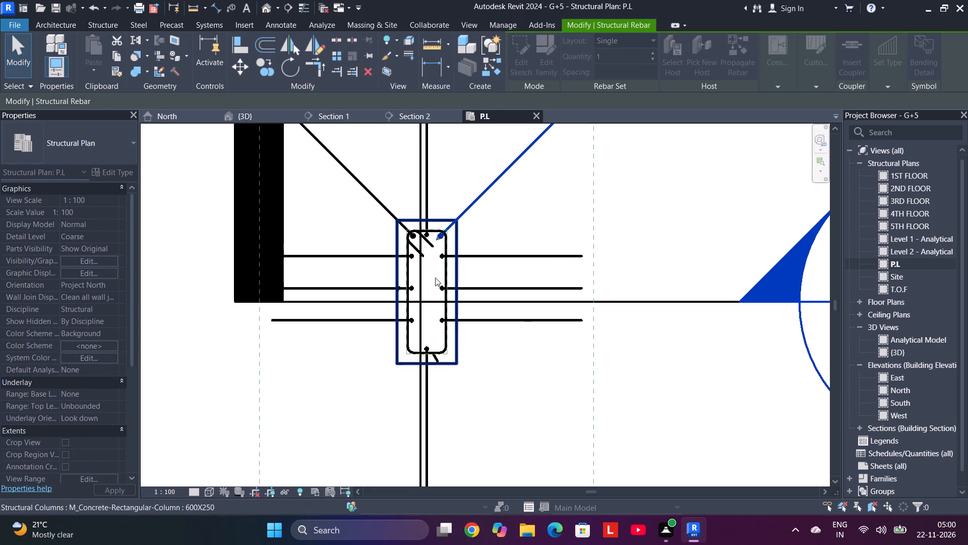
Mirror copies of both diagonal 16M corner bars about the column's crosswise centreline to its two remaining corners.
scroll(493, 207, down, 4)
middle_drag(500, 210, 504, 216)
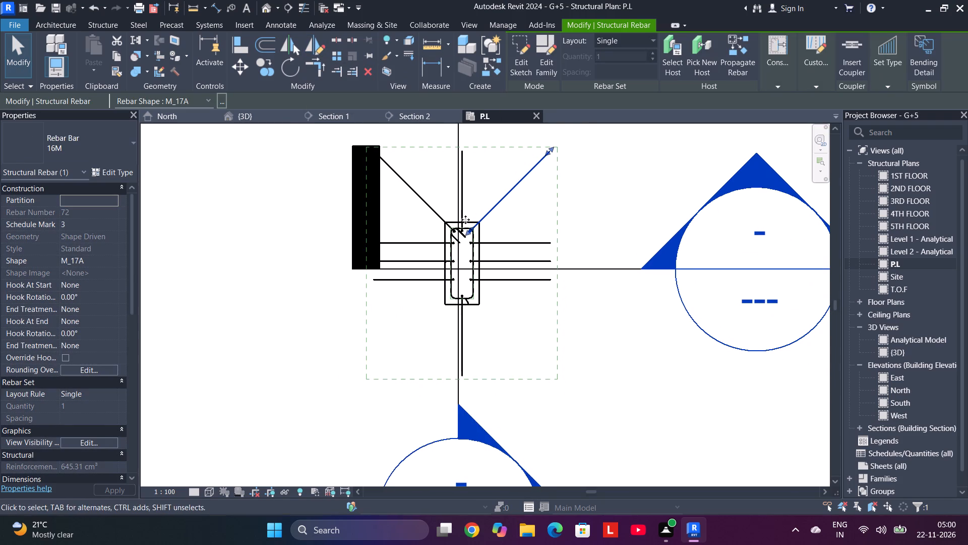
ctrl+click(415, 192)
scroll(454, 288, up, 4)
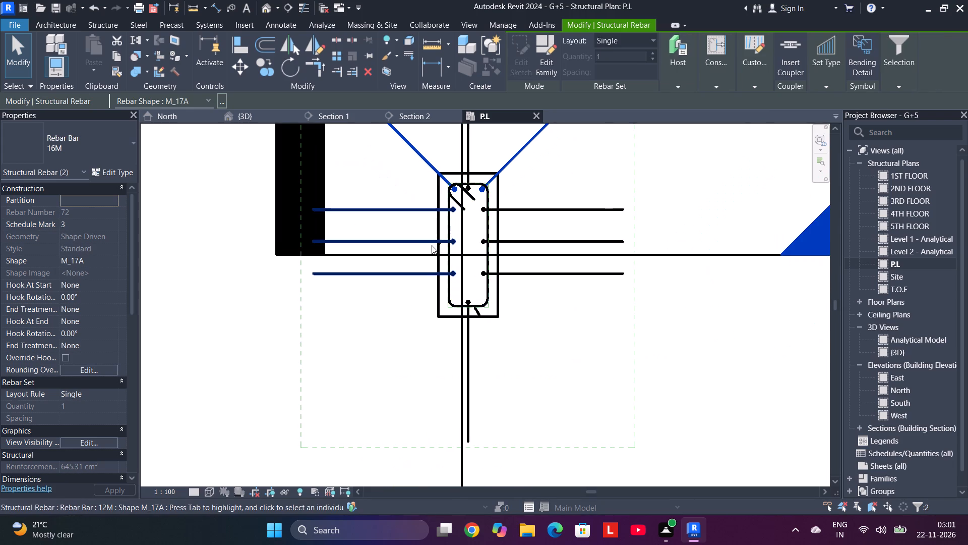
click(313, 51)
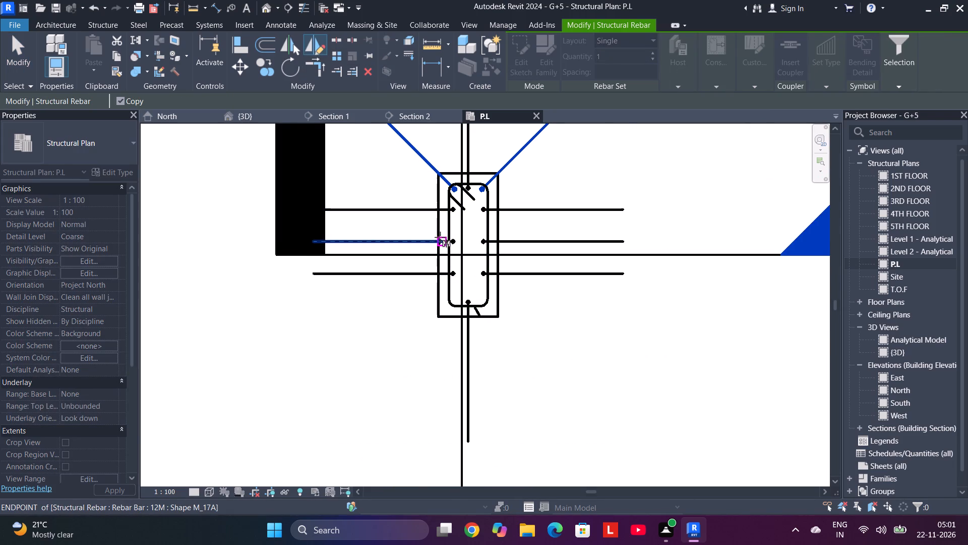
click(435, 244)
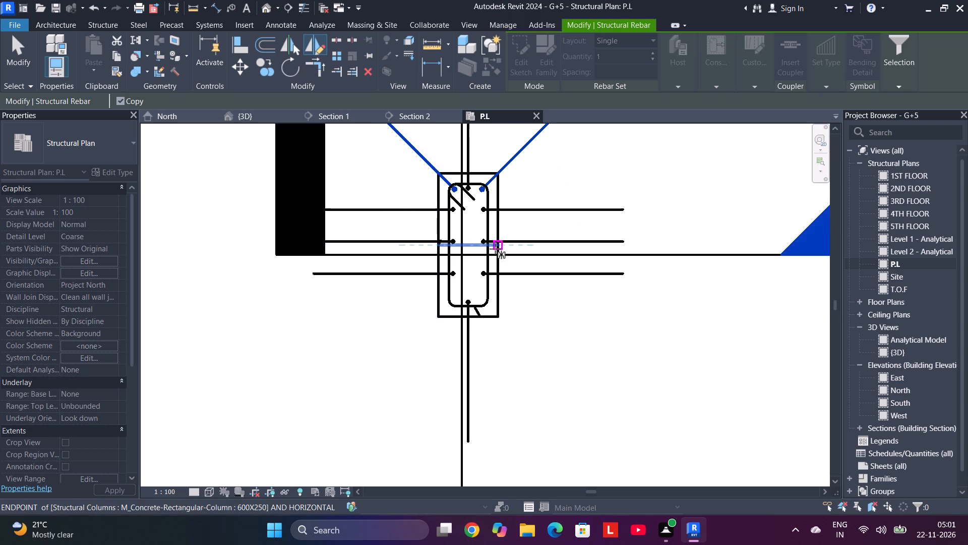
click(498, 247)
scroll(526, 284, down, 3)
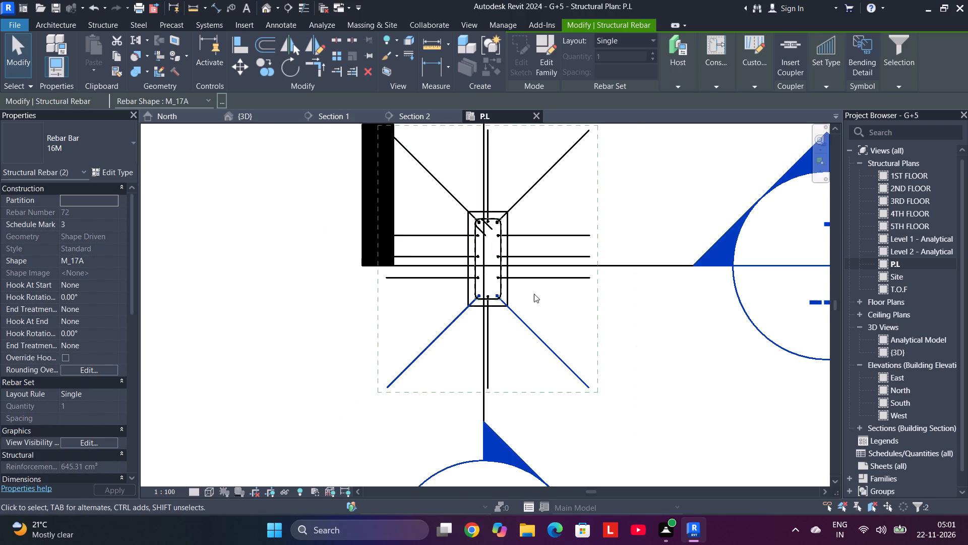
scroll(534, 294, down, 2)
key(Escape)
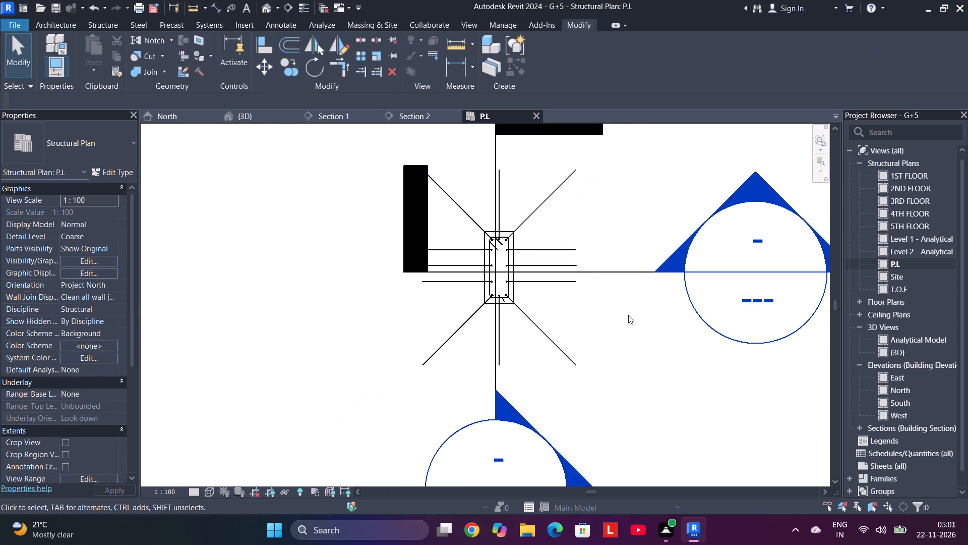
Set the 8MM stirrup set around the column bars to a Maximum Spacing layout at 150 mm.
scroll(628, 315, down, 3)
middle_drag(631, 313, 537, 310)
scroll(537, 309, down, 4)
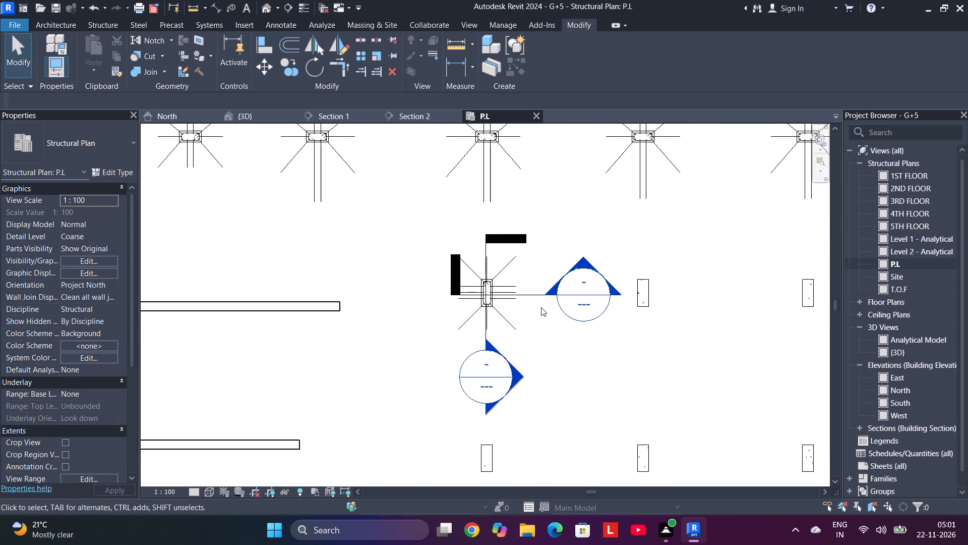
scroll(511, 330, up, 2)
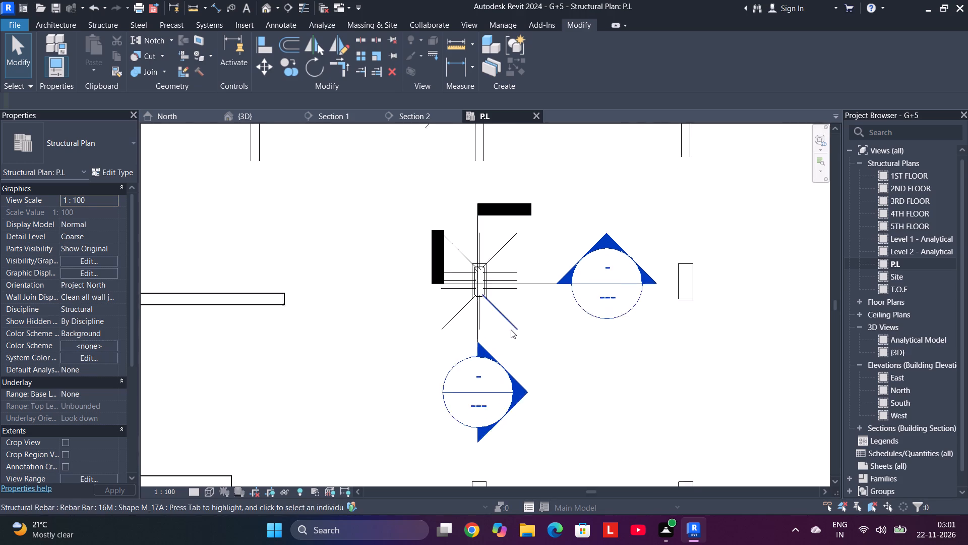
scroll(511, 330, up, 2)
scroll(471, 265, up, 4)
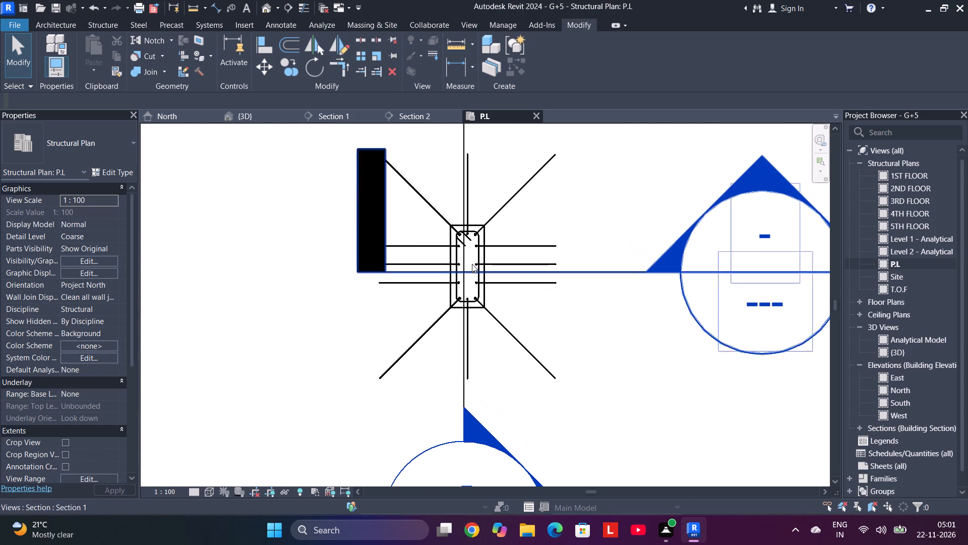
click(479, 236)
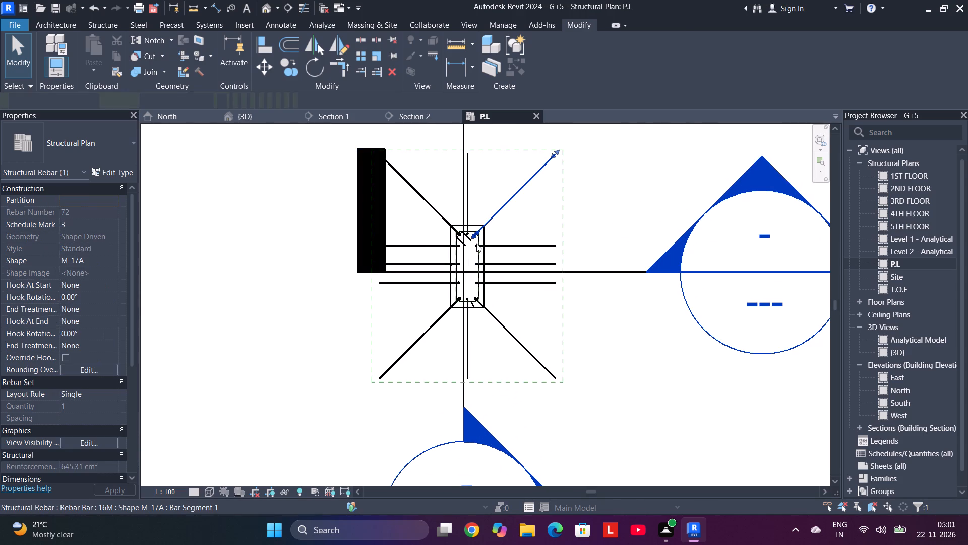
scroll(476, 243, up, 5)
click(486, 232)
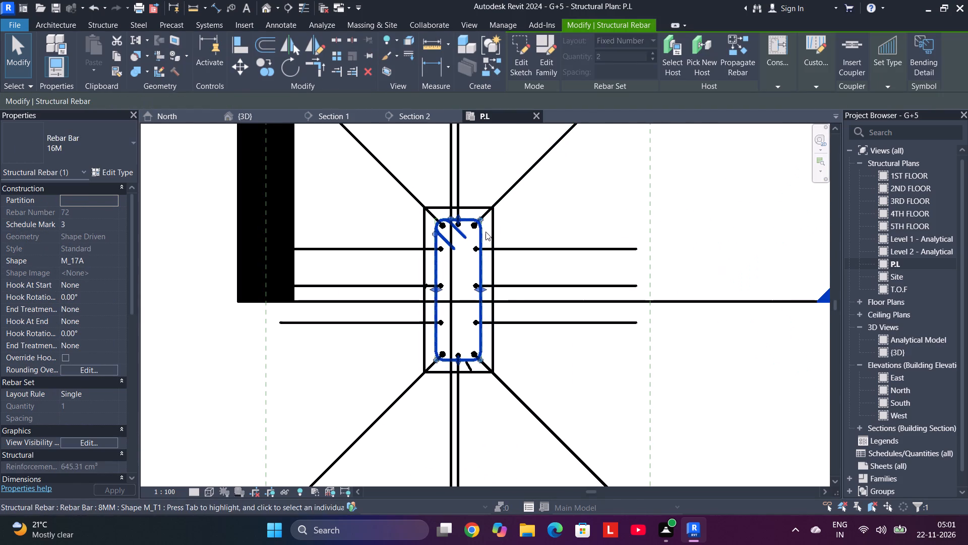
click(104, 406)
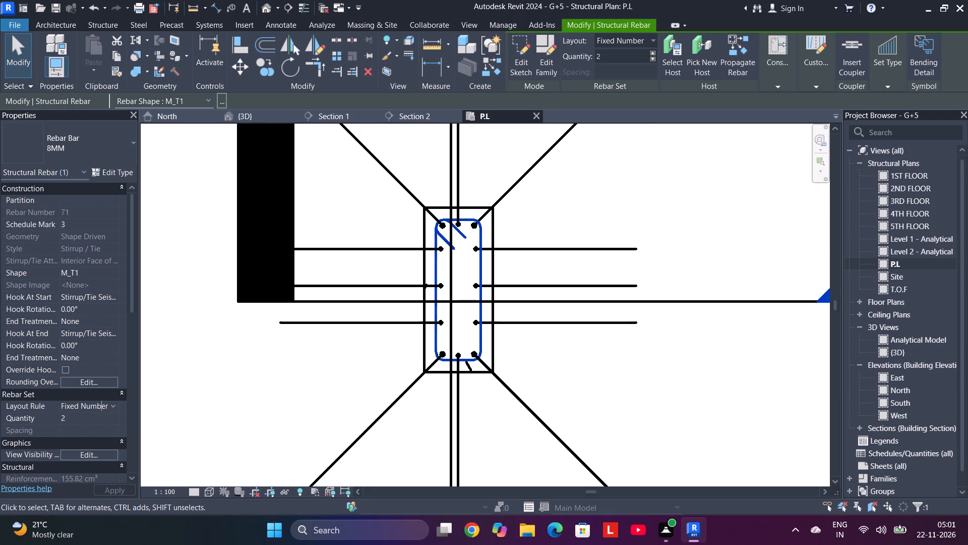
click(108, 404)
click(106, 433)
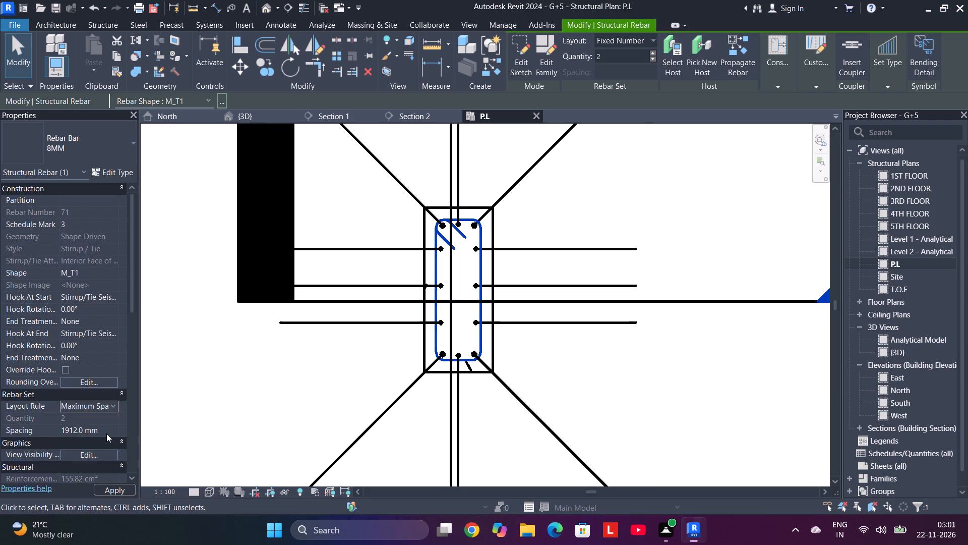
click(106, 428)
text(150)
key(Return)
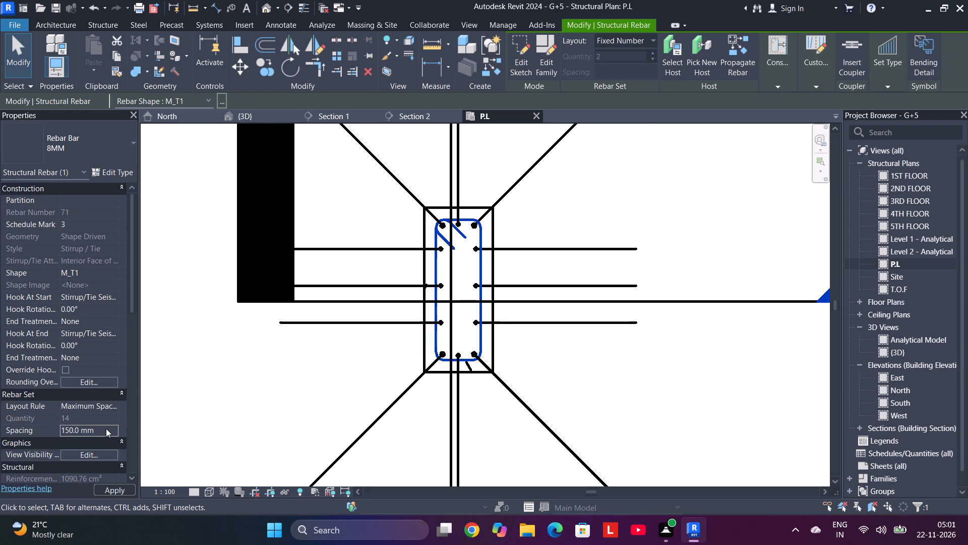
click(105, 495)
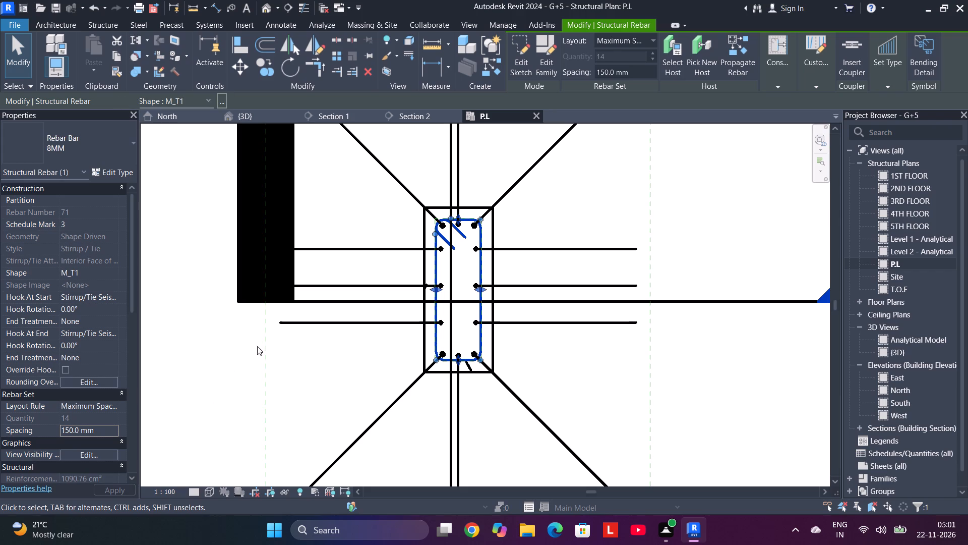
click(236, 339)
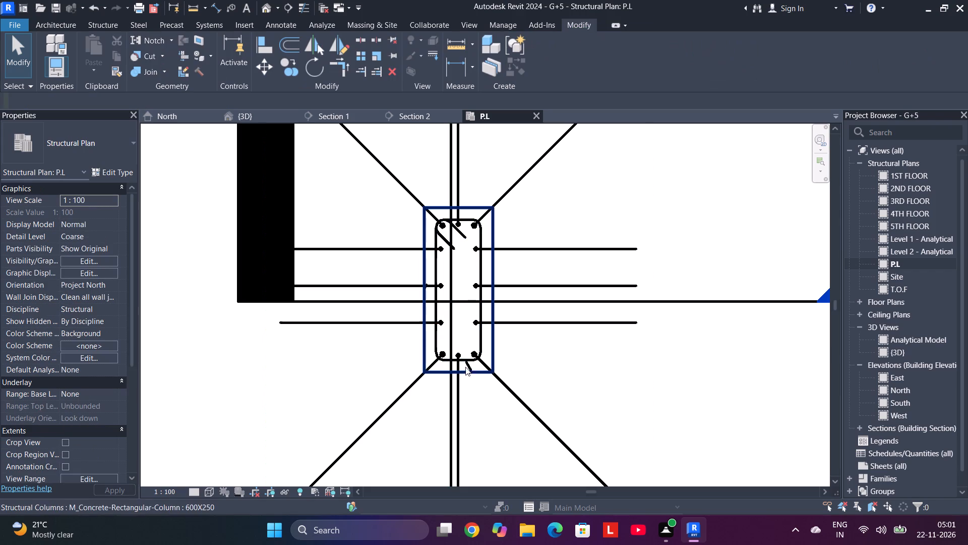
click(467, 358)
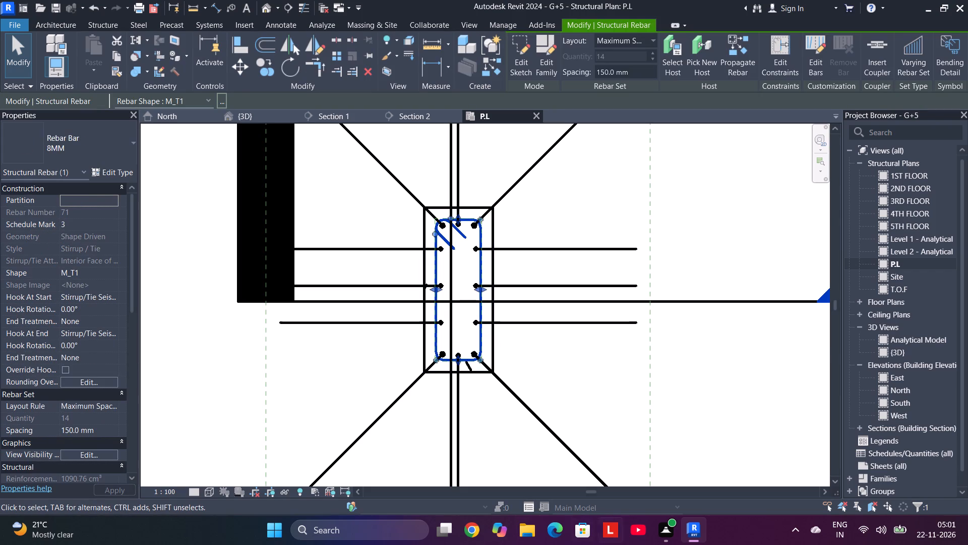
scroll(518, 344, down, 4)
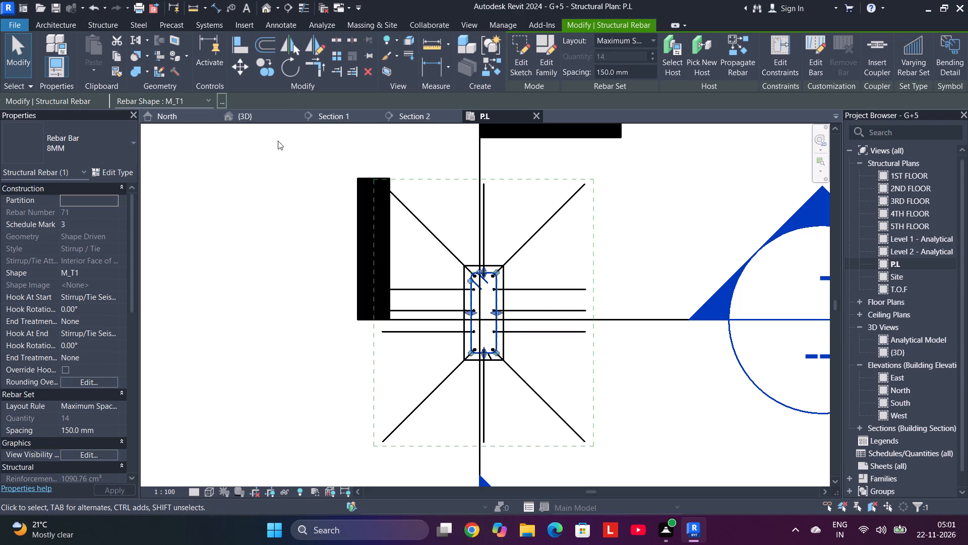
click(330, 145)
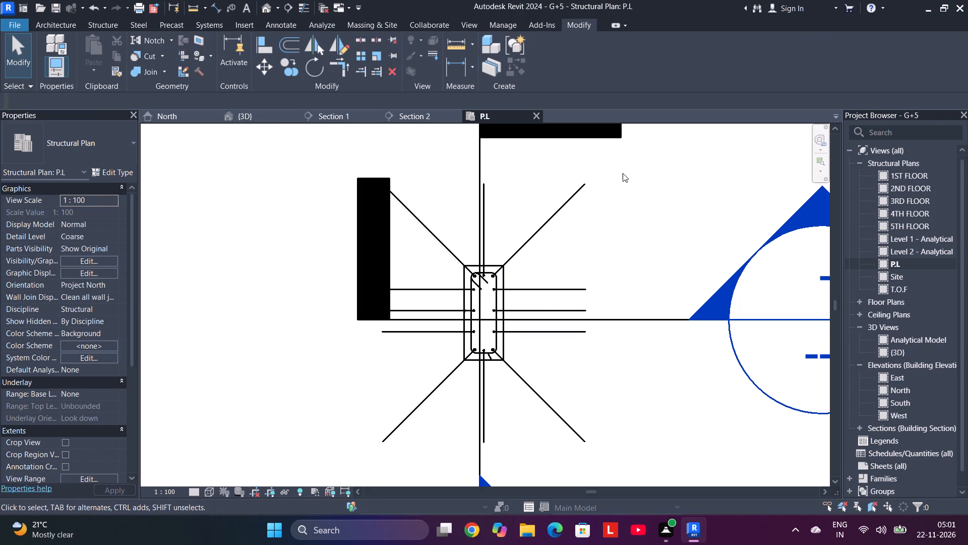
Select everything around the column in the P.L plan and filter the selection down to Structural Rebar only.
drag(624, 173, 353, 430)
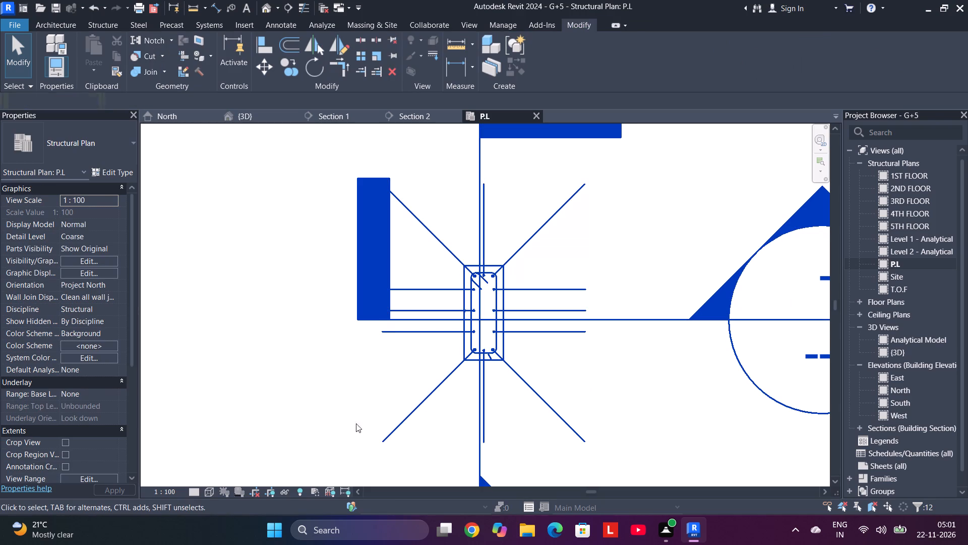
click(544, 66)
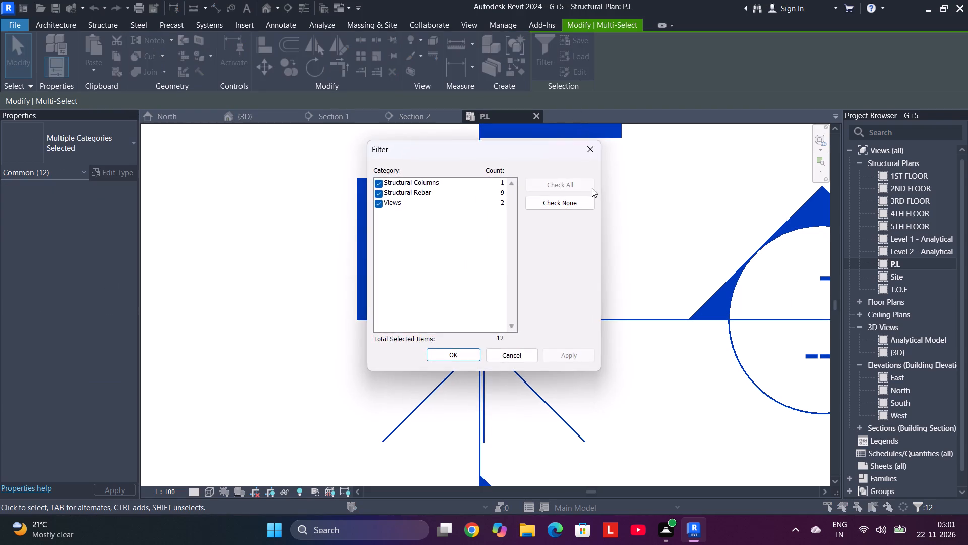
click(551, 198)
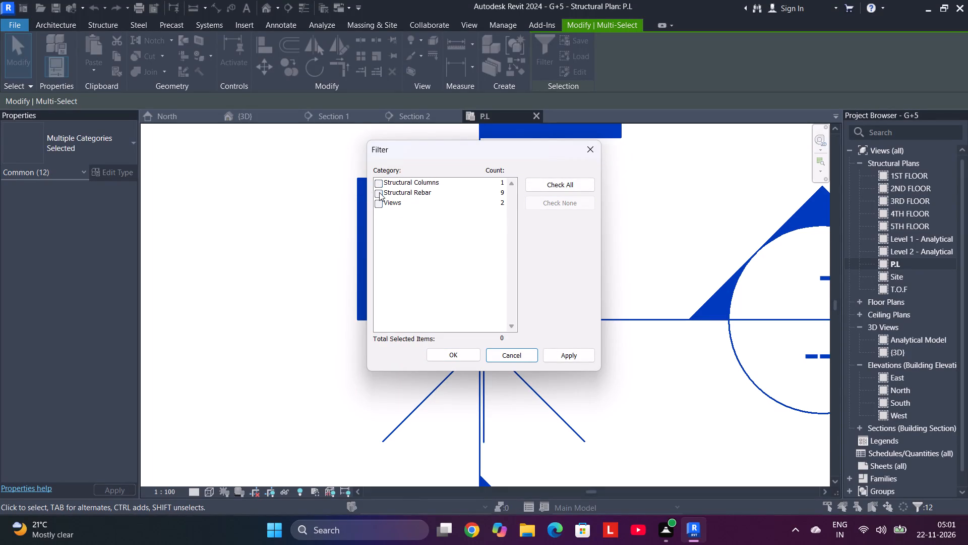
click(379, 192)
click(434, 353)
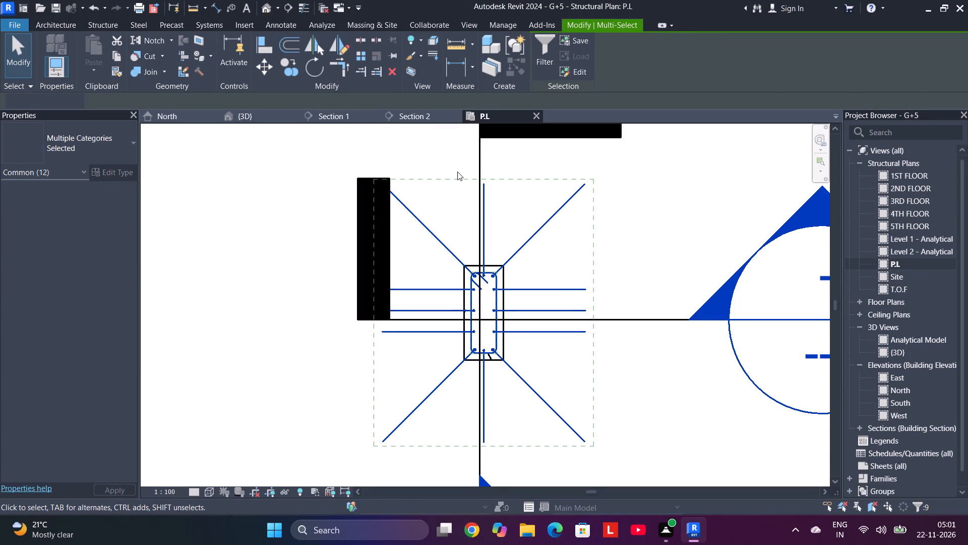
Examine the selected column cage and the surrounding columns in the 3D view and the P.L plan.
click(247, 114)
scroll(492, 224, down, 3)
middle_drag(491, 225, 173, 263)
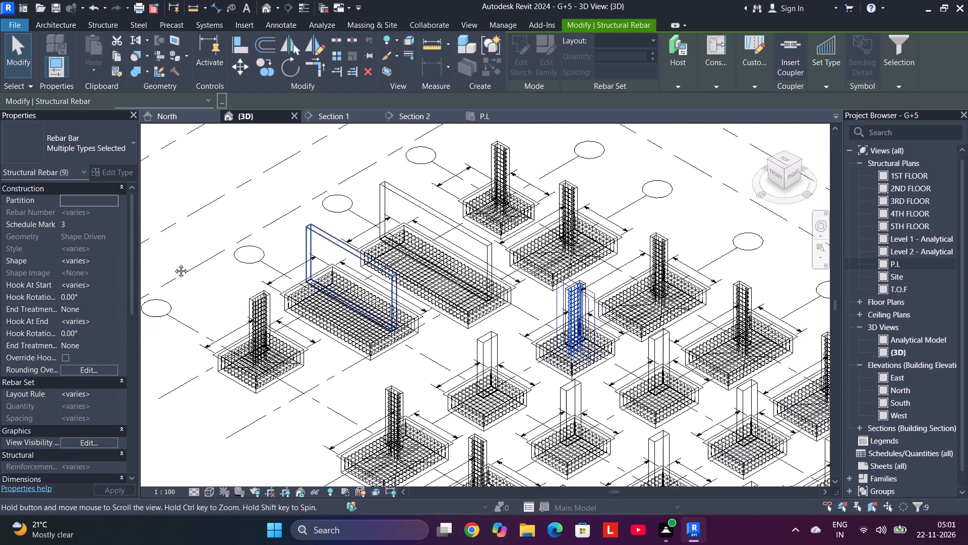
middle_drag(173, 263, 147, 265)
scroll(279, 304, up, 1)
scroll(359, 305, up, 6)
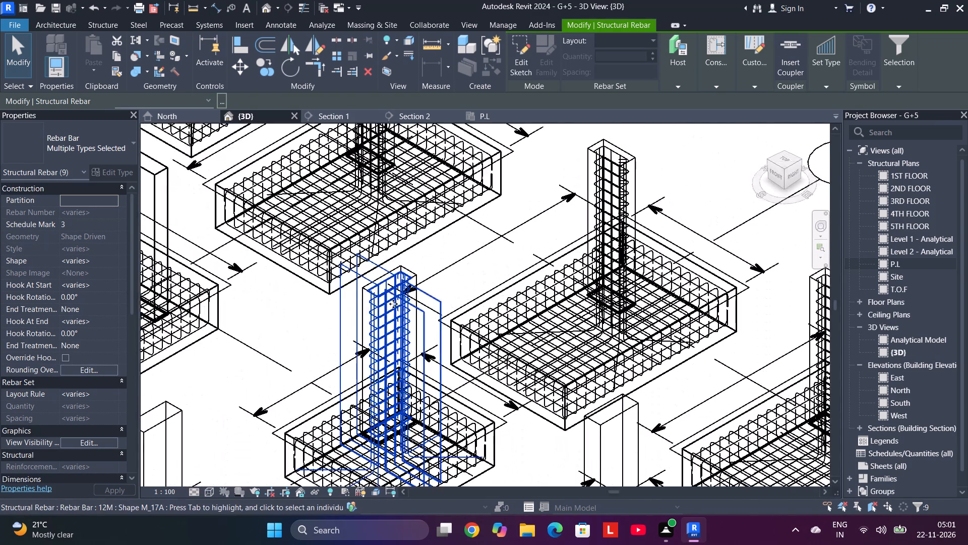
middle_drag(393, 304, 362, 248)
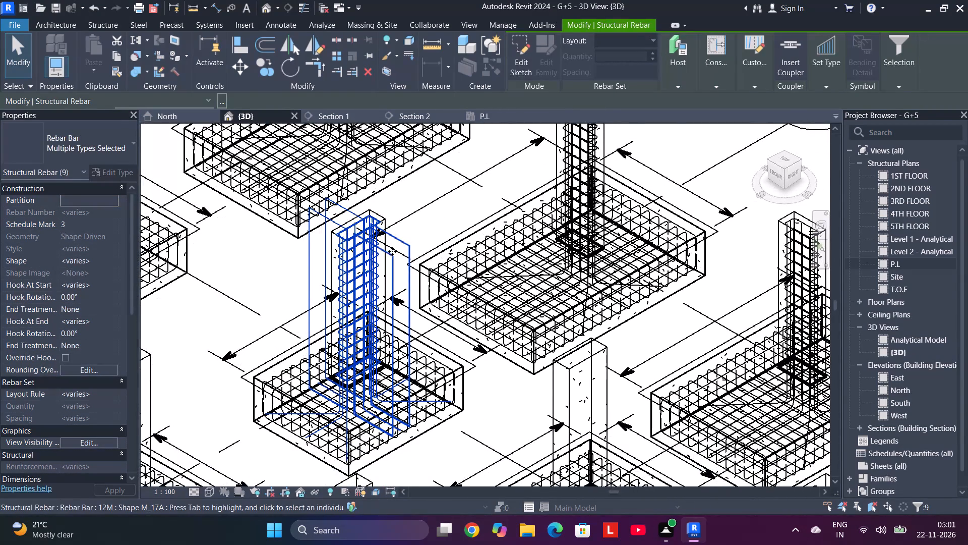
scroll(395, 251, down, 8)
middle_drag(237, 303, 254, 297)
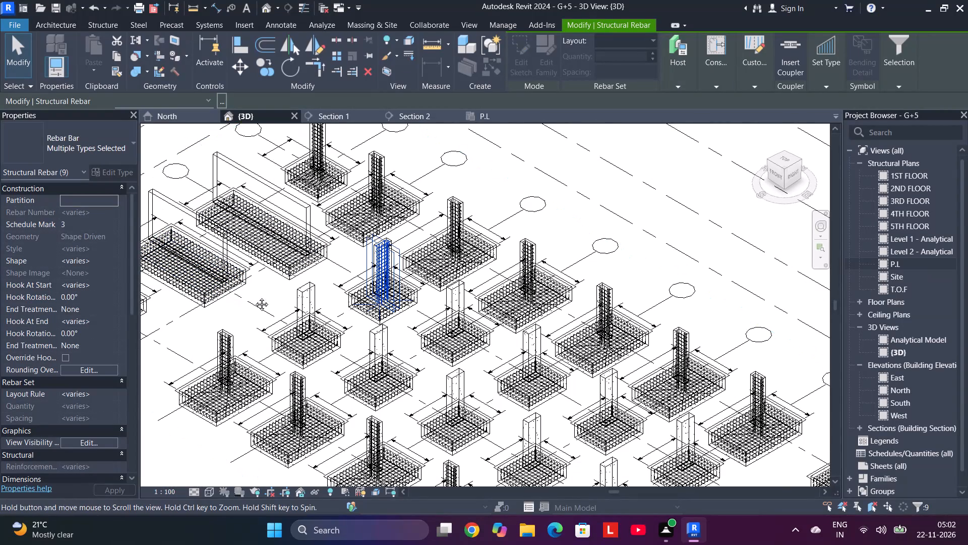
middle_drag(254, 297, 373, 281)
scroll(210, 228, up, 5)
scroll(308, 234, up, 5)
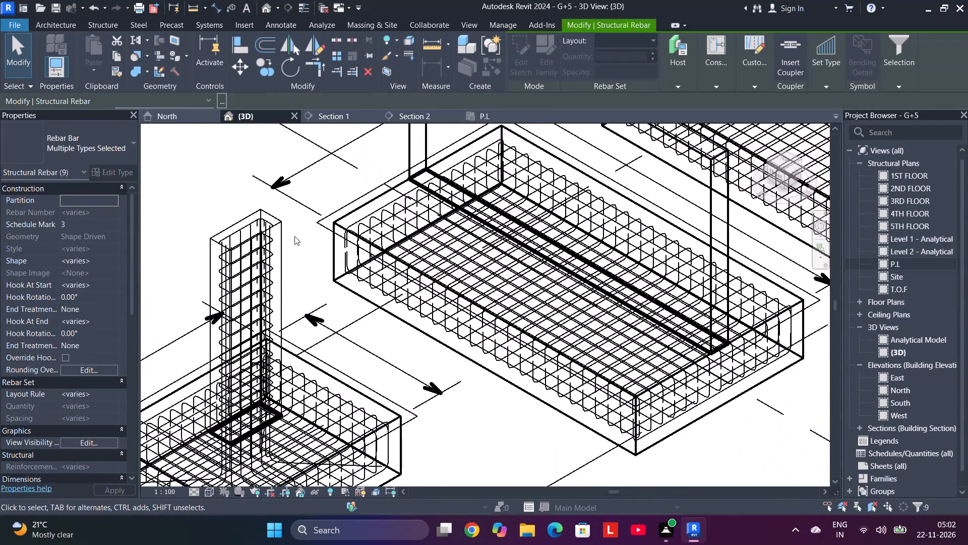
scroll(294, 236, up, 3)
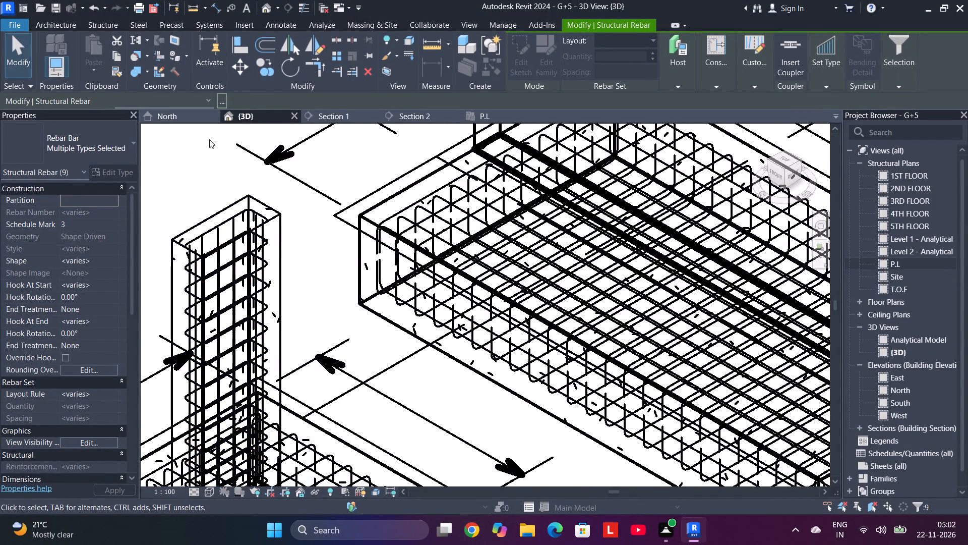
click(478, 114)
scroll(334, 269, down, 8)
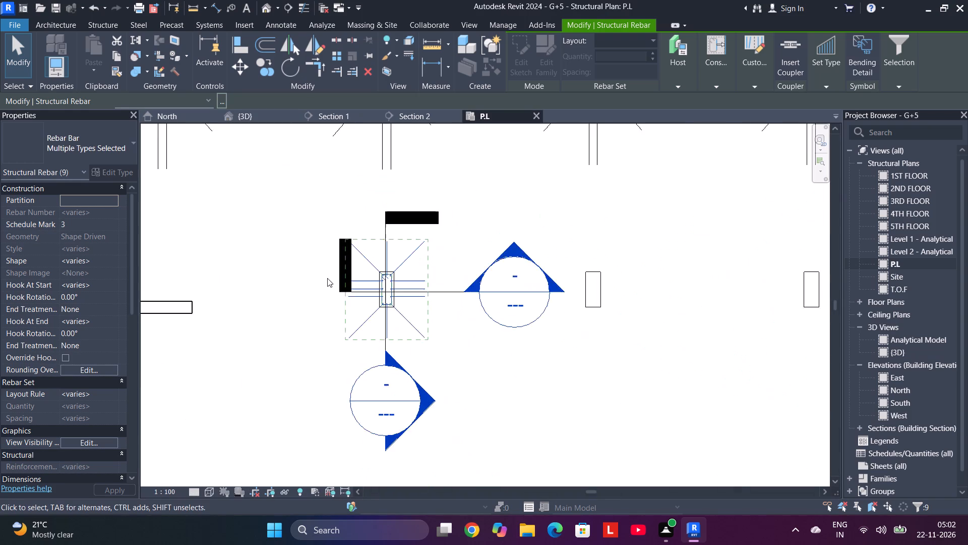
middle_drag(327, 278, 632, 111)
scroll(580, 230, up, 1)
middle_drag(536, 328, 553, 191)
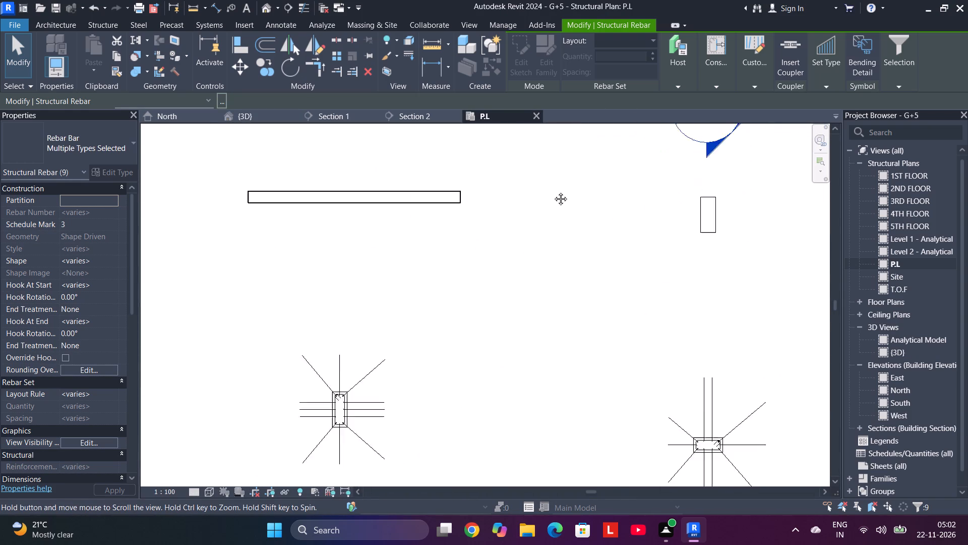
middle_drag(553, 191, 302, 470)
scroll(465, 240, up, 3)
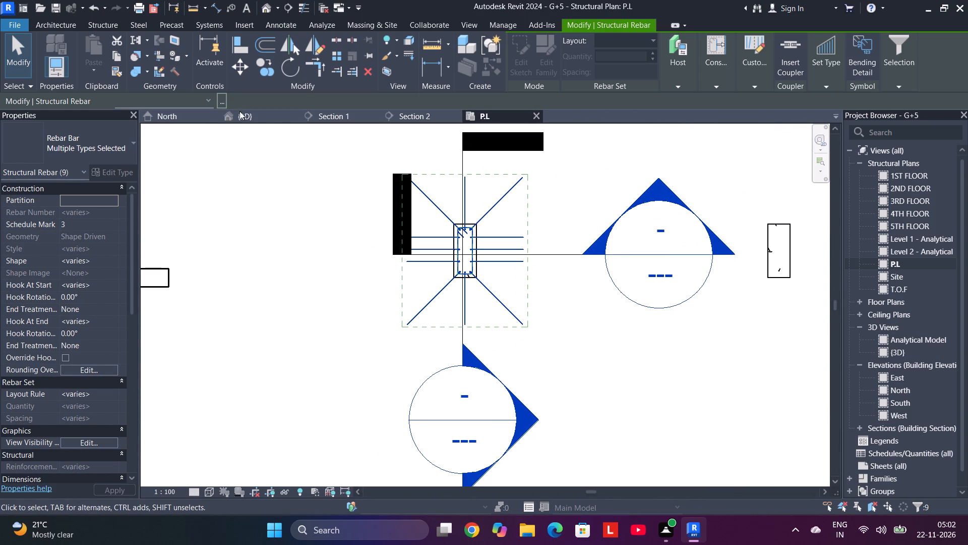
In the 3D view, propagate the selected rebar by face from its column's top face to the nearest unreinforced column's top face.
click(261, 115)
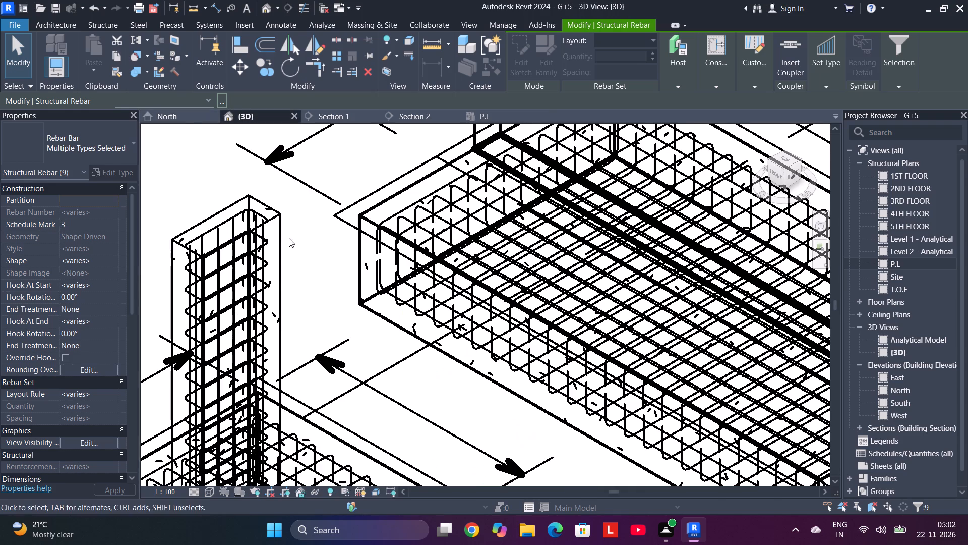
scroll(357, 265, down, 8)
middle_drag(370, 273, 68, 273)
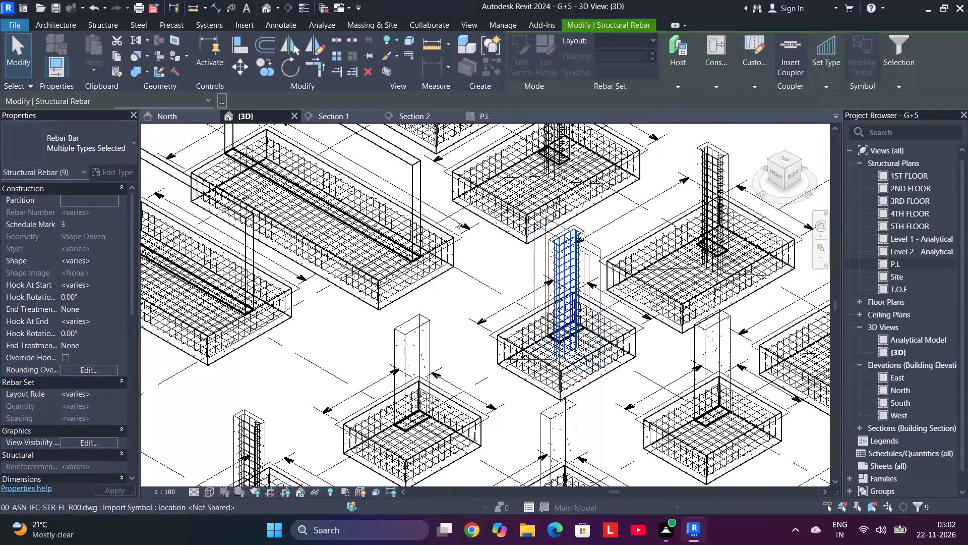
scroll(456, 215, up, 1)
scroll(547, 214, up, 3)
middle_drag(566, 242, 301, 253)
scroll(271, 237, up, 5)
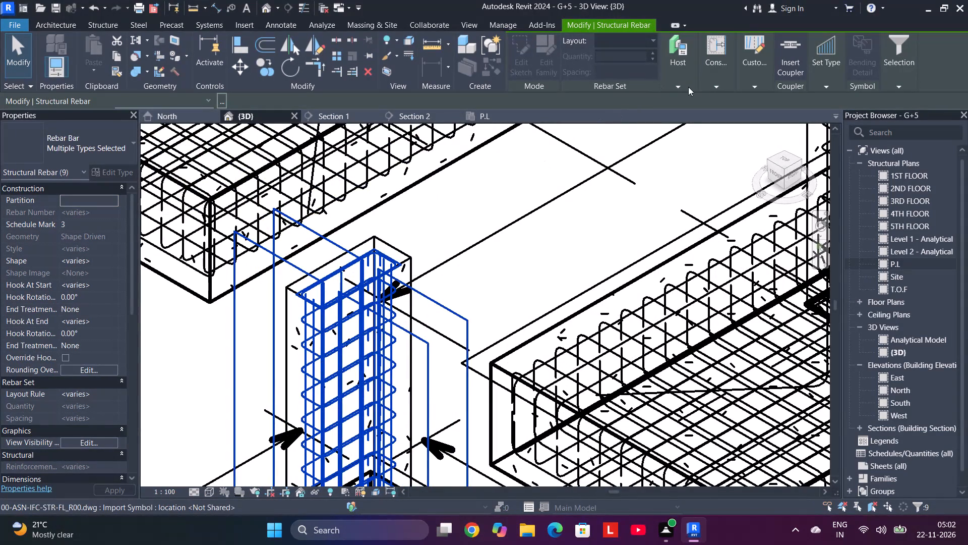
click(687, 86)
click(731, 112)
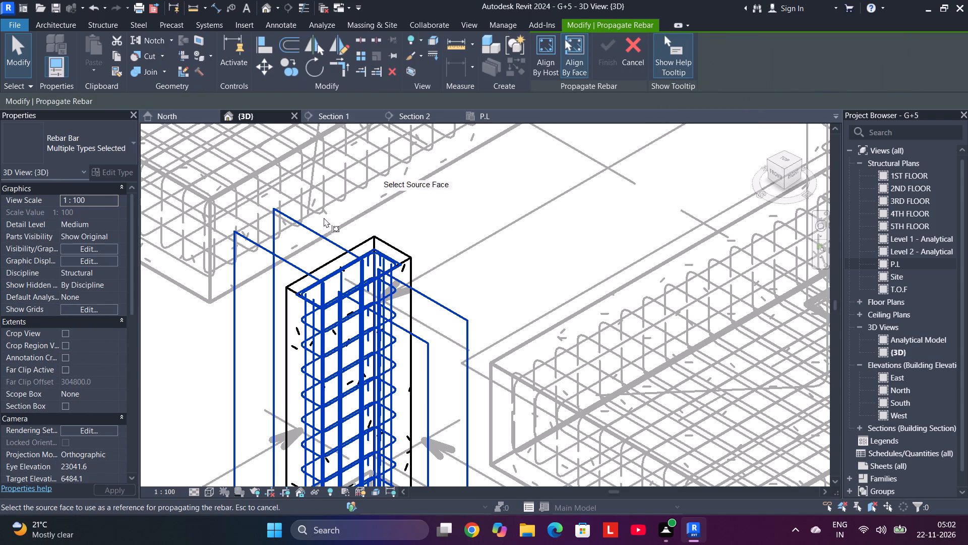
click(388, 245)
scroll(408, 258, down, 5)
middle_drag(433, 256, 286, 91)
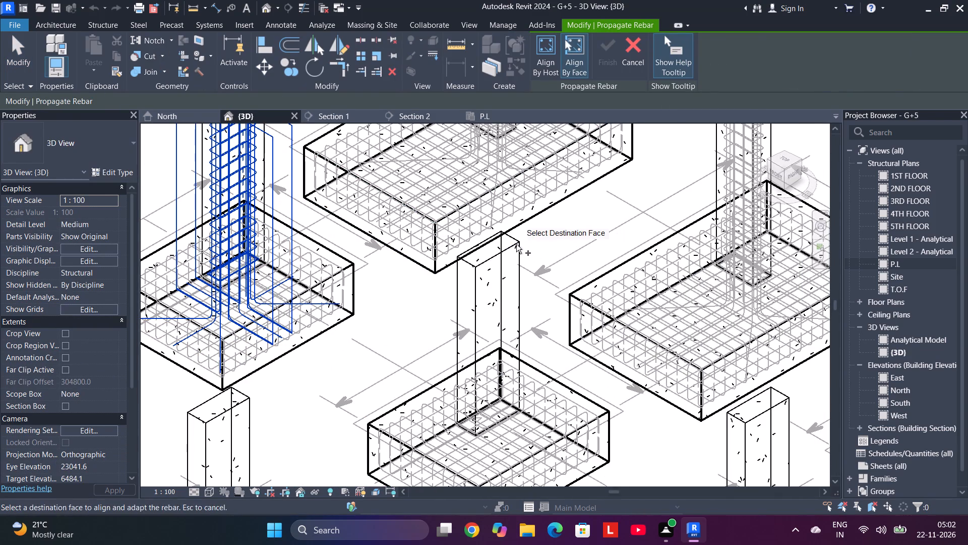
click(510, 239)
Add the top faces of the next three 600X250 columns in the source column's row as rebar propagation destinations.
middle_drag(555, 310, 174, 120)
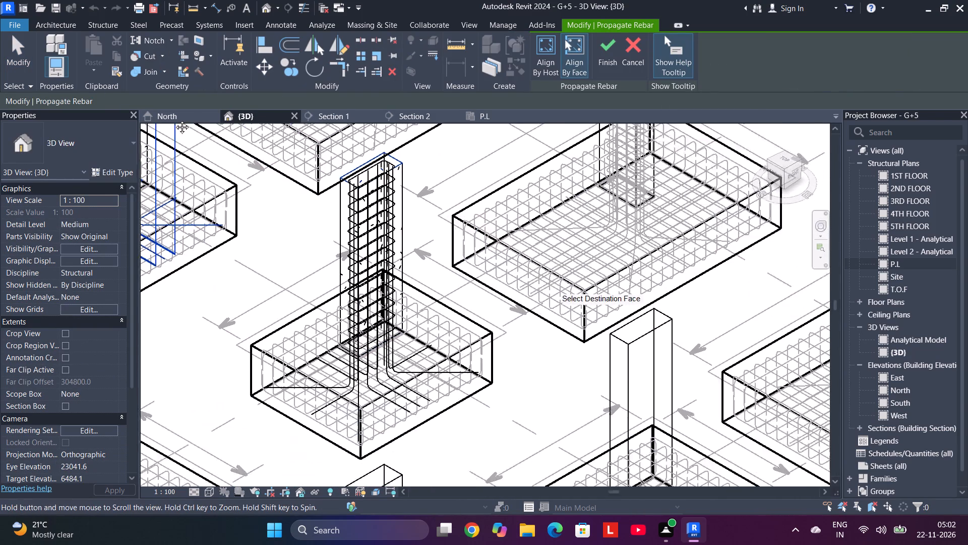
middle_drag(174, 120, 123, 96)
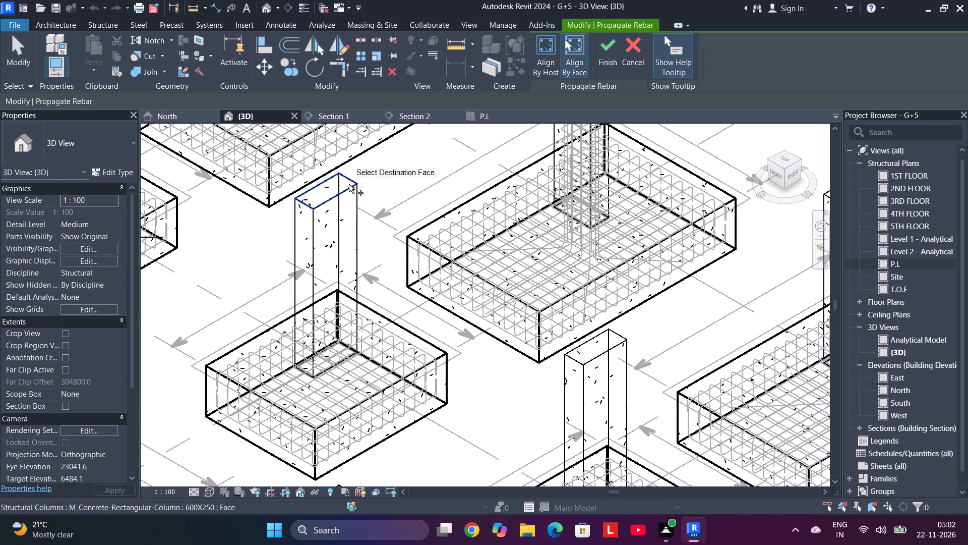
click(349, 184)
scroll(441, 328, up, 1)
middle_drag(441, 326, 188, 119)
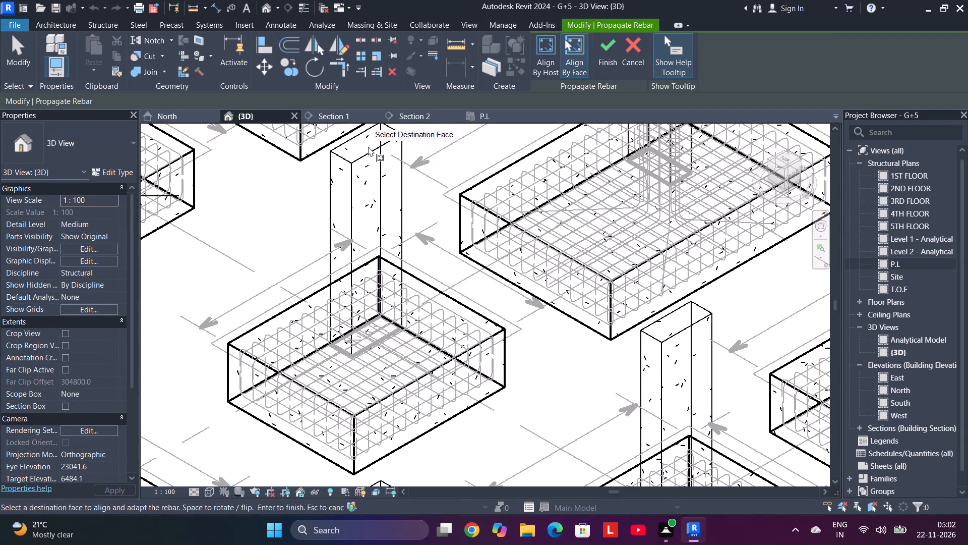
click(371, 150)
middle_drag(522, 301, 300, 152)
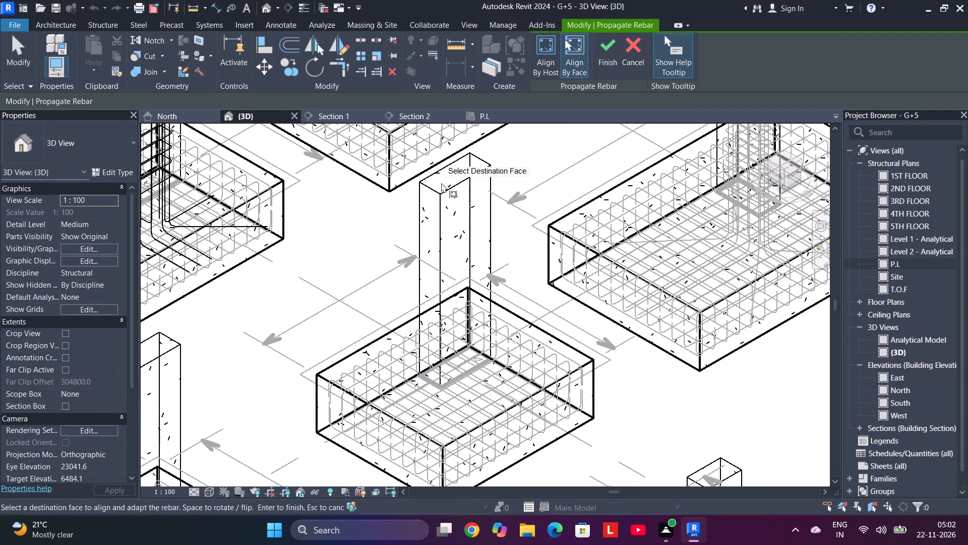
click(443, 189)
Add the top face of the 600X250 column on the large shared two-column footing as a propagation destination.
middle_drag(527, 285, 87, 68)
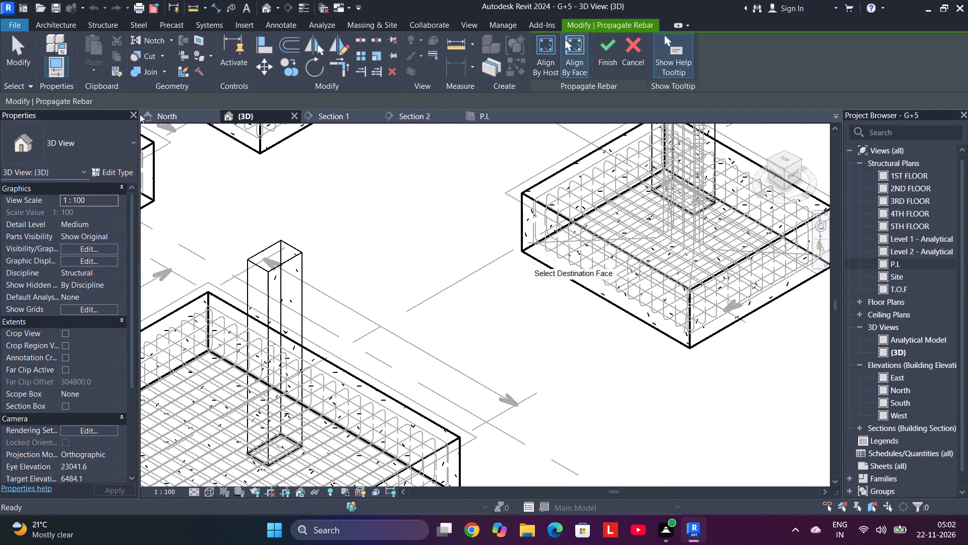
scroll(287, 209, down, 7)
middle_drag(244, 206, 286, 202)
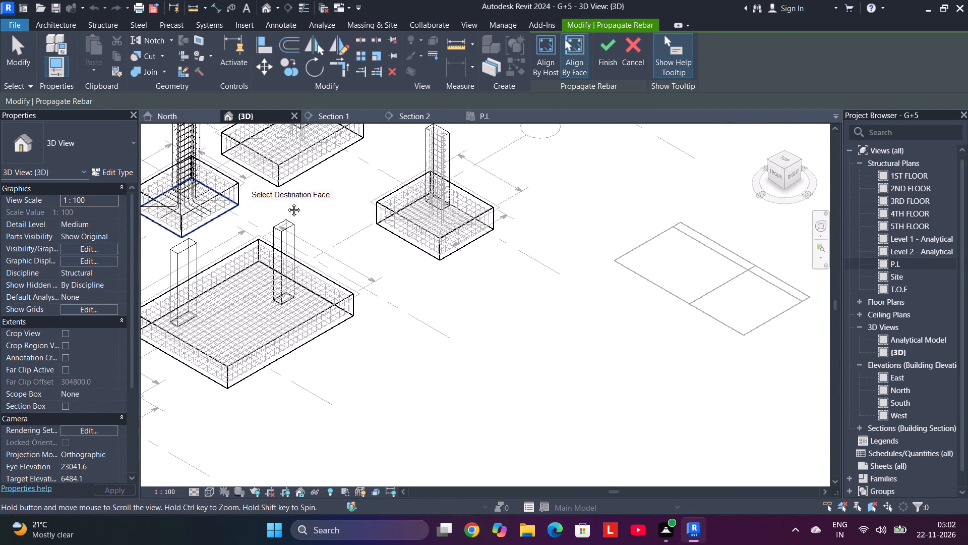
middle_drag(286, 202, 390, 195)
scroll(322, 237, up, 5)
click(322, 238)
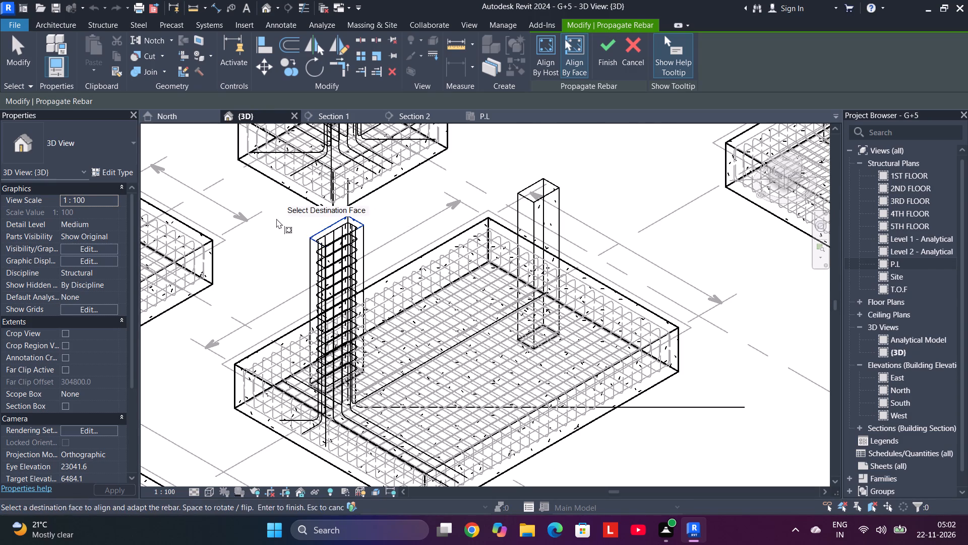
Add the top faces of the remaining five 600X250 columns in the shared-footing column's row as destinations and finish the propagation.
middle_drag(271, 210, 502, 304)
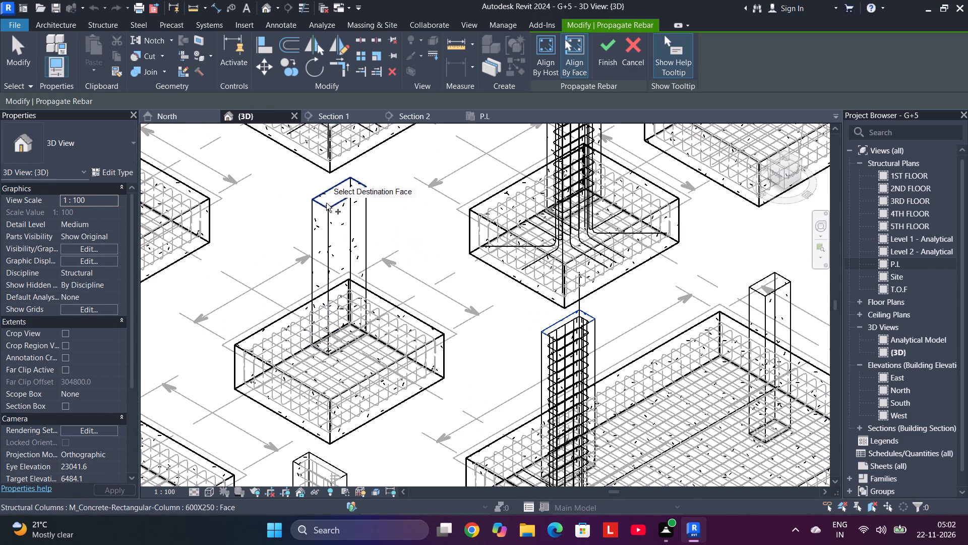
click(326, 203)
middle_drag(279, 187, 425, 339)
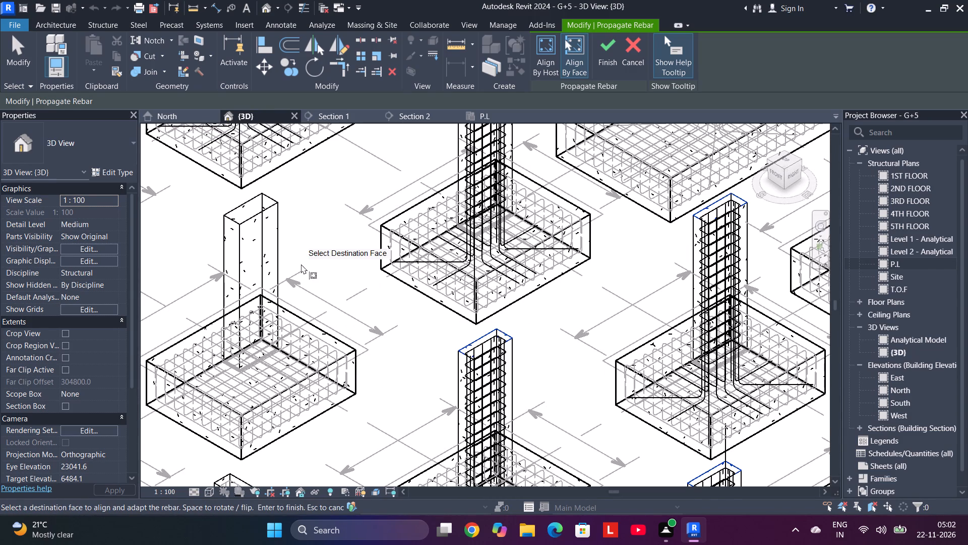
middle_drag(301, 264, 340, 315)
click(304, 257)
middle_drag(193, 222, 435, 424)
click(293, 332)
middle_drag(222, 289, 484, 391)
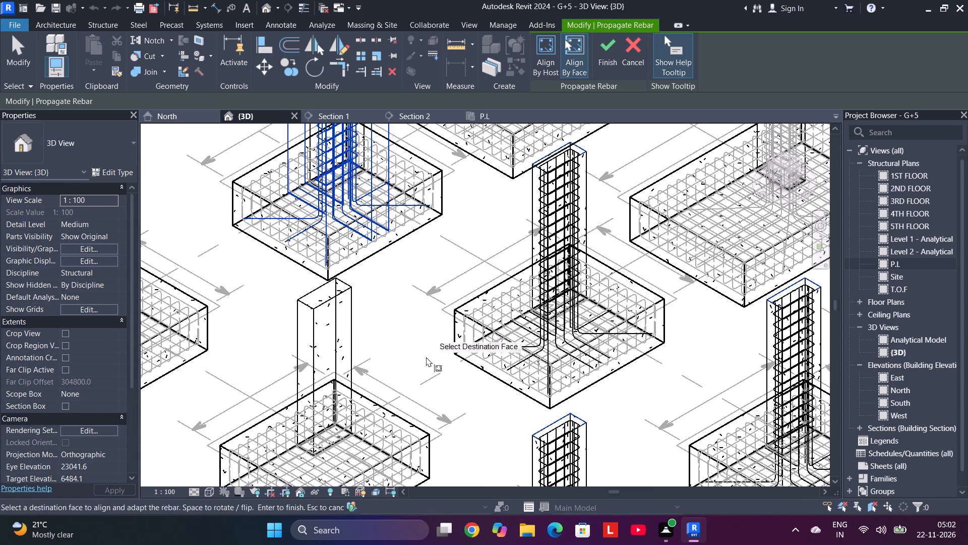
click(327, 295)
middle_drag(241, 268, 517, 407)
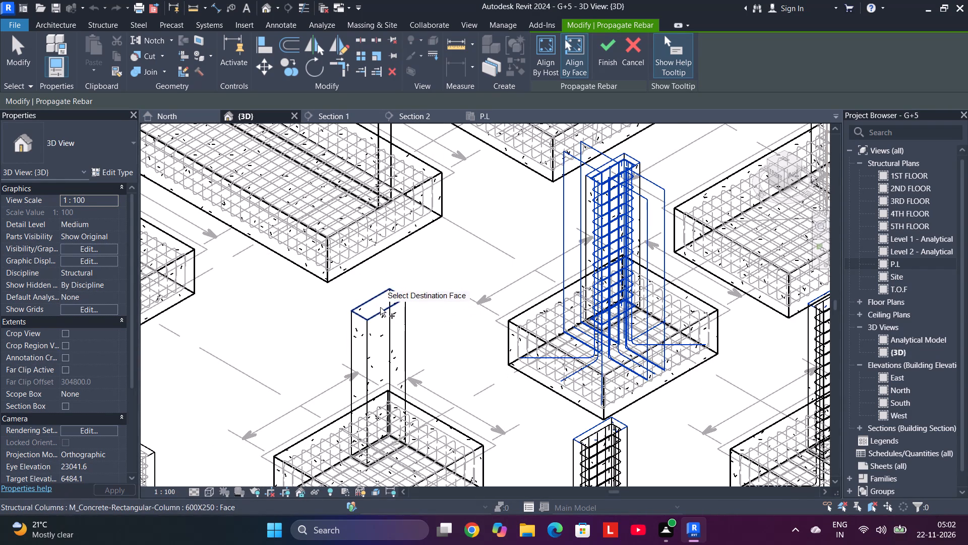
click(380, 307)
middle_drag(302, 274, 586, 391)
scroll(509, 344, down, 4)
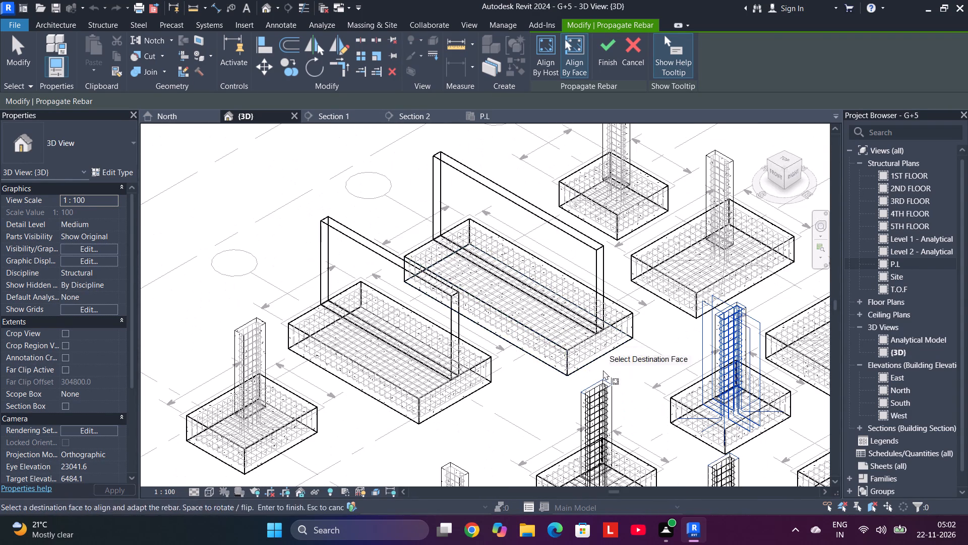
middle_drag(622, 360, 320, 277)
scroll(373, 285, down, 3)
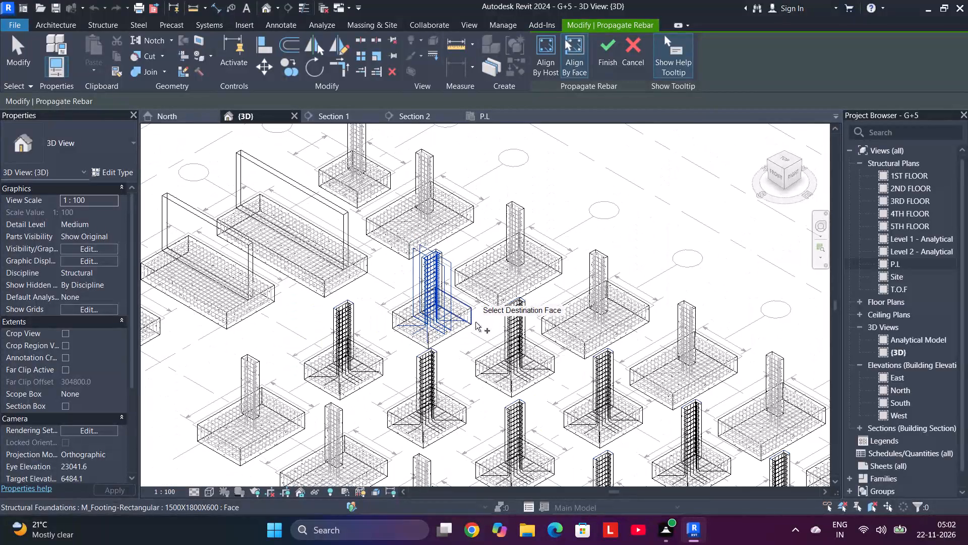
middle_drag(472, 320, 168, 99)
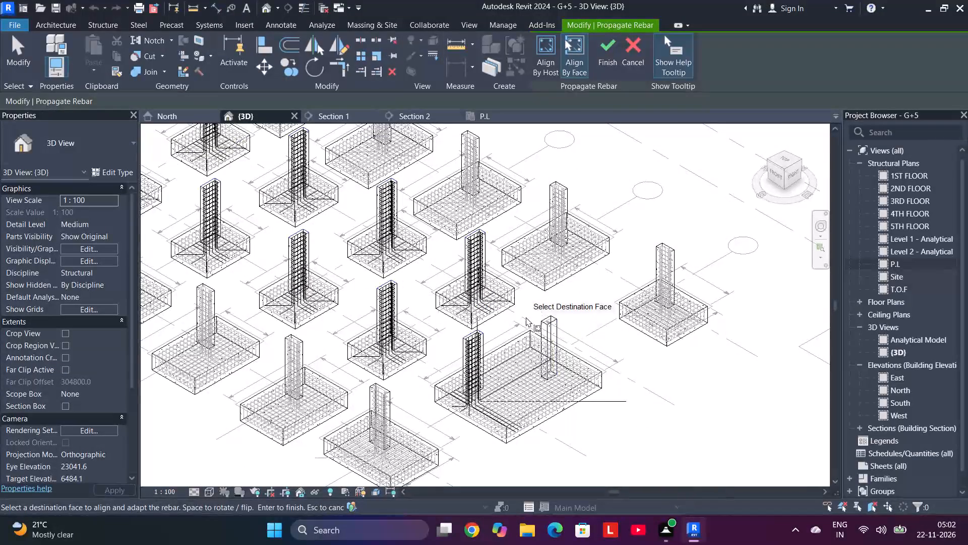
scroll(583, 343, up, 5)
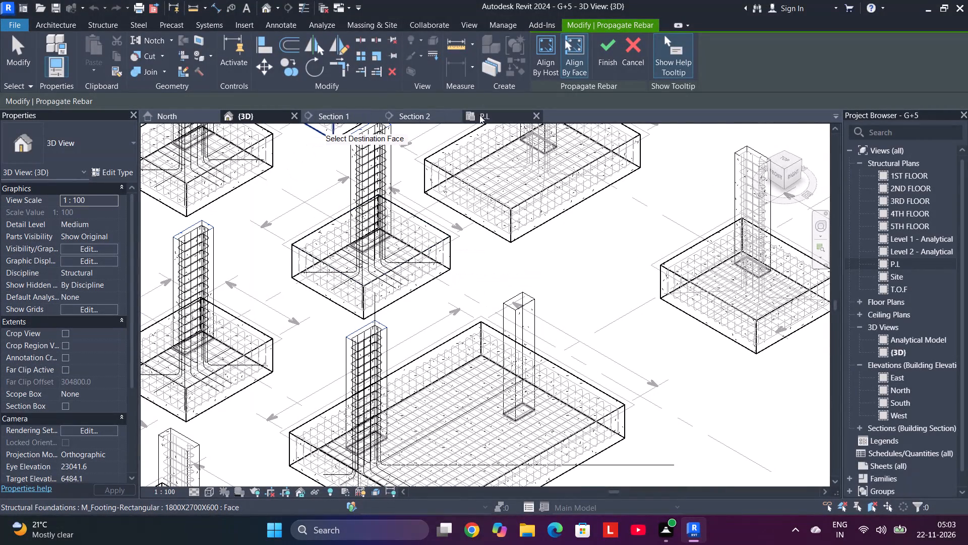
click(603, 67)
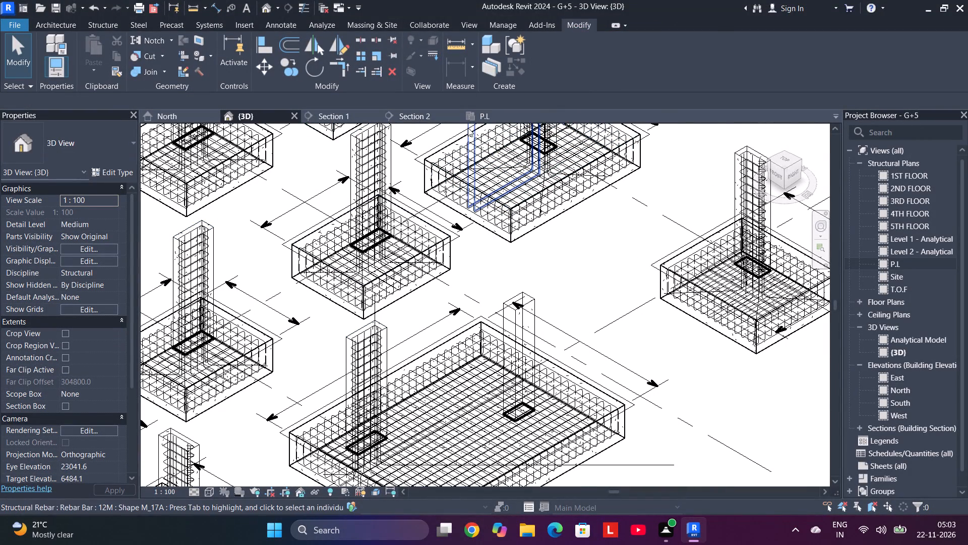
In the P.L plan, shorten the overlong north-west diagonal 16M bar of the 600X250 column on the shared footing.
click(477, 119)
scroll(533, 318, down, 11)
scroll(586, 319, up, 1)
middle_drag(586, 319, 442, 298)
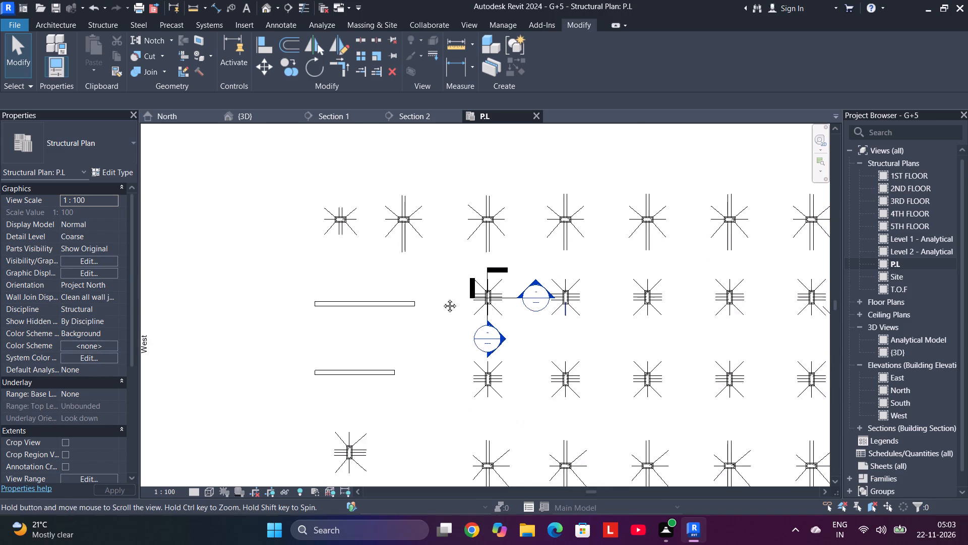
middle_drag(442, 298, 82, 255)
scroll(409, 283, up, 2)
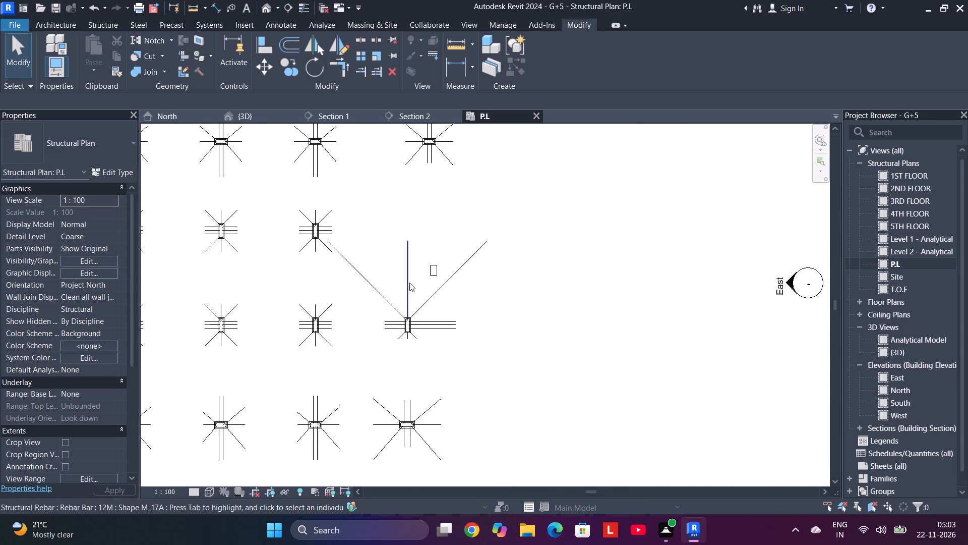
scroll(409, 283, up, 4)
scroll(360, 292, up, 4)
scroll(302, 264, up, 1)
scroll(303, 264, down, 5)
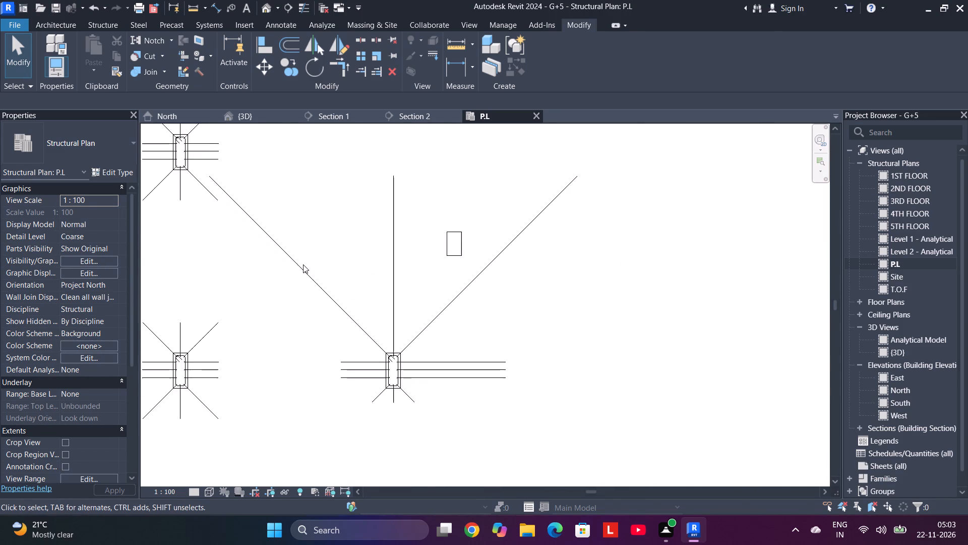
drag(488, 298, 301, 282)
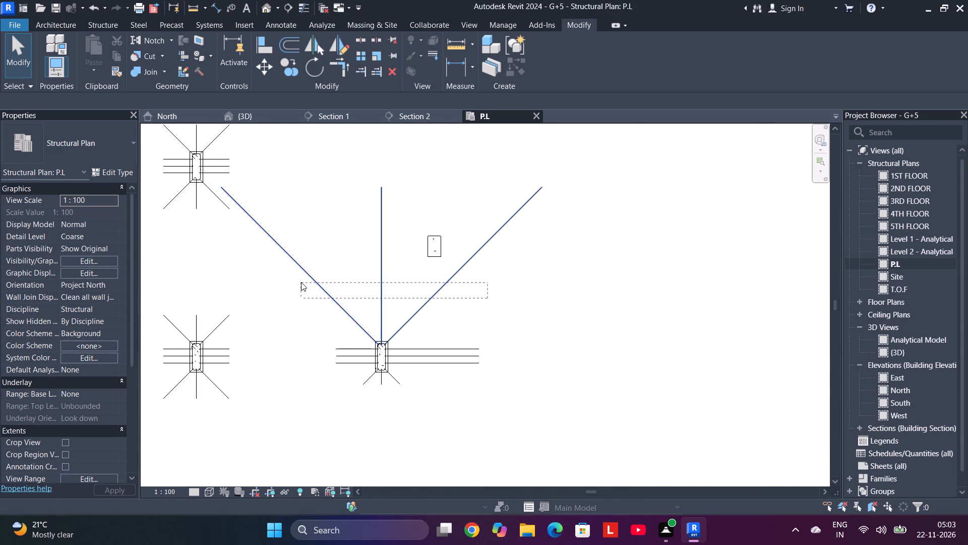
drag(301, 282, 302, 282)
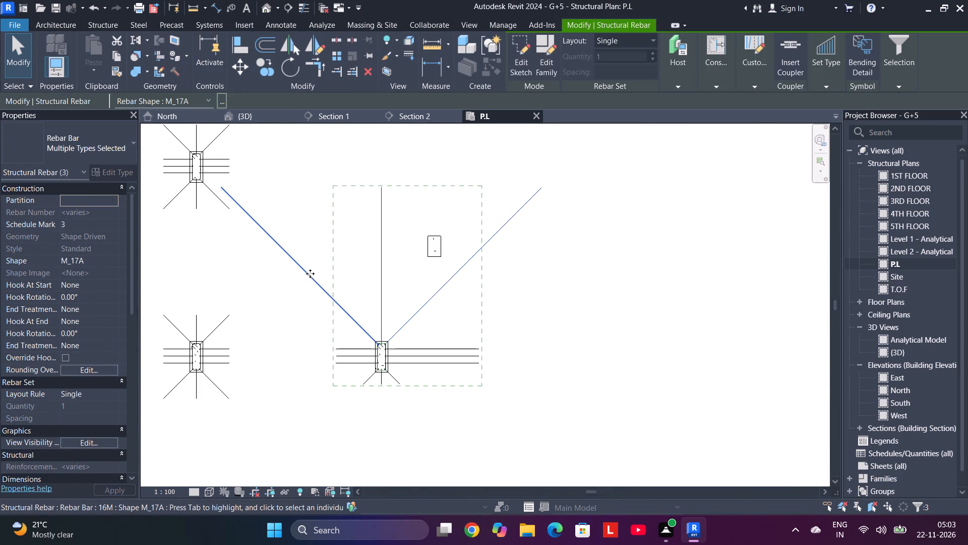
click(310, 274)
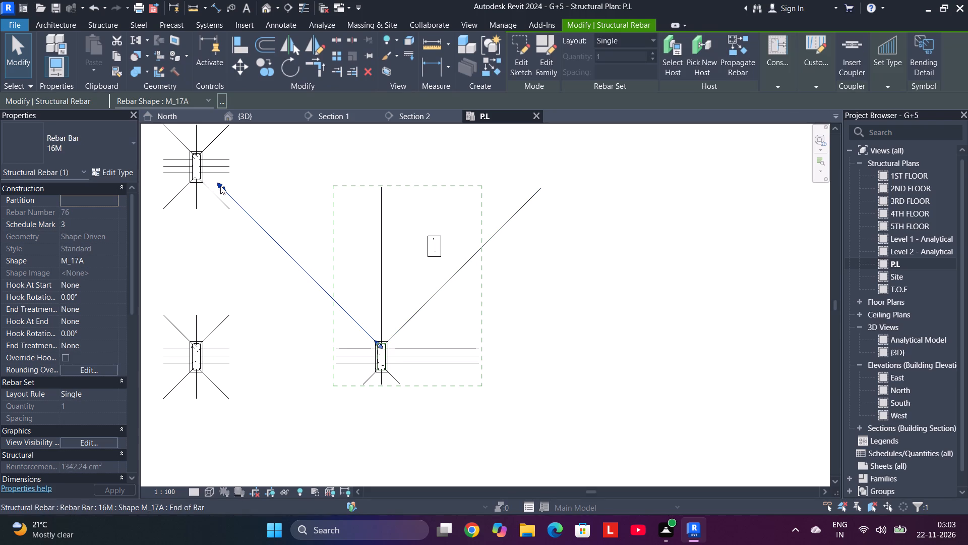
click(301, 230)
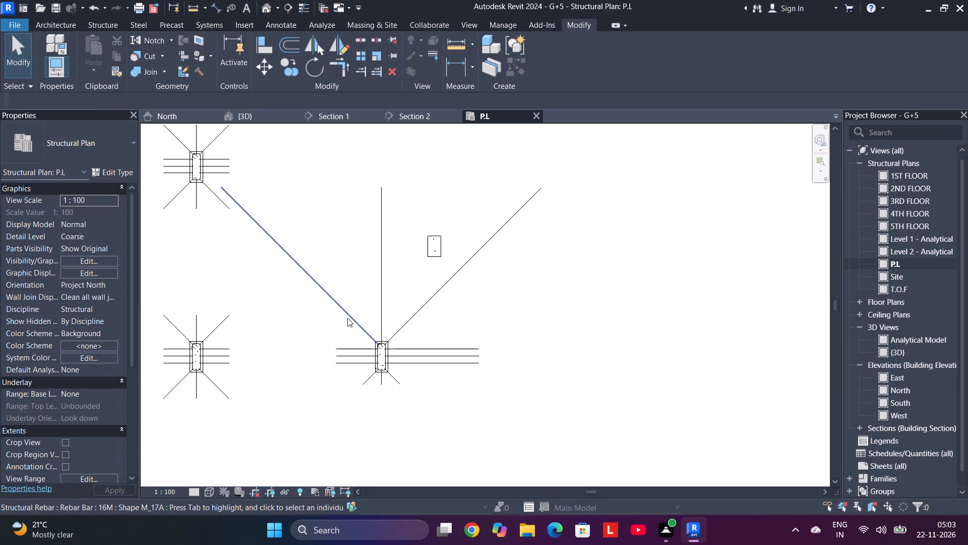
click(347, 318)
drag(221, 188, 360, 303)
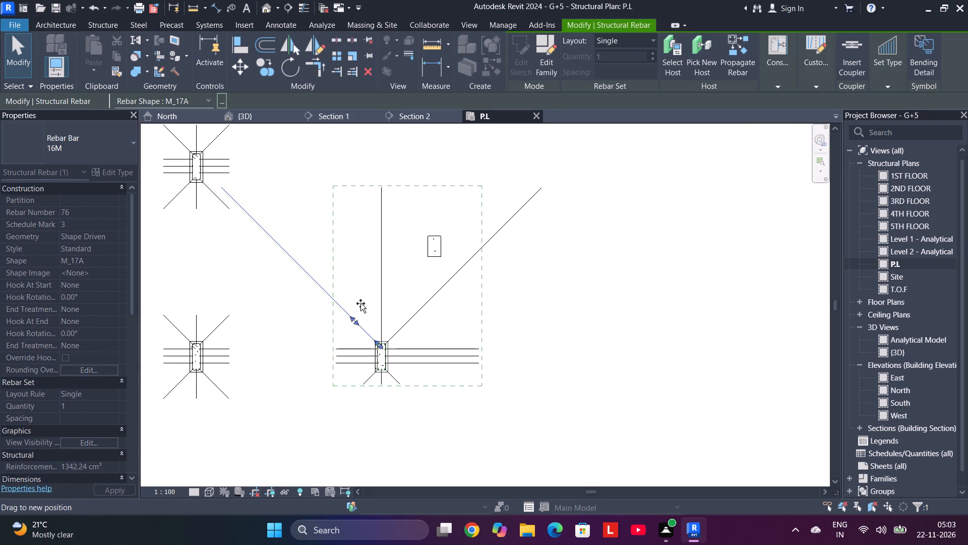
drag(360, 303, 292, 198)
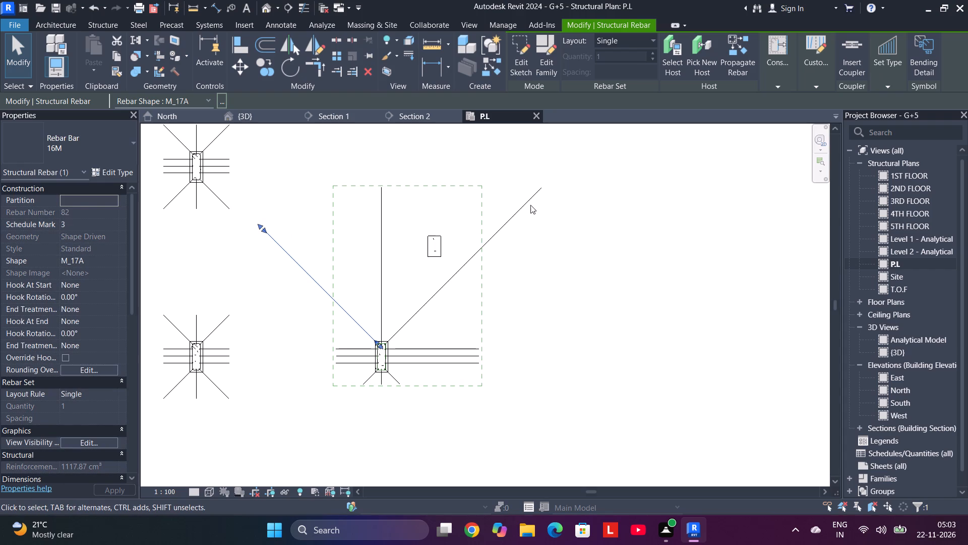
Slightly shorten the same column's north-east diagonal 16M bar at its outer end.
click(530, 202)
drag(537, 188, 510, 194)
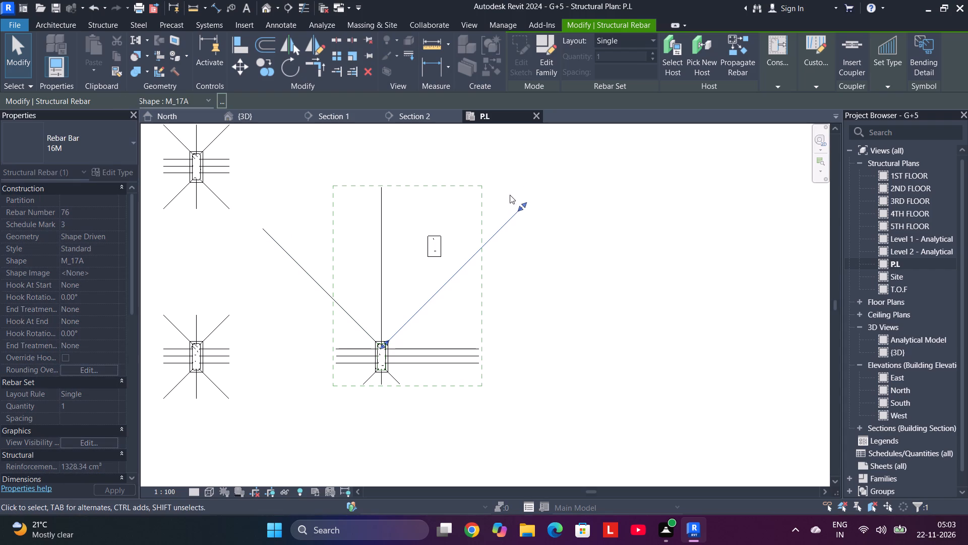
Rotate the north-east diagonal 16M bar toward the column's long northward bar, using its end inside the column as the rotation centre.
click(288, 72)
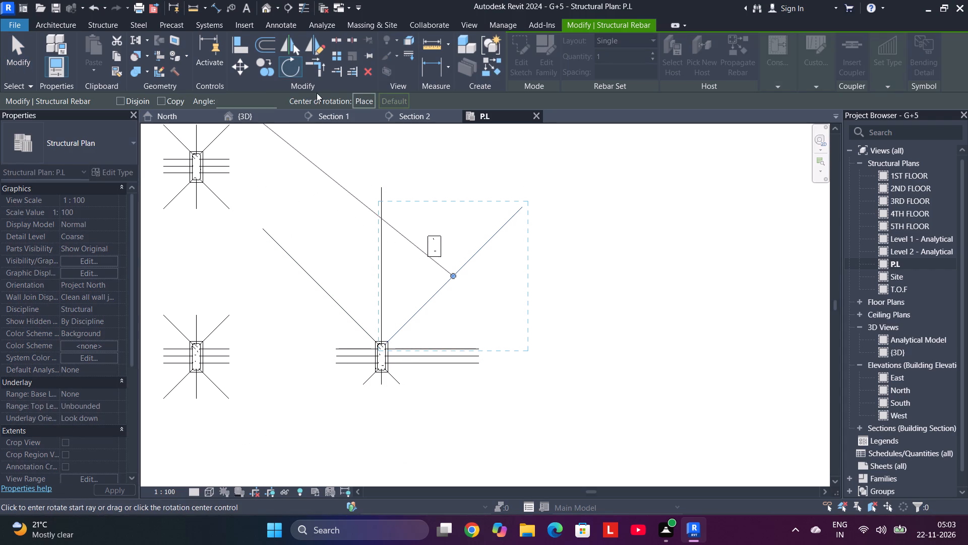
click(363, 100)
scroll(379, 344, up, 5)
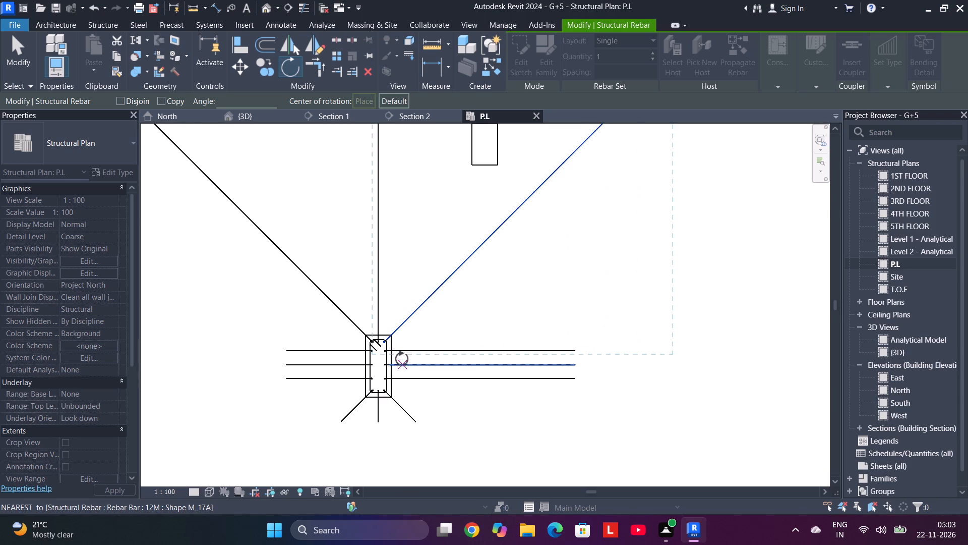
scroll(397, 352, up, 10)
click(363, 328)
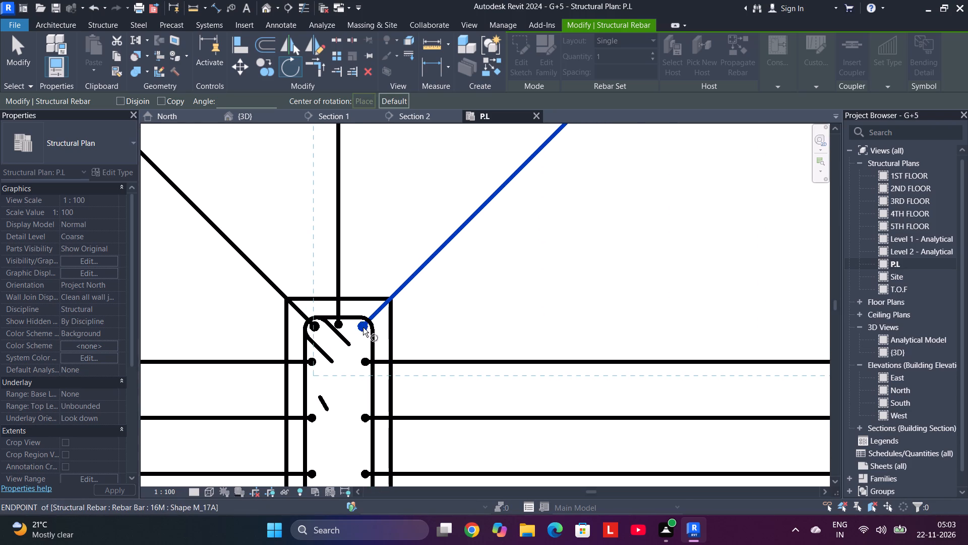
click(416, 278)
scroll(416, 277, down, 4)
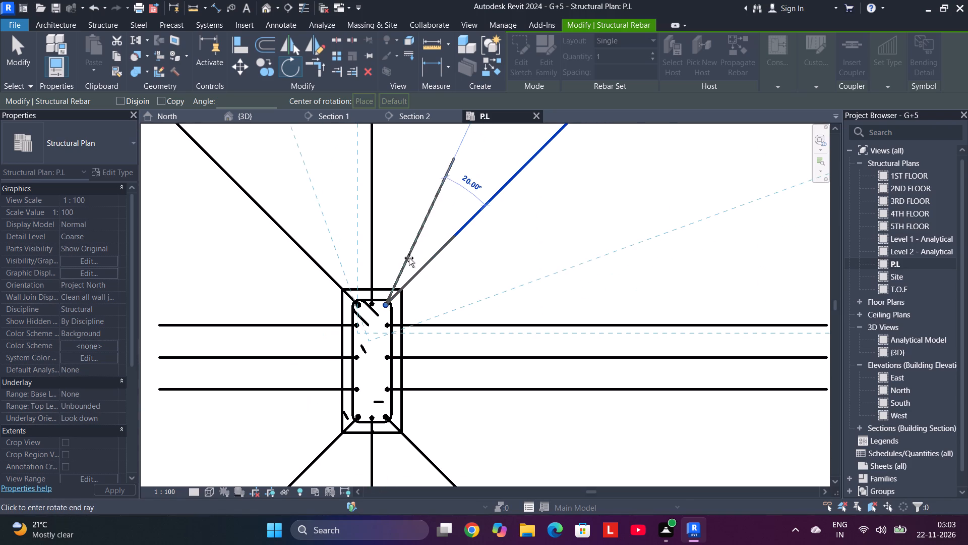
click(411, 258)
scroll(411, 258, down, 8)
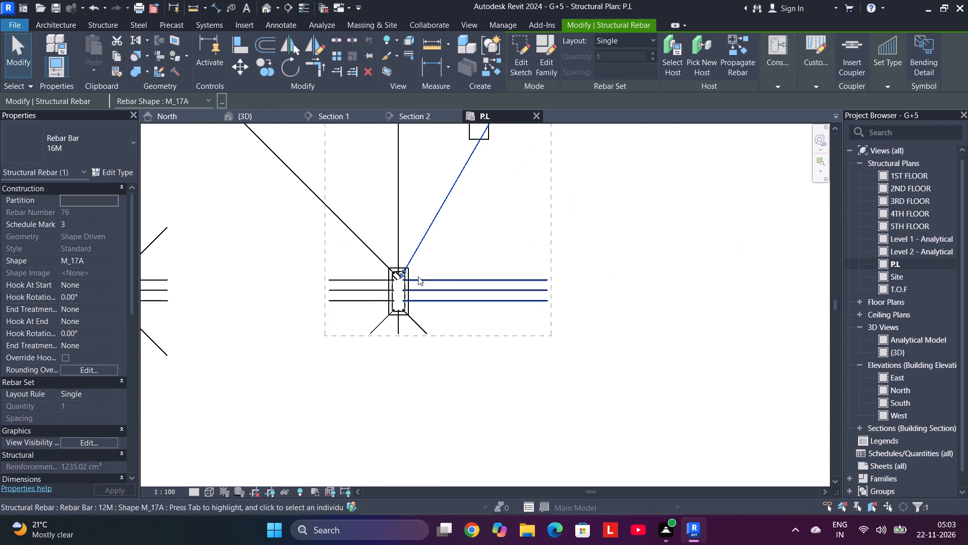
Shorten the rotated north-east 16M bar so its outer end lines up with the end of the long northward bar.
middle_drag(471, 271, 428, 408)
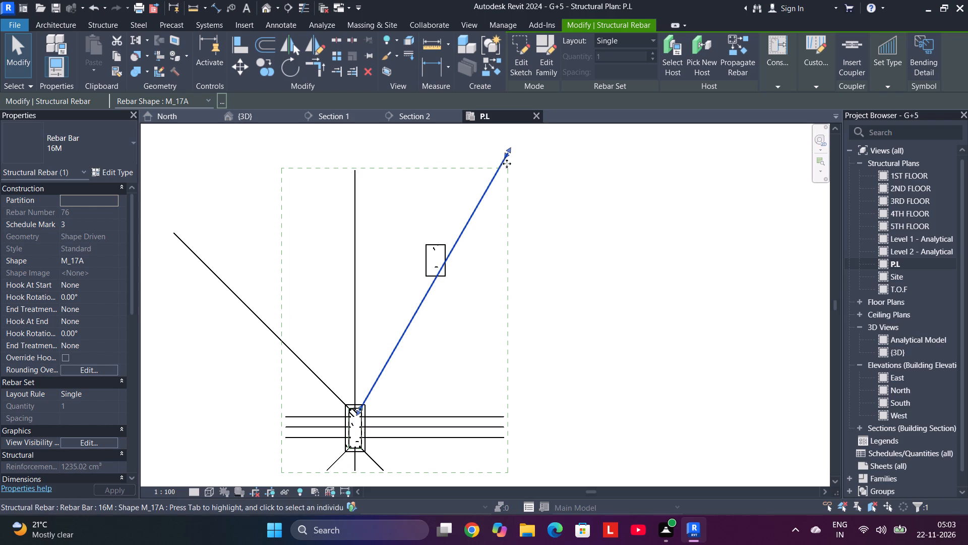
drag(509, 158, 505, 178)
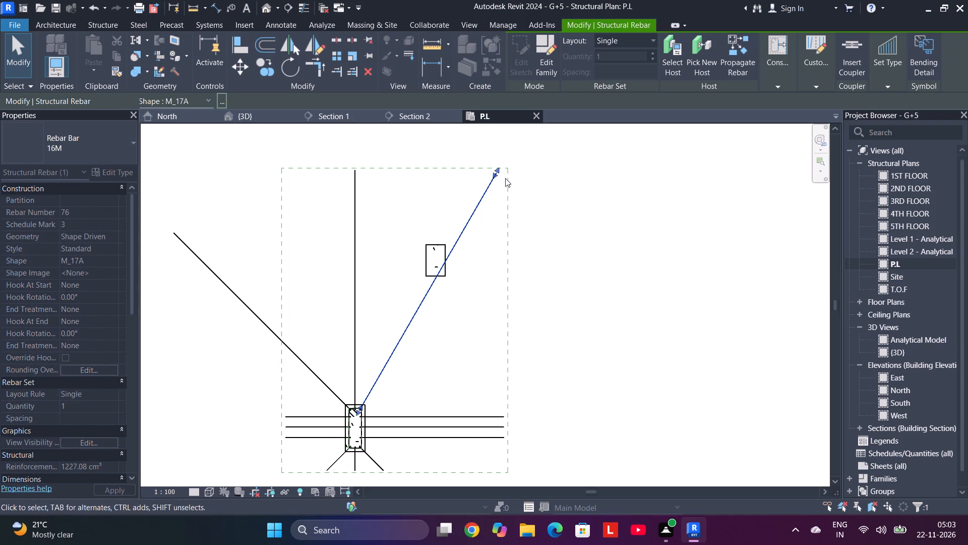
Rotate the column's north-west diagonal 16M bar about 20° toward the long northward bar, using its end inside the column as the centre.
click(335, 390)
click(289, 63)
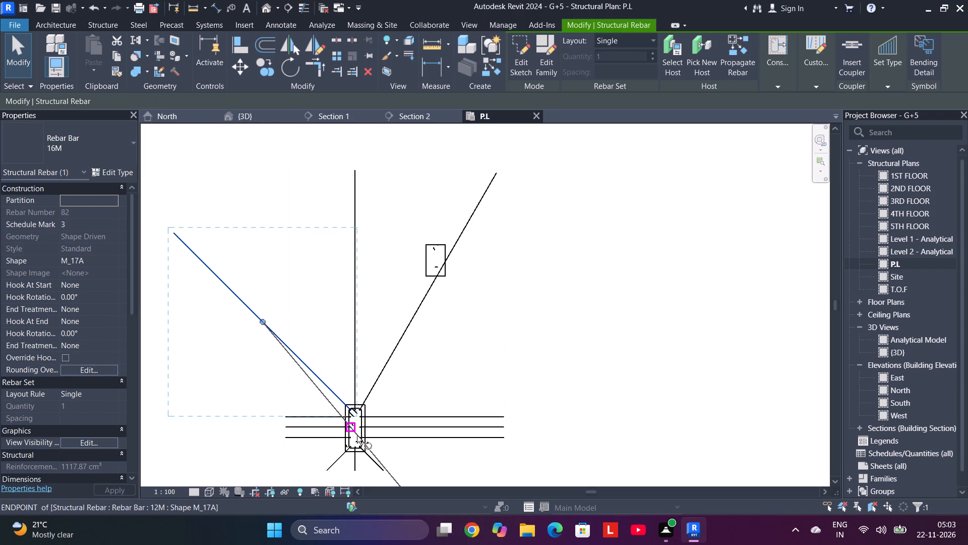
scroll(360, 439, up, 6)
scroll(345, 383, up, 4)
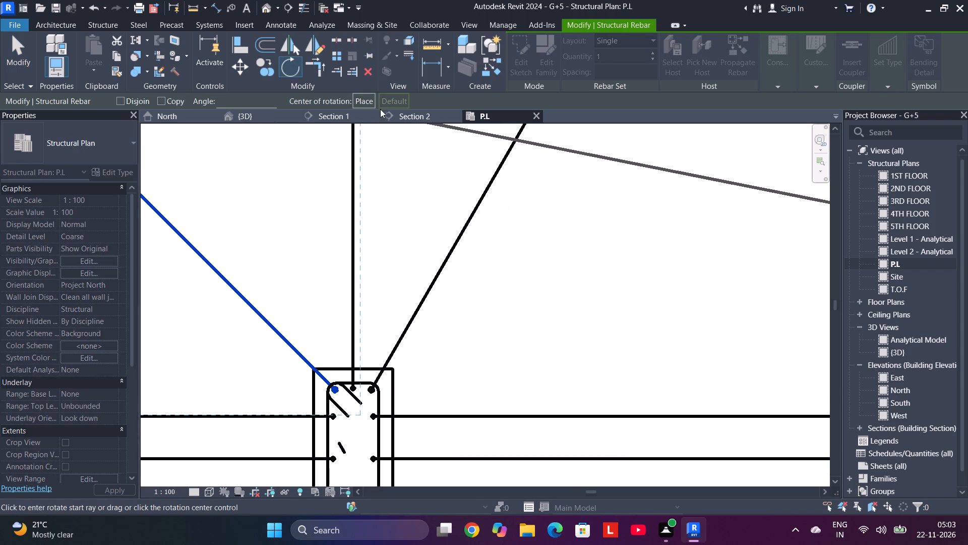
click(355, 102)
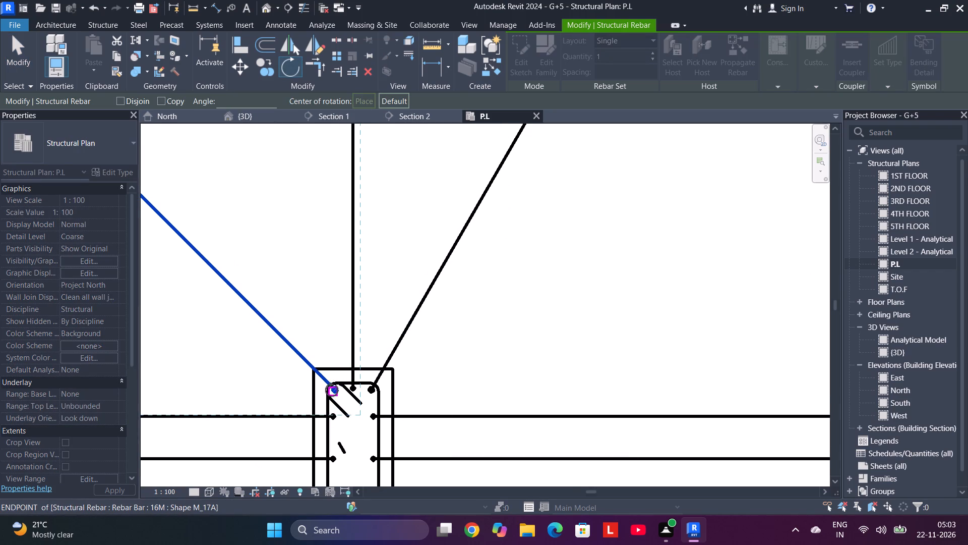
scroll(334, 388, up, 5)
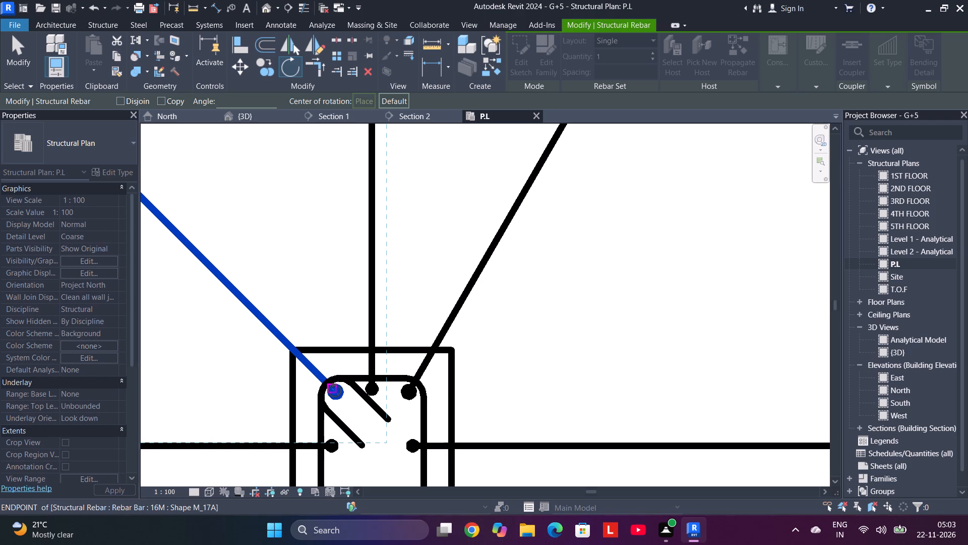
click(335, 391)
click(281, 331)
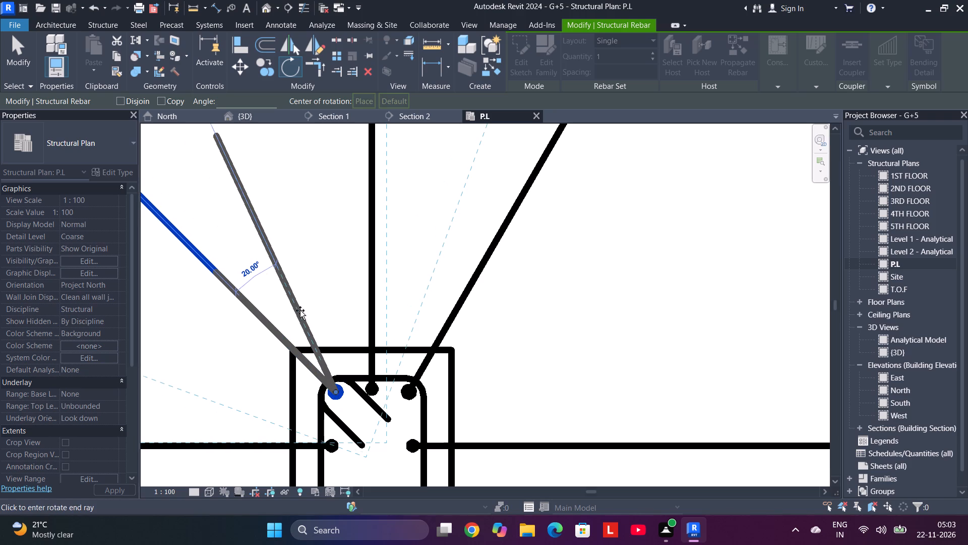
click(300, 310)
Rotate the same north-west 16M bar about 10° further toward the northward bar, again around its end inside the column.
scroll(300, 310, down, 9)
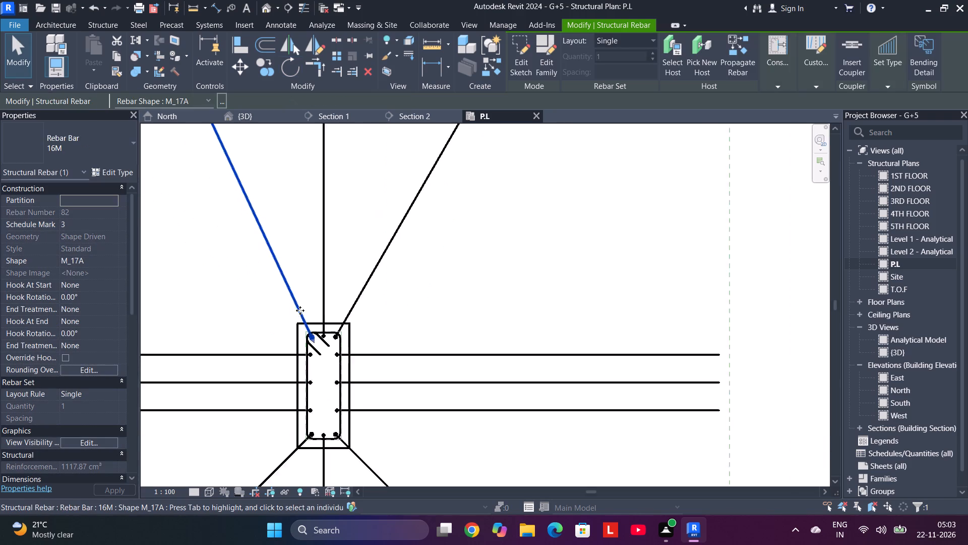
middle_drag(300, 310, 334, 540)
scroll(327, 405, down, 4)
scroll(326, 438, up, 1)
middle_drag(326, 427, 326, 421)
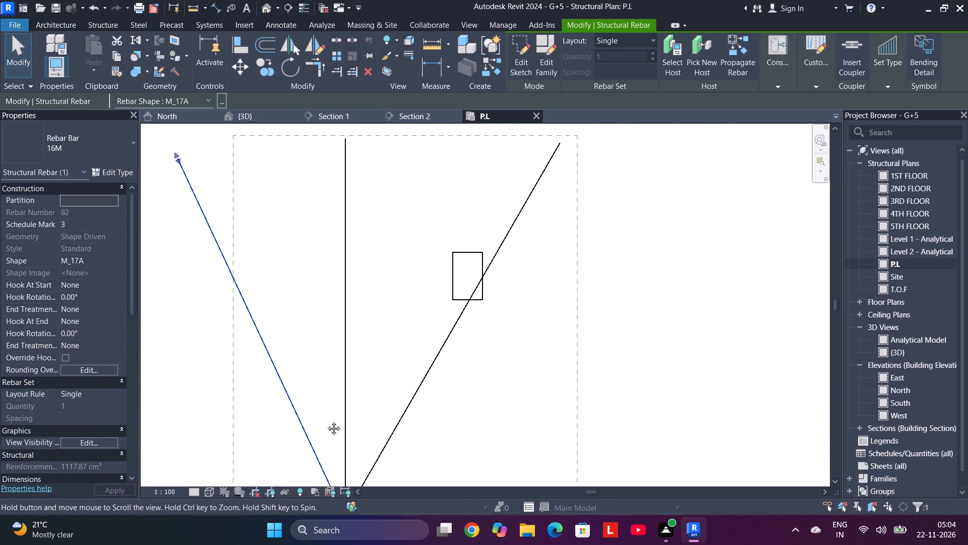
middle_drag(326, 421, 320, 292)
scroll(320, 292, up, 1)
scroll(333, 365, up, 5)
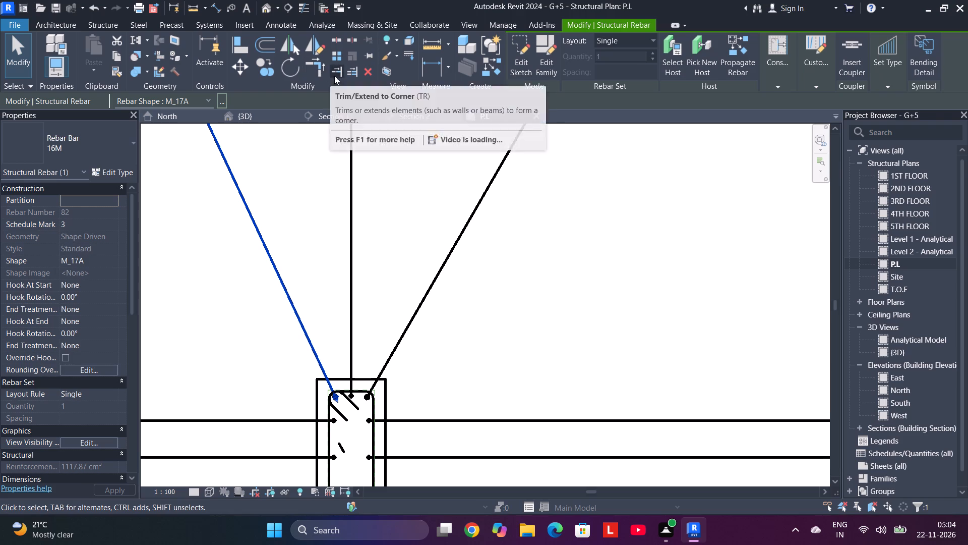
click(284, 66)
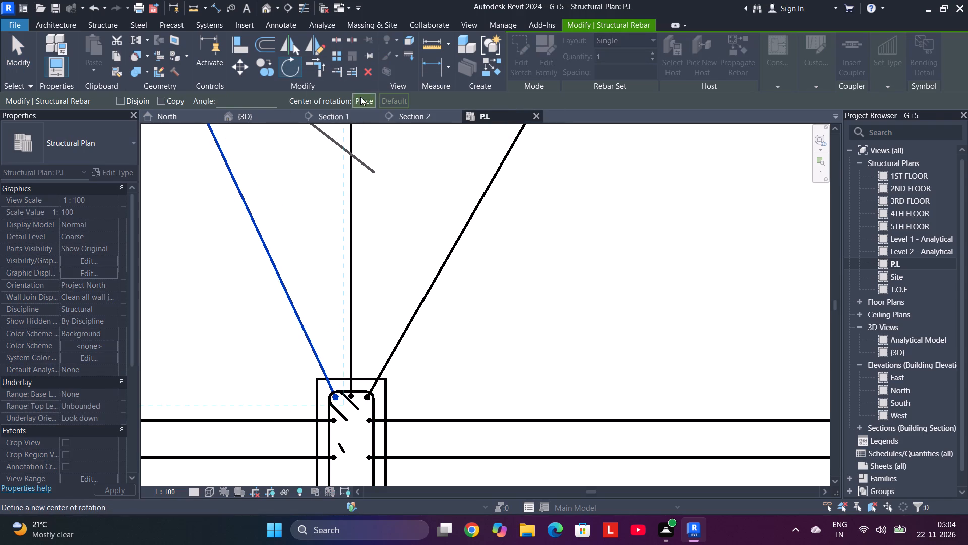
click(360, 97)
scroll(338, 400, up, 7)
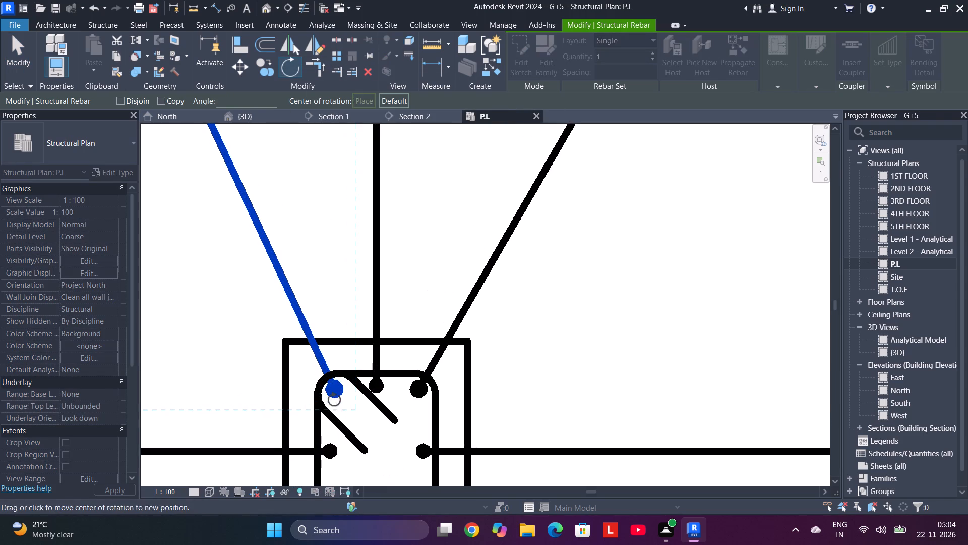
click(336, 388)
click(293, 308)
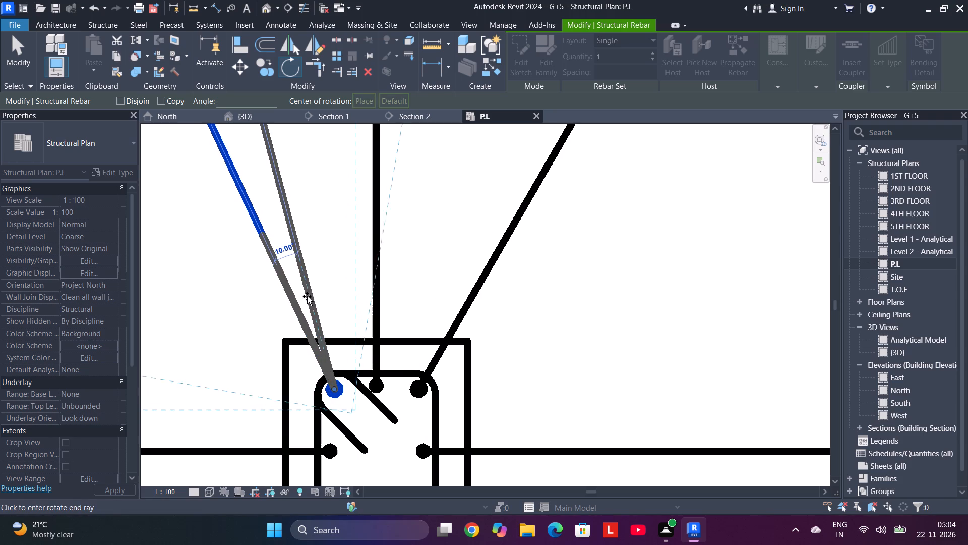
click(308, 295)
scroll(308, 295, down, 13)
middle_drag(308, 295, 335, 522)
click(292, 258)
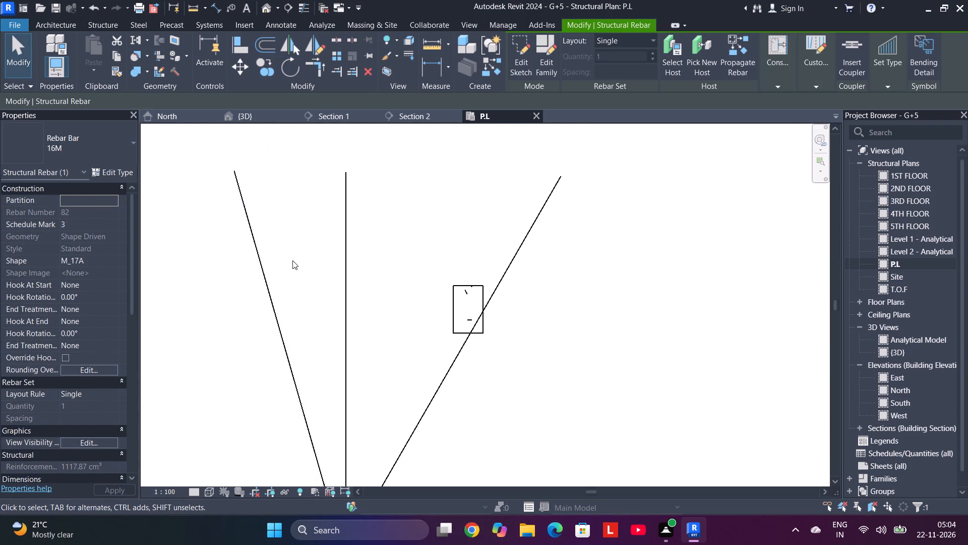
Examine the adjusted starter bars around the shared-footing column and the small unreinforced column beside them.
scroll(325, 330, down, 4)
scroll(342, 407, down, 2)
scroll(417, 417, down, 1)
middle_drag(418, 417, 469, 298)
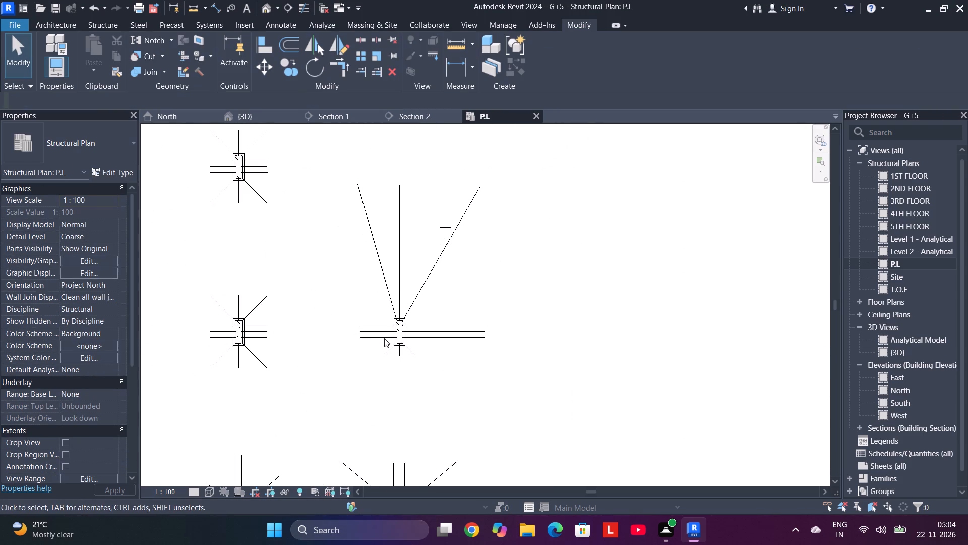
scroll(366, 332, up, 5)
middle_drag(510, 271, 513, 293)
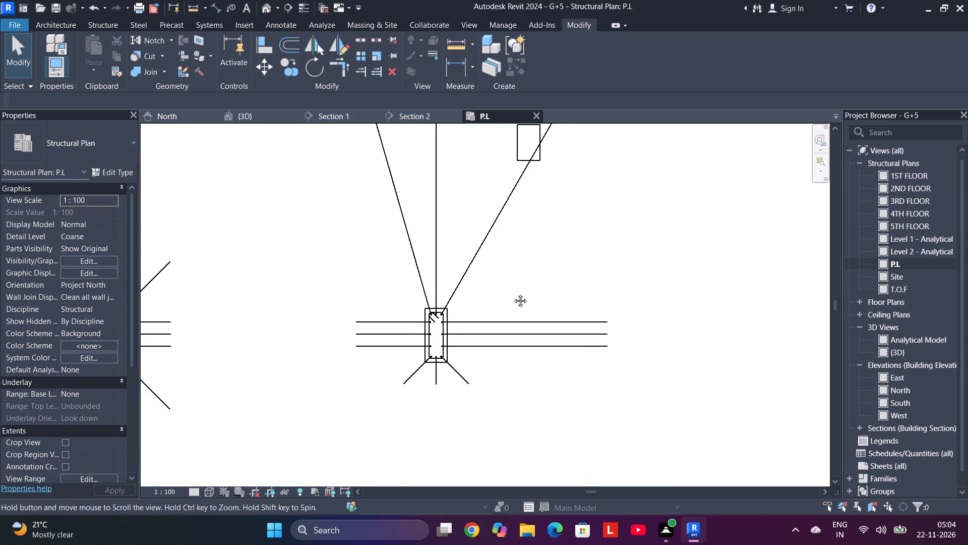
middle_drag(513, 293, 473, 342)
scroll(397, 416, up, 4)
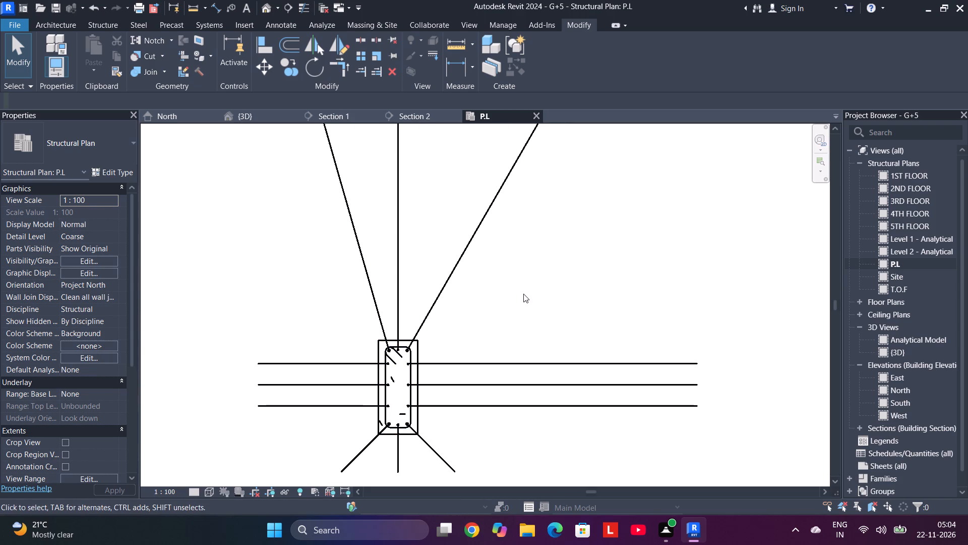
middle_drag(525, 294, 441, 464)
scroll(444, 401, down, 8)
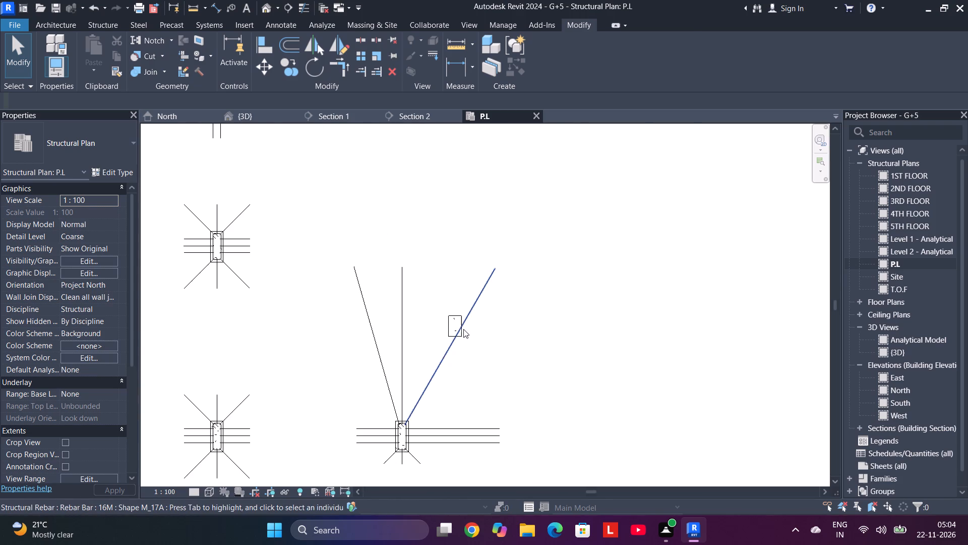
Place an 8MM M_T1 tie, oriented parallel to the work plane, in the small column crossed by the north-east diagonal bar.
scroll(458, 328, up, 4)
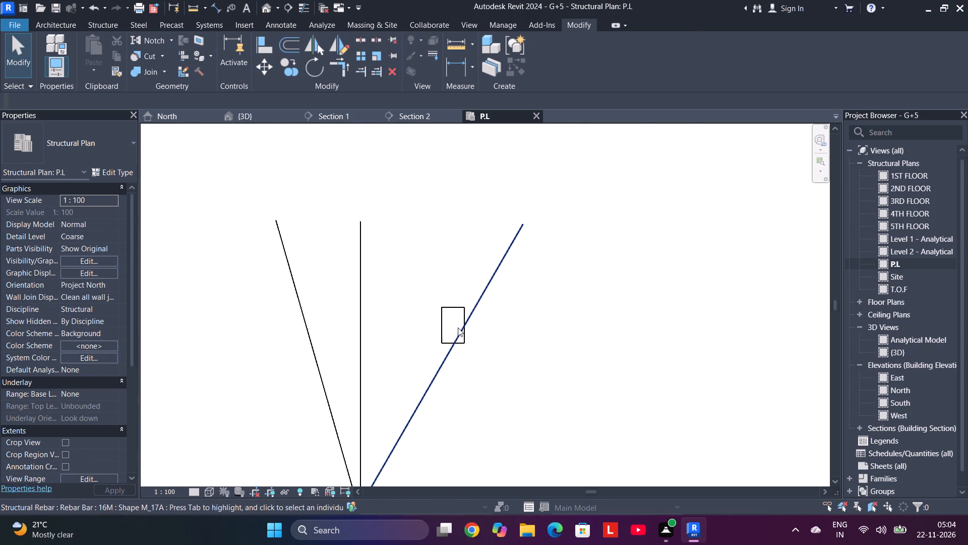
scroll(454, 332, up, 4)
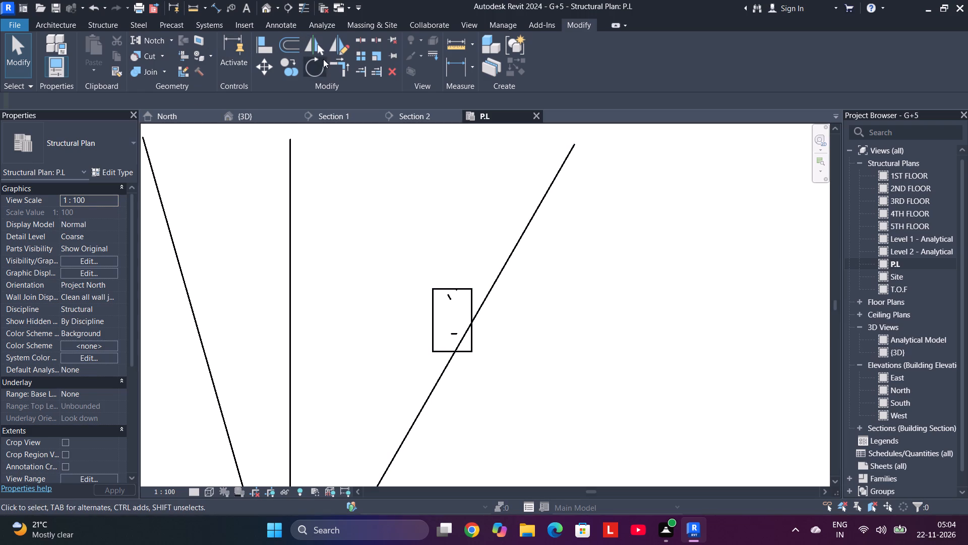
click(113, 29)
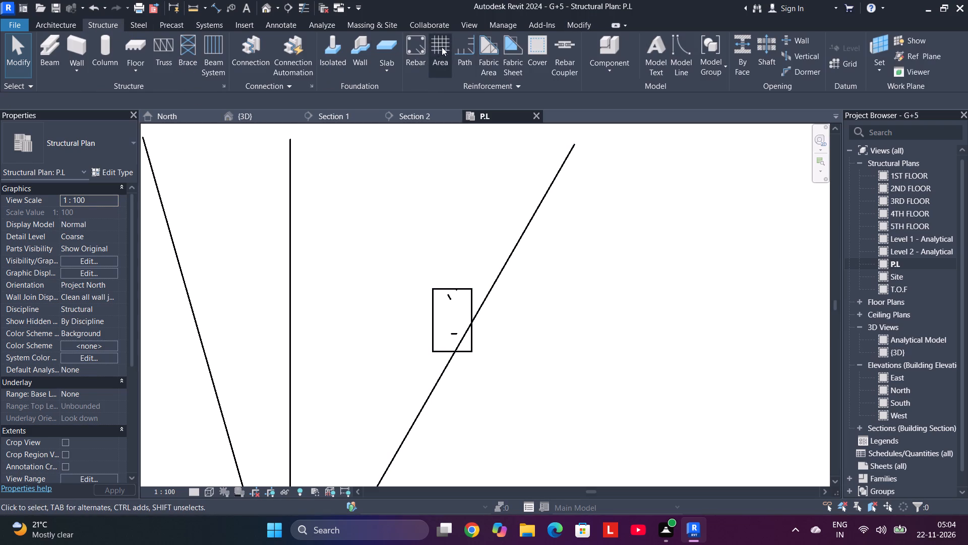
click(422, 47)
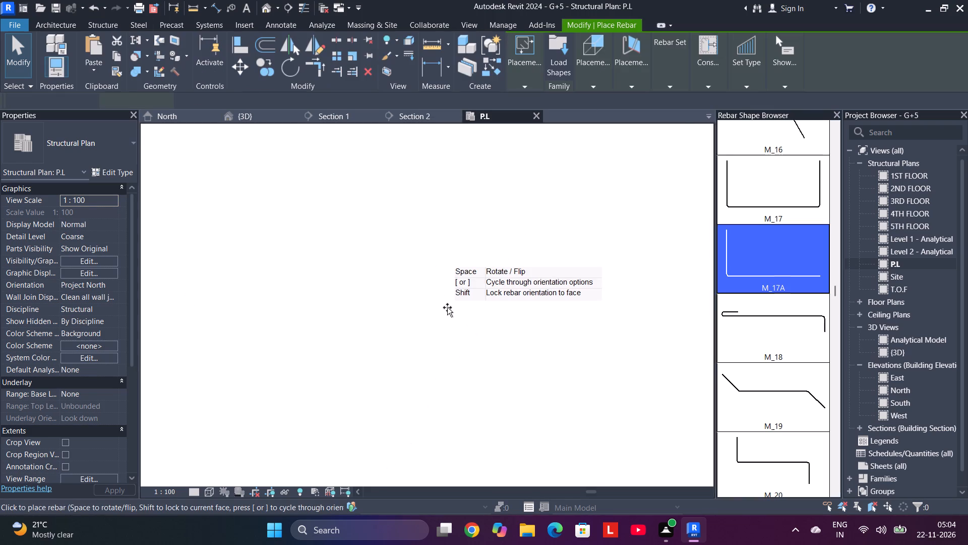
drag(837, 294, 831, 406)
drag(834, 408, 835, 415)
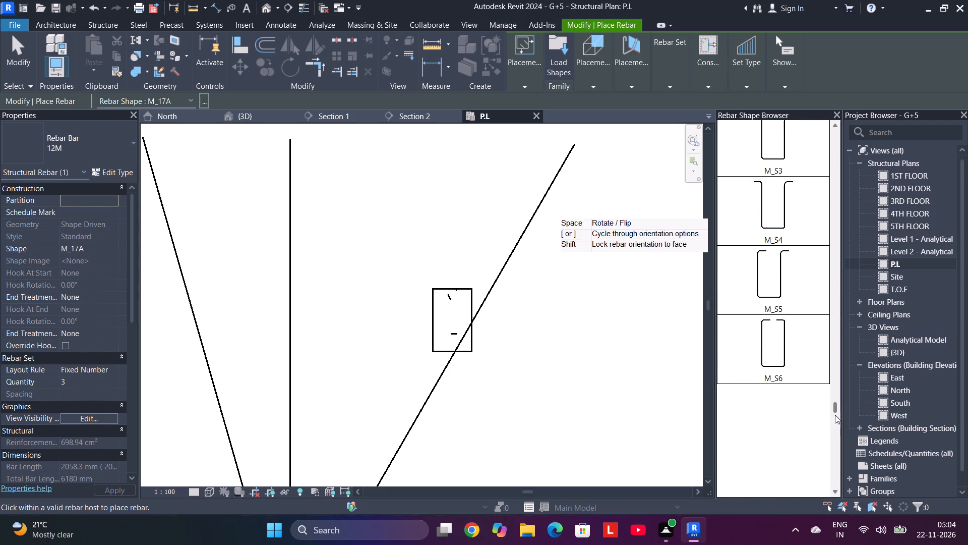
drag(835, 415, 835, 418)
click(784, 417)
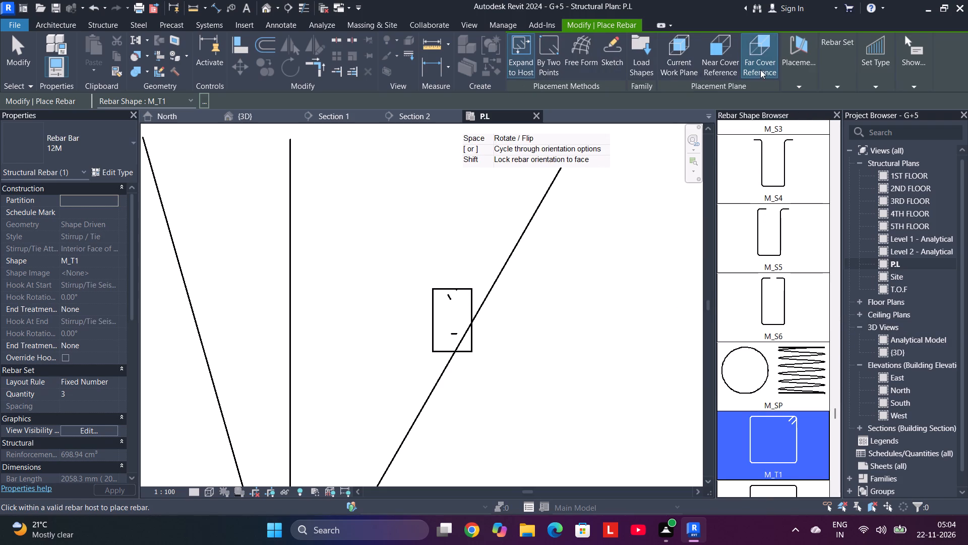
click(790, 67)
click(794, 115)
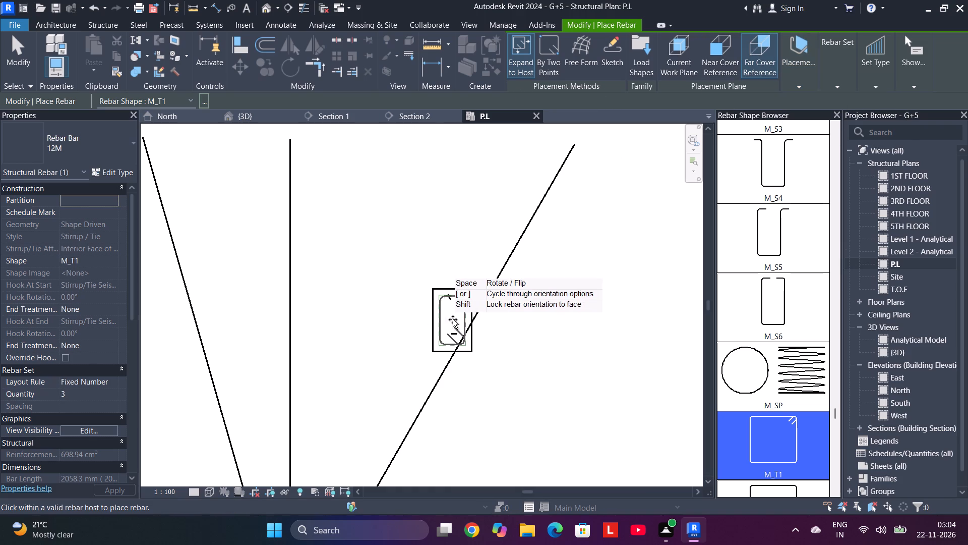
click(95, 150)
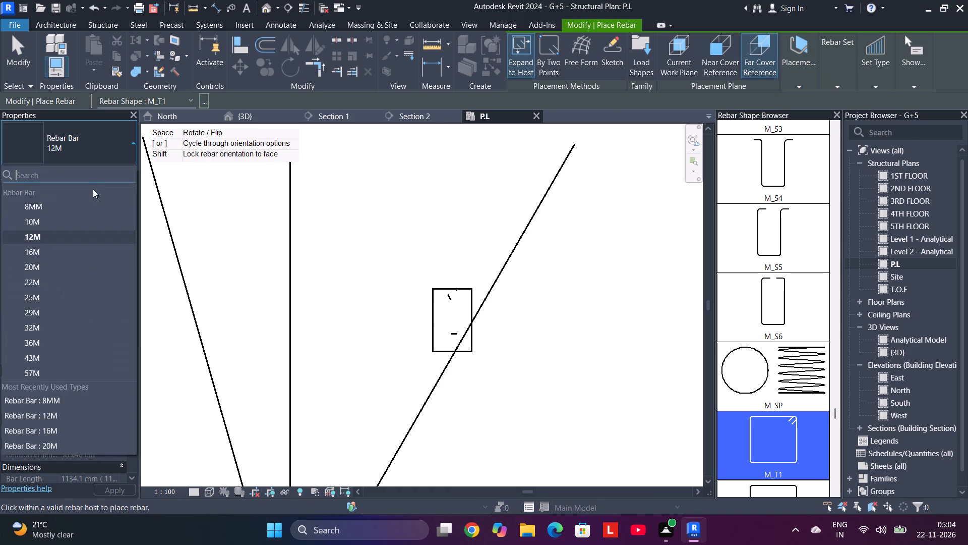
click(89, 203)
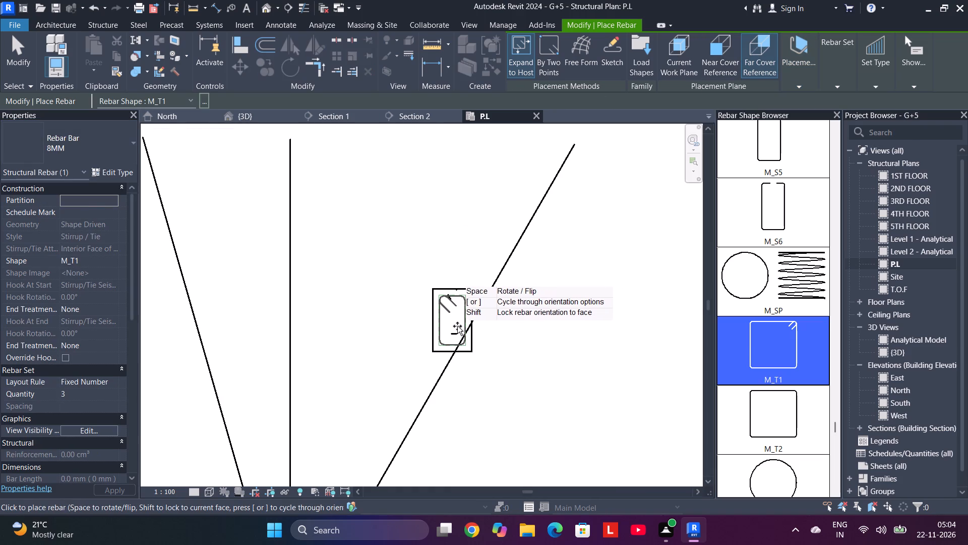
click(457, 325)
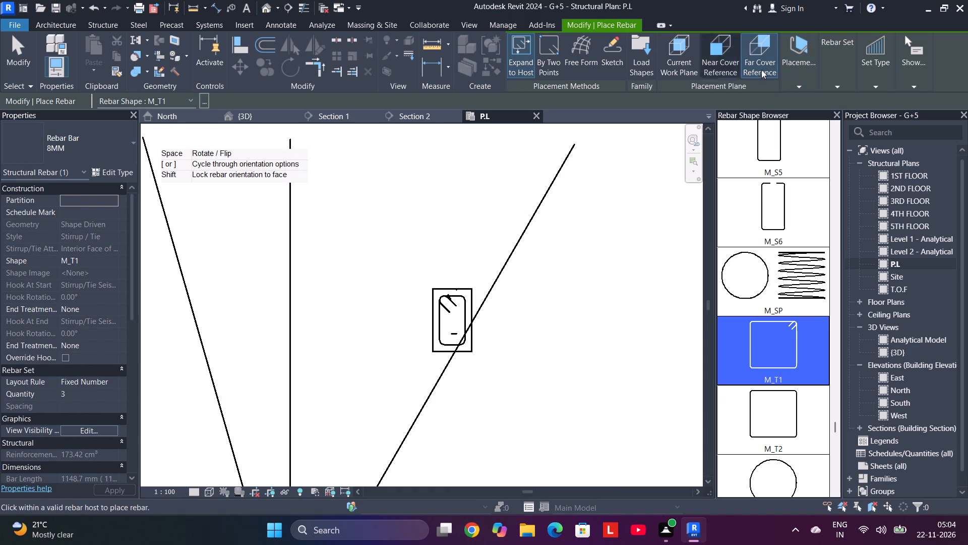
Place a single straight 16M bar, shape M_00, perpendicular to cover, inside the north-west corner of the small column's tie.
drag(832, 420, 840, 169)
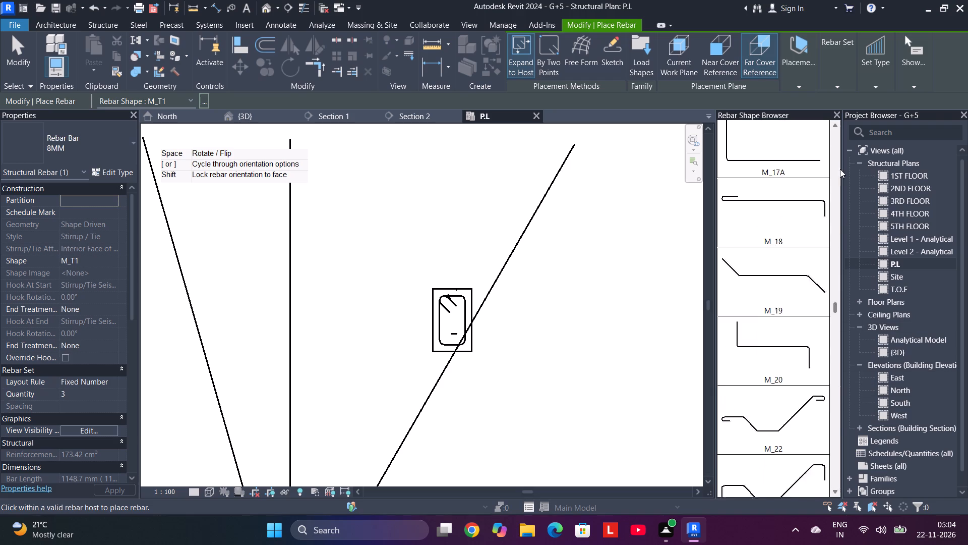
drag(840, 169, 839, 130)
scroll(800, 188, up, 4)
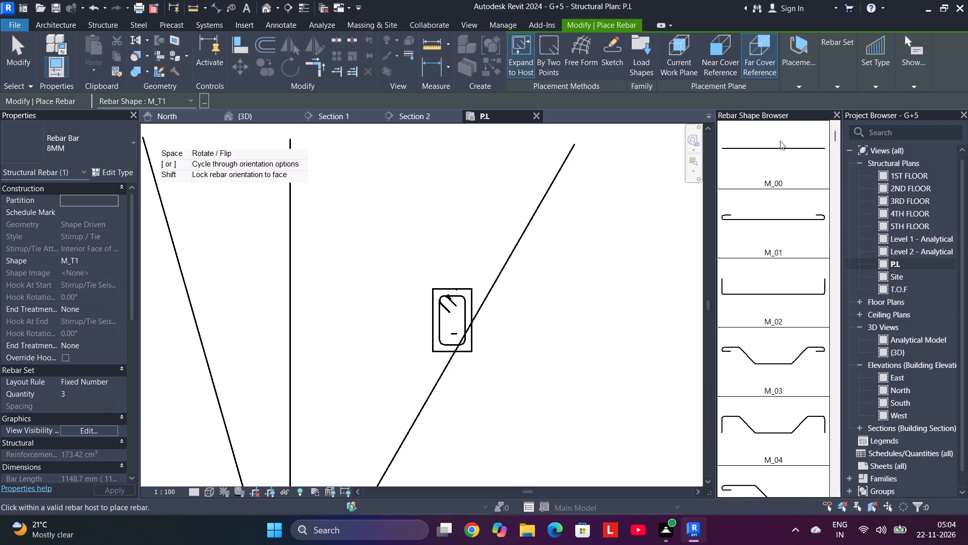
click(779, 139)
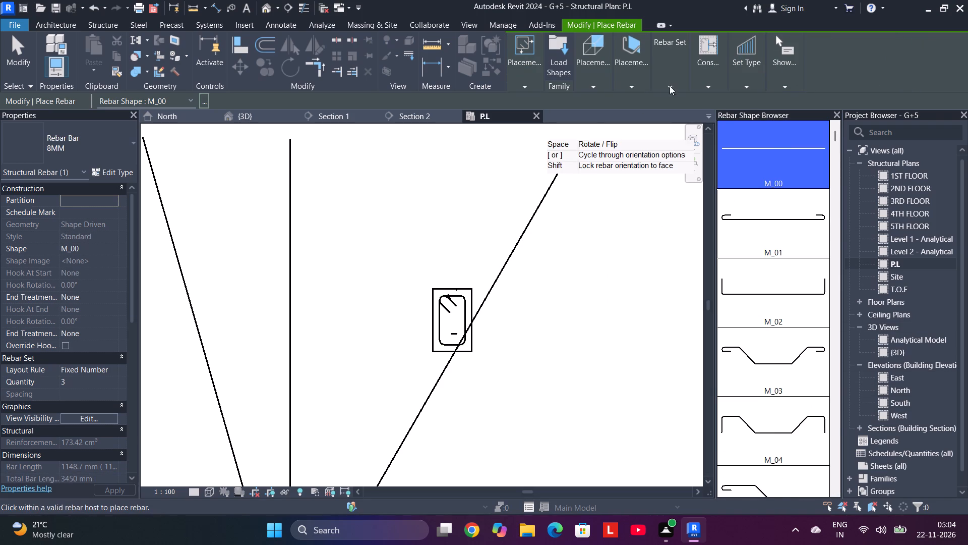
click(622, 74)
click(724, 117)
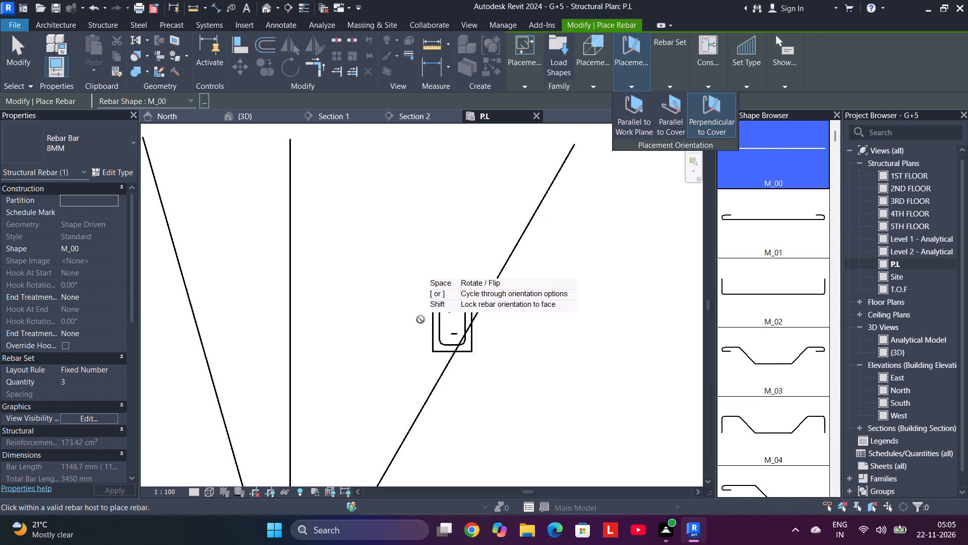
scroll(428, 319, up, 6)
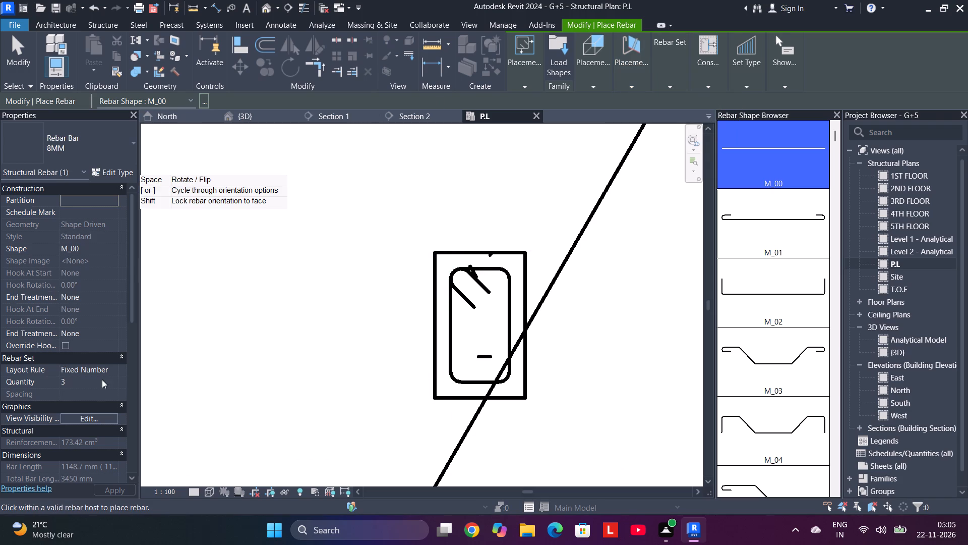
click(111, 370)
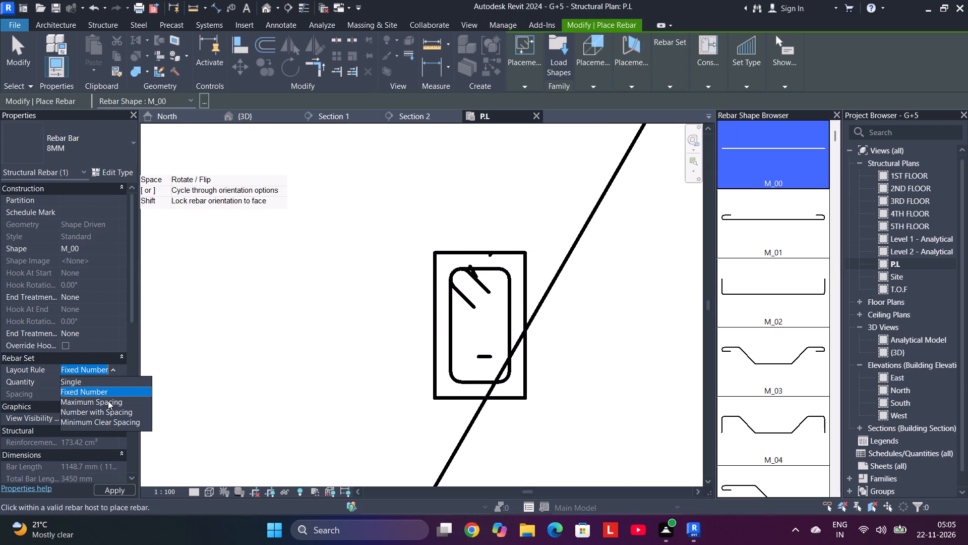
click(106, 384)
scroll(463, 278, up, 8)
click(125, 140)
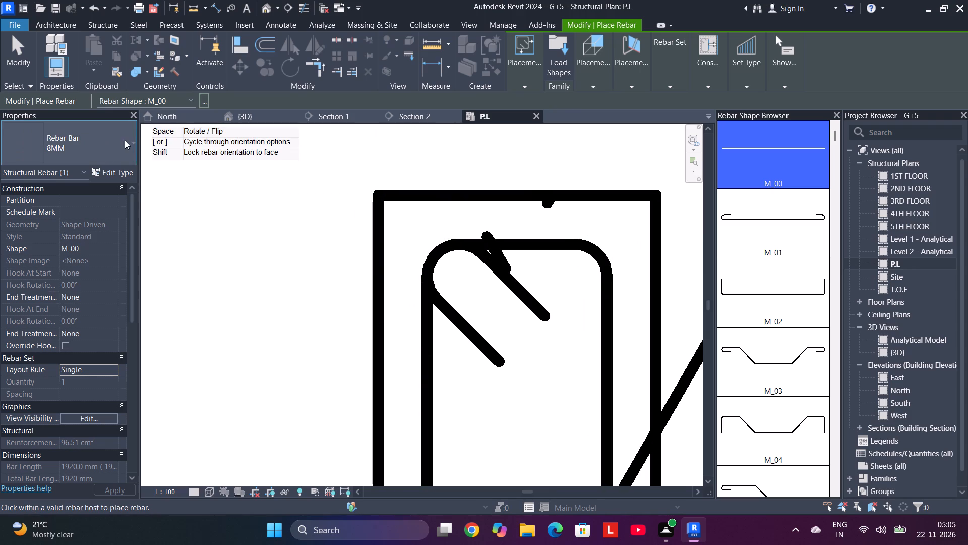
click(79, 249)
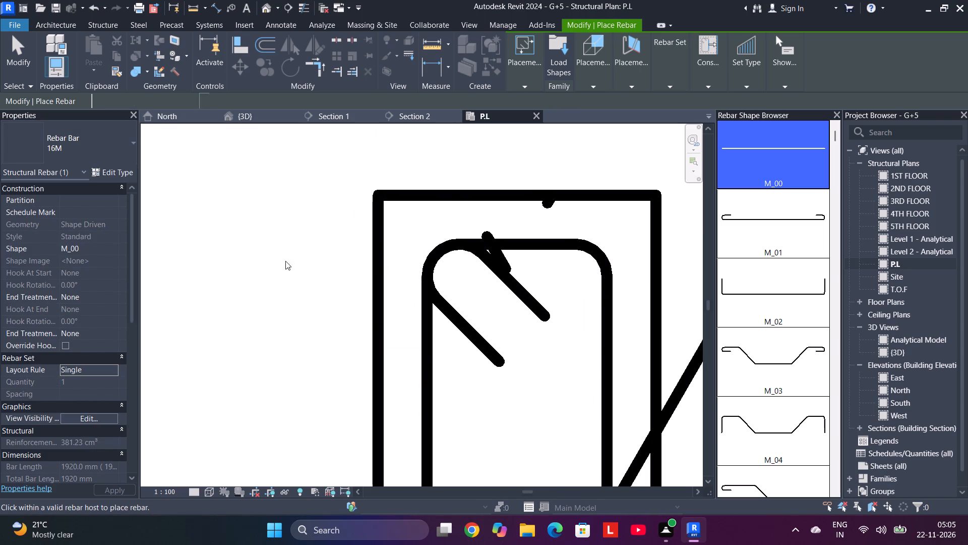
click(452, 271)
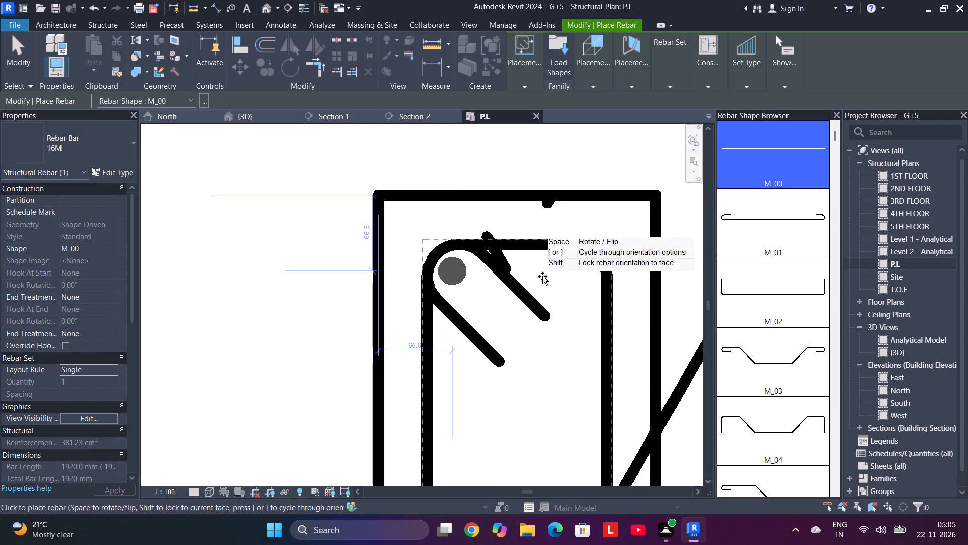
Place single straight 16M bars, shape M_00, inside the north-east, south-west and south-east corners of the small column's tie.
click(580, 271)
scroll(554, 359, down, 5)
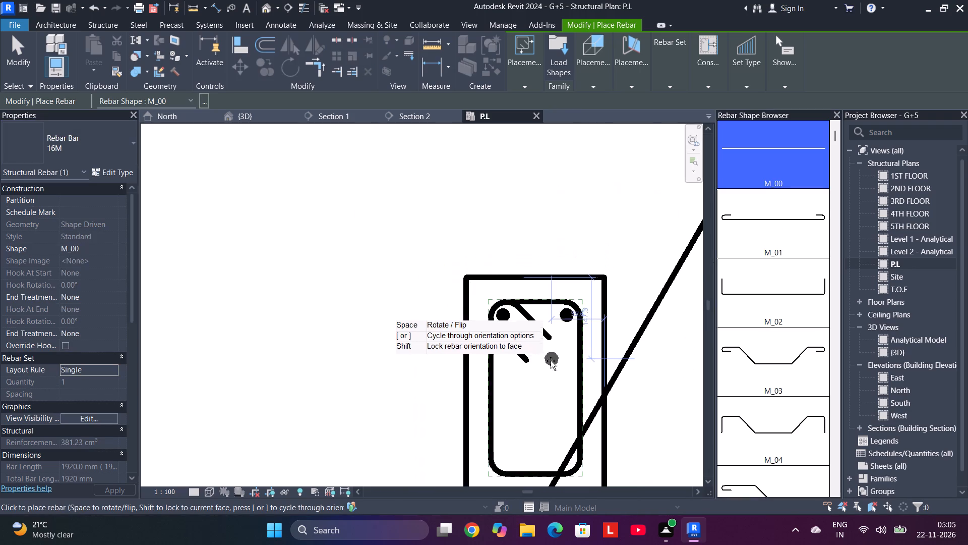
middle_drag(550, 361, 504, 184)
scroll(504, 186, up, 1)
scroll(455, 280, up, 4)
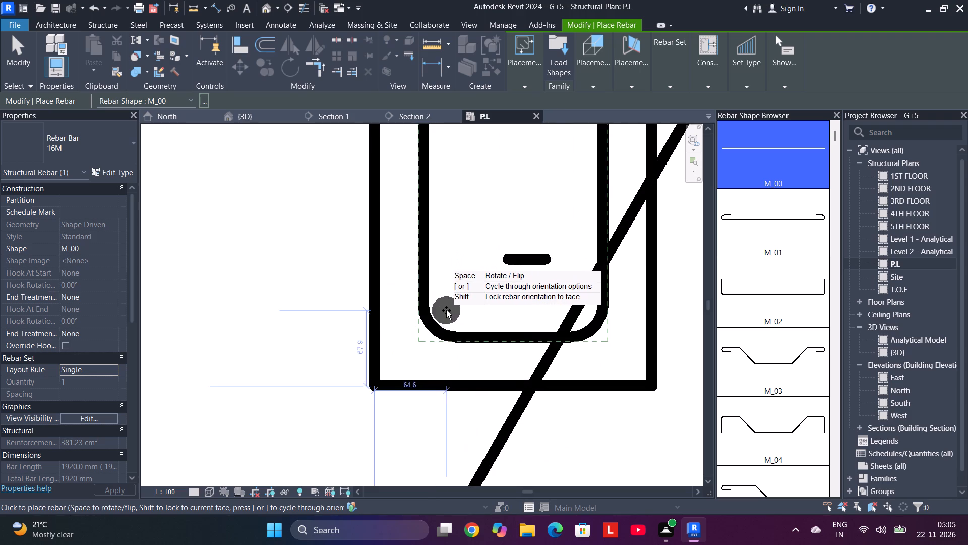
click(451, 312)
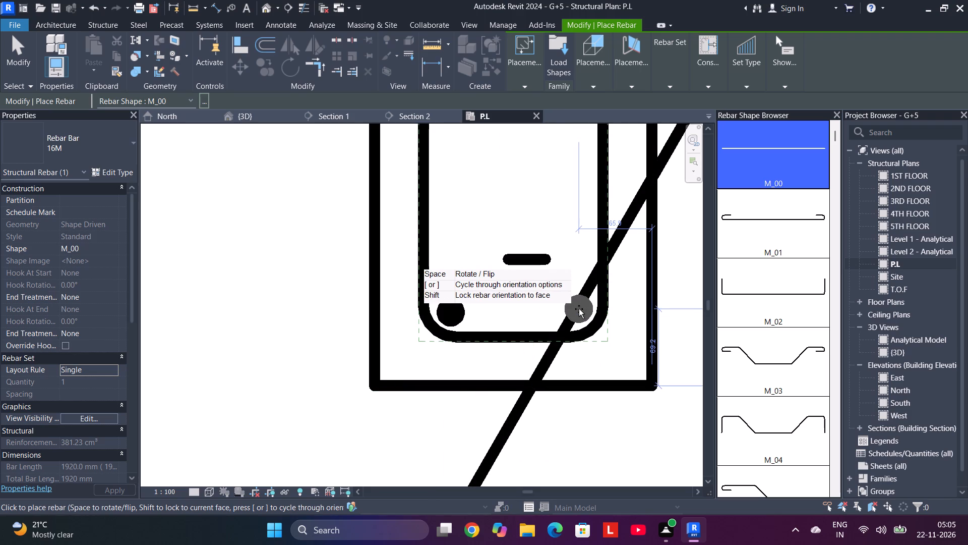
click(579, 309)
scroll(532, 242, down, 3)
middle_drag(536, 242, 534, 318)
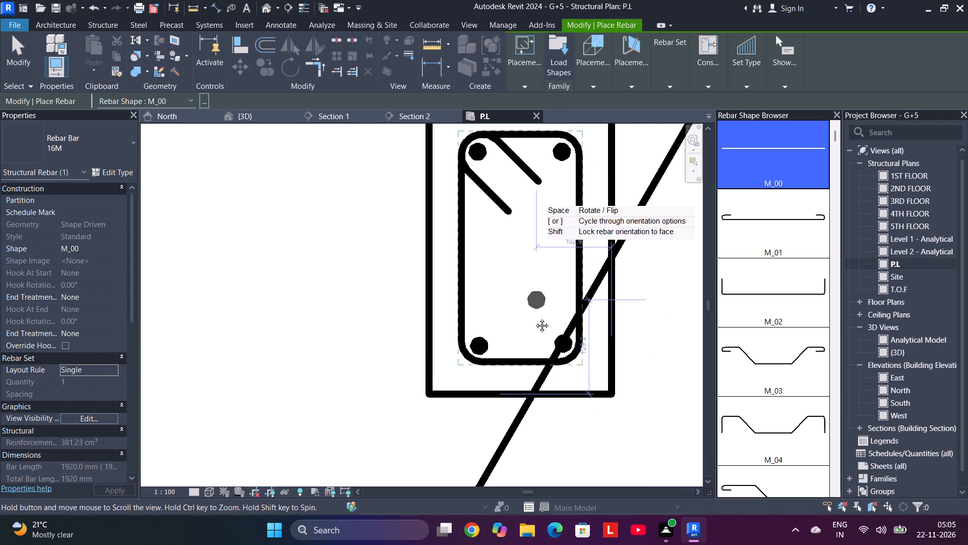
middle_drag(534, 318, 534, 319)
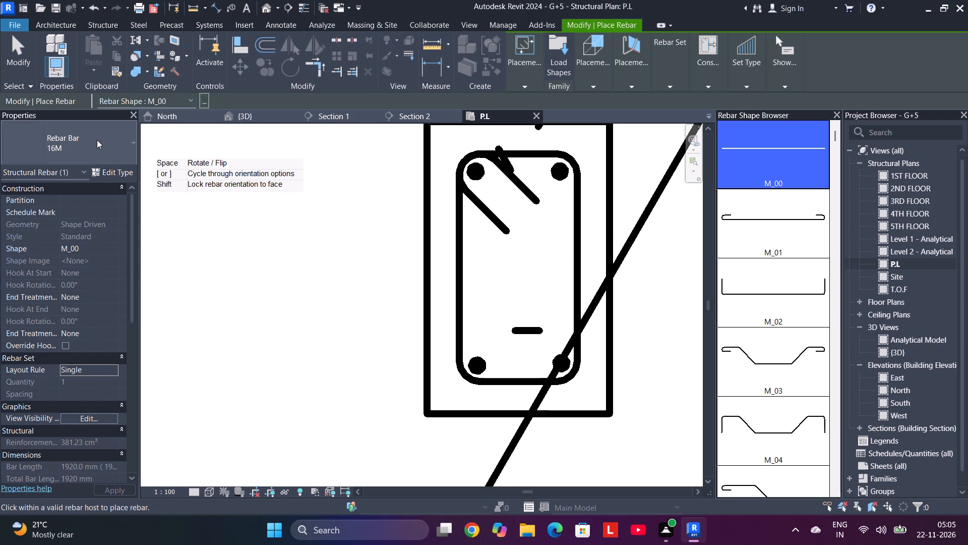
Place a single straight 12M bar, shape M_00, about midway along the west side inside the small column's tie.
click(107, 130)
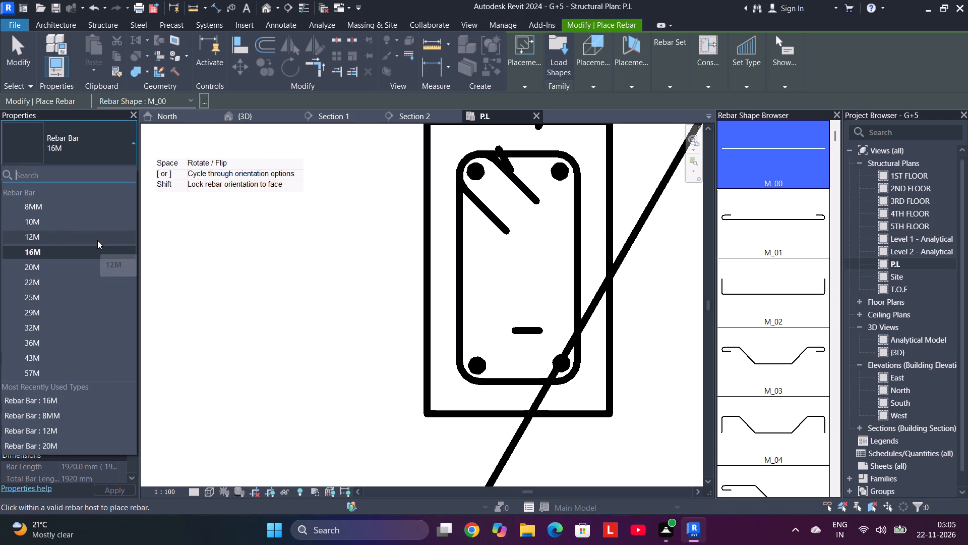
click(97, 240)
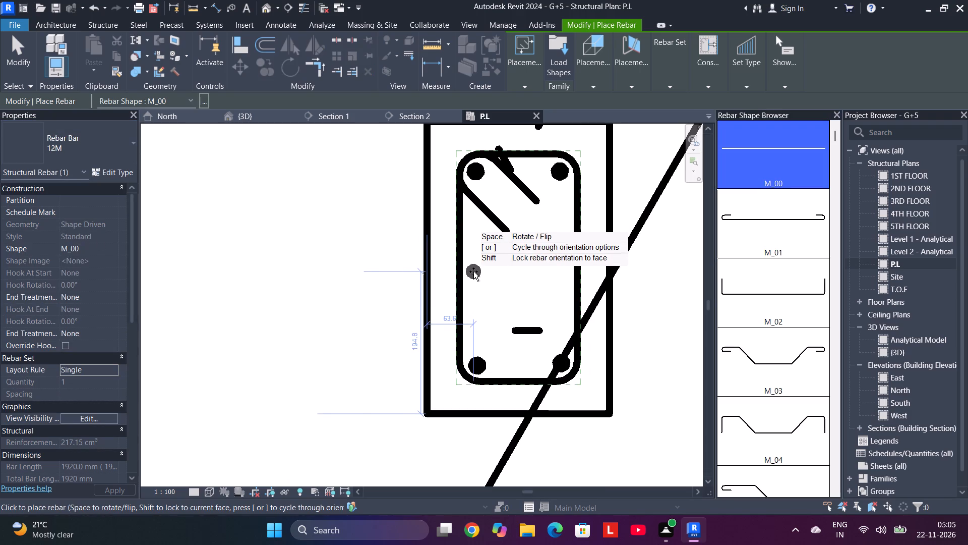
click(473, 270)
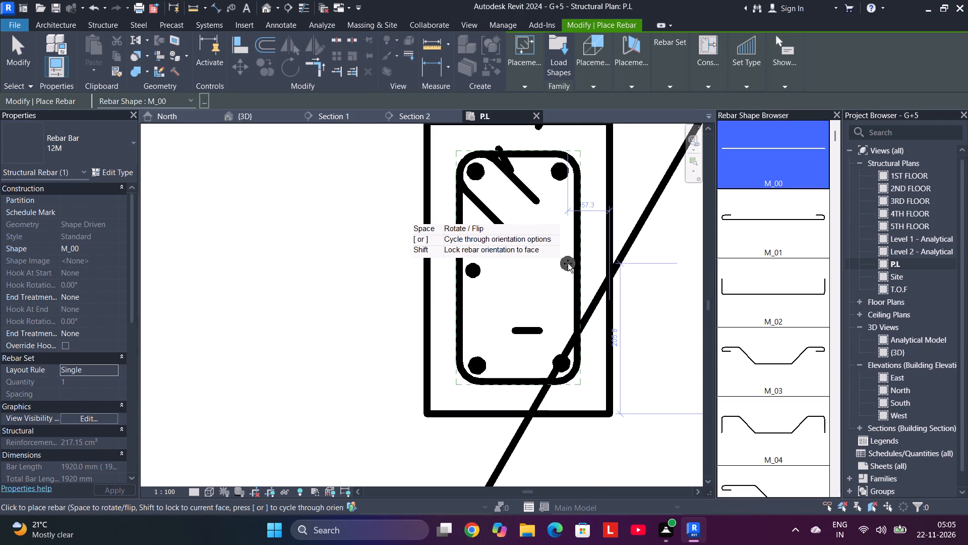
key(Escape)
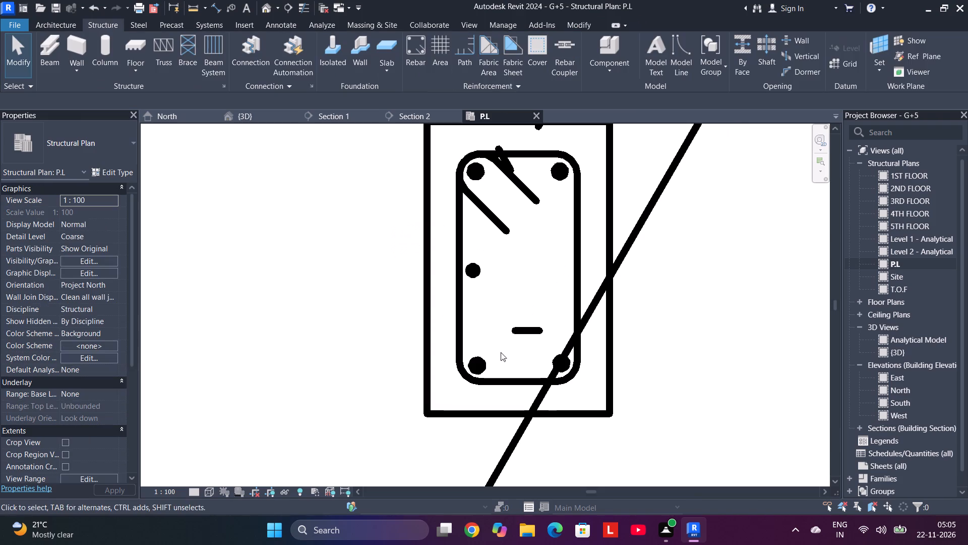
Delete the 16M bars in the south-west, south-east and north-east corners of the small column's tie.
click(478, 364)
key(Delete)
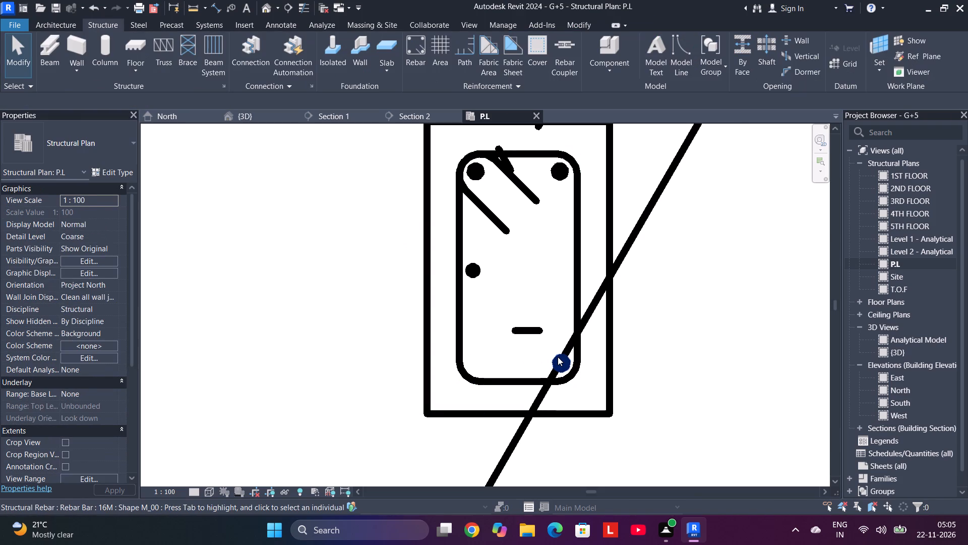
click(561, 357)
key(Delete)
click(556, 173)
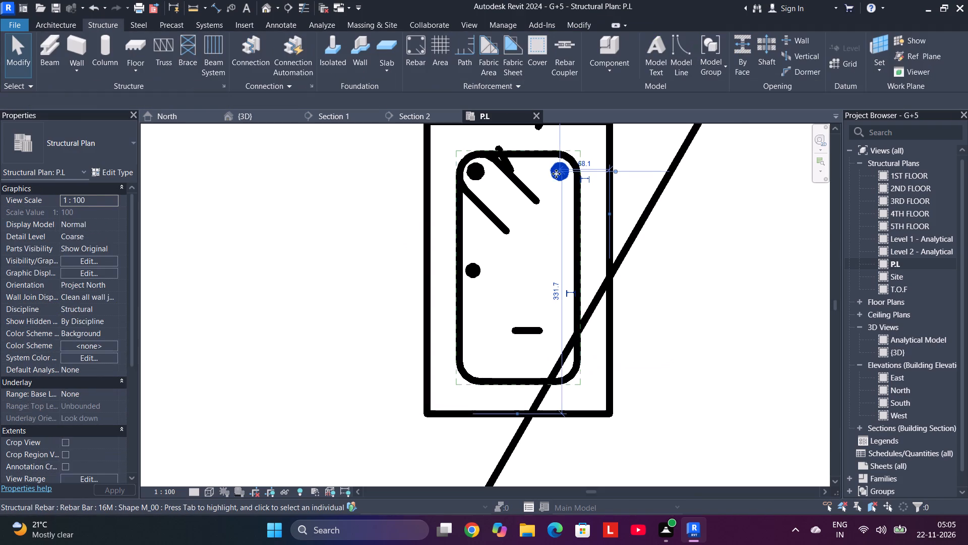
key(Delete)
Delete the two existing building sections, Section 2 and Section 1, that cross the westernmost column of the second row.
scroll(493, 187, down, 14)
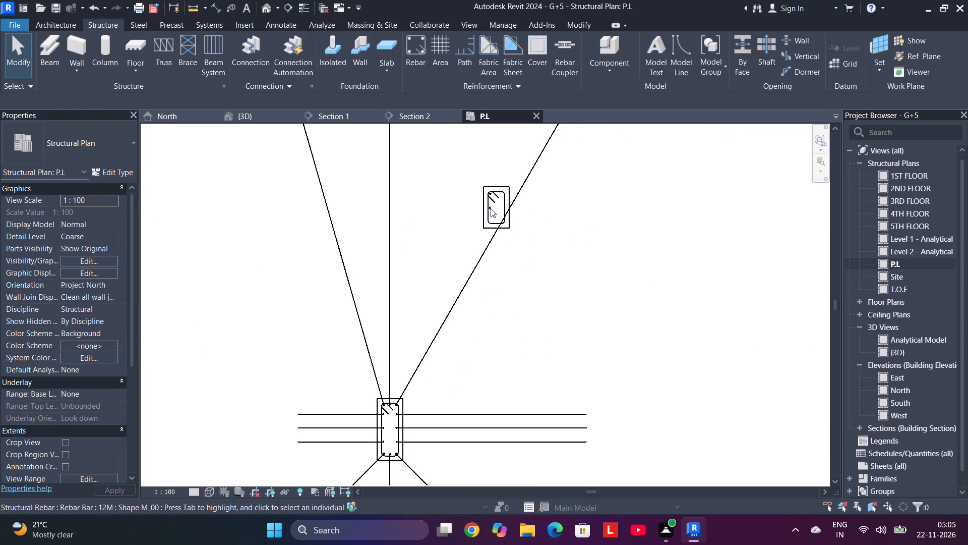
scroll(392, 258, down, 9)
middle_drag(323, 252, 403, 223)
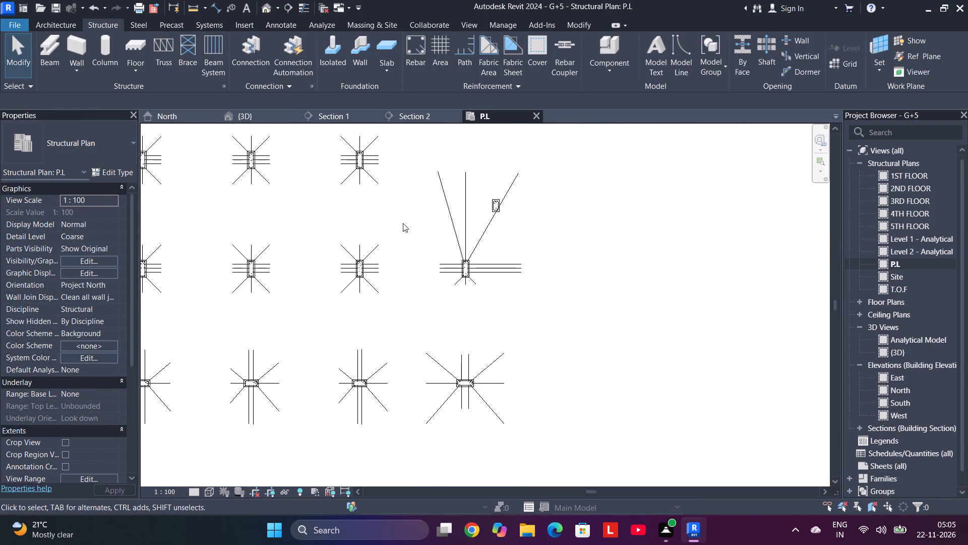
scroll(402, 224, down, 7)
scroll(215, 197, up, 3)
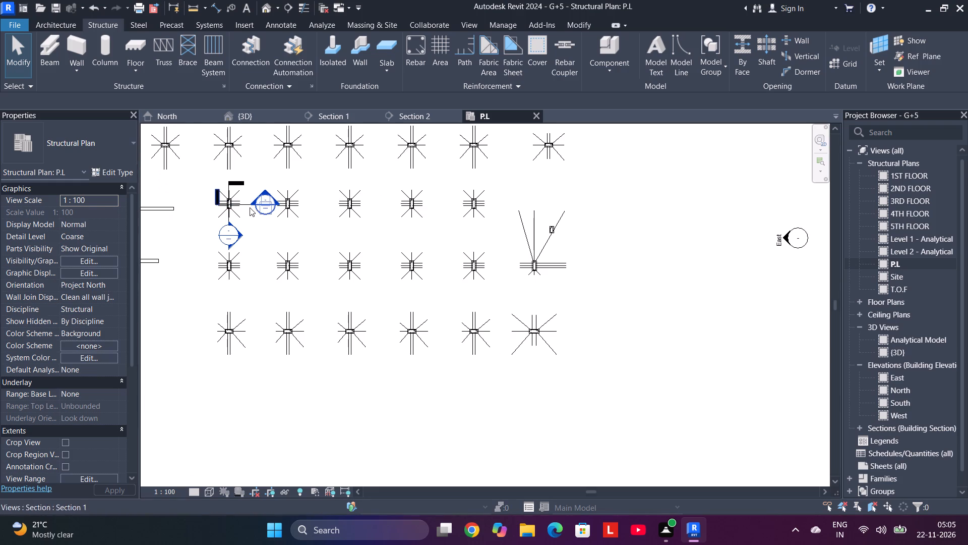
drag(256, 225, 255, 184)
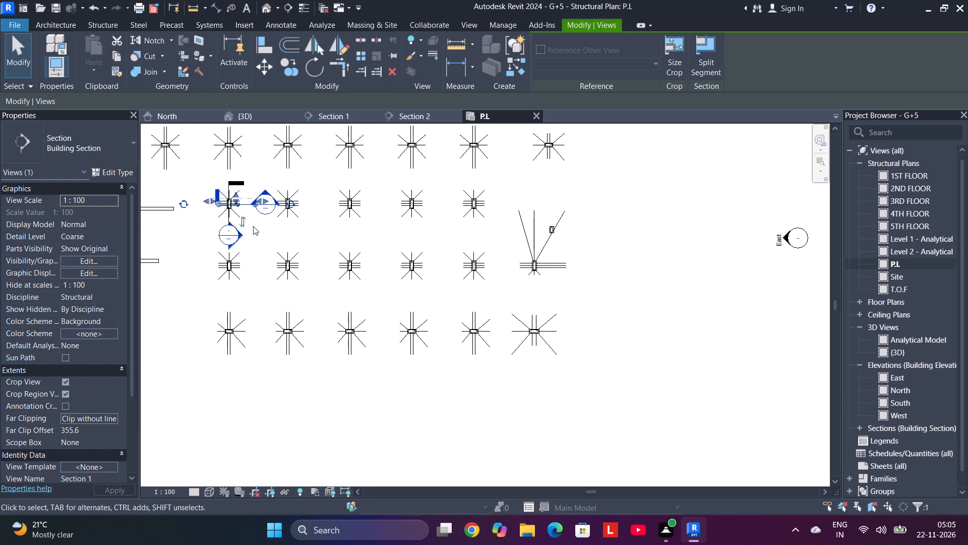
ctrl+drag(267, 233, 218, 232)
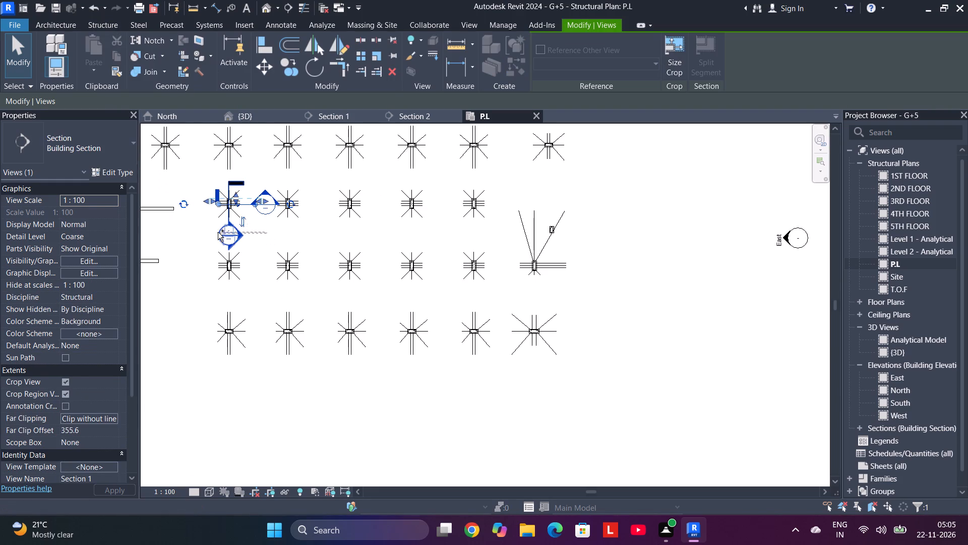
ctrl+drag(218, 232, 217, 233)
key(Delete)
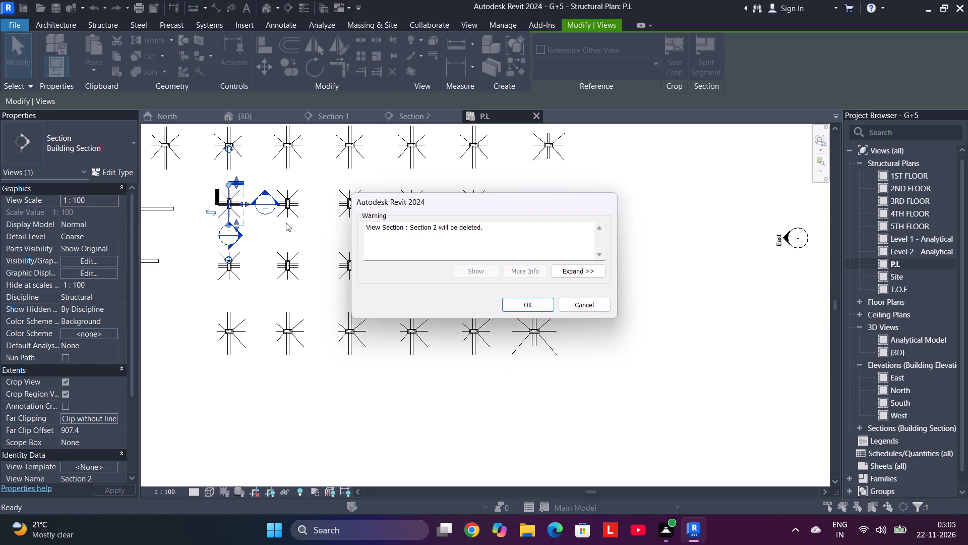
click(539, 300)
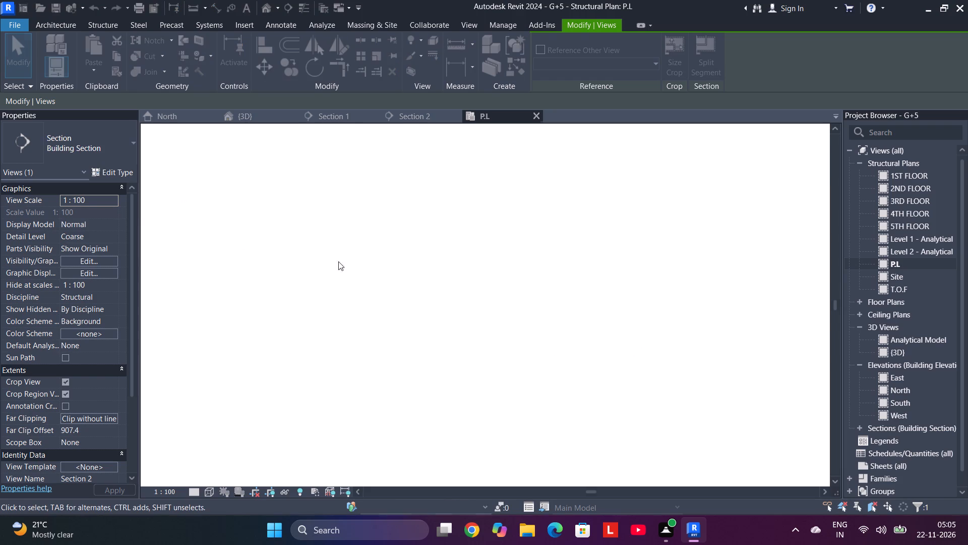
drag(260, 232, 256, 192)
key(Delete)
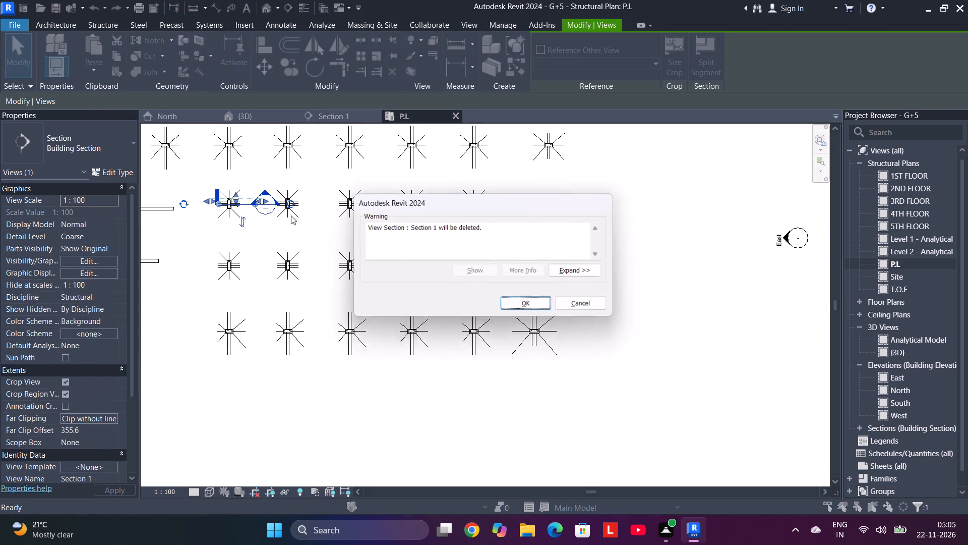
click(527, 300)
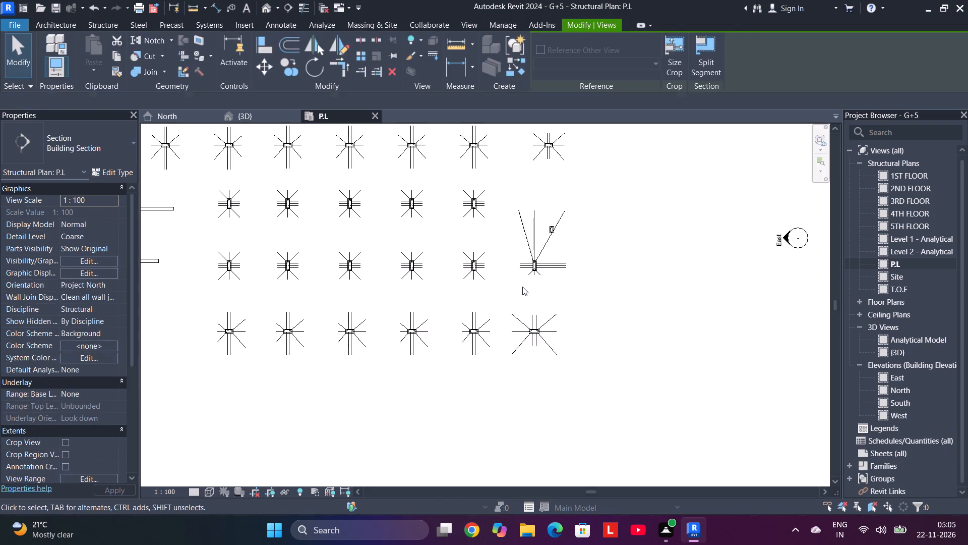
Draw a building section running west to east through the small column, looking north.
scroll(530, 272, up, 6)
scroll(605, 175, up, 4)
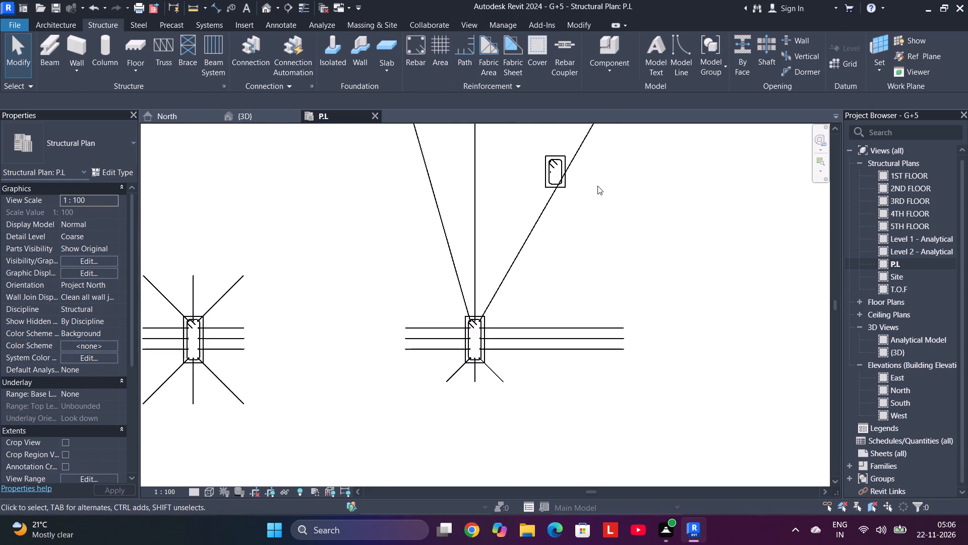
scroll(597, 186, up, 5)
middle_drag(561, 176, 538, 234)
scroll(525, 219, up, 4)
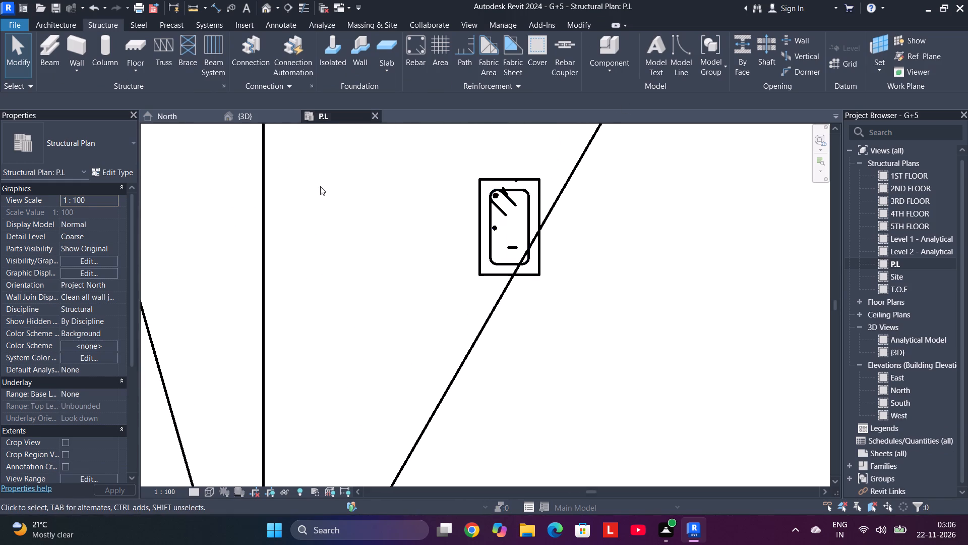
scroll(381, 221, down, 4)
middle_drag(378, 217, 304, 247)
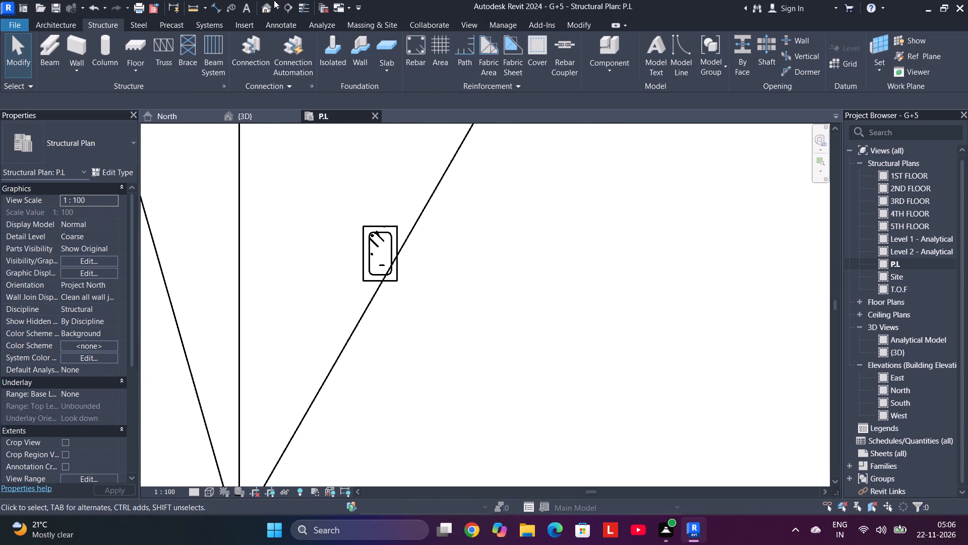
click(286, 14)
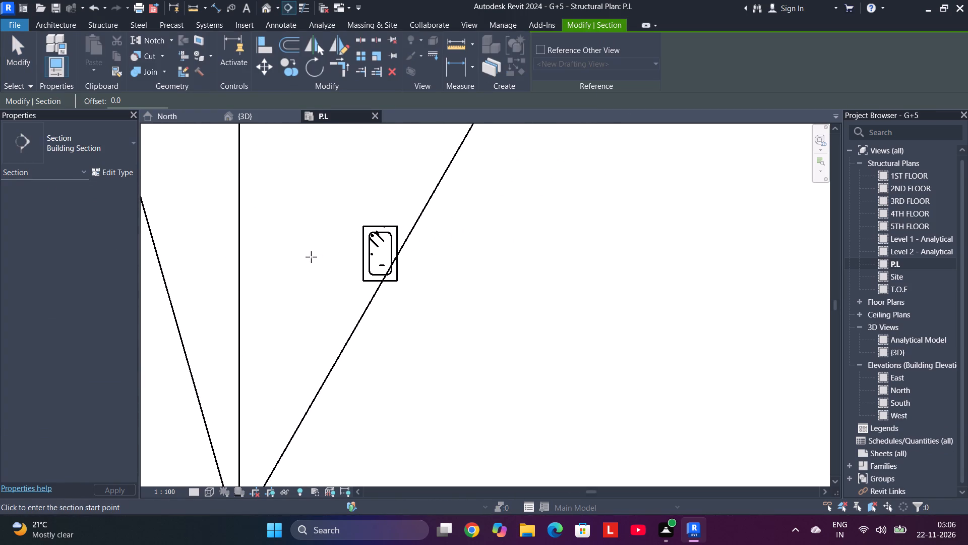
click(311, 257)
click(461, 255)
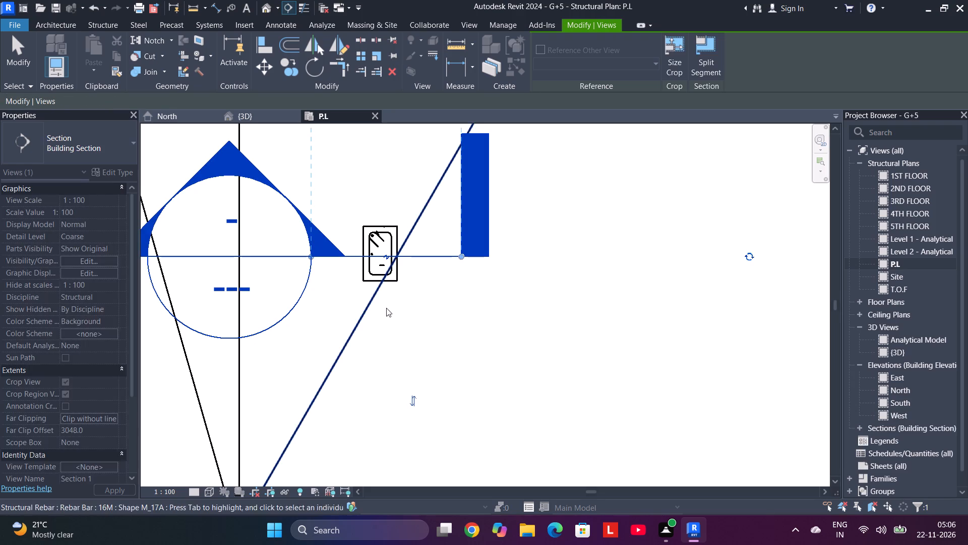
click(383, 329)
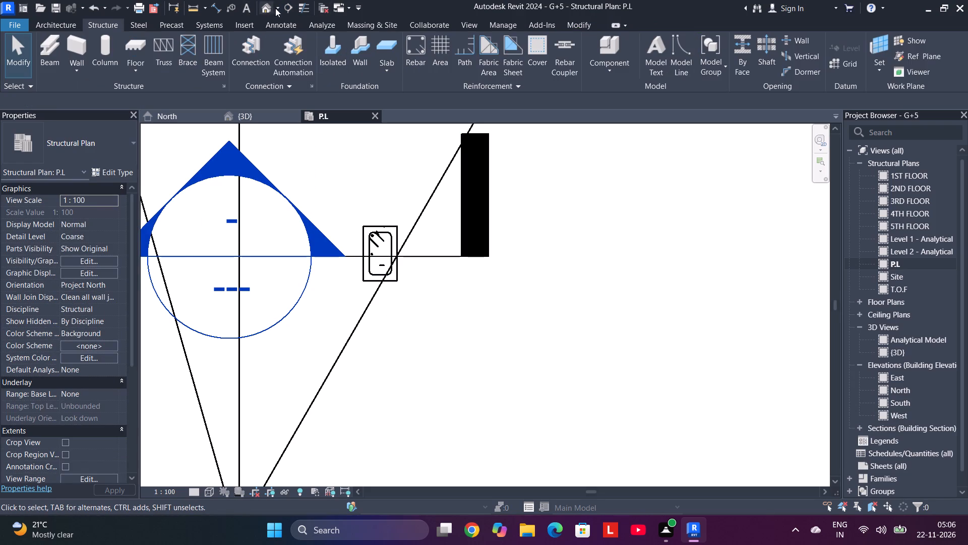
Draw another building section running south to north through the small column, looking west.
click(290, 9)
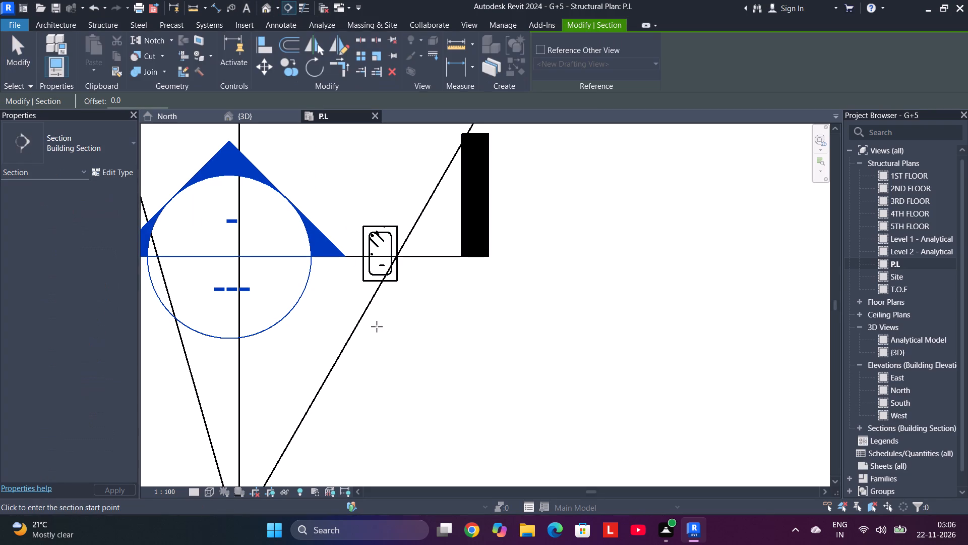
click(379, 320)
click(381, 190)
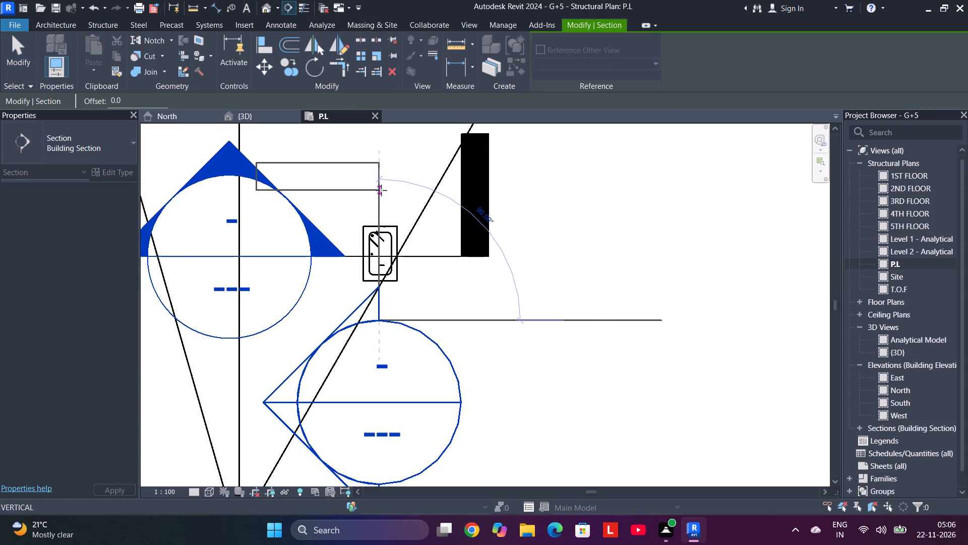
Open the sketch of the small column's north-west 16M bar for editing in the Section 1 view.
scroll(367, 221, up, 9)
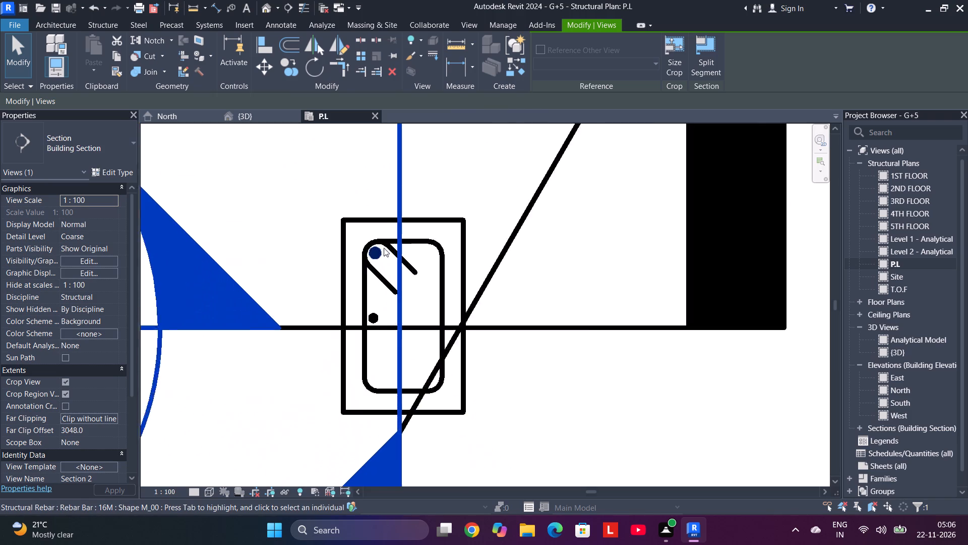
scroll(384, 248, up, 1)
click(380, 250)
right_click(375, 254)
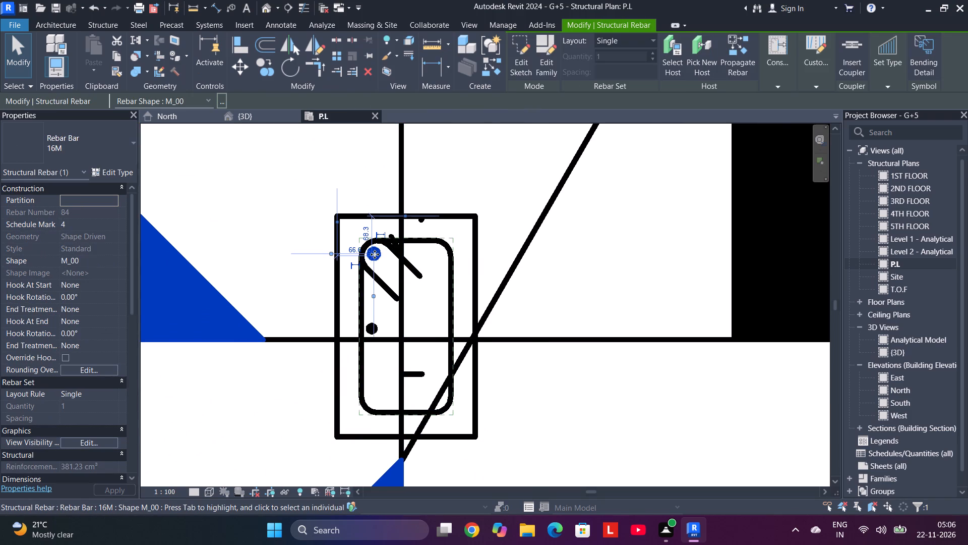
click(310, 191)
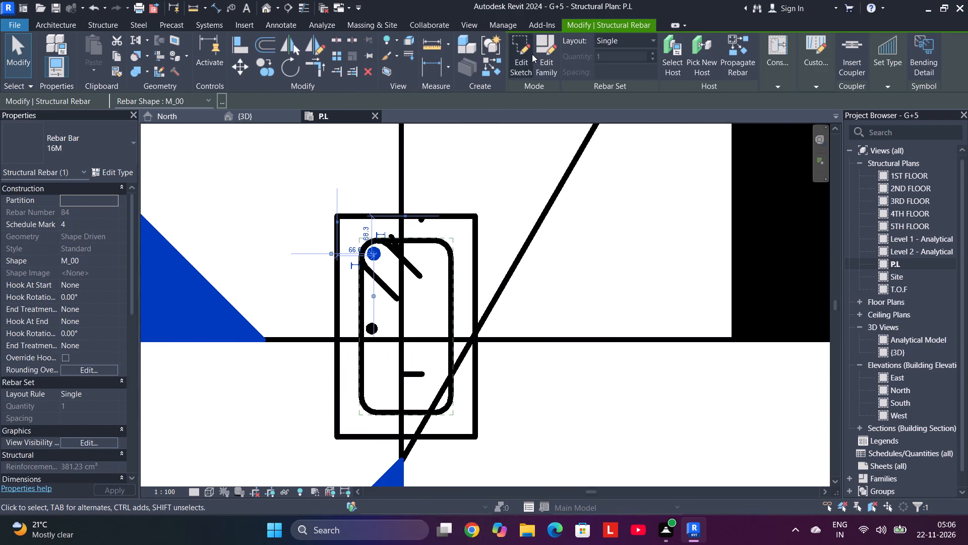
click(532, 53)
click(416, 180)
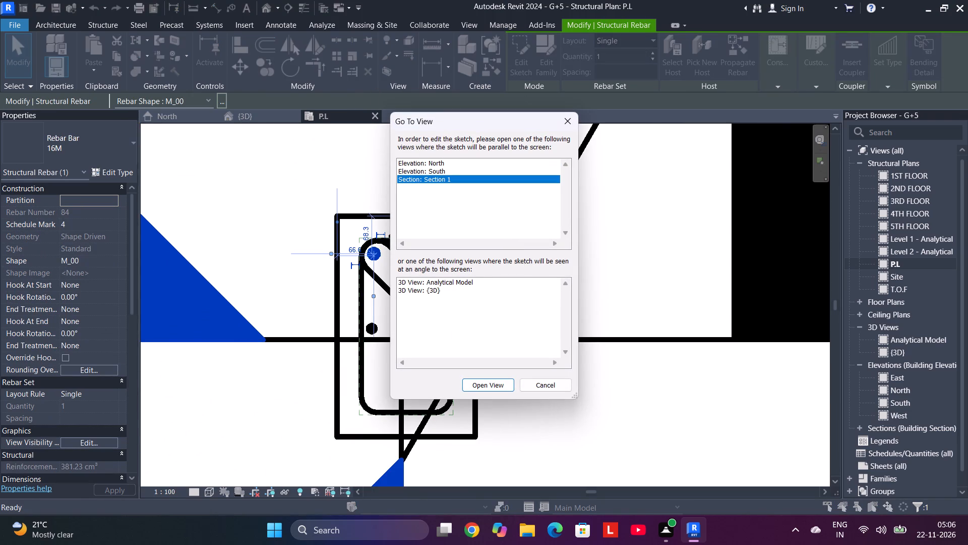
click(484, 385)
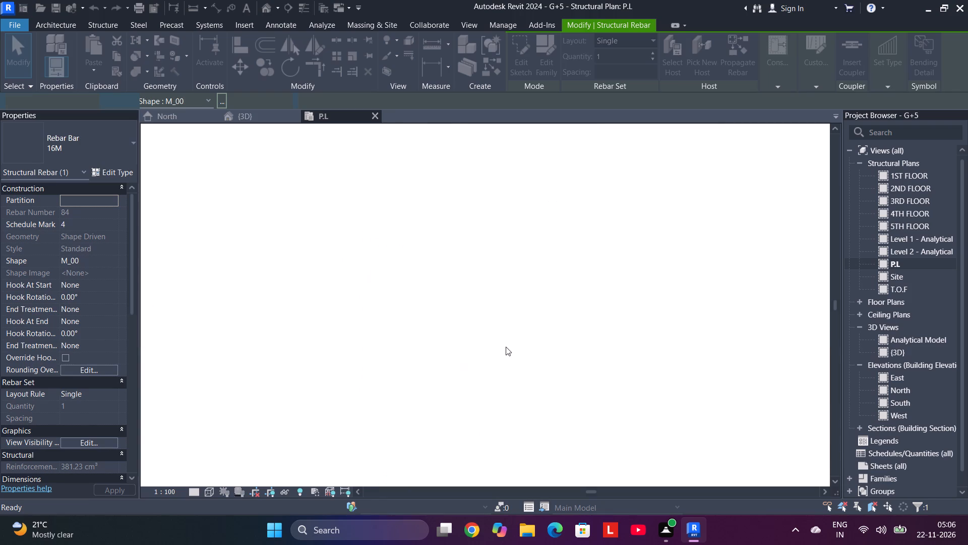
Sketch a horizontal line about 362 mm long near the footing's bottom, from the westernmost vertical footing bar toward the column's 16M bar line.
scroll(449, 346, up, 6)
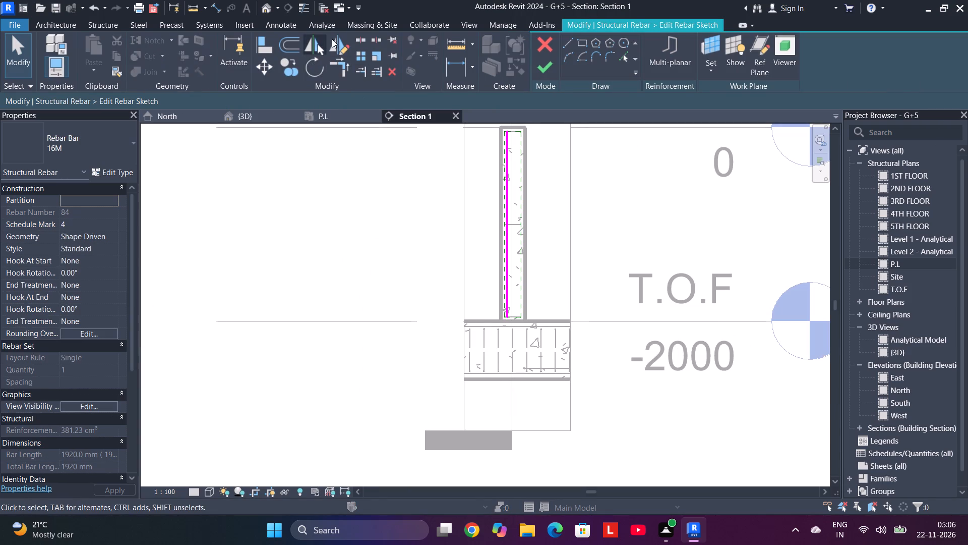
click(566, 44)
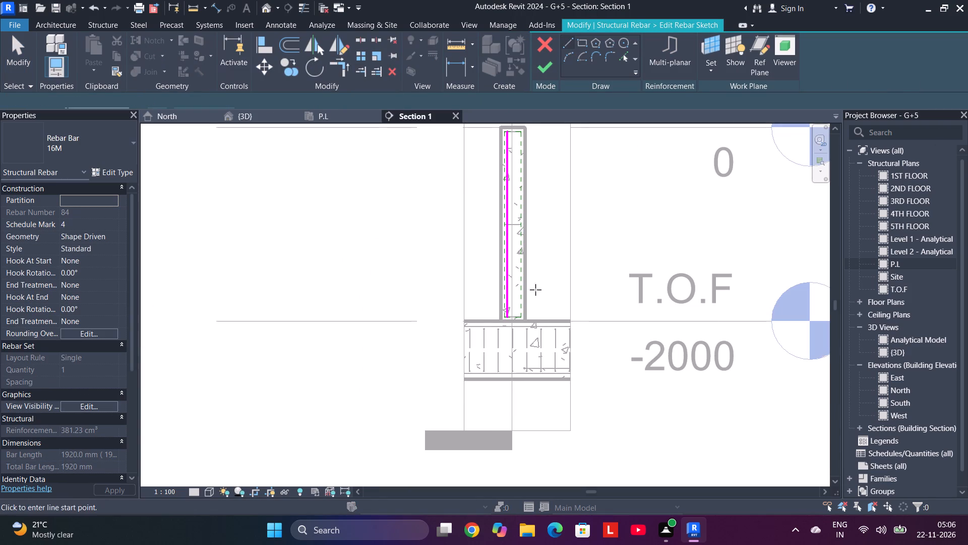
scroll(484, 358, up, 5)
middle_drag(489, 336, 499, 243)
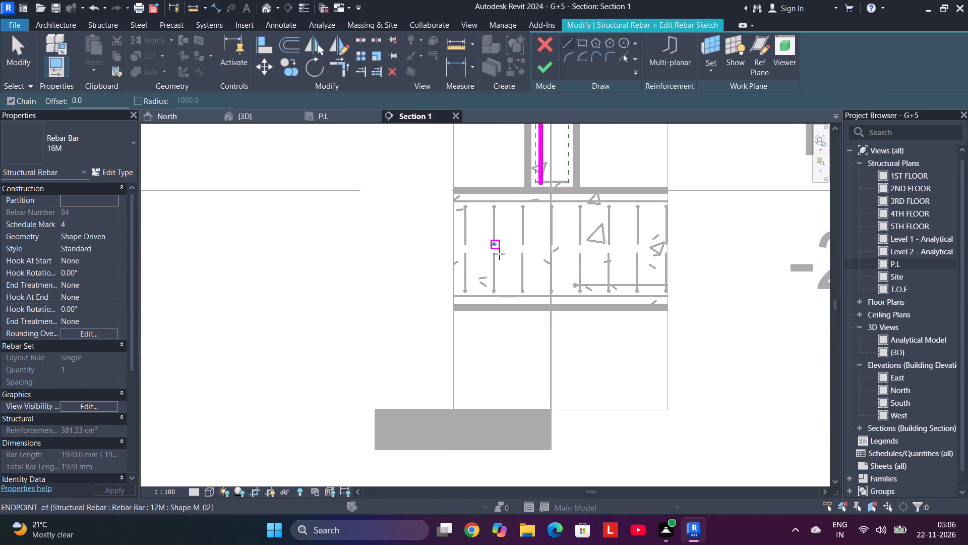
scroll(482, 284, up, 3)
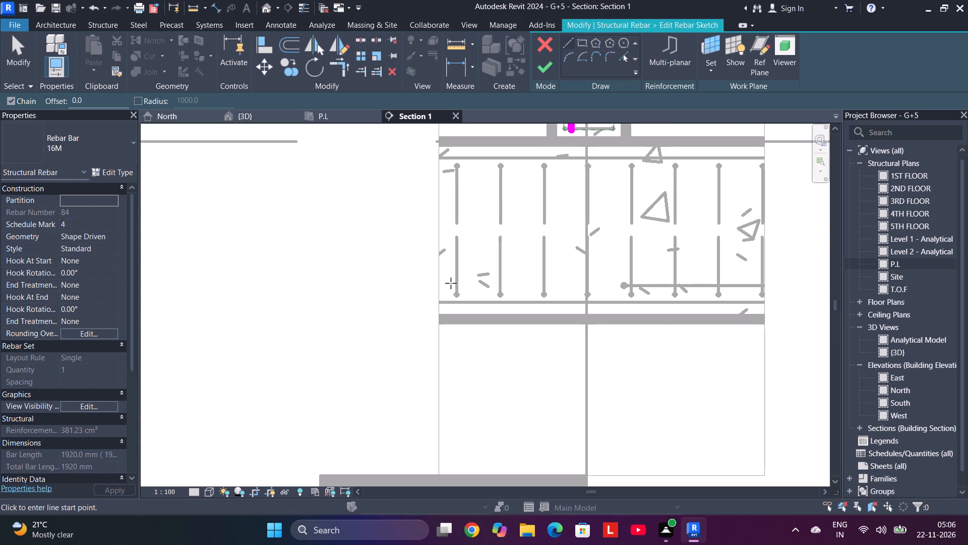
click(454, 281)
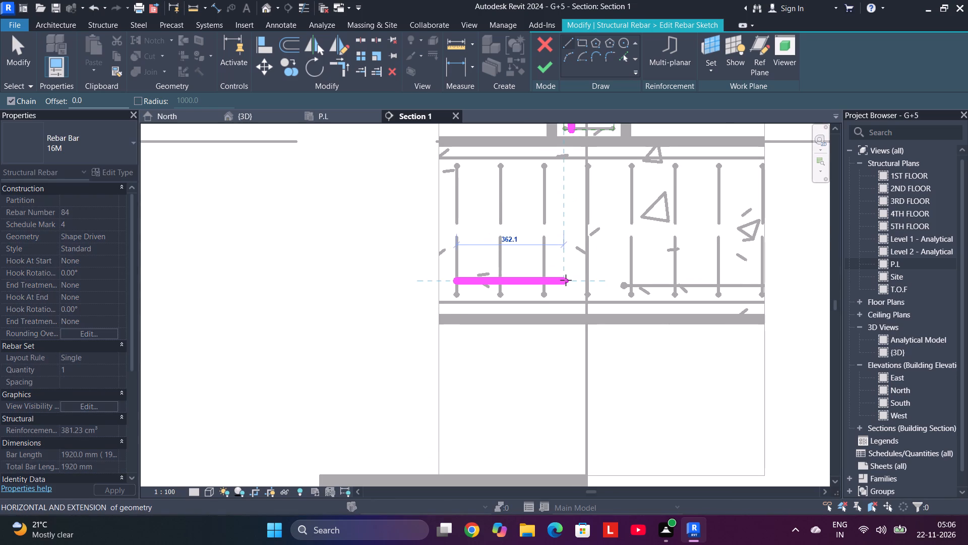
click(566, 280)
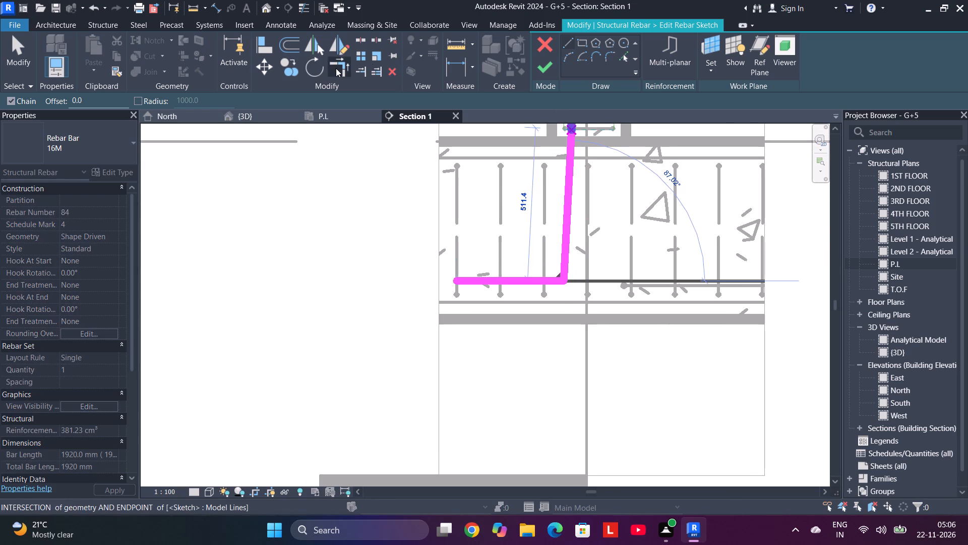
Trim/extend the vertical 16M bar line and the horizontal line into an L-shaped corner, and finish the bar sketch.
click(335, 68)
click(570, 129)
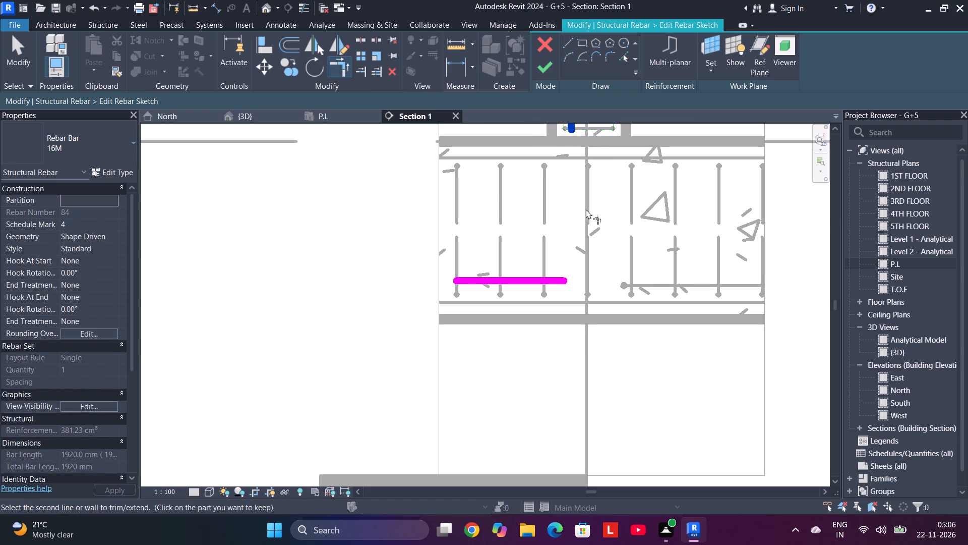
click(559, 278)
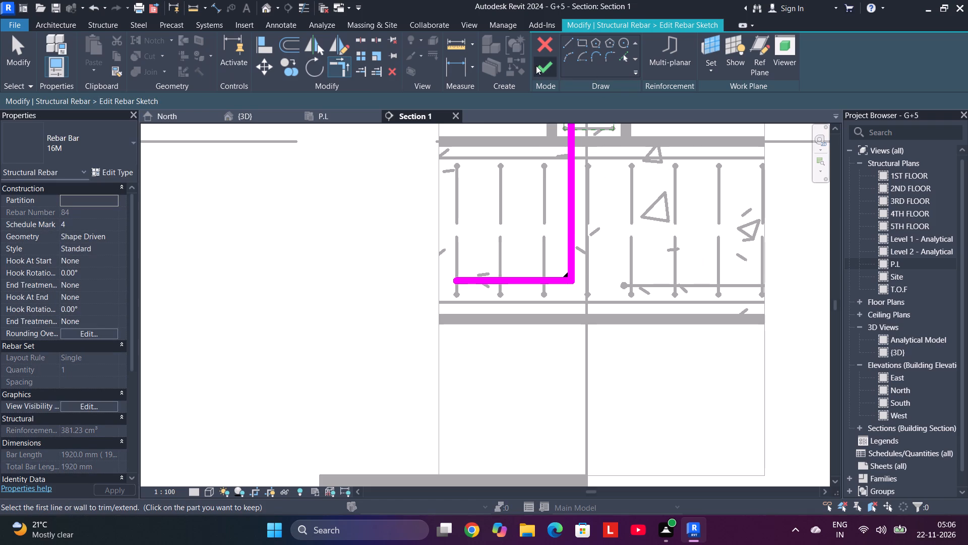
click(553, 74)
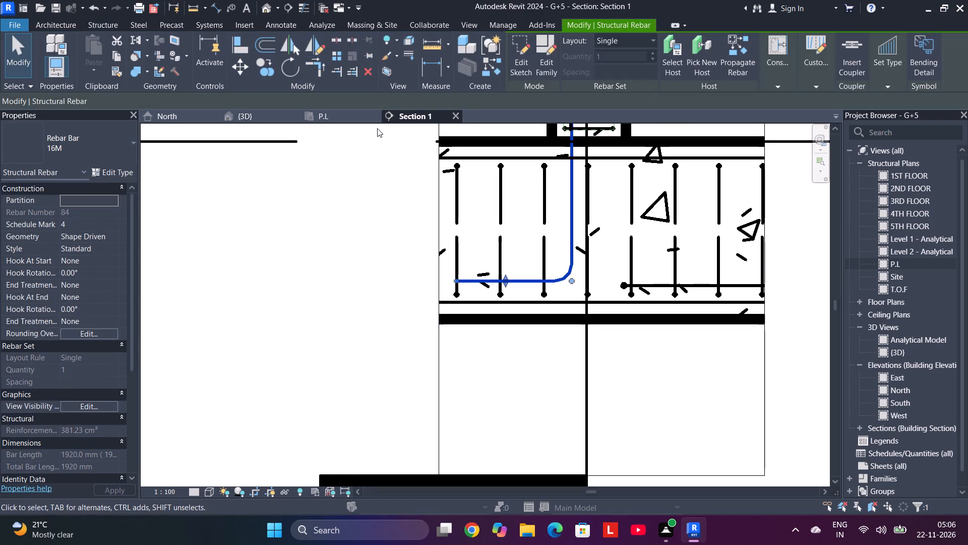
From the P.L plan, open the sketch of the small column's west-side 12M bar for editing in the Section 1 view.
click(350, 118)
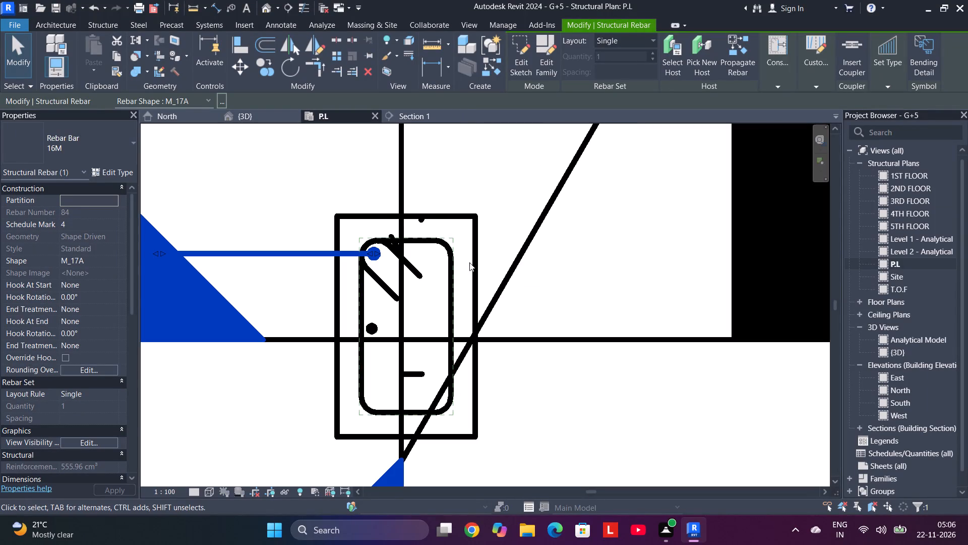
scroll(373, 209, down, 4)
scroll(323, 195, down, 4)
middle_drag(325, 195, 437, 207)
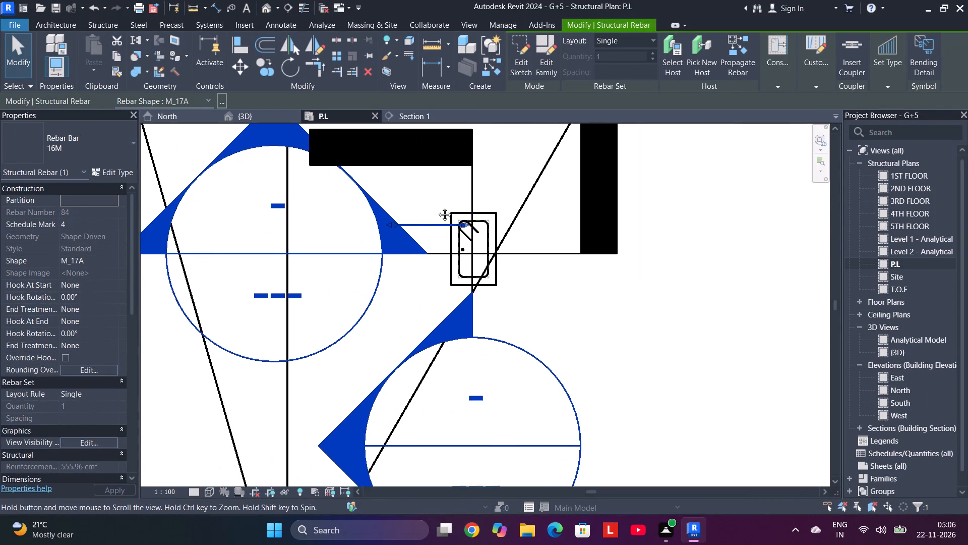
middle_drag(437, 207, 438, 220)
scroll(439, 232, down, 1)
scroll(441, 257, up, 4)
scroll(447, 193, down, 2)
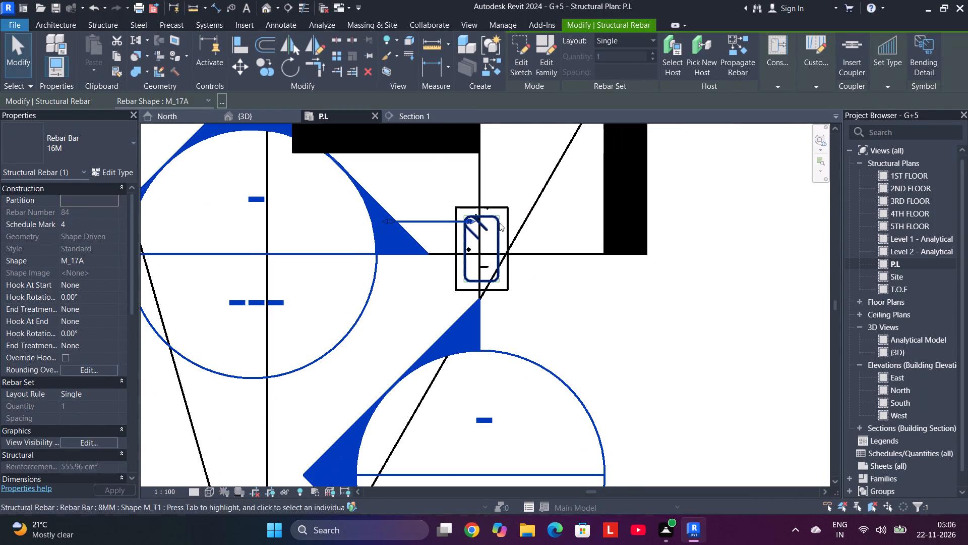
scroll(441, 211, down, 2)
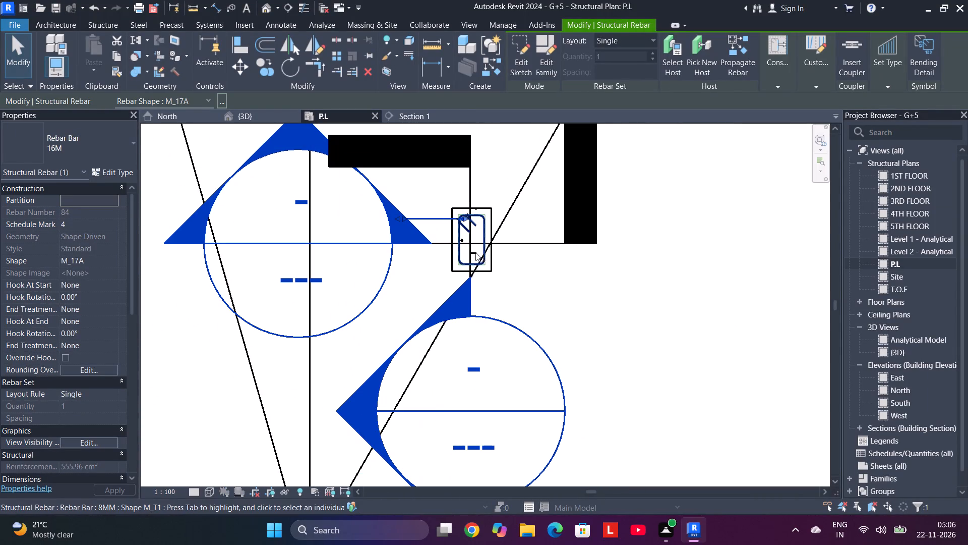
scroll(463, 238, up, 5)
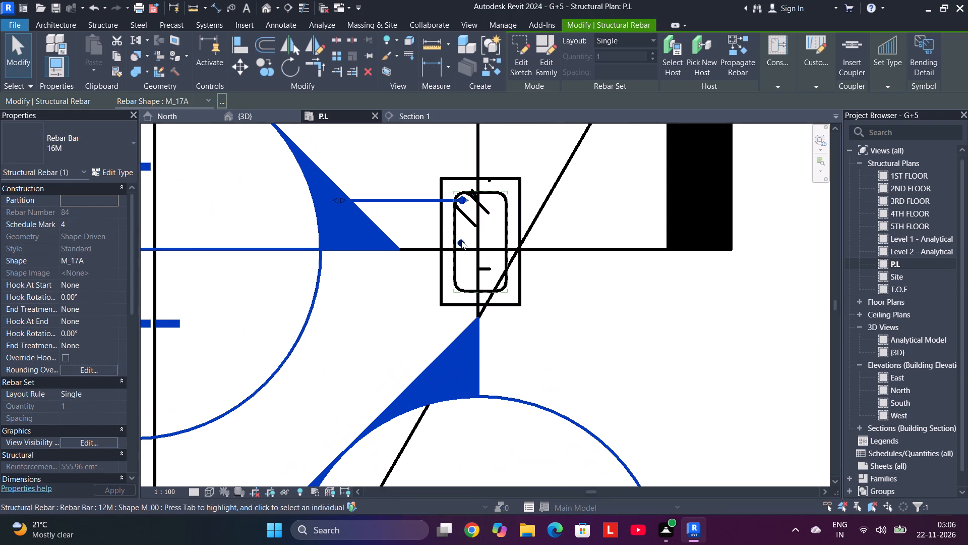
click(461, 241)
right_click(462, 241)
click(413, 164)
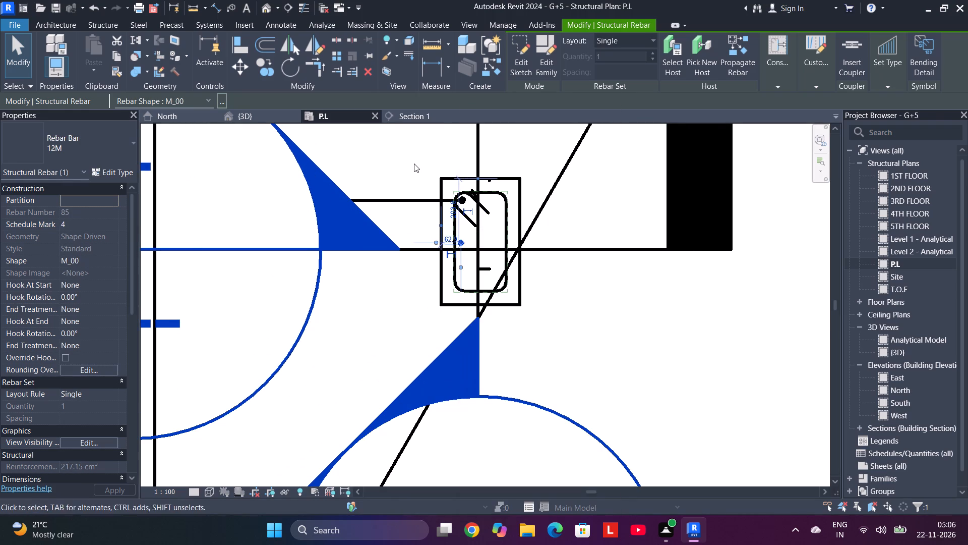
click(520, 57)
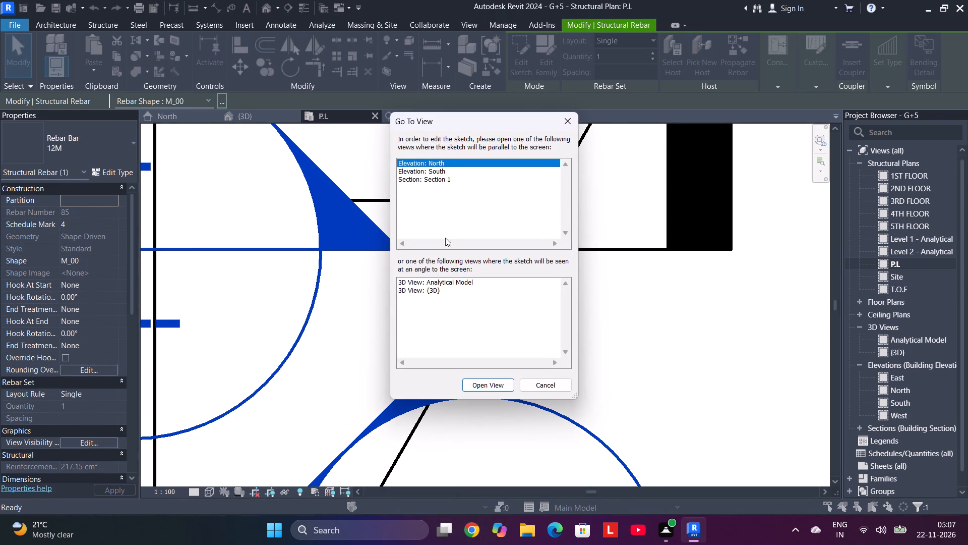
click(435, 178)
click(484, 390)
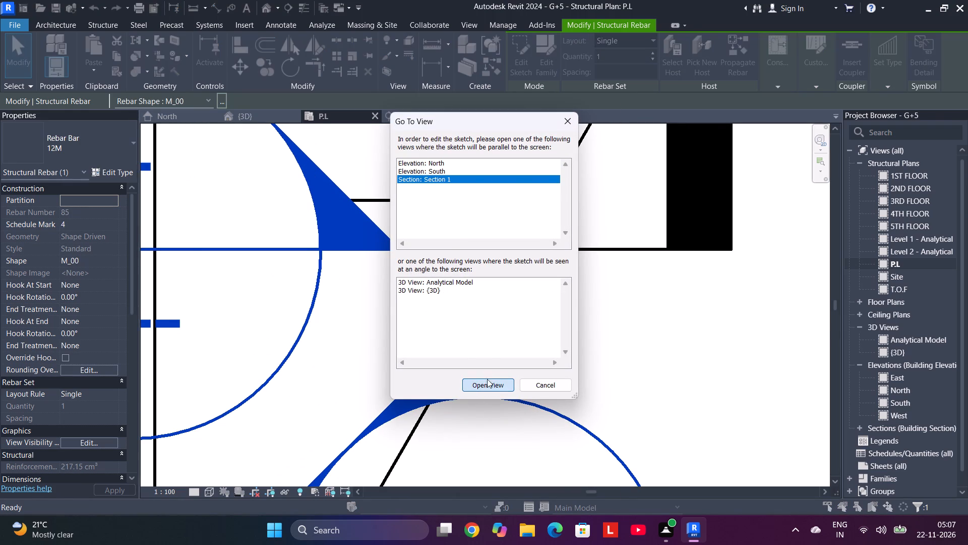
Sketch a horizontal line for the 12M bar along the straight bottom leg of the 16M starter bar, beginning at its free west end.
scroll(466, 251, up, 5)
scroll(466, 251, down, 7)
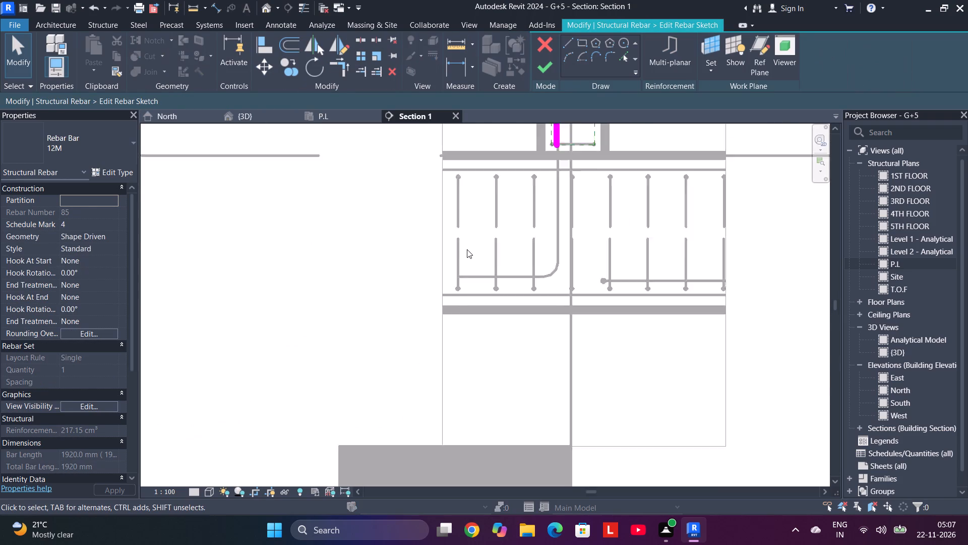
scroll(467, 249, down, 3)
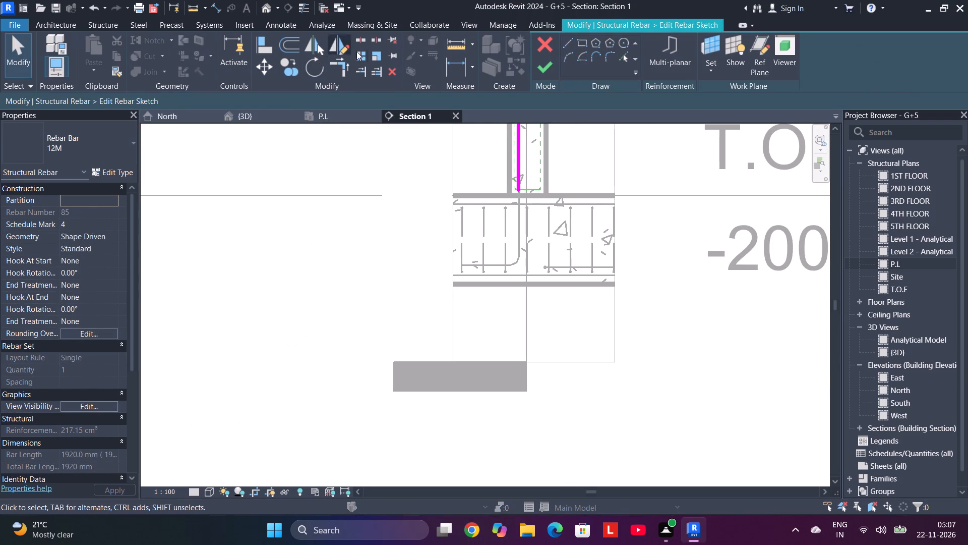
click(568, 45)
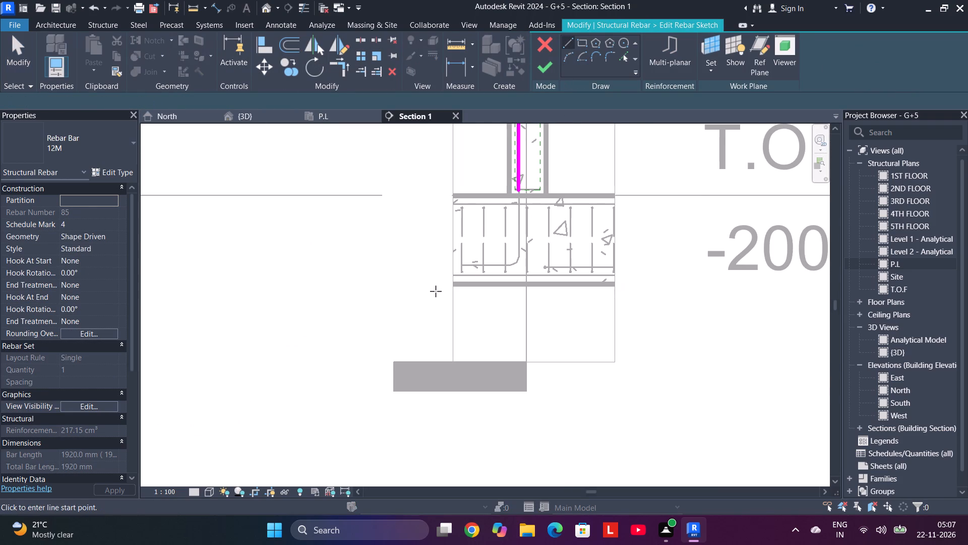
scroll(449, 282, up, 6)
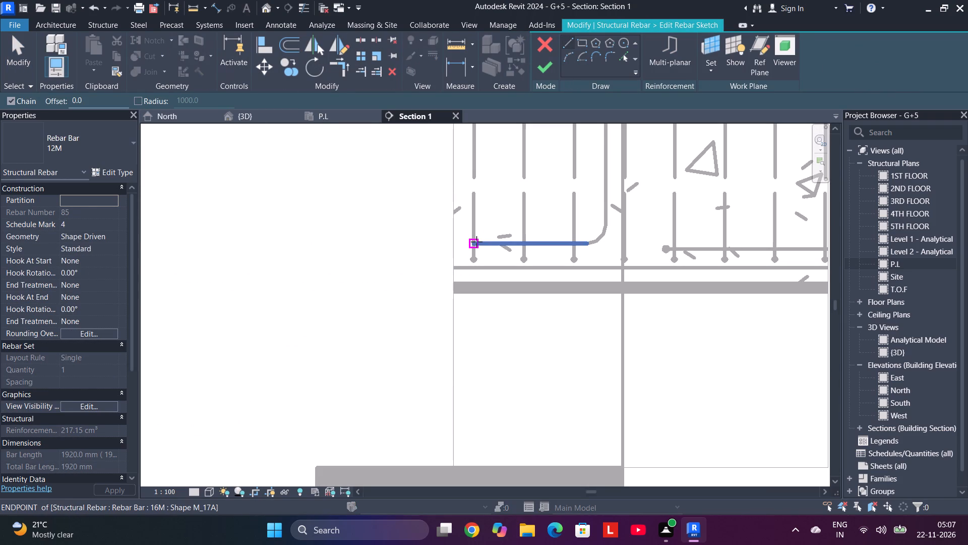
click(476, 242)
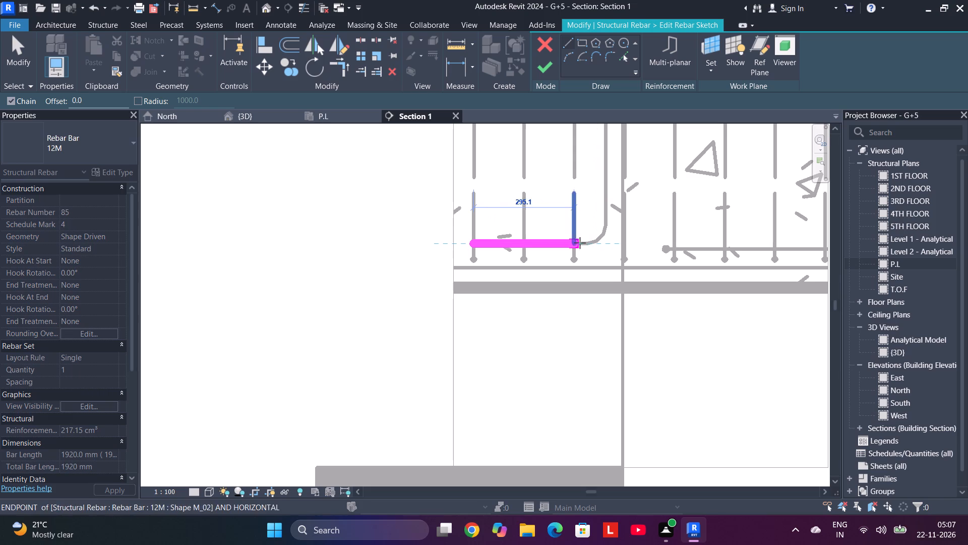
click(583, 244)
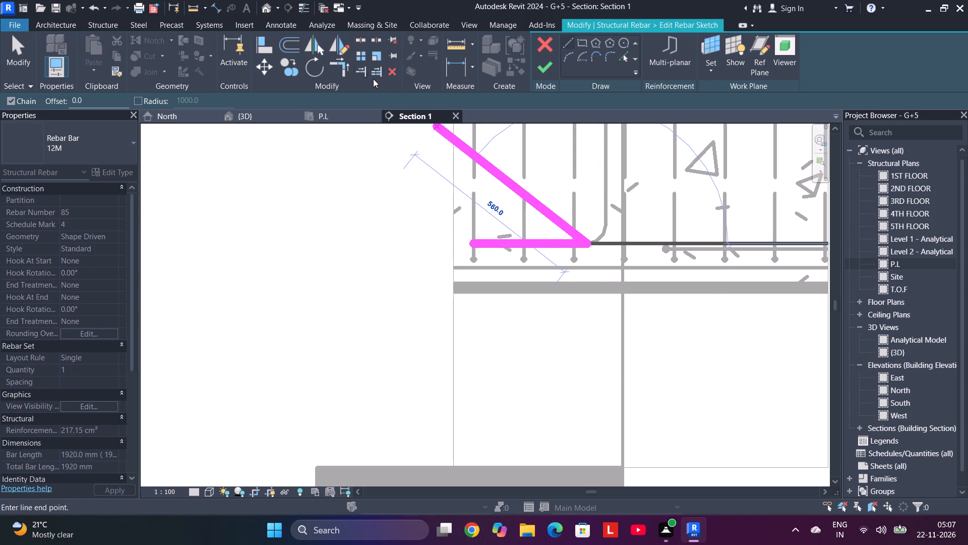
Trim/extend the vertical 12M bar line and the horizontal line into an L-shaped corner, and finish the bar sketch.
click(337, 72)
scroll(580, 196, down, 2)
middle_drag(580, 196, 517, 294)
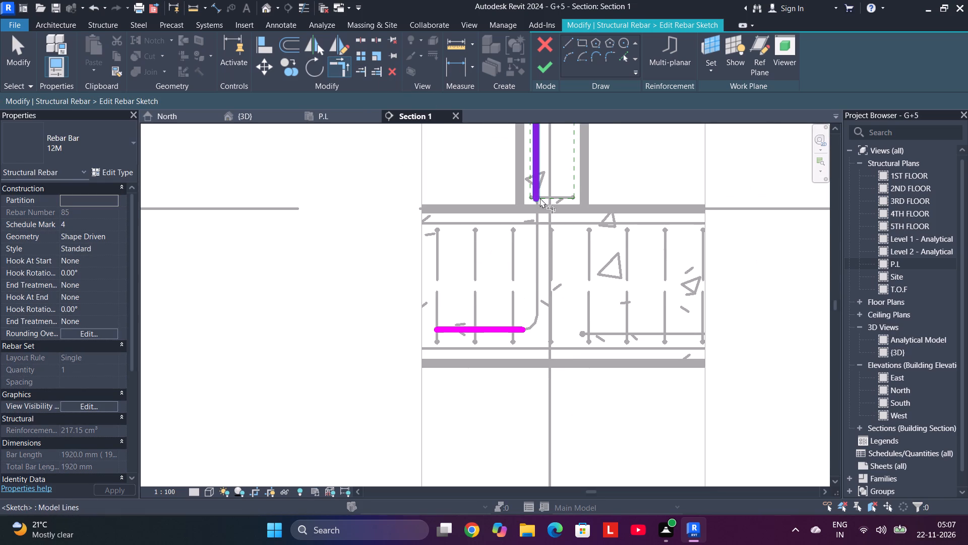
click(532, 189)
click(506, 330)
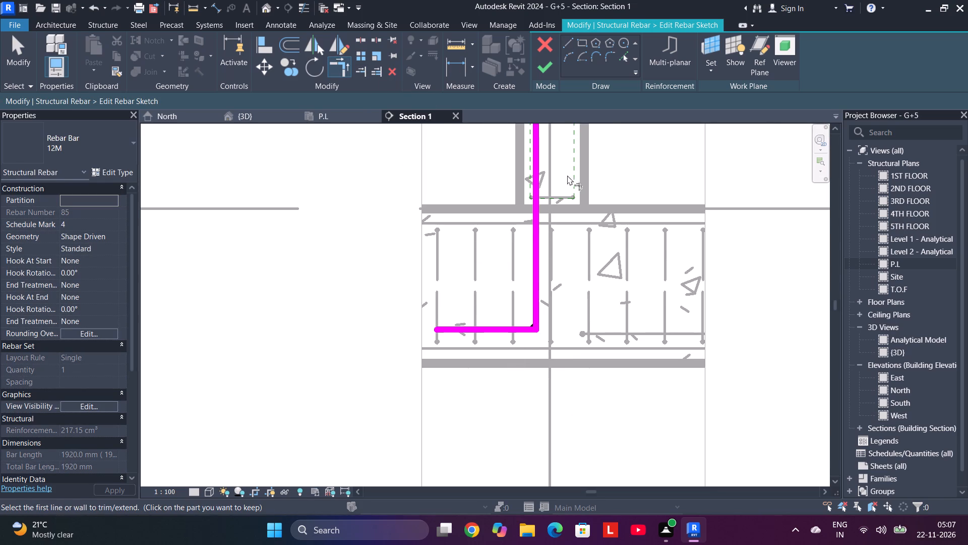
drag(553, 71, 557, 77)
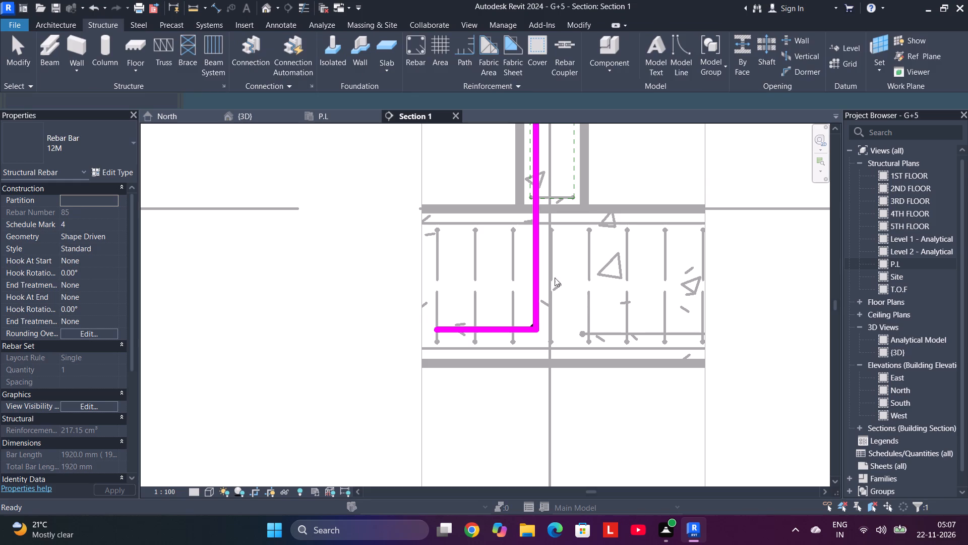
In the P.L plan, delete the two building sections through the small column, Section 2 and Section 1.
click(334, 117)
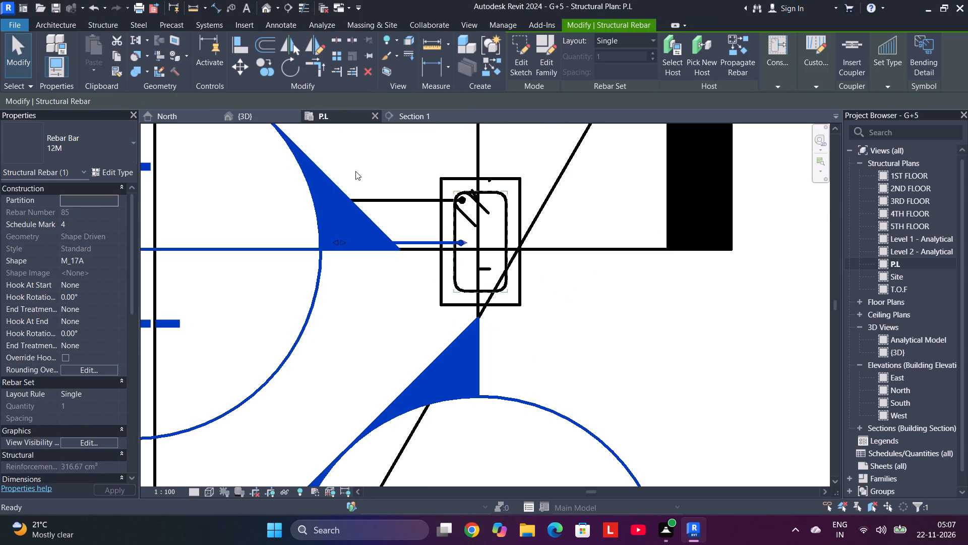
scroll(395, 252, down, 4)
click(675, 156)
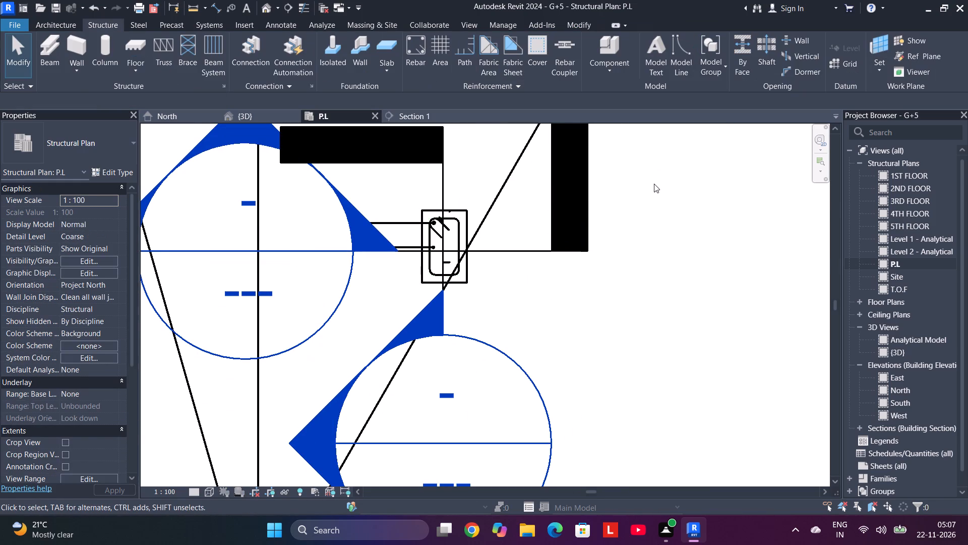
drag(654, 184, 419, 177)
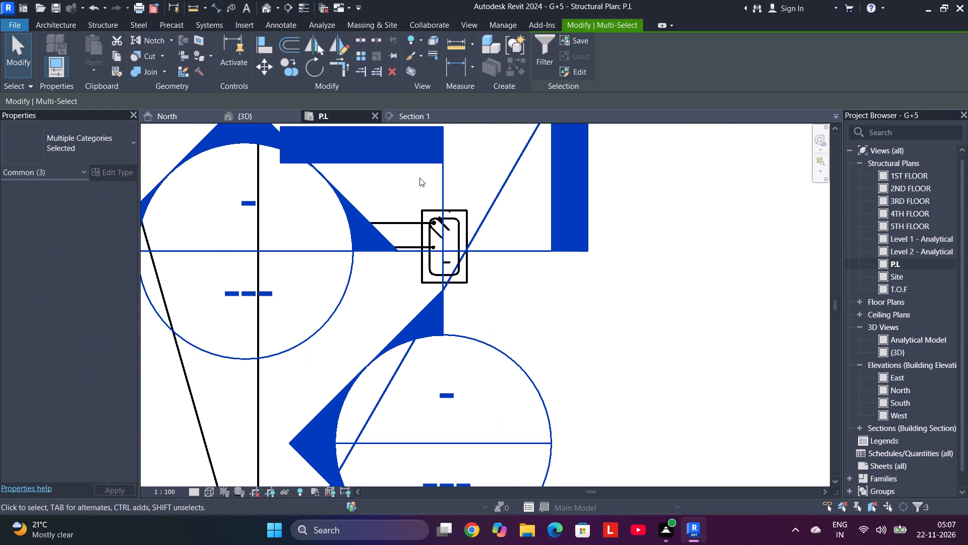
click(653, 196)
drag(648, 194, 548, 199)
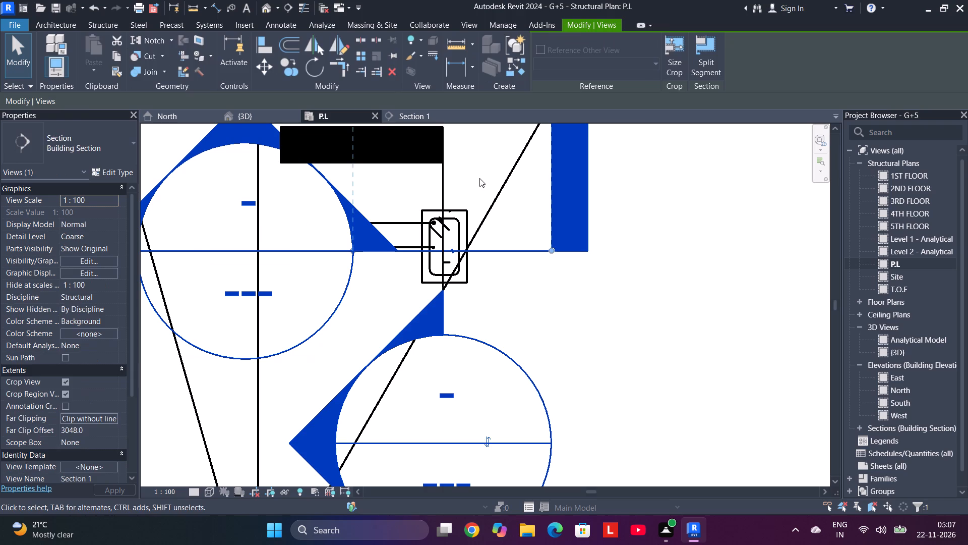
drag(479, 178, 386, 179)
key(Delete)
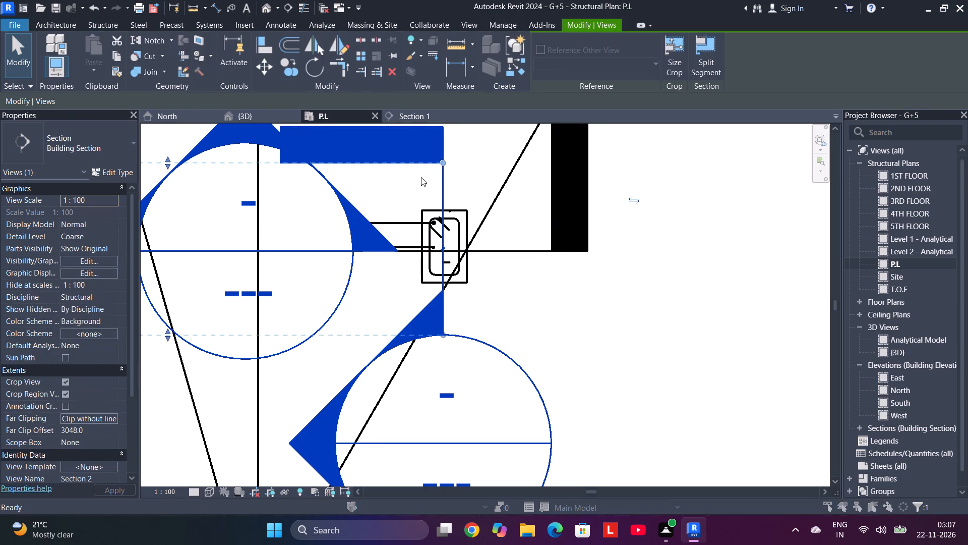
click(512, 302)
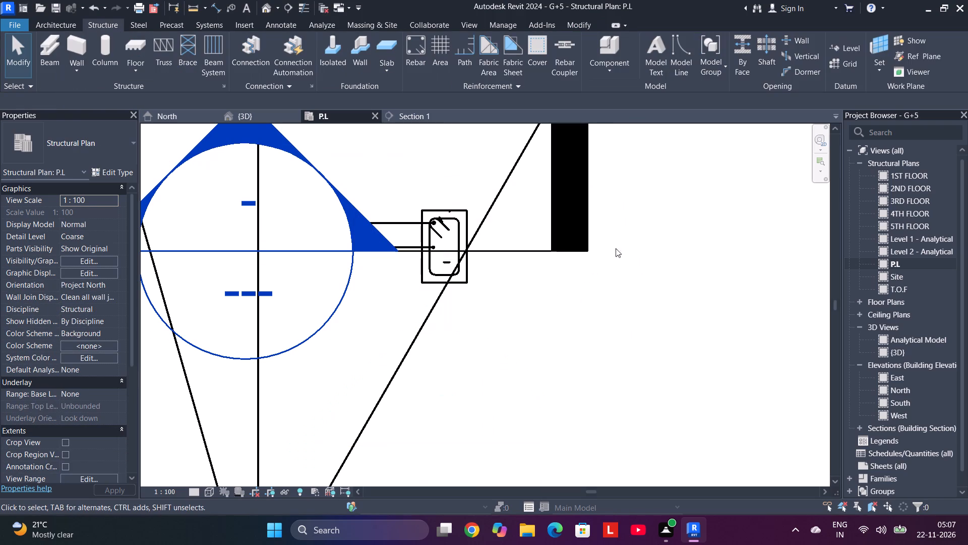
drag(643, 204, 541, 215)
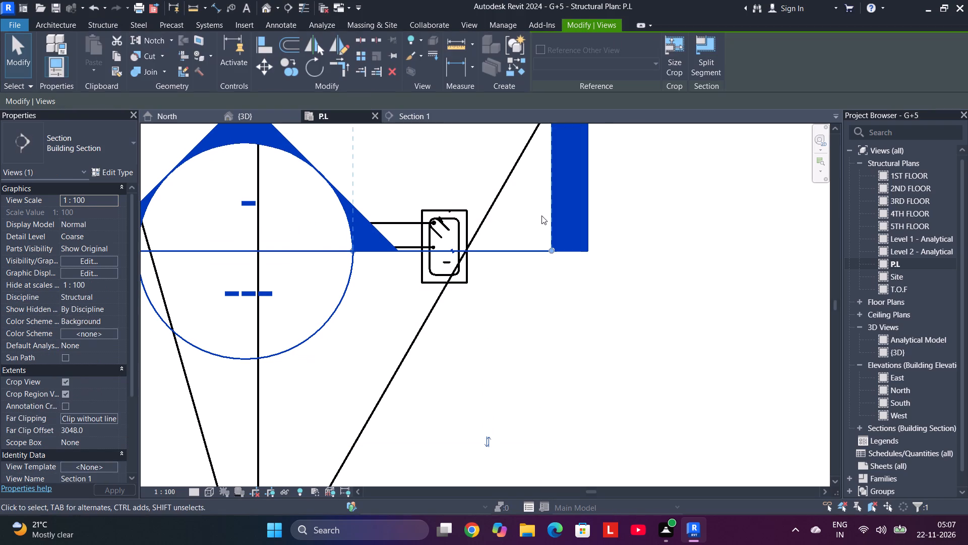
key(Delete)
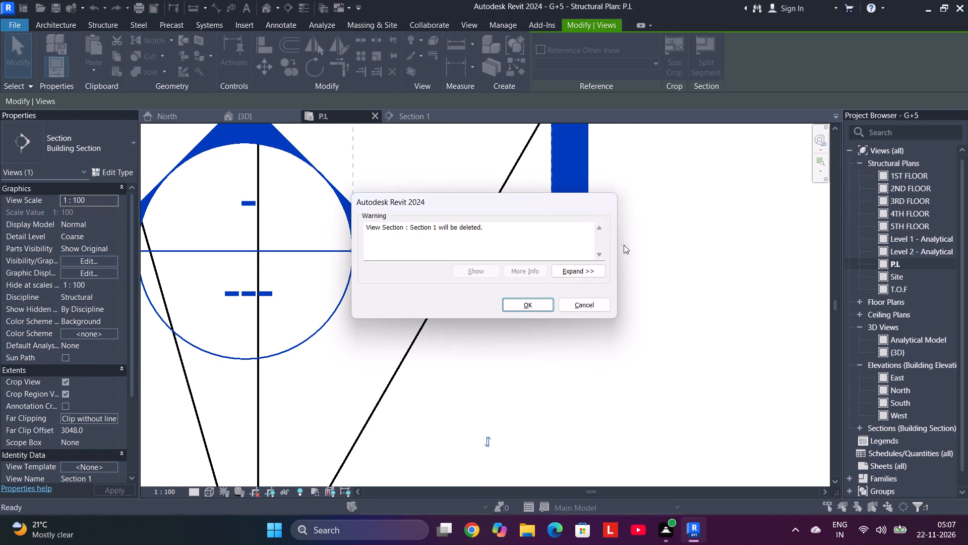
click(530, 307)
scroll(462, 244, up, 2)
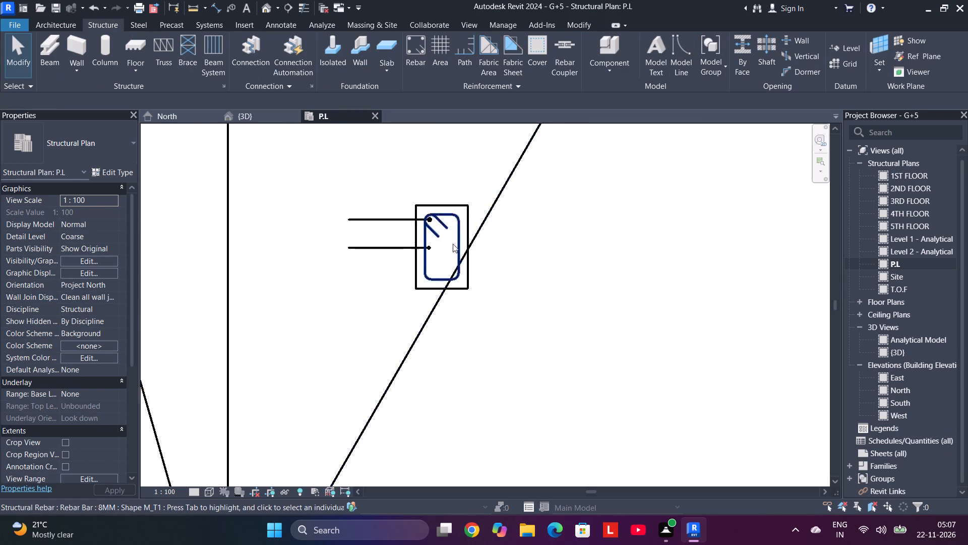
Rotate the small column's northwest 16M starter bar about its column end by about 45°, so its leg points diagonally northwest.
scroll(453, 244, up, 3)
scroll(438, 243, down, 3)
click(374, 216)
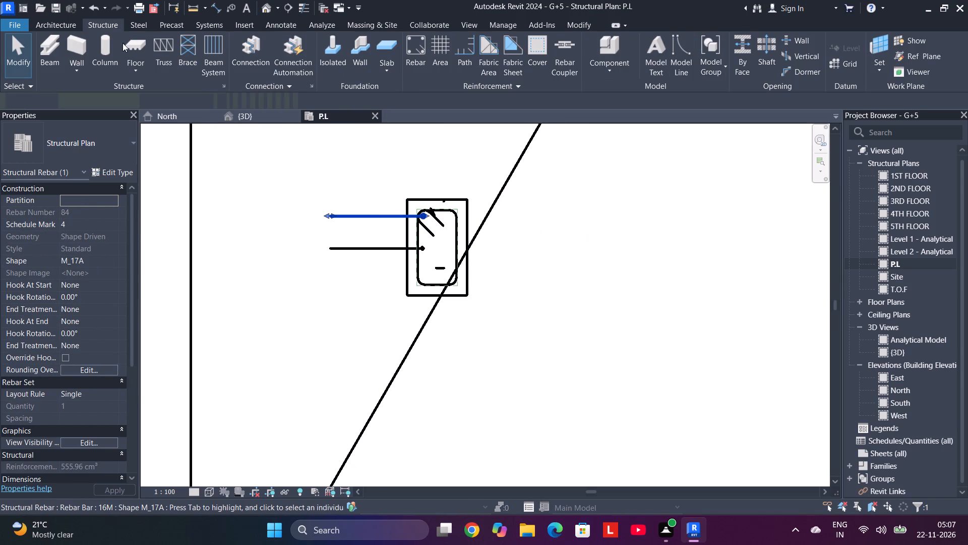
click(285, 69)
scroll(360, 182, down, 4)
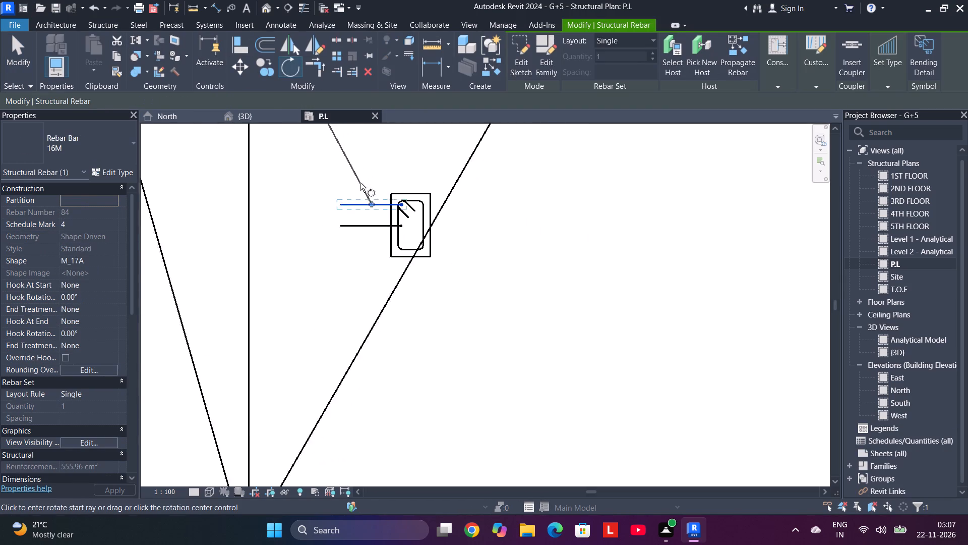
scroll(360, 183, down, 1)
click(367, 99)
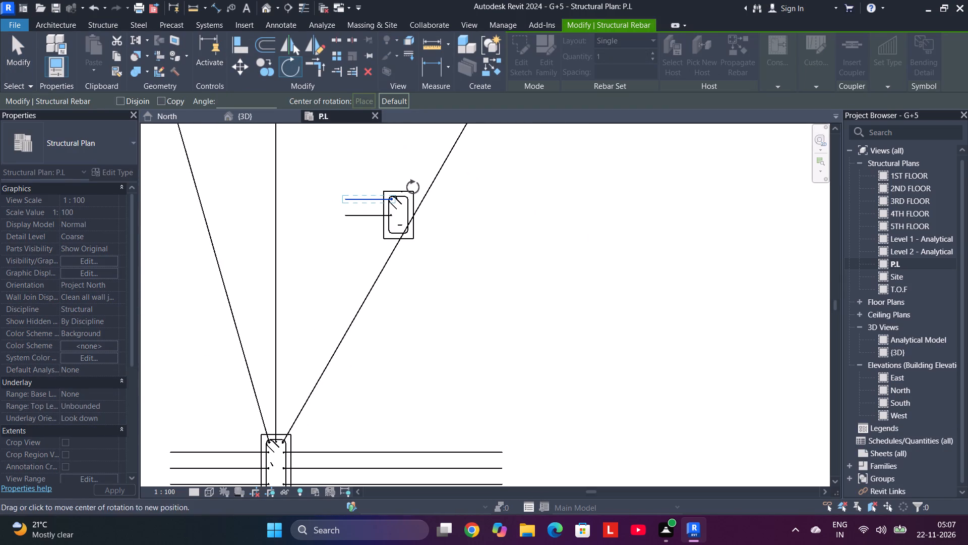
scroll(390, 200, up, 10)
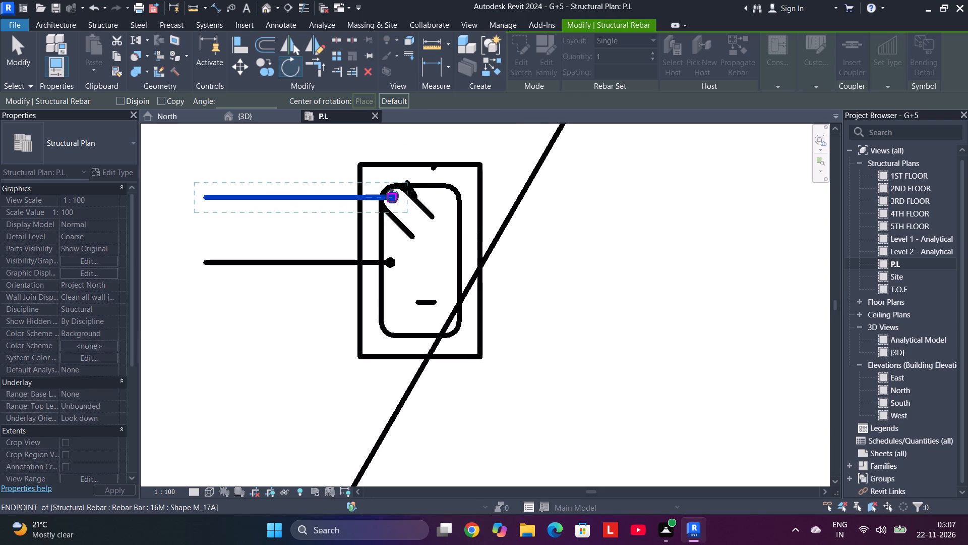
click(392, 198)
click(303, 196)
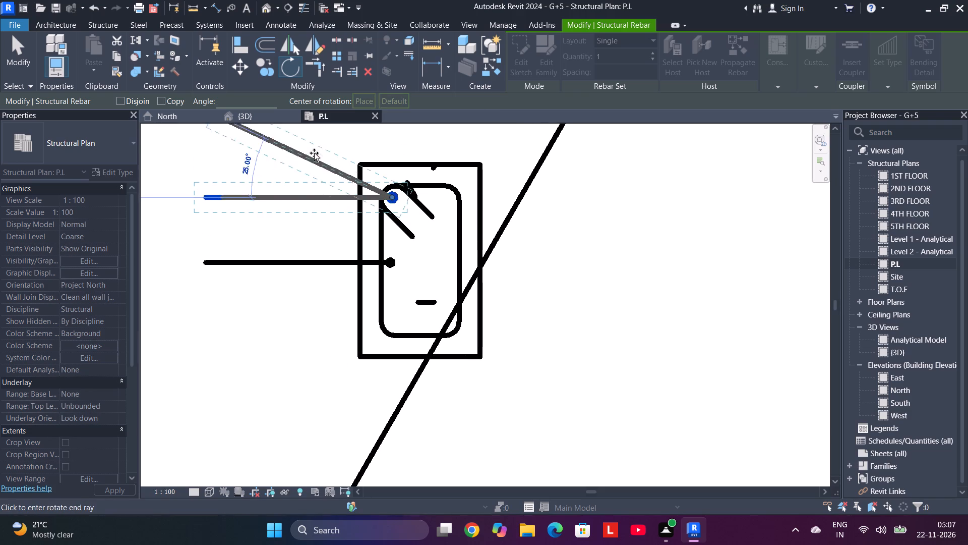
scroll(330, 146, down, 1)
middle_drag(332, 146, 357, 226)
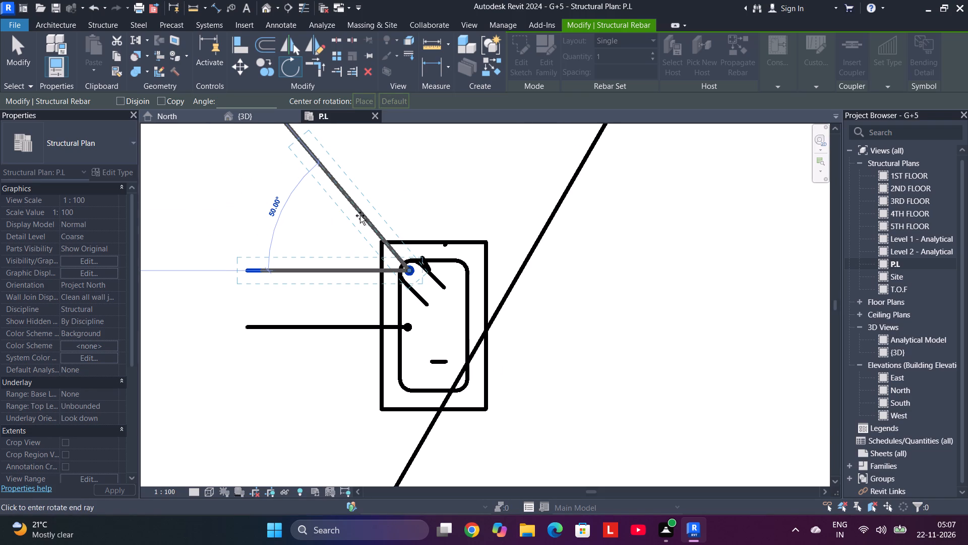
click(359, 218)
scroll(359, 215, down, 5)
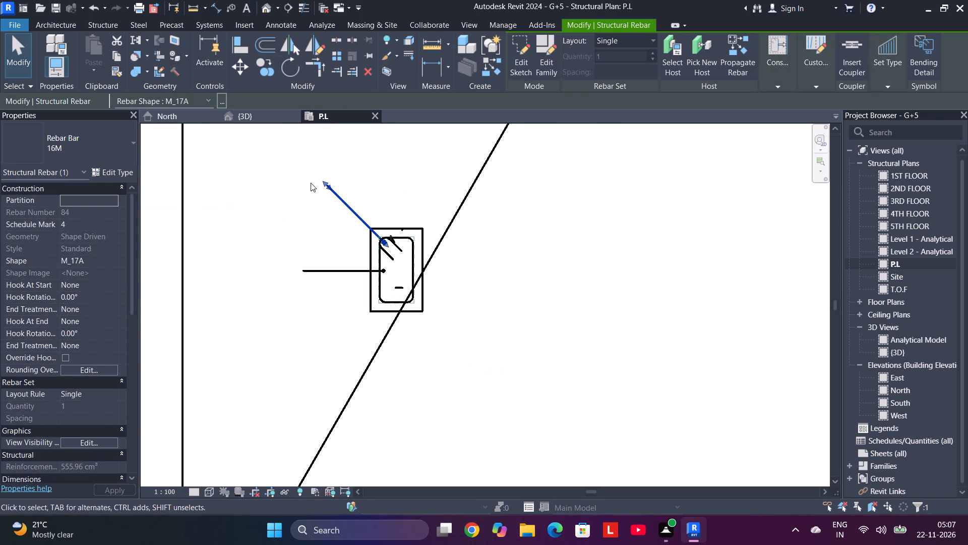
Stretch the free end of the diagonal northwest 16M bar farther out from the small column, close to the neighbouring column's north-south bar.
drag(326, 184, 322, 177)
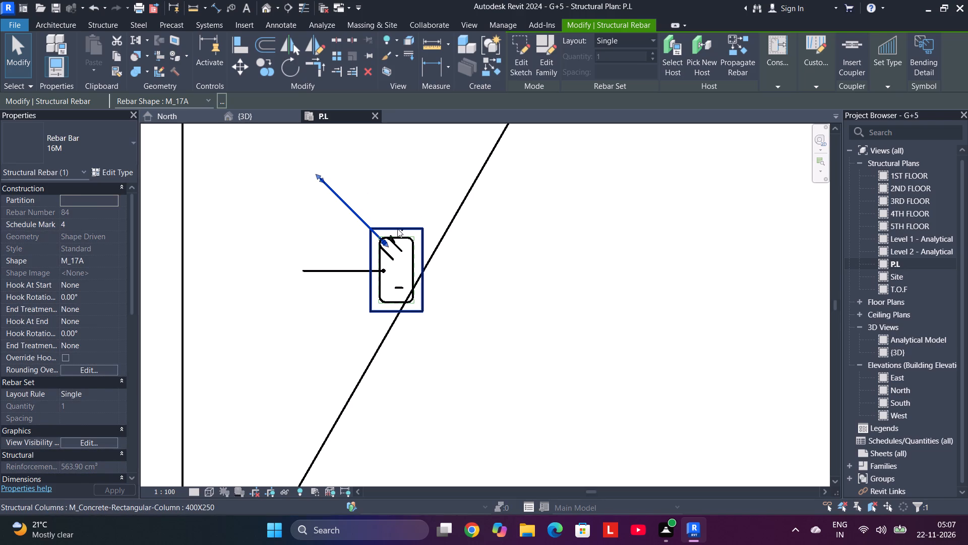
click(397, 229)
scroll(469, 246, down, 5)
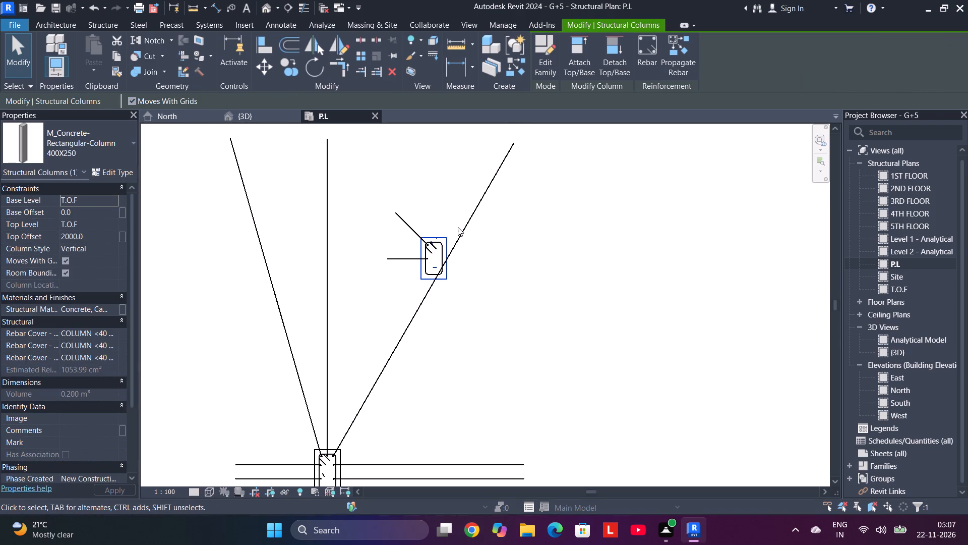
click(468, 231)
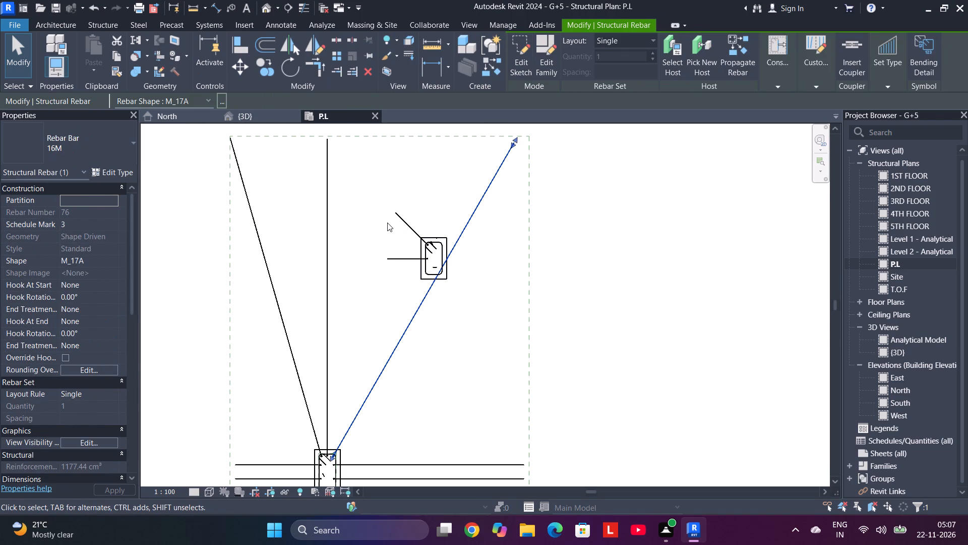
click(401, 222)
drag(401, 213, 335, 173)
click(459, 233)
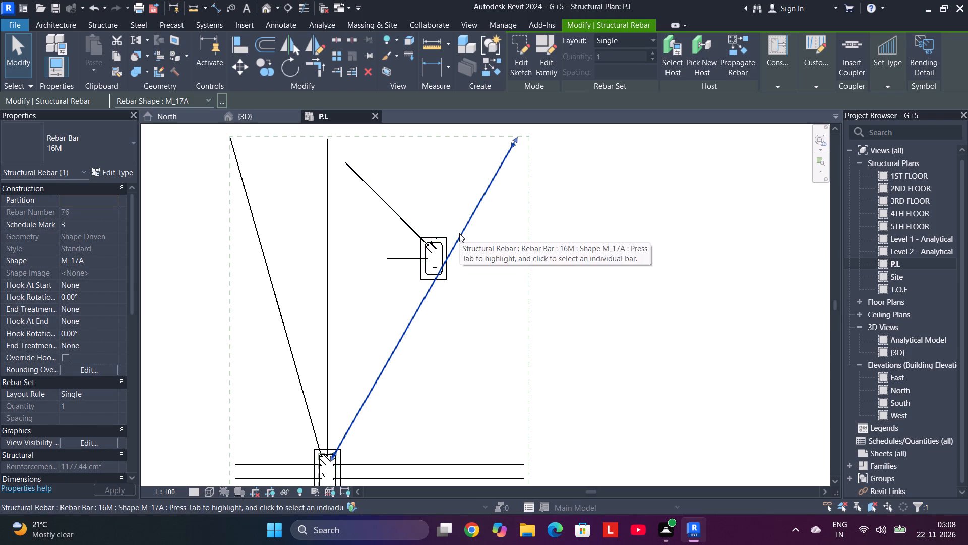
click(378, 192)
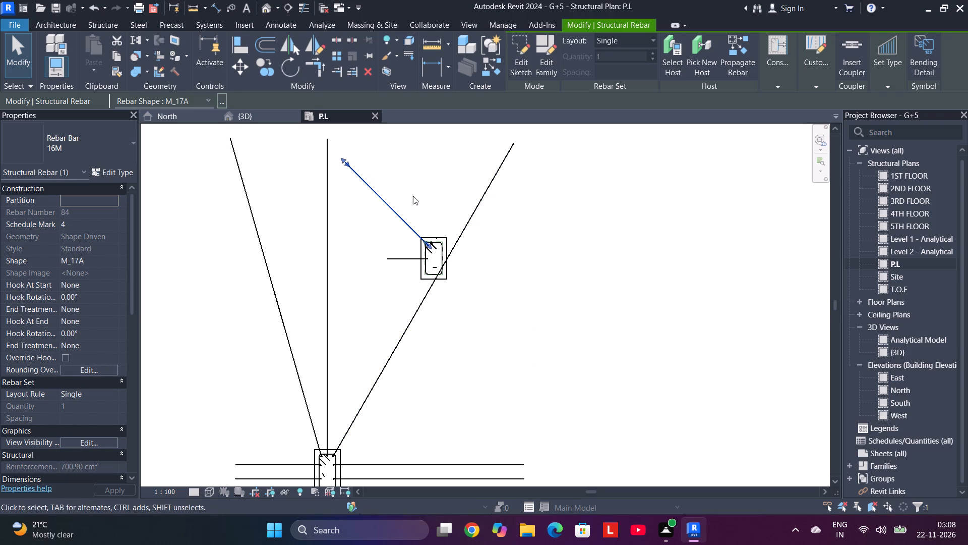
Stretch the free end of the small column's 12M bar westward, just past the neighbouring column's northwest-slanting 16M bar.
click(413, 258)
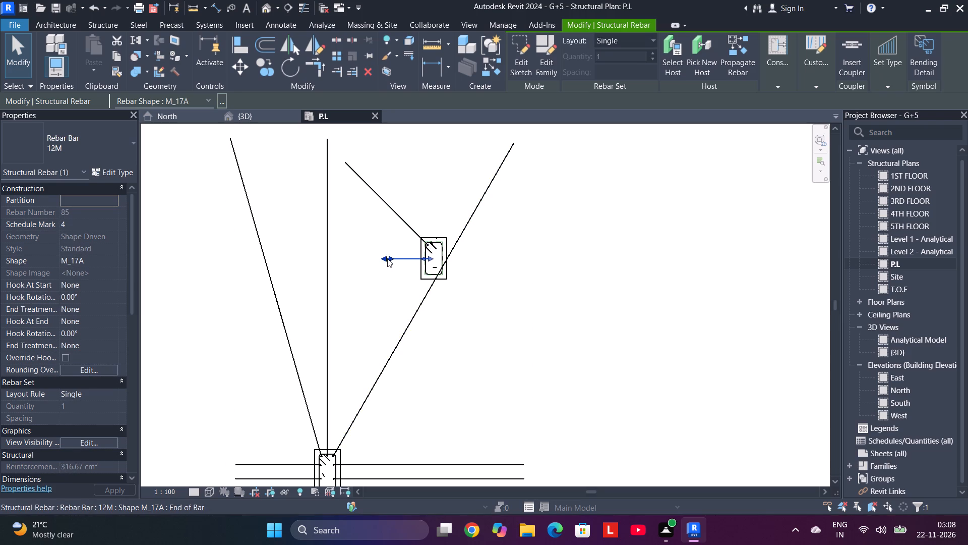
drag(387, 258, 300, 256)
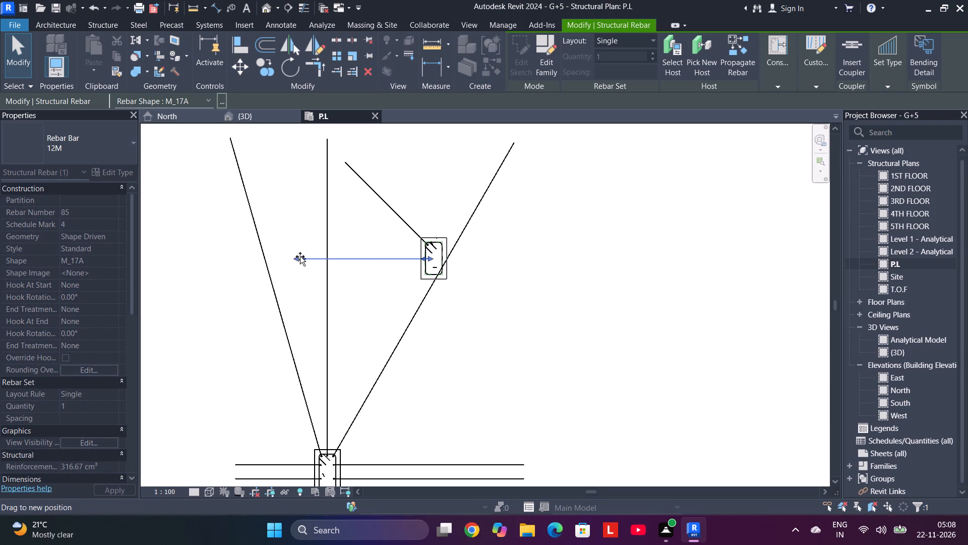
drag(300, 256, 259, 255)
click(256, 243)
click(257, 257)
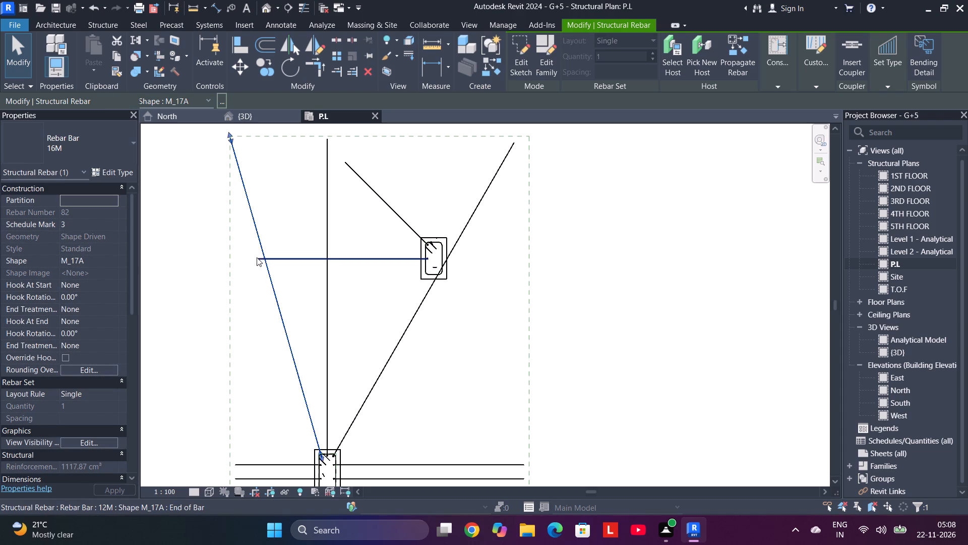
drag(257, 258, 250, 258)
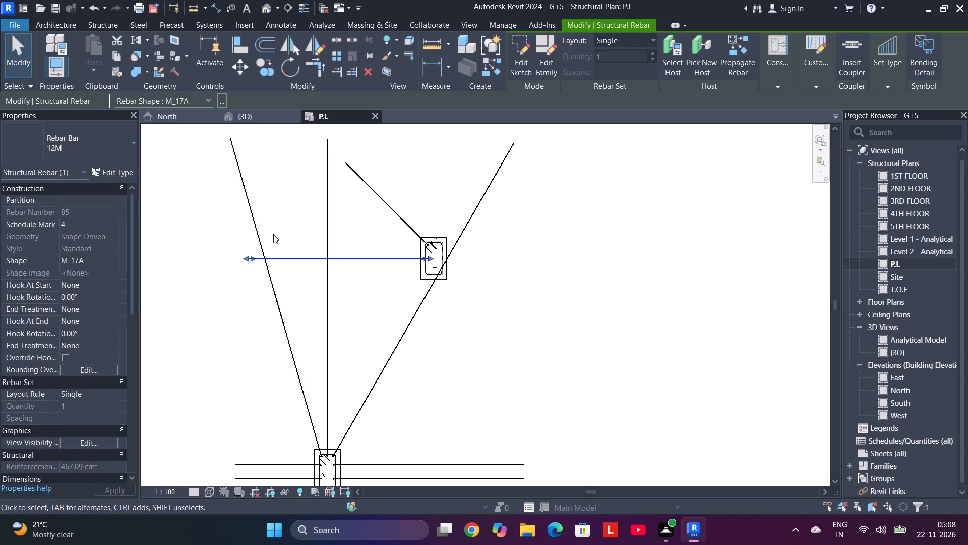
click(259, 236)
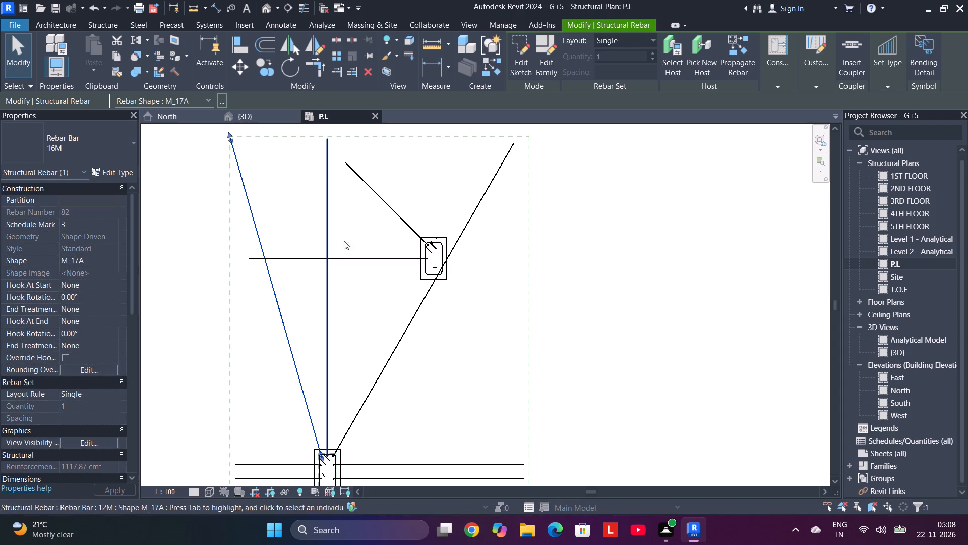
Mirror a copy of the diagonal northwest 16M bar to the column's northeast corner, about the column's north-south centreline.
scroll(469, 274, up, 3)
middle_drag(469, 274, 469, 285)
scroll(412, 242, up, 5)
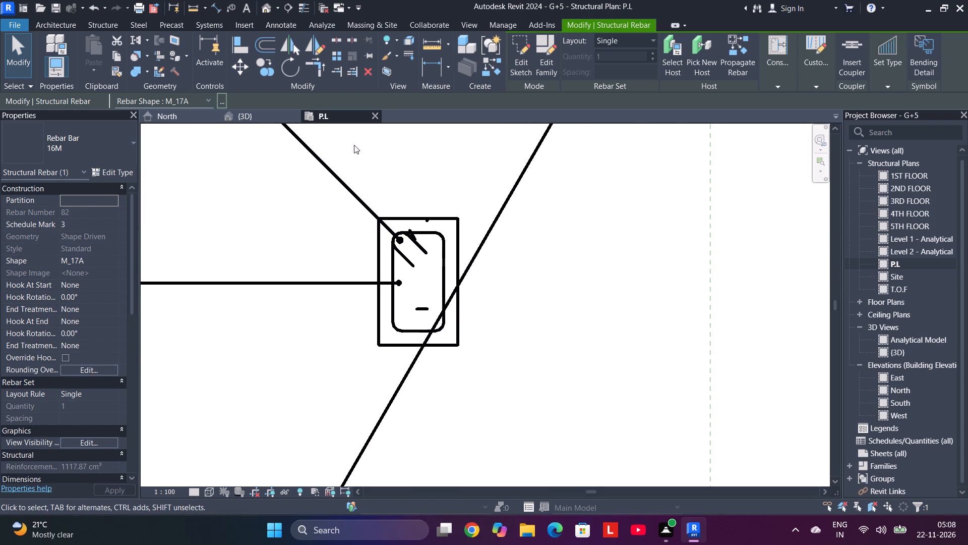
click(348, 189)
click(323, 43)
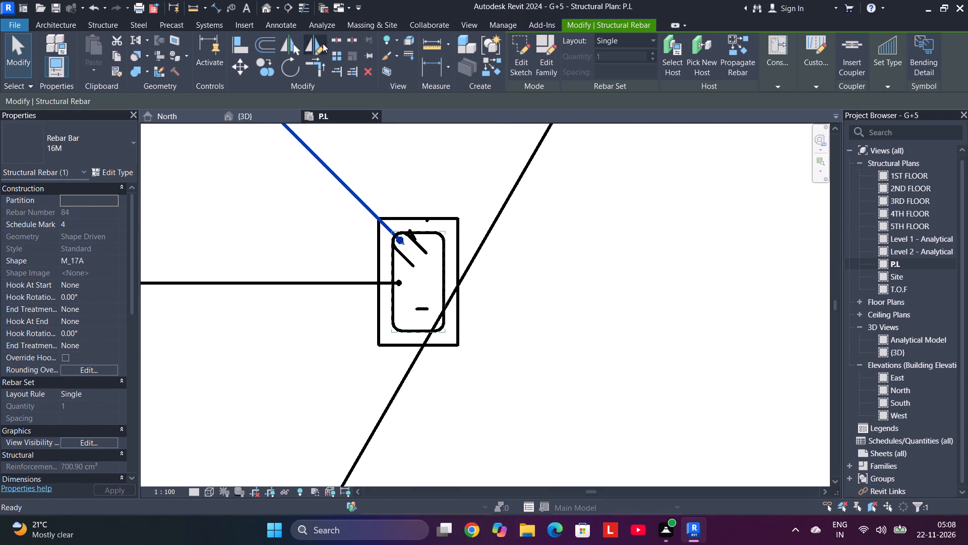
click(414, 215)
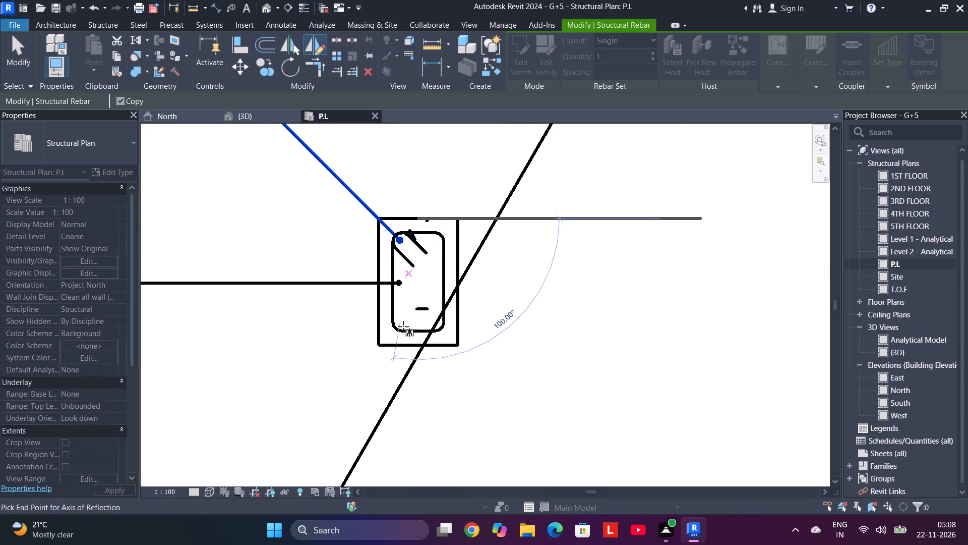
click(420, 347)
scroll(428, 291, down, 4)
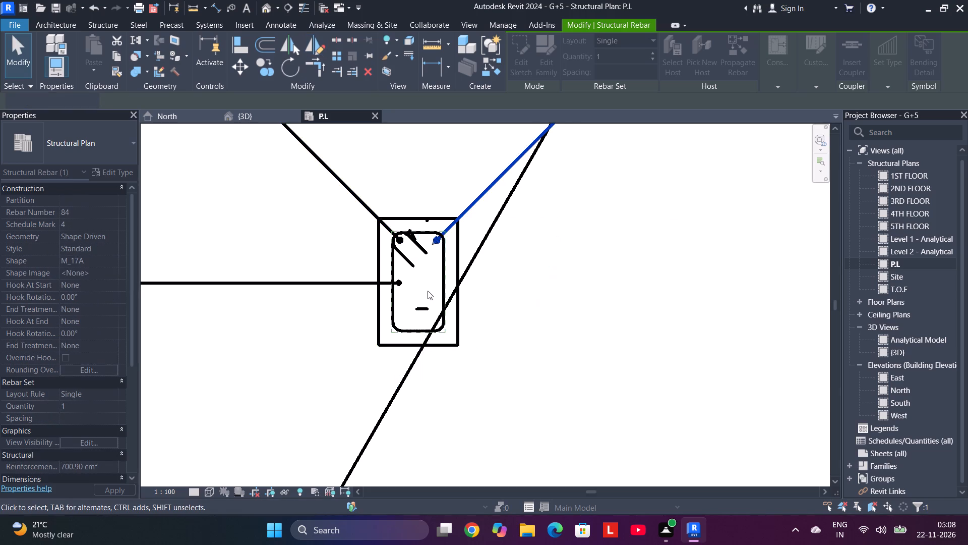
scroll(526, 223, down, 4)
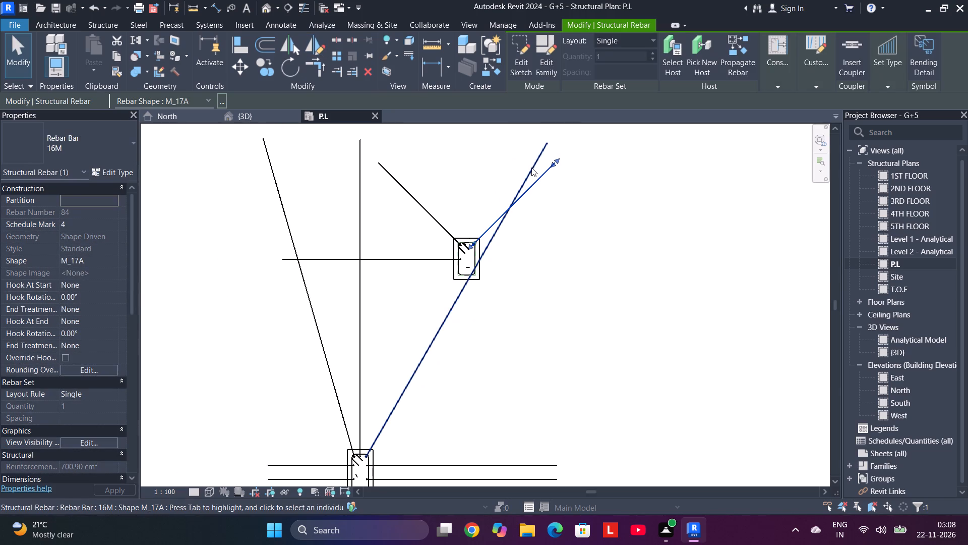
click(533, 168)
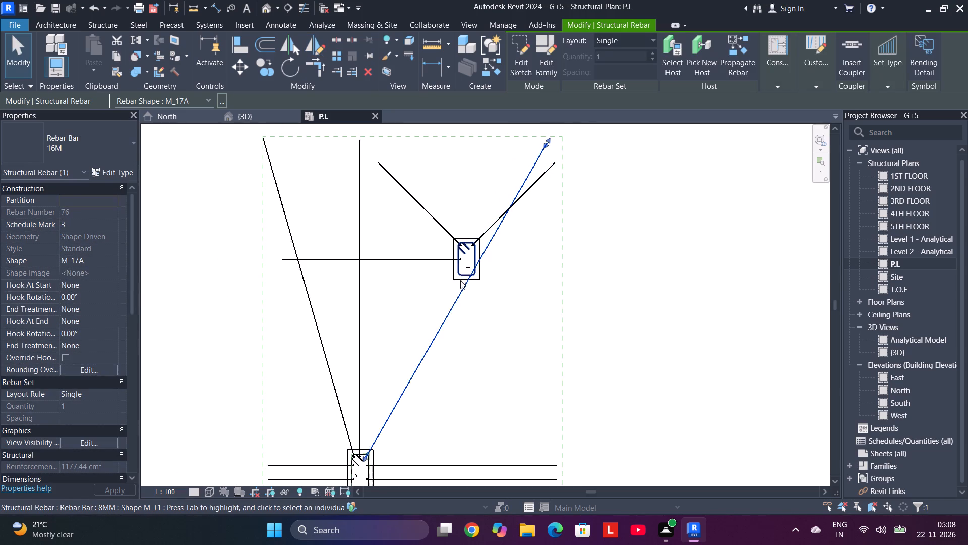
Mirror copies of both northern diagonal 16M bars to the column's south corners, about the column's east-west centreline.
scroll(460, 271, up, 6)
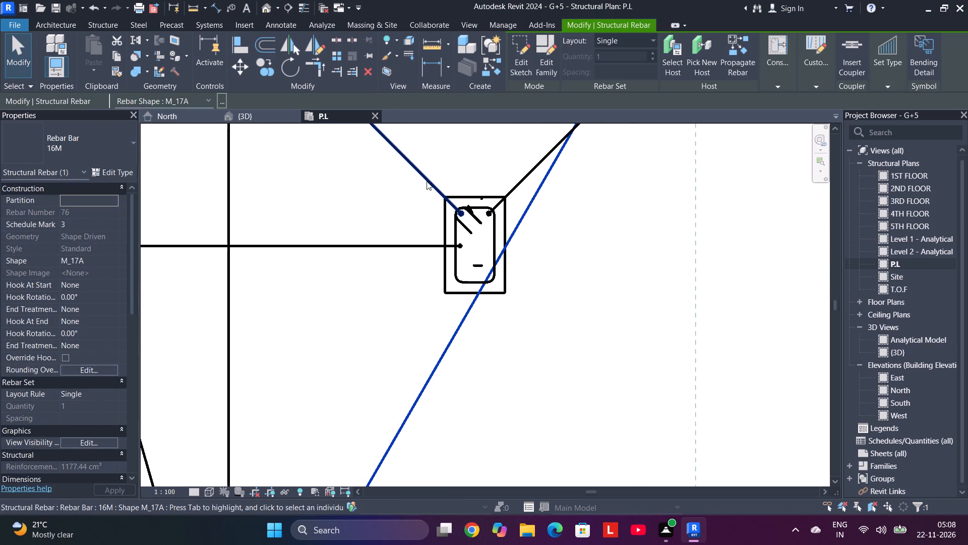
click(427, 178)
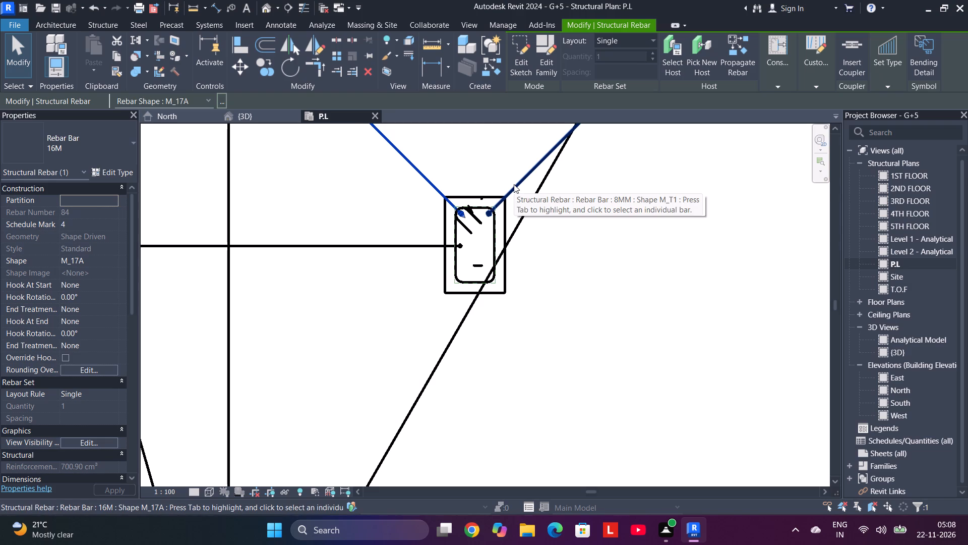
ctrl+click(514, 187)
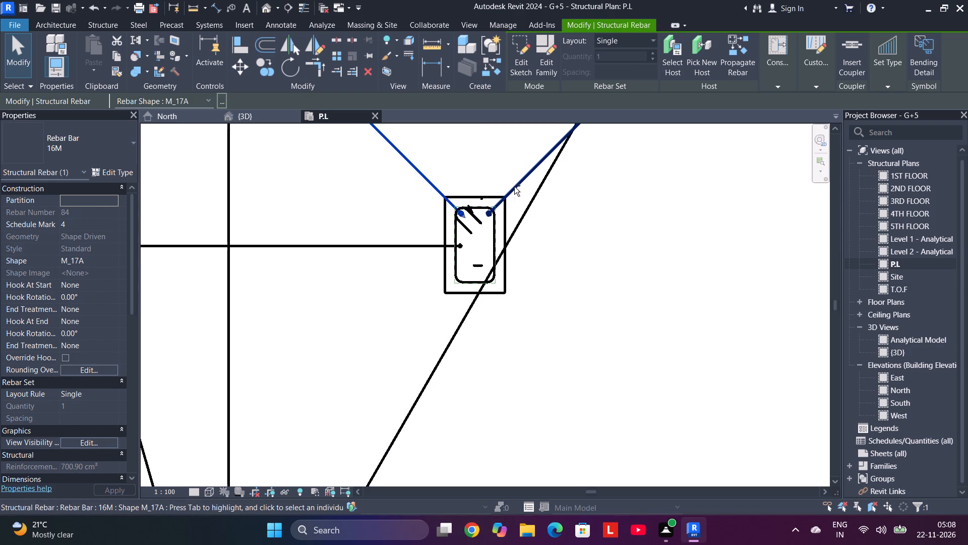
click(308, 51)
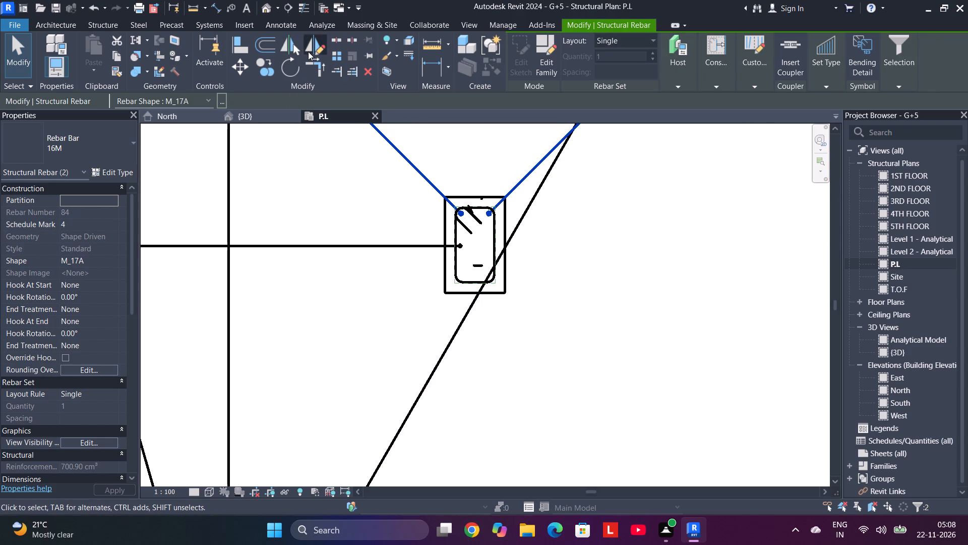
click(443, 244)
click(505, 243)
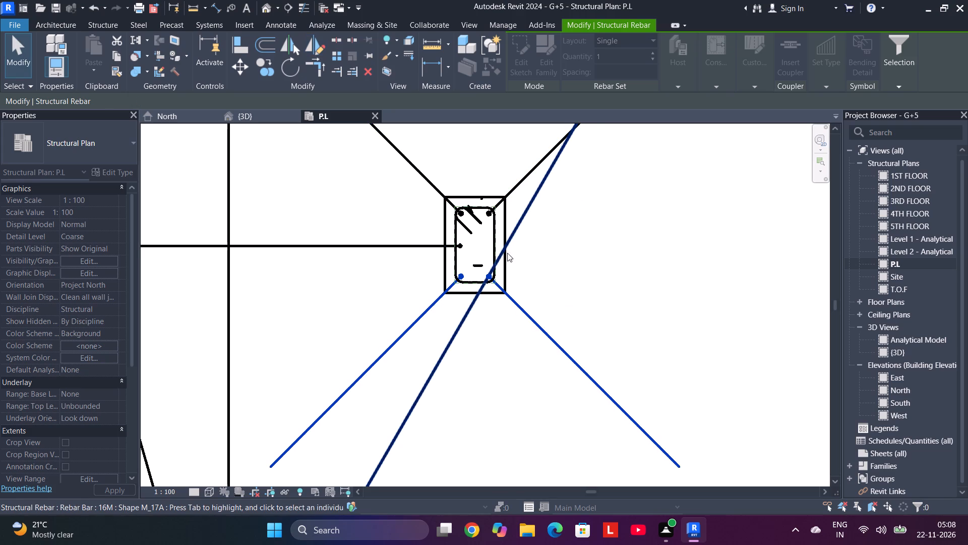
scroll(522, 332, down, 7)
click(642, 297)
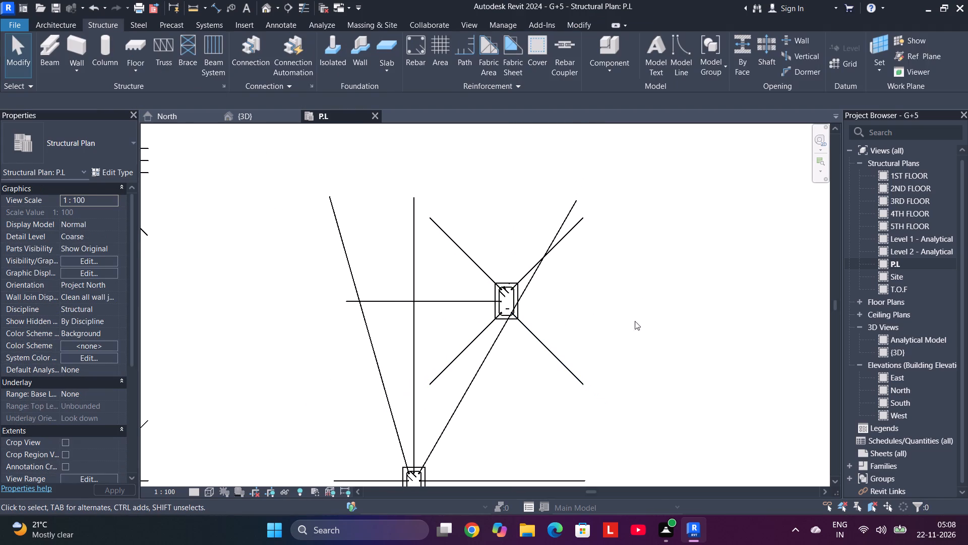
Stretch the free end of the small column's southwest diagonal 16M bar toward the west ends of the neighbouring column's horizontal bars.
click(565, 371)
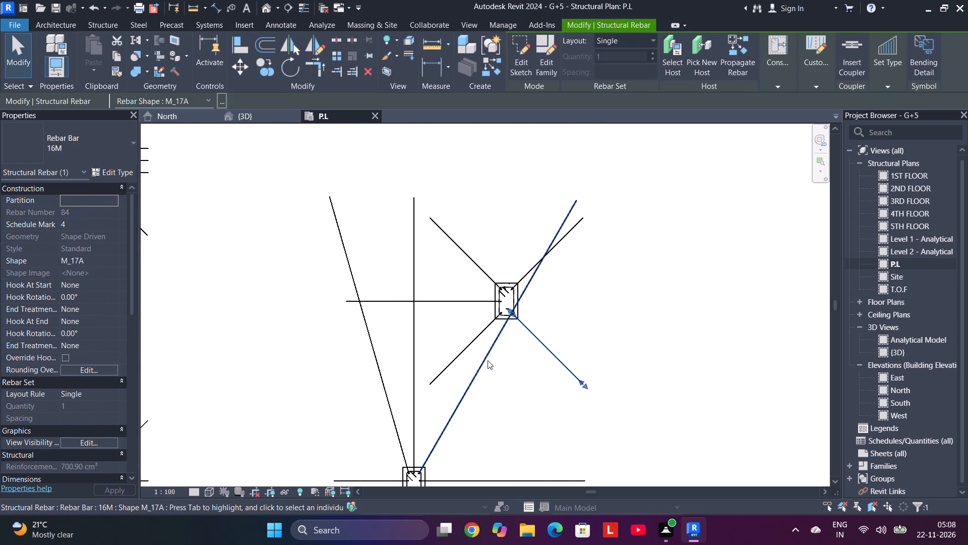
click(487, 359)
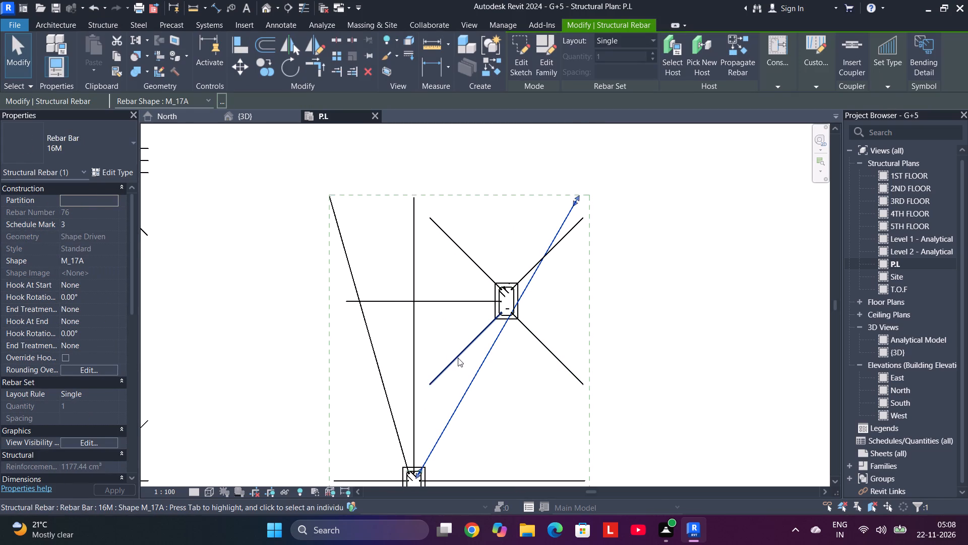
click(458, 358)
middle_drag(463, 353, 505, 236)
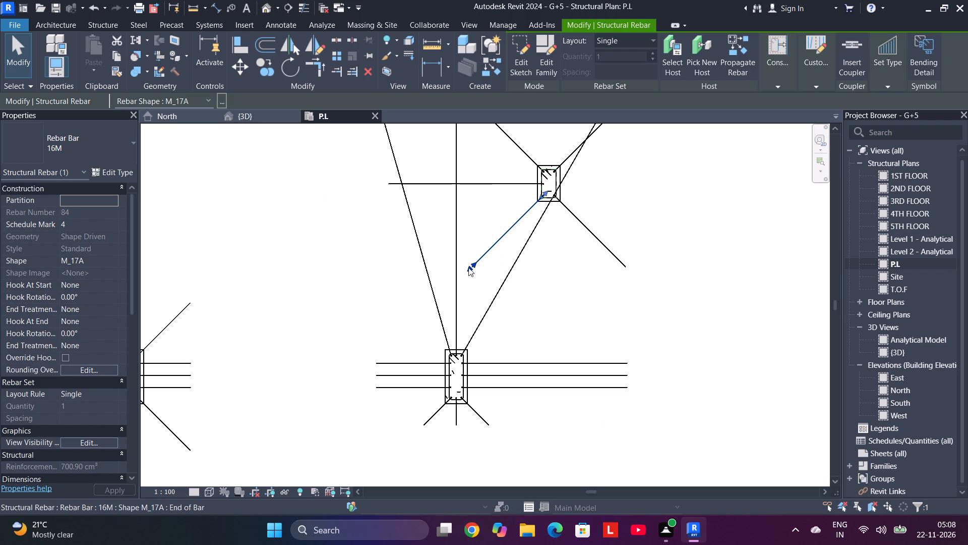
drag(468, 267, 394, 363)
Mirror a copy of the small column's west 12M bar to its east side, about the column's north-south centreline.
middle_drag(566, 248, 549, 311)
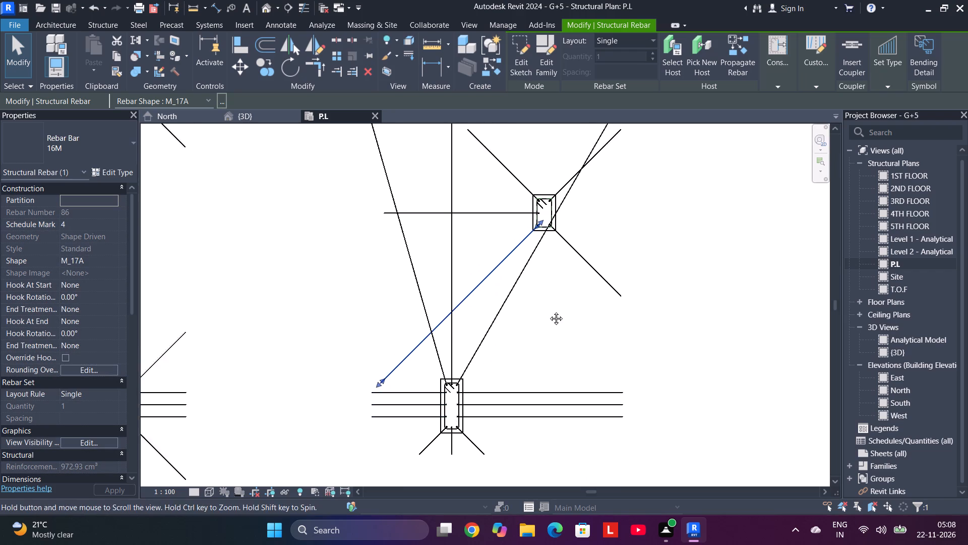
middle_drag(549, 311, 522, 362)
scroll(489, 299, up, 4)
click(470, 297)
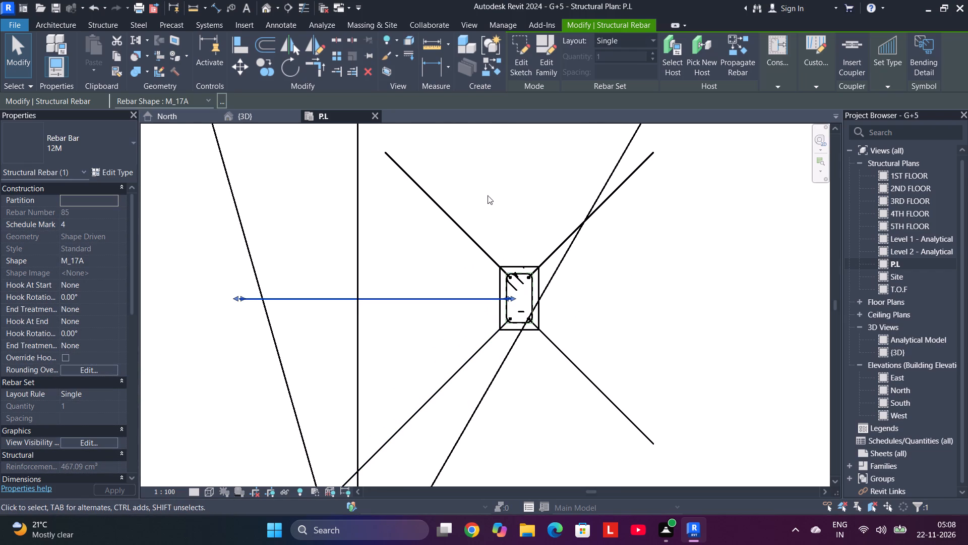
click(317, 47)
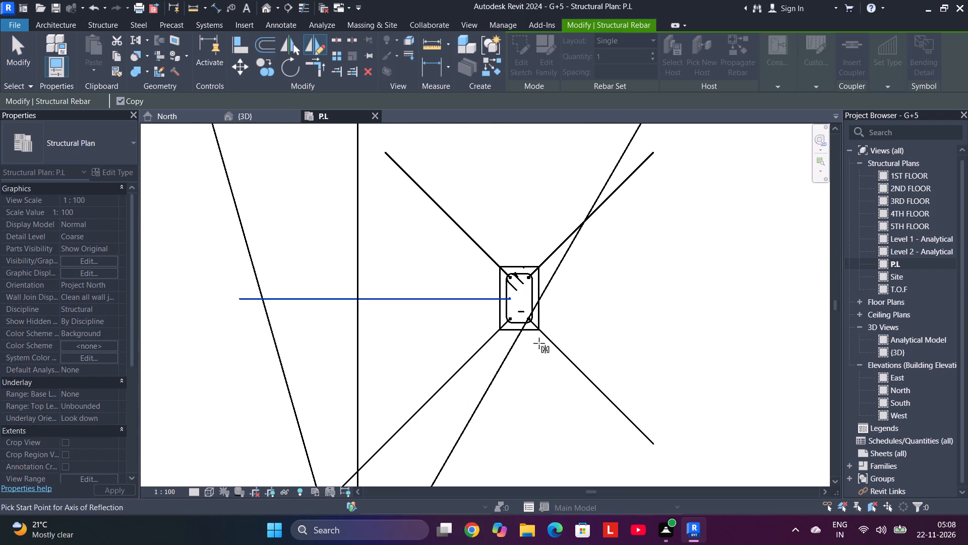
scroll(525, 328, up, 4)
click(515, 328)
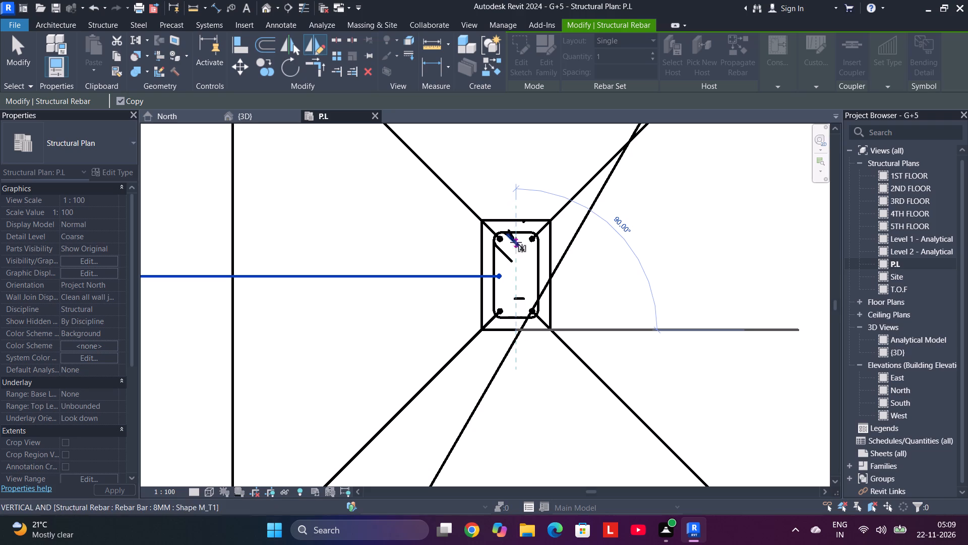
click(515, 220)
Shorten the mirrored 12M bar's free east end to line up with the ends of the column's eastern diagonal bars.
scroll(525, 261, down, 4)
scroll(606, 258, down, 4)
drag(725, 267, 624, 275)
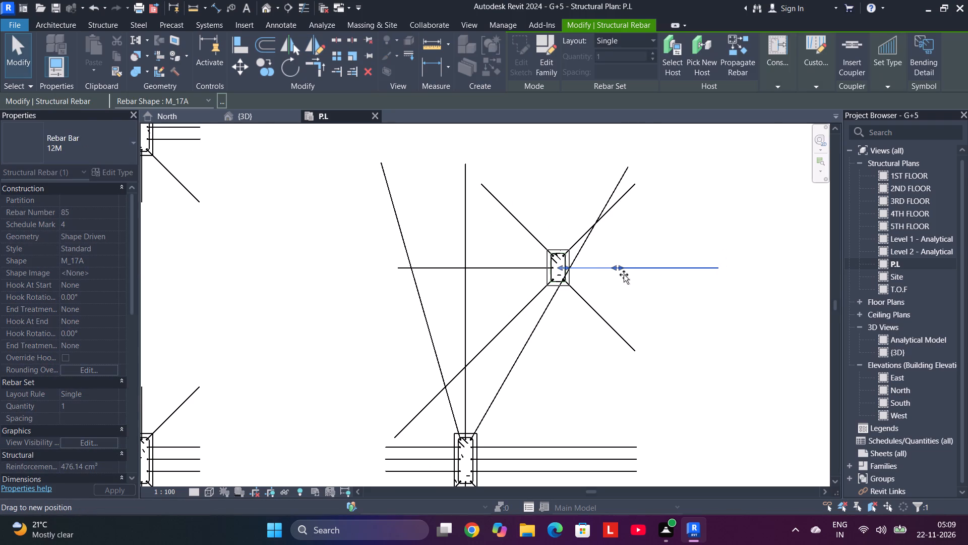
drag(624, 275, 633, 274)
click(662, 303)
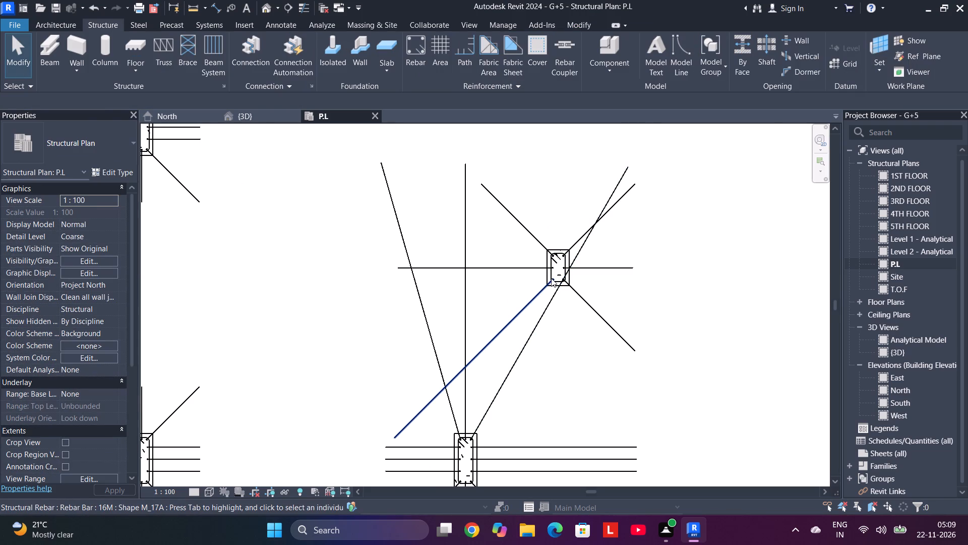
Review the column starter bars across the P.L plan and examine the two walls at the west side.
click(553, 294)
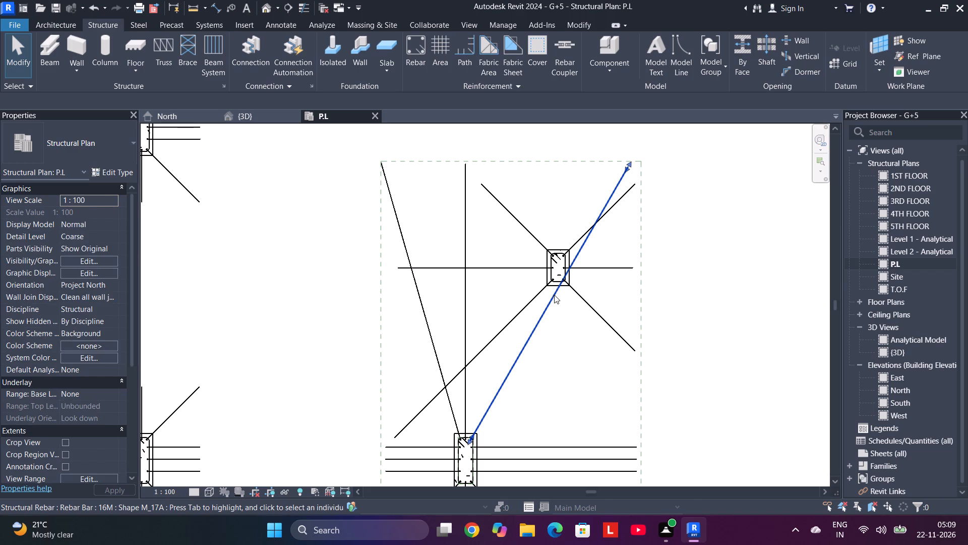
scroll(680, 303, down, 9)
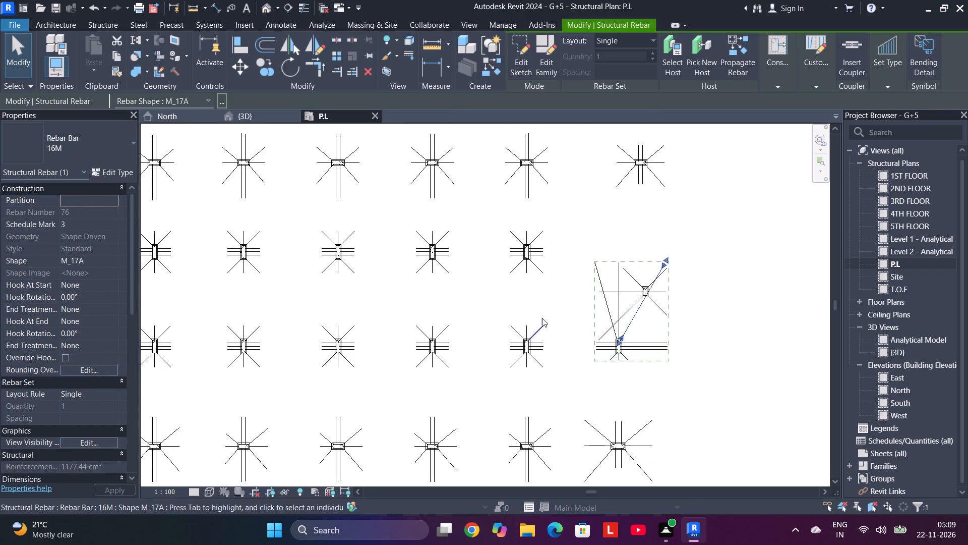
scroll(448, 317, down, 3)
middle_drag(420, 307, 520, 292)
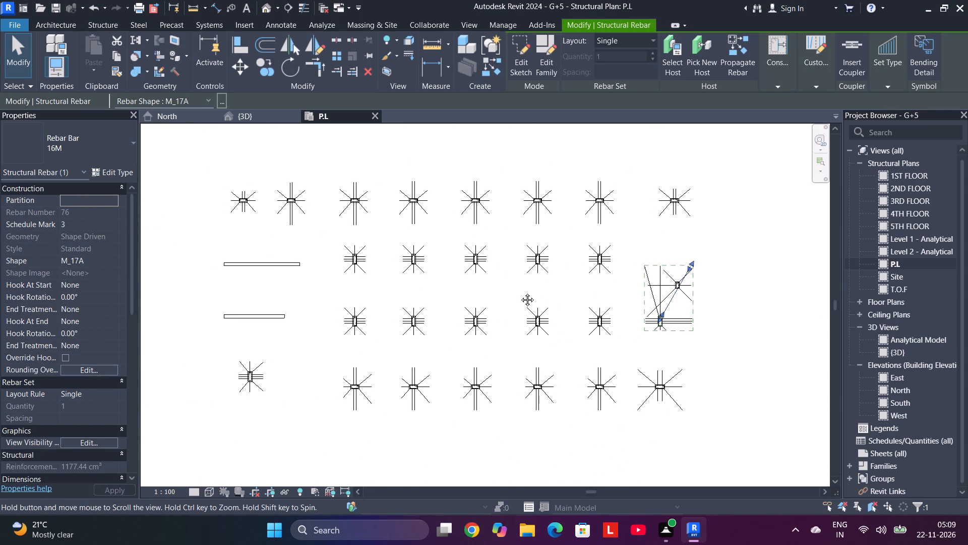
middle_drag(520, 292, 520, 292)
scroll(492, 299, down, 2)
scroll(326, 292, up, 7)
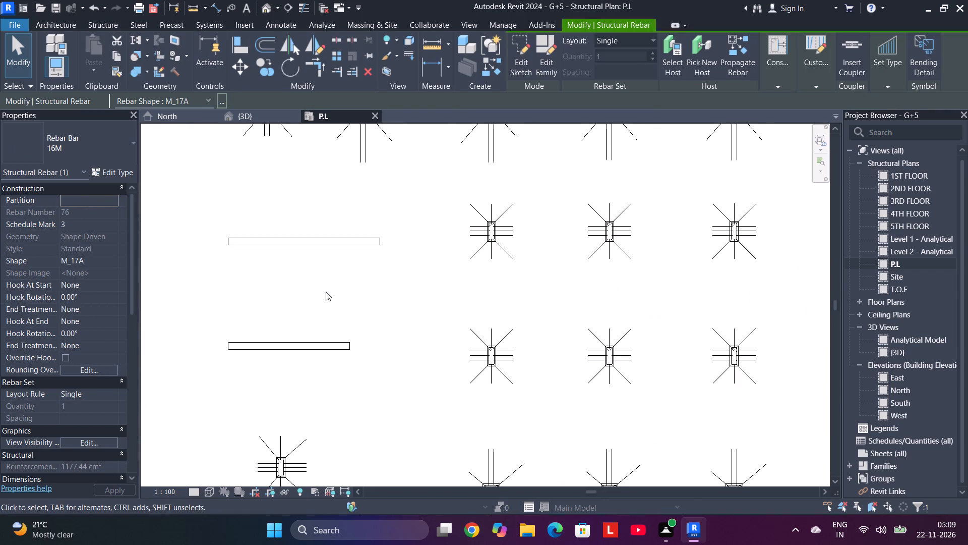
middle_drag(326, 292, 430, 288)
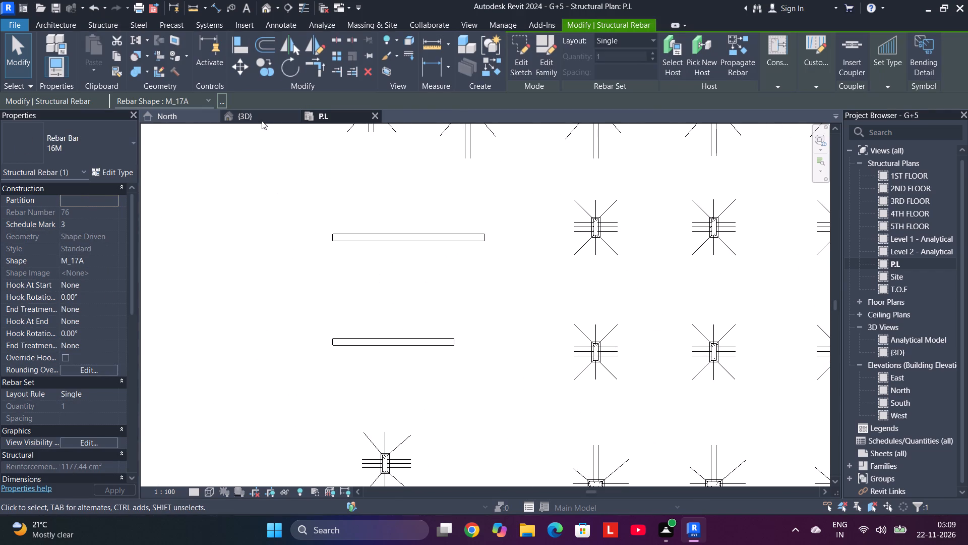
In the {3D} view, start an area reinforcement hosted on the shorter Generic - 200mm wall.
click(262, 121)
scroll(325, 321, down, 9)
middle_drag(193, 327, 197, 325)
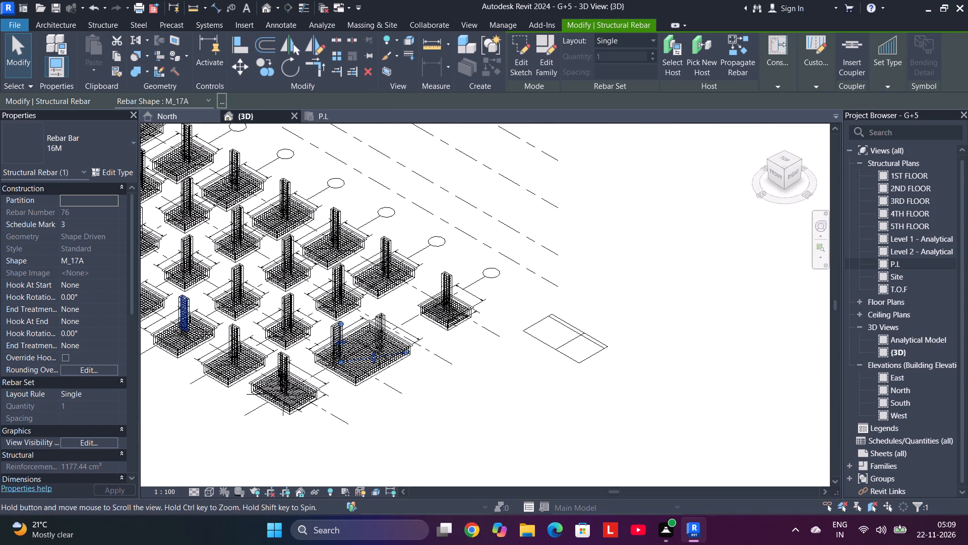
middle_drag(197, 325, 558, 356)
middle_drag(357, 227, 315, 369)
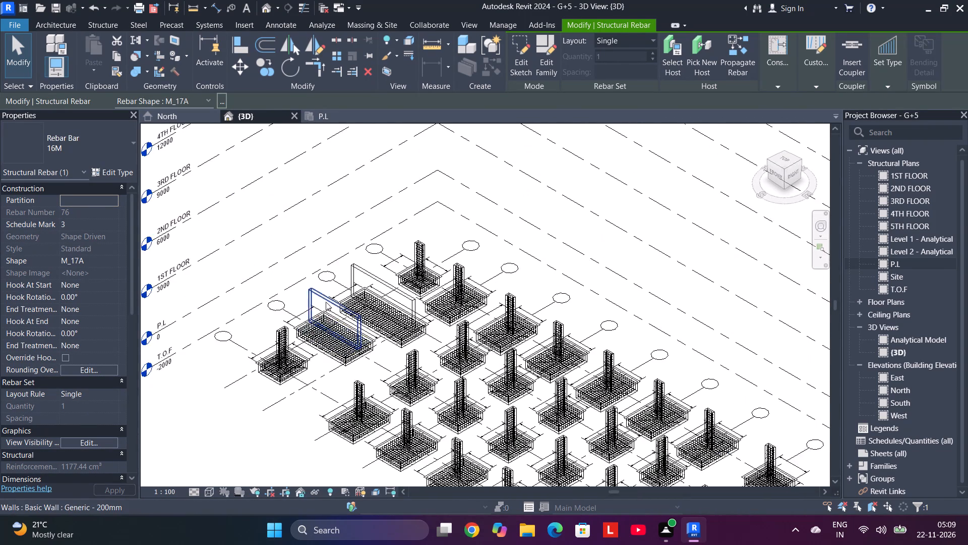
scroll(326, 302, up, 9)
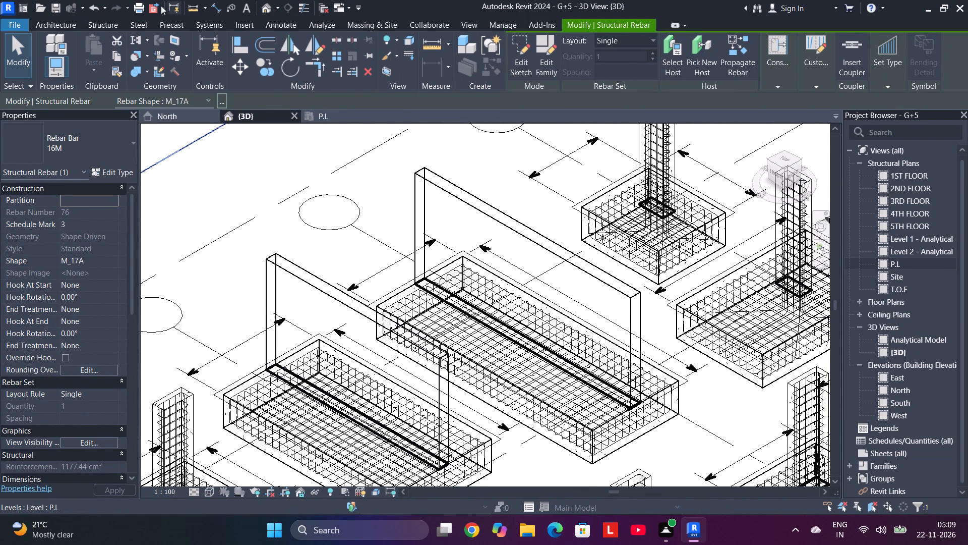
click(107, 20)
click(439, 48)
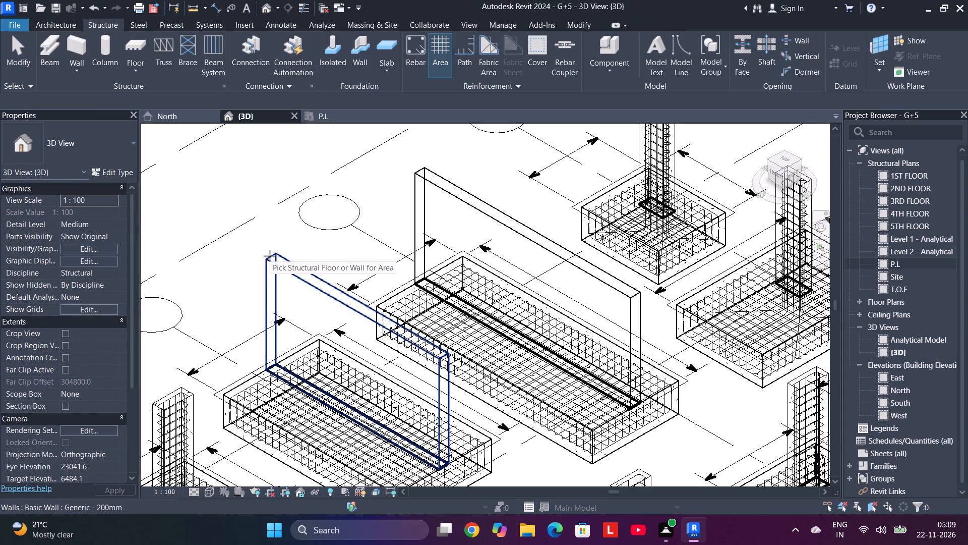
scroll(266, 260, up, 4)
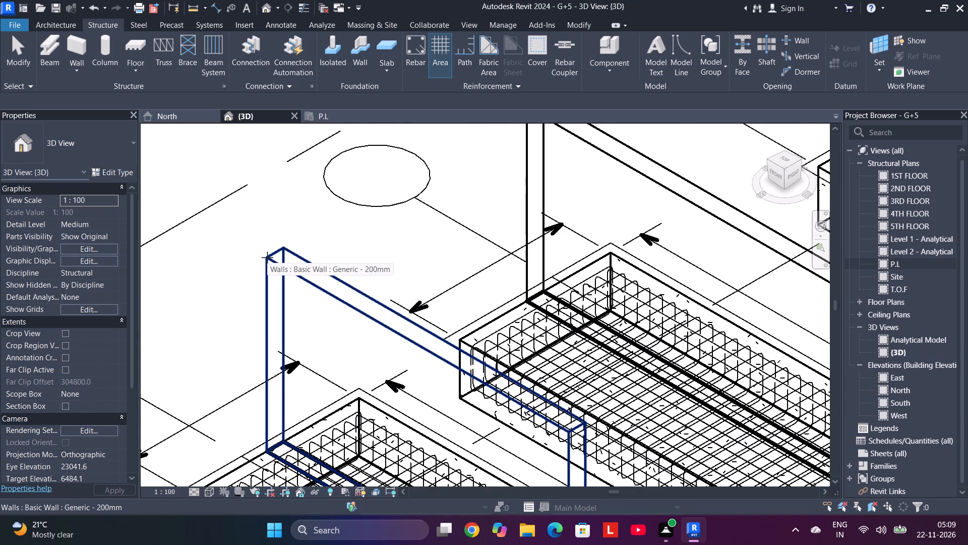
click(267, 257)
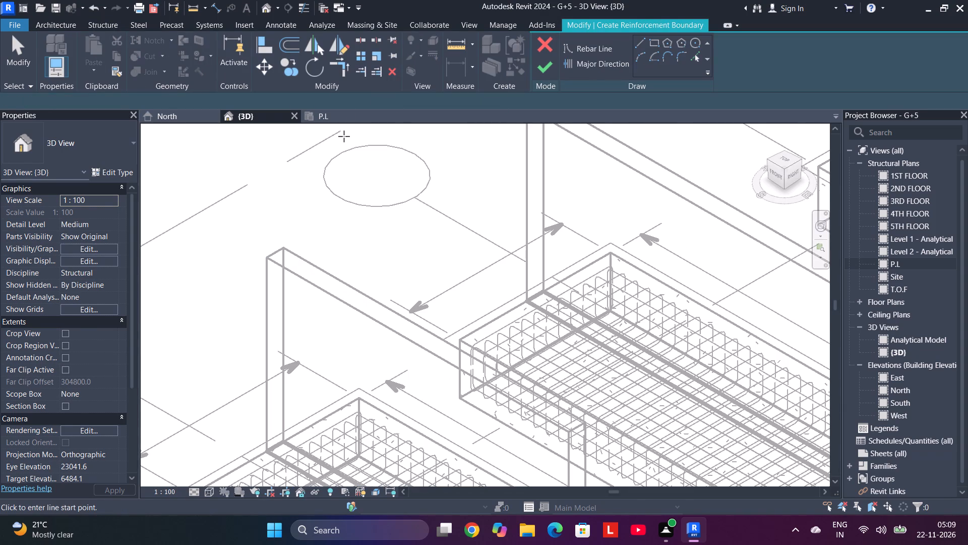
Sketch a rectangular reinforcement boundary corner to corner on the shorter wall, offset 50 mm inward, and finish the area reinforcement.
click(651, 41)
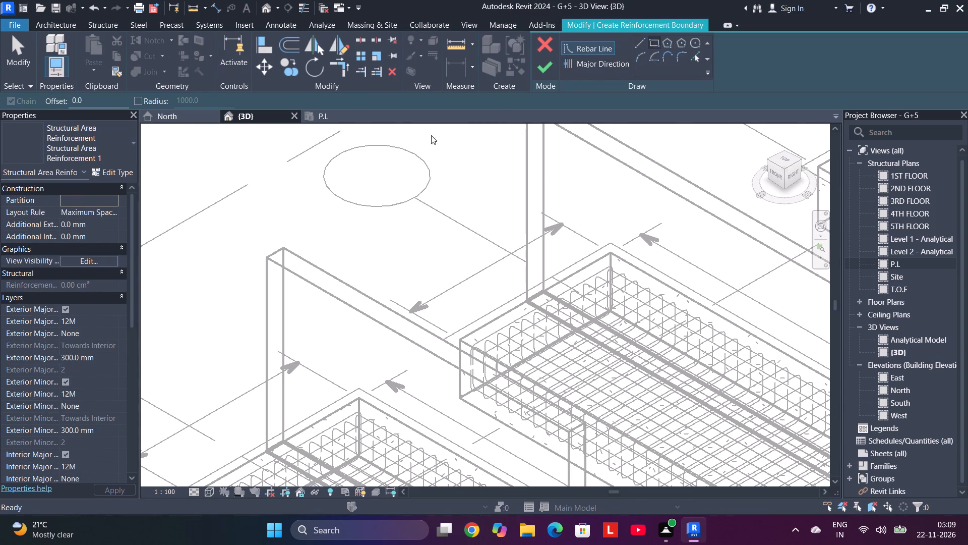
click(99, 98)
drag(97, 100, 49, 100)
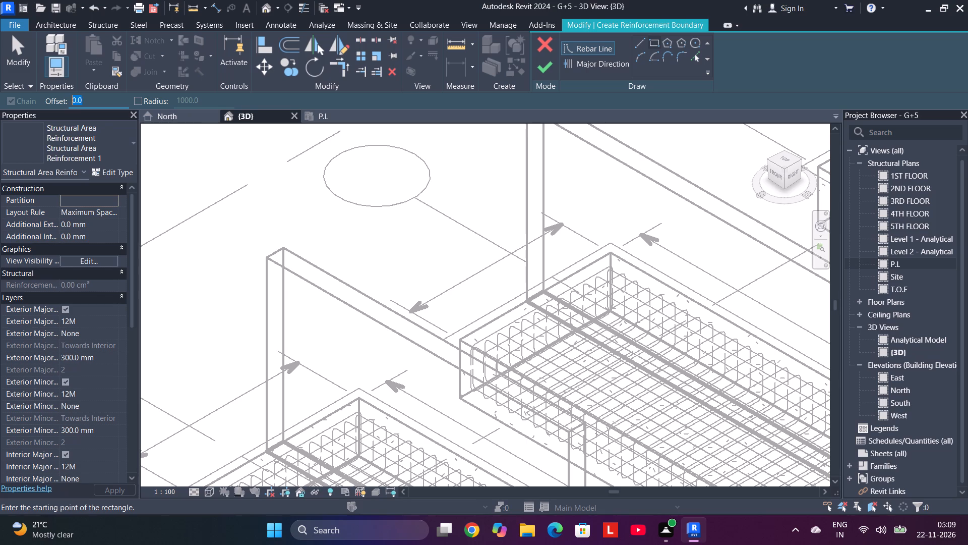
drag(49, 100, 48, 100)
key(5)
key(0)
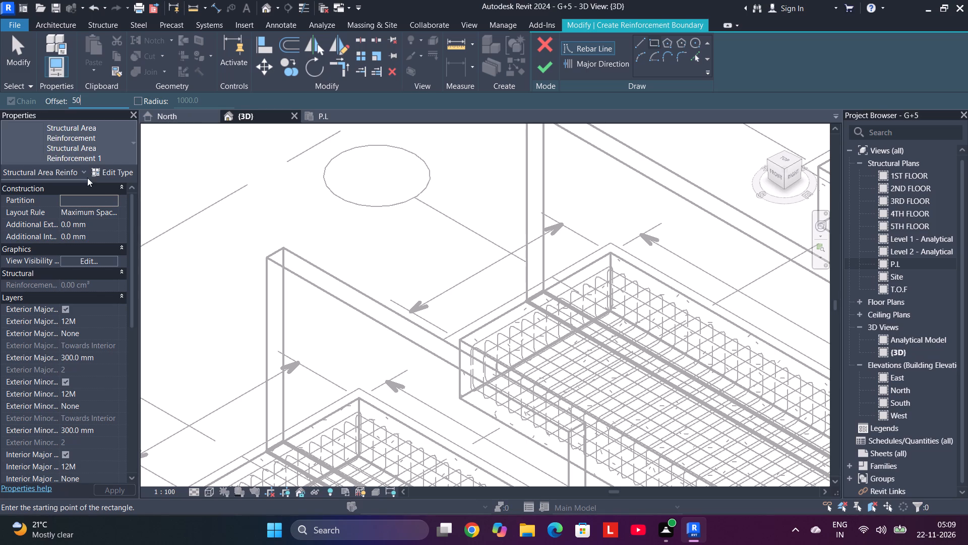
key(Return)
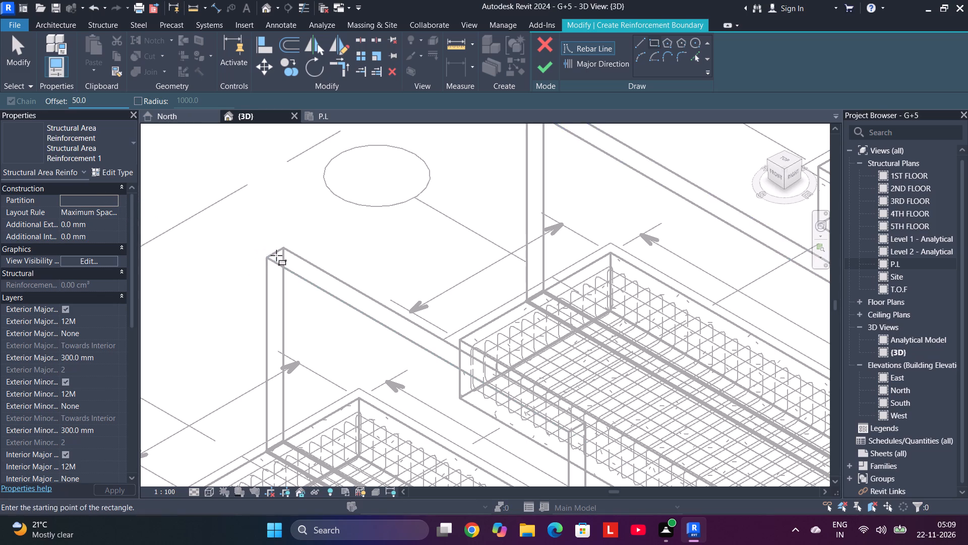
click(265, 258)
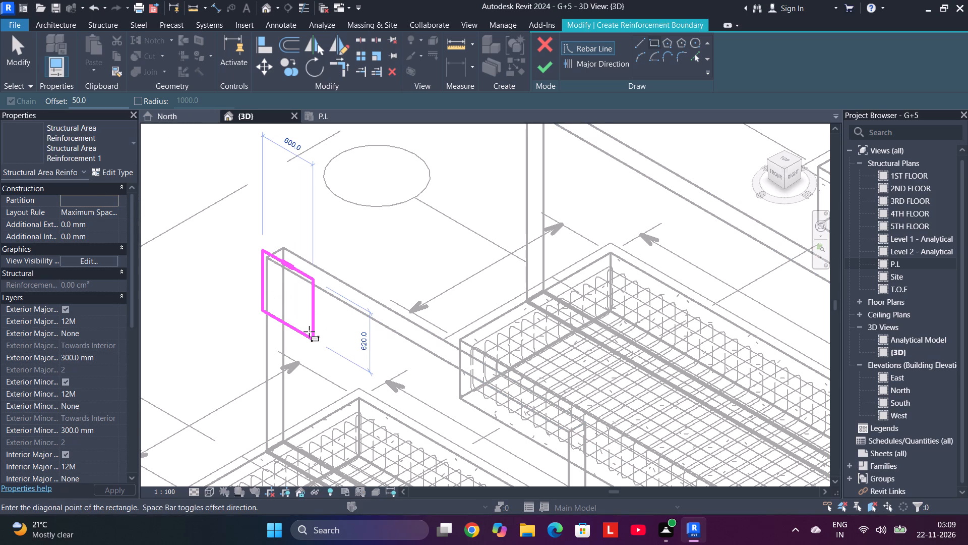
key(space)
scroll(310, 333, down, 2)
middle_drag(309, 334, 265, 180)
scroll(461, 389, up, 2)
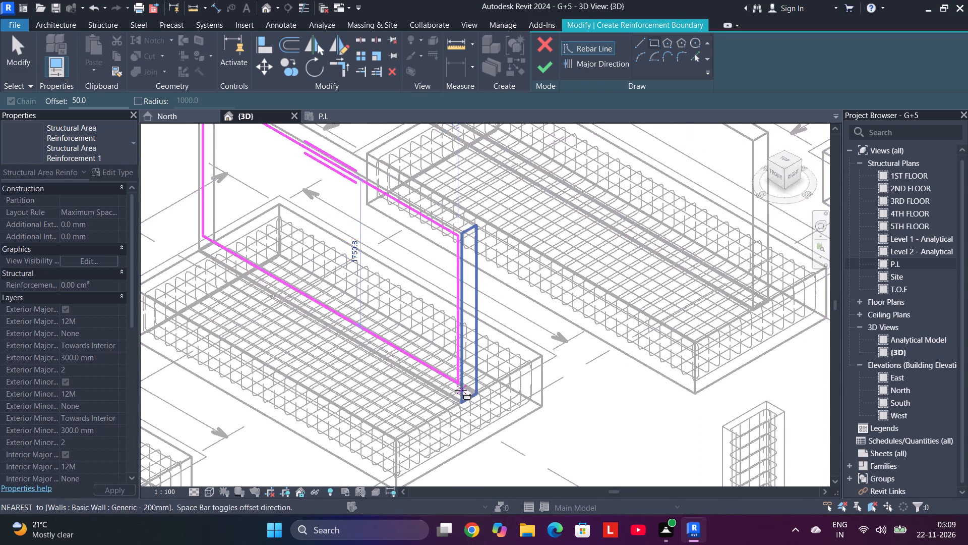
scroll(461, 390, up, 8)
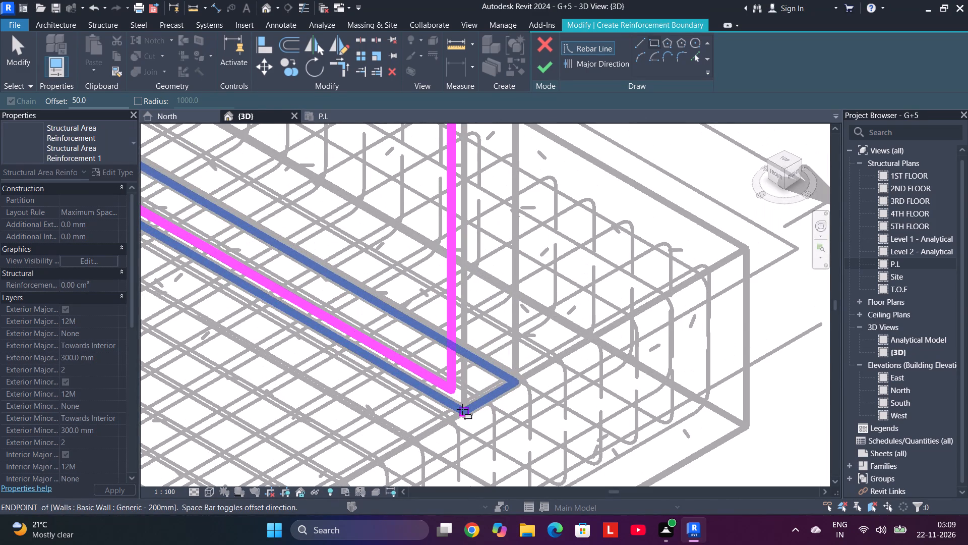
click(462, 409)
scroll(441, 312, down, 10)
middle_drag(503, 222, 508, 267)
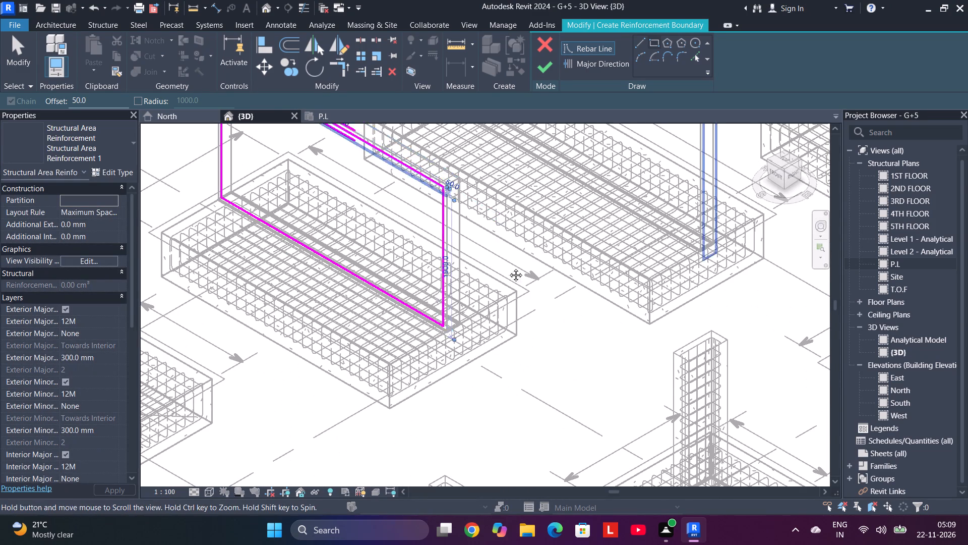
middle_drag(508, 267, 508, 369)
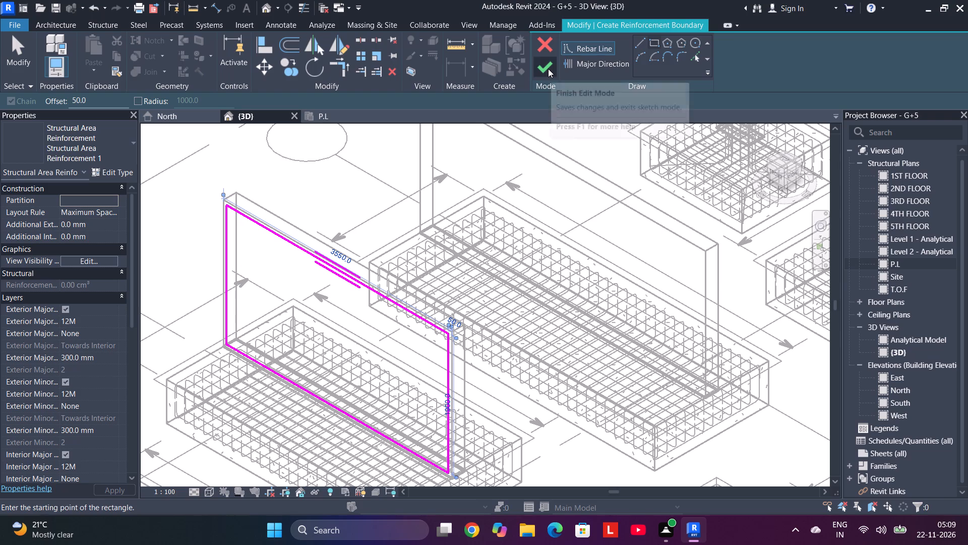
click(548, 69)
Start an area reinforcement hosted on the longer Generic - 200mm wall.
middle_drag(331, 158, 247, 251)
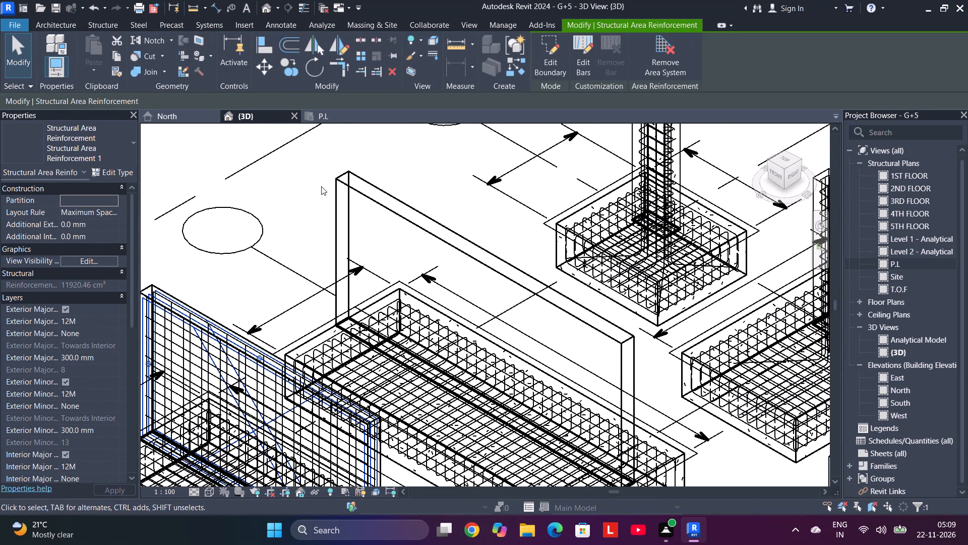
scroll(324, 185, up, 2)
scroll(335, 188, down, 1)
middle_drag(335, 188, 265, 191)
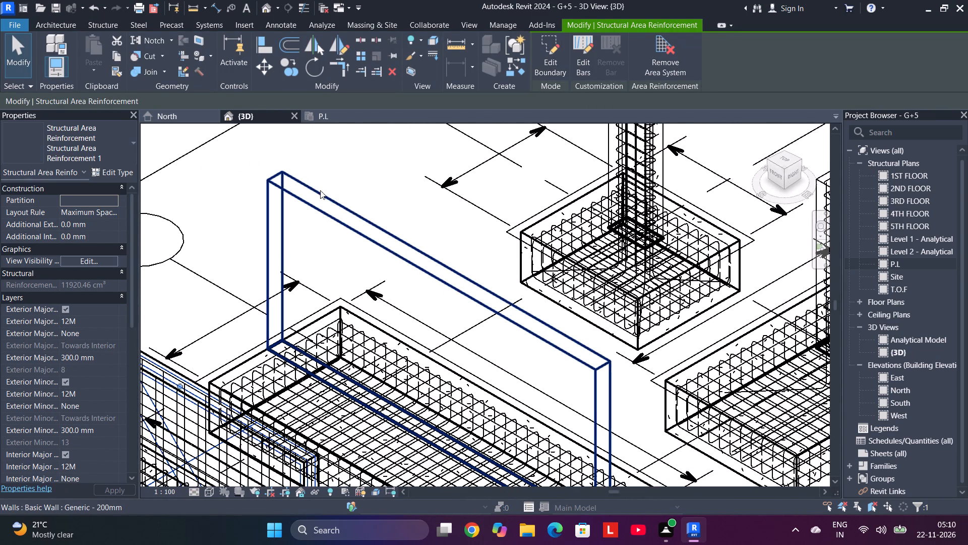
click(100, 22)
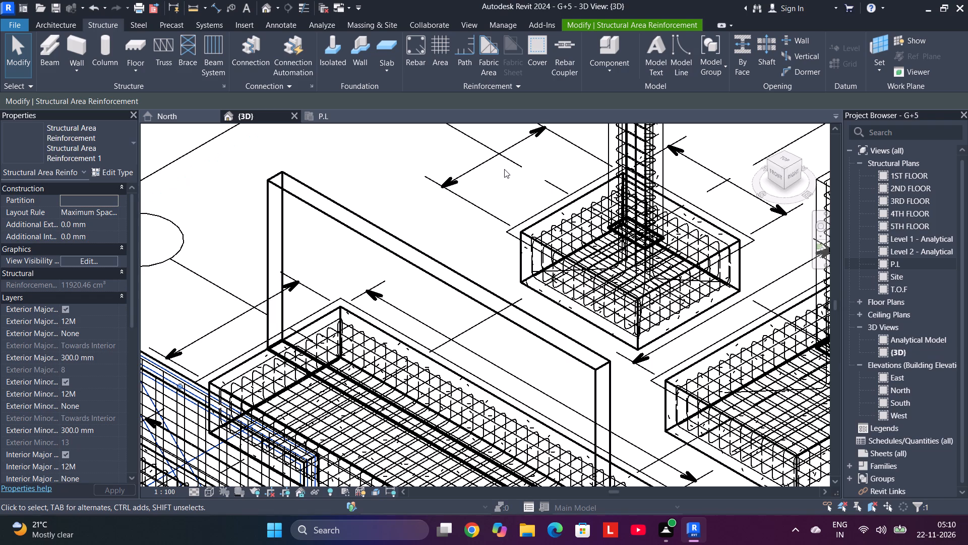
scroll(398, 168, down, 1)
middle_drag(392, 176, 389, 202)
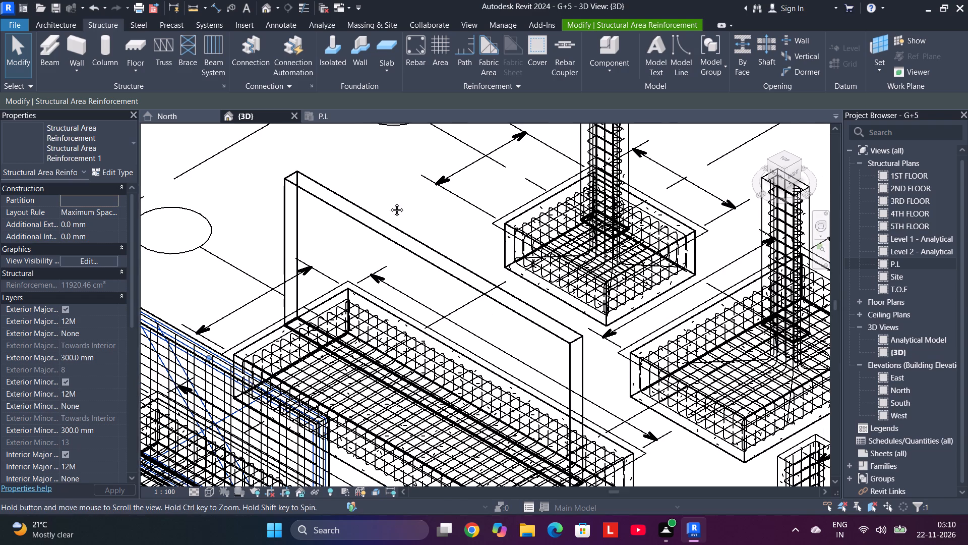
middle_drag(389, 202, 386, 195)
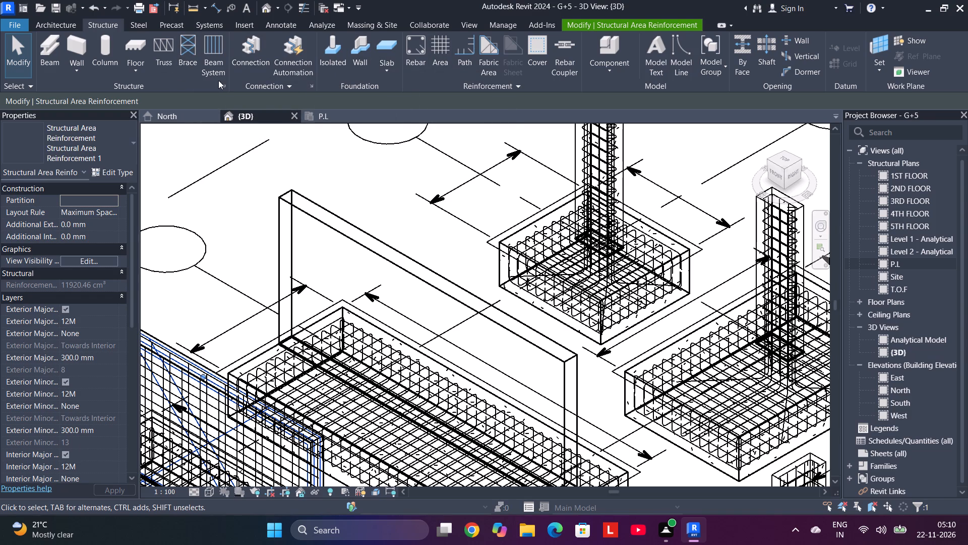
click(441, 45)
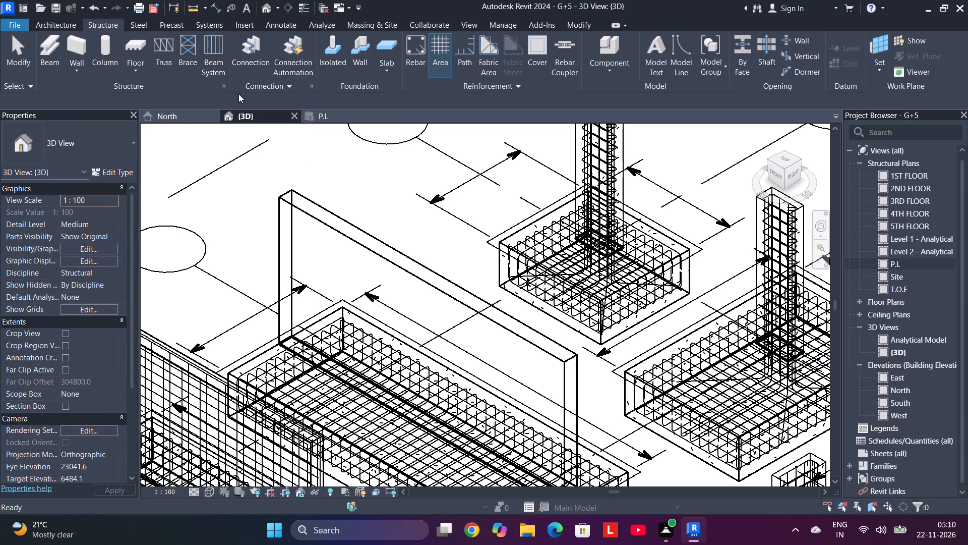
click(288, 200)
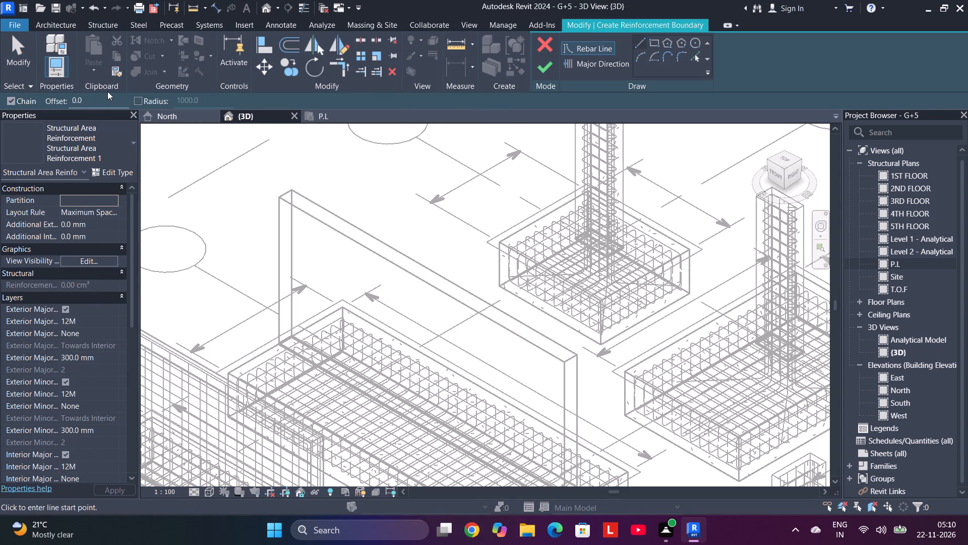
Sketch a rectangular reinforcement boundary corner to corner on the longer wall, offset 50 mm inward, and finish the area reinforcement.
click(106, 98)
drag(105, 98, 62, 96)
text(50)
key(Return)
click(651, 39)
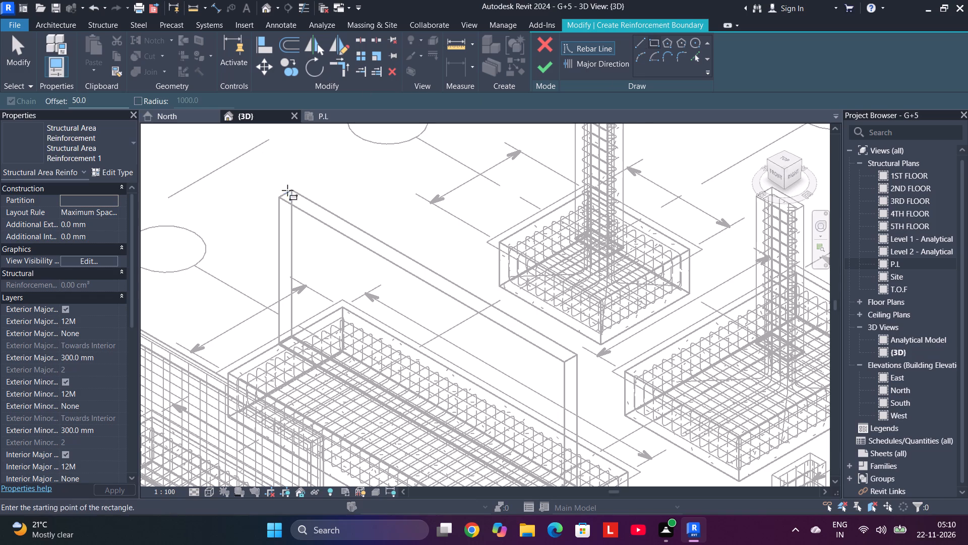
scroll(290, 189, up, 4)
click(273, 200)
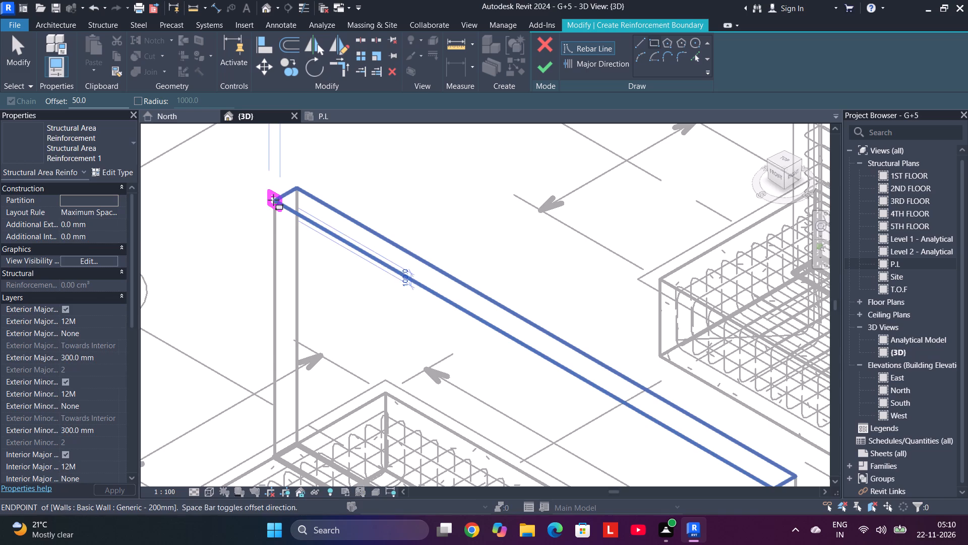
scroll(370, 315, down, 3)
middle_drag(371, 324, 296, 185)
key(space)
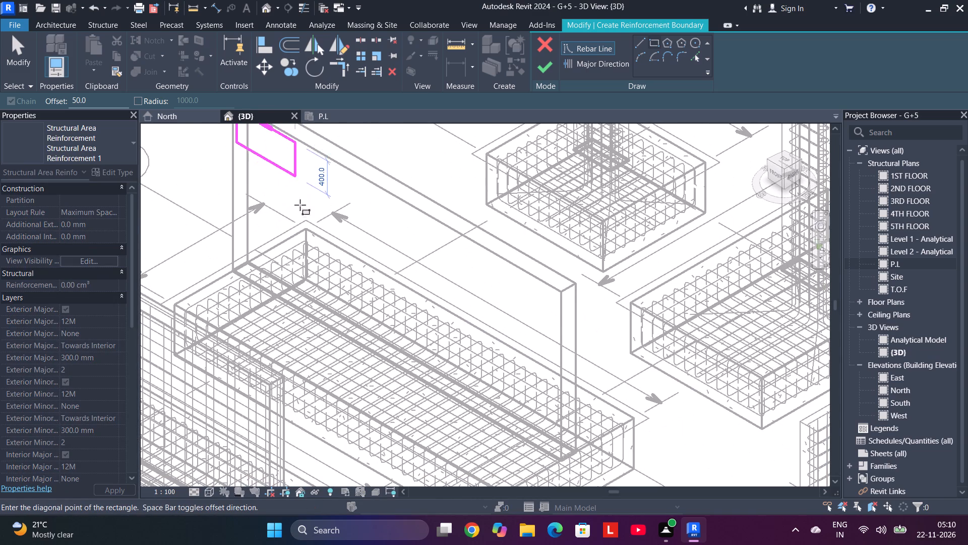
middle_drag(523, 393, 432, 227)
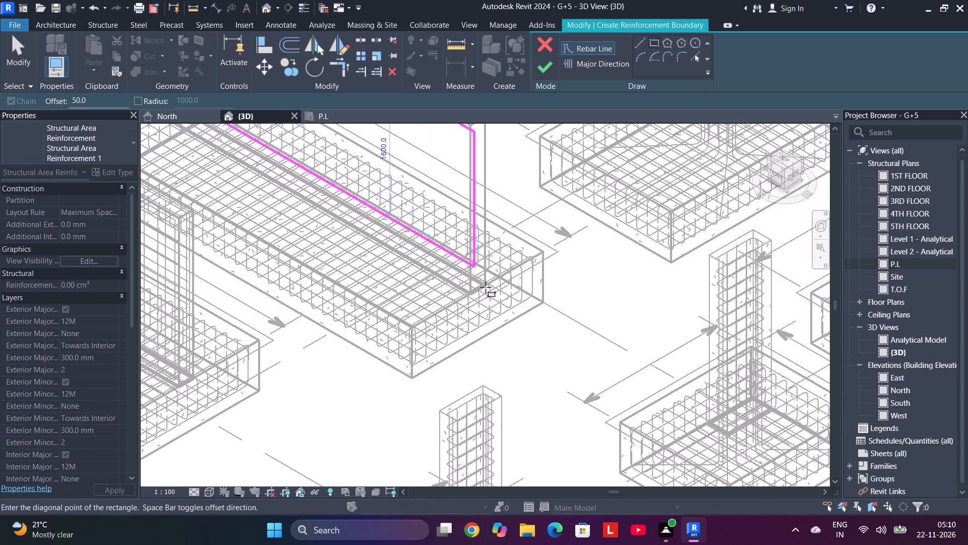
scroll(467, 298, up, 5)
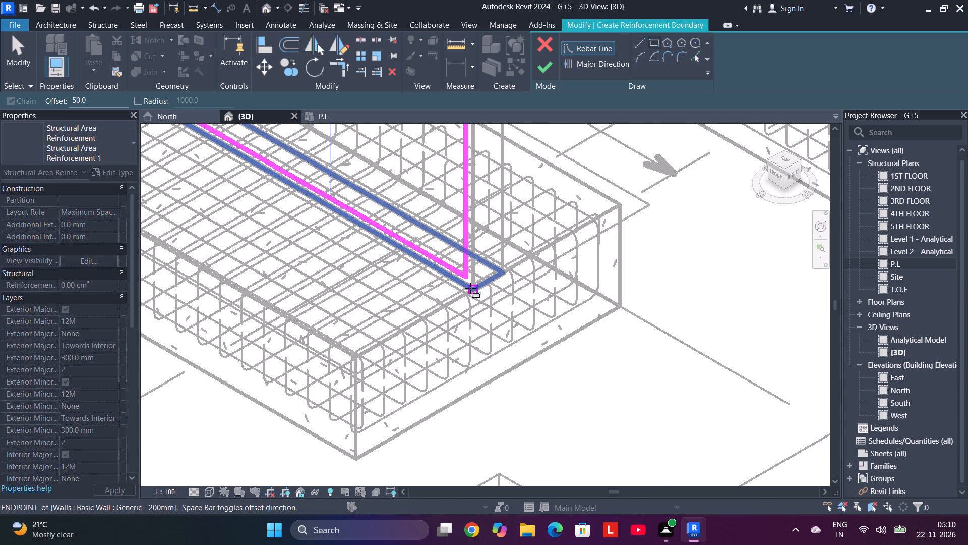
click(470, 288)
scroll(403, 215, down, 4)
middle_drag(401, 210, 471, 356)
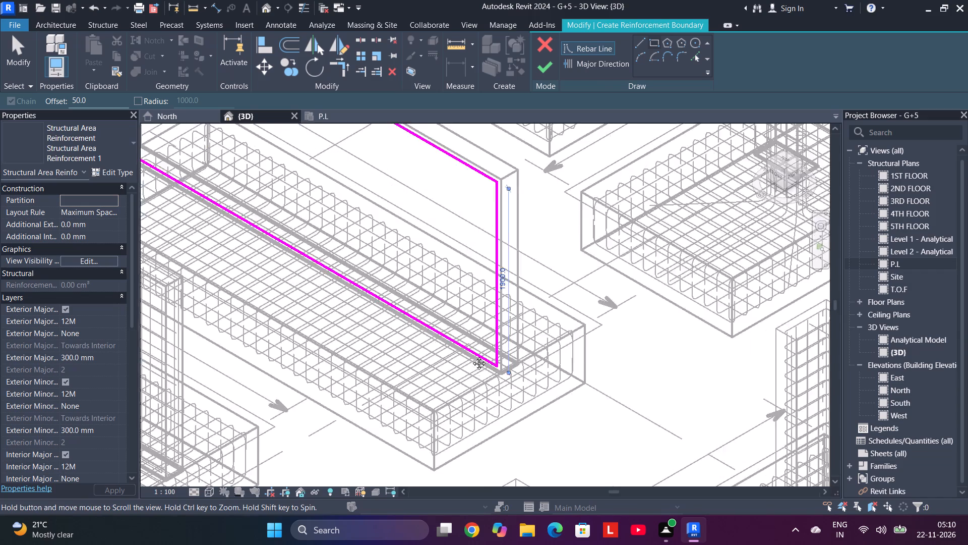
middle_drag(471, 356, 473, 364)
scroll(411, 243, down, 3)
middle_drag(402, 216, 438, 307)
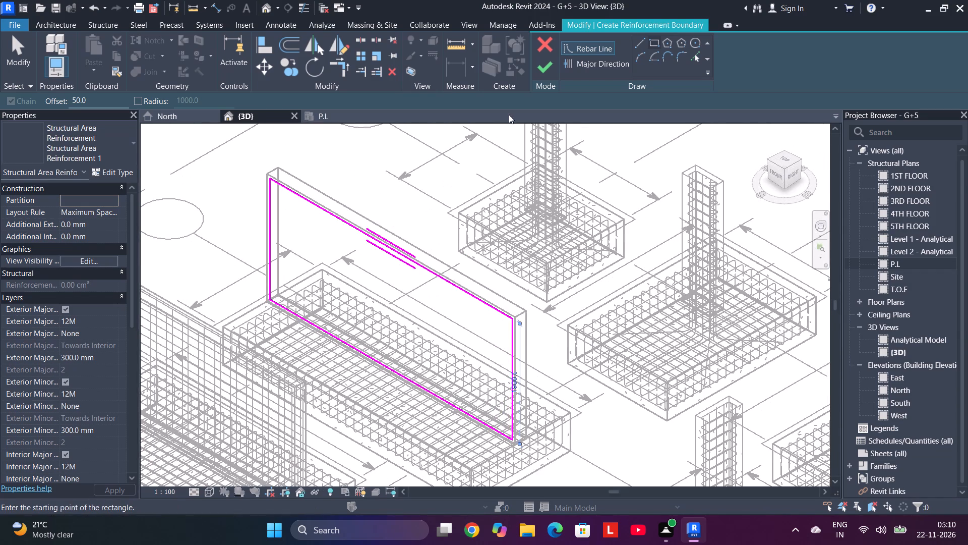
click(549, 67)
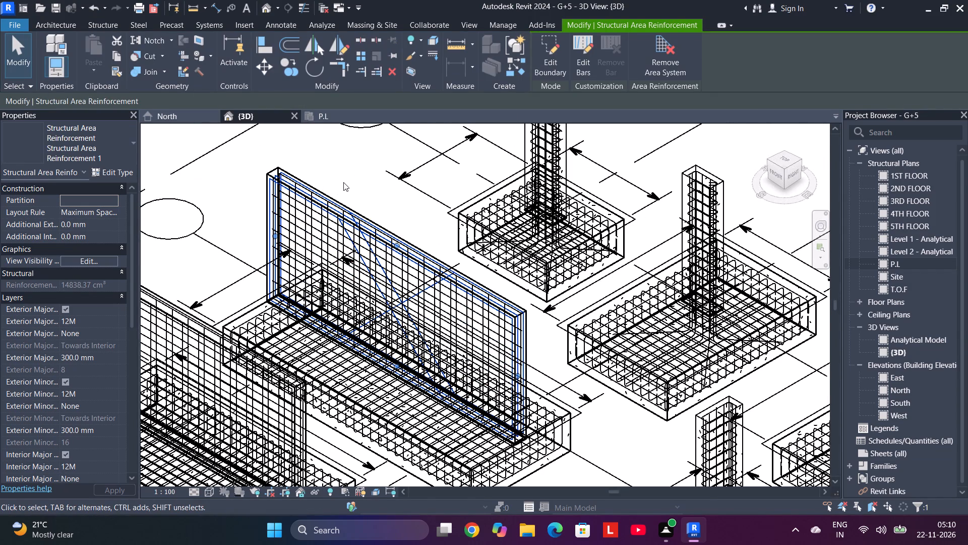
key(Escape)
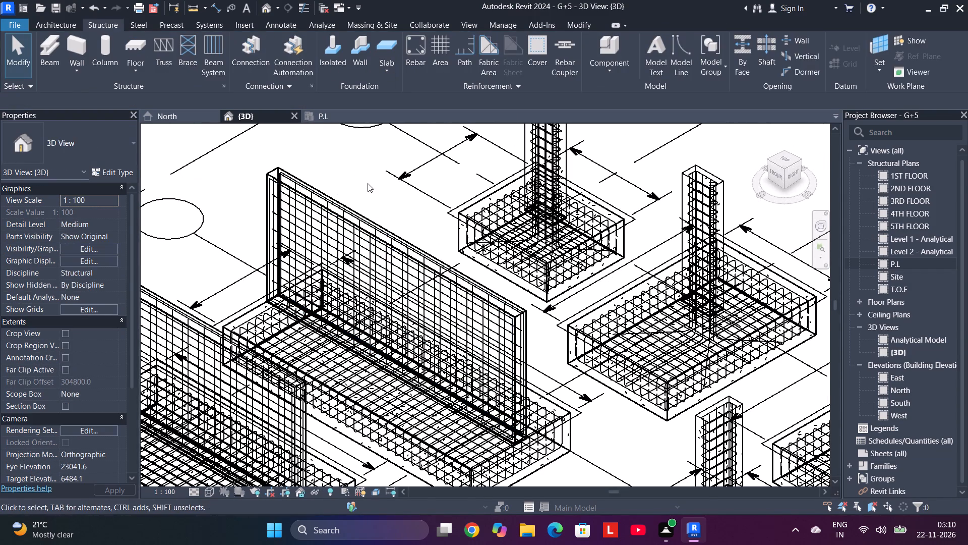
Select the longer wall with its reinforcement and filter the selection down to Structural Area Reinforcement only.
drag(368, 183, 301, 230)
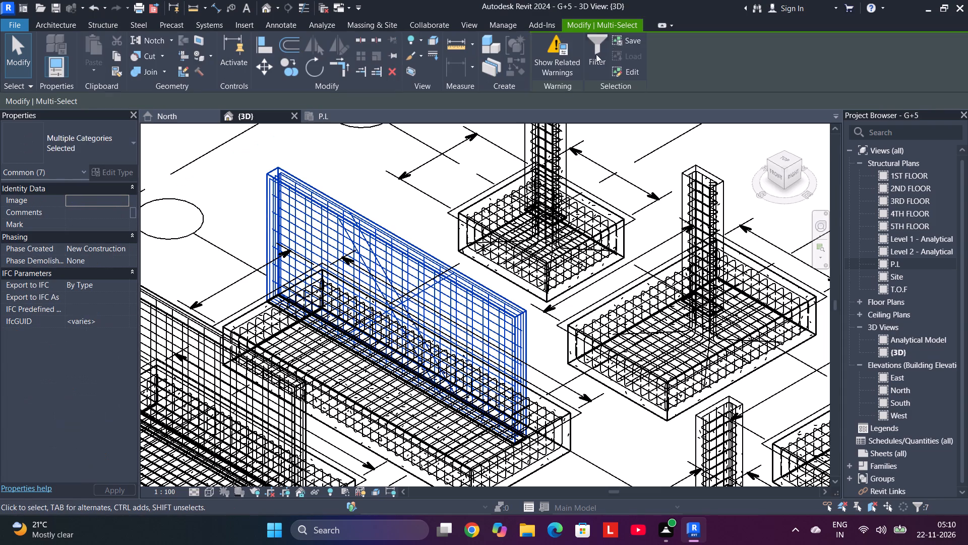
click(596, 46)
click(551, 200)
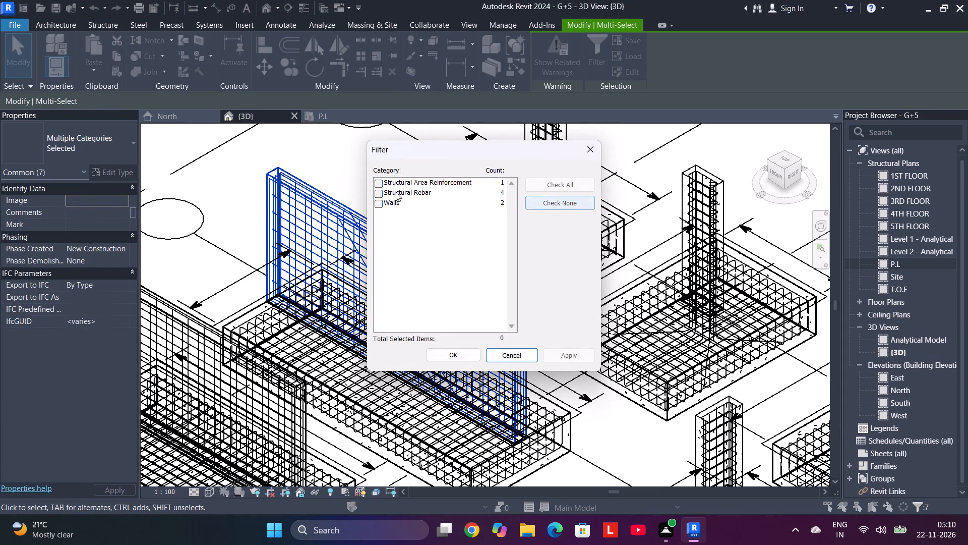
click(378, 192)
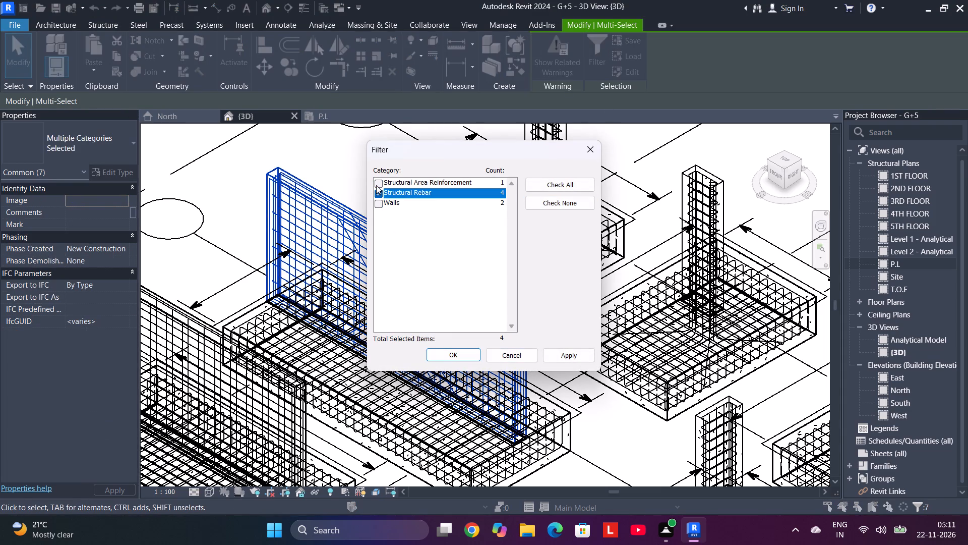
click(375, 180)
click(378, 192)
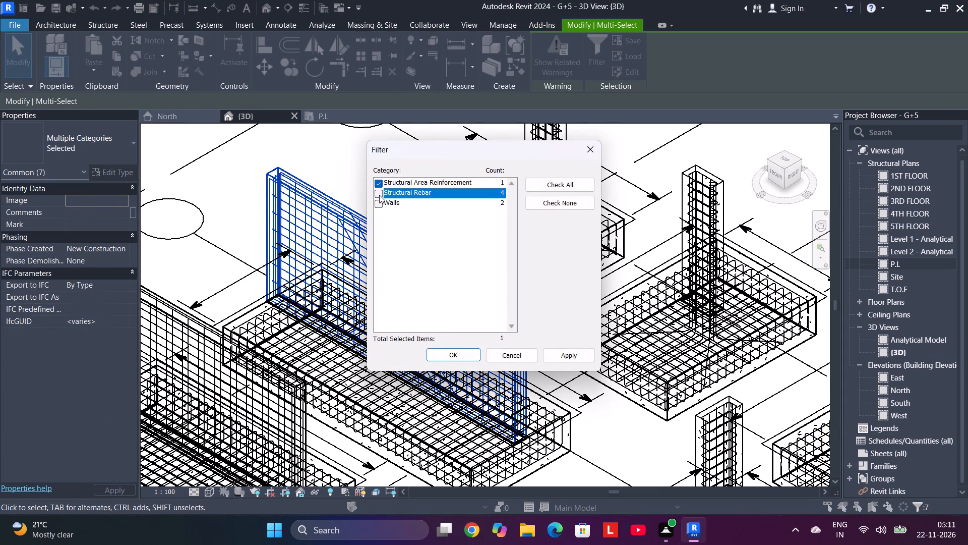
click(379, 192)
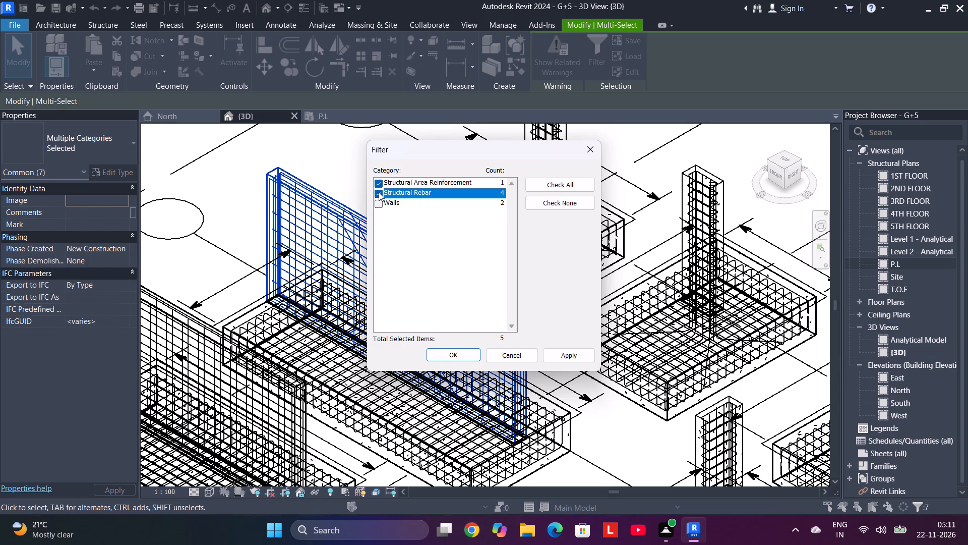
click(464, 354)
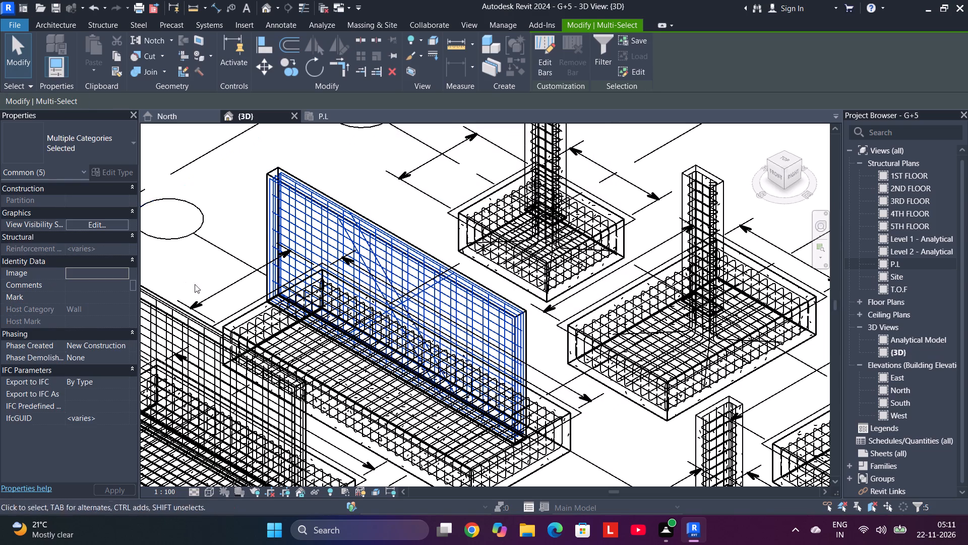
scroll(132, 311, down, 5)
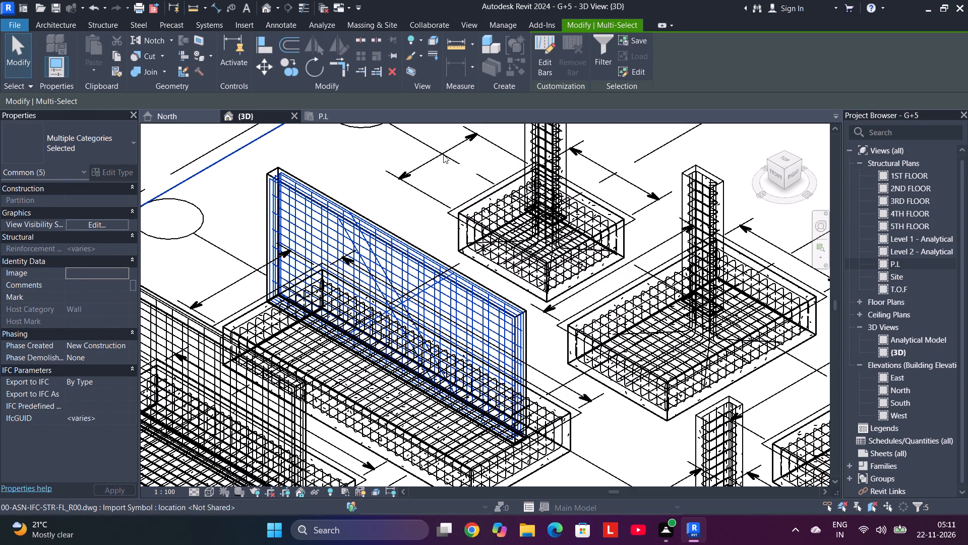
click(610, 66)
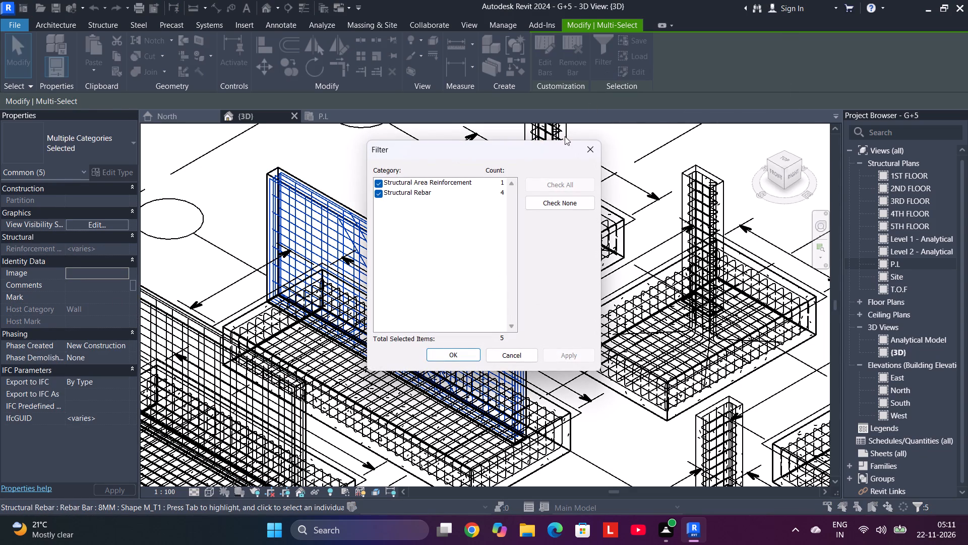
click(375, 195)
click(443, 352)
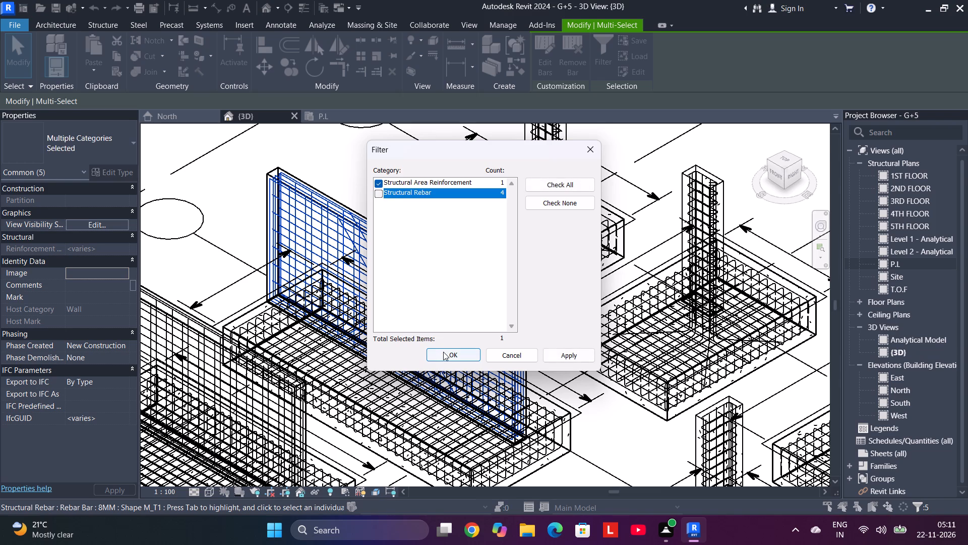
Set the longer wall's exterior major reinforcement layer to 10M bars at 200 mm spacing.
scroll(70, 341, down, 3)
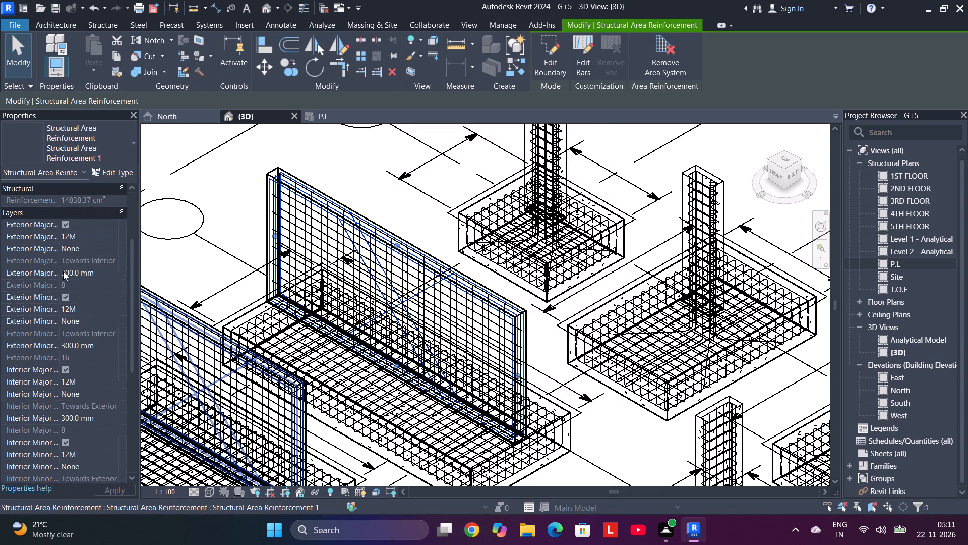
click(77, 238)
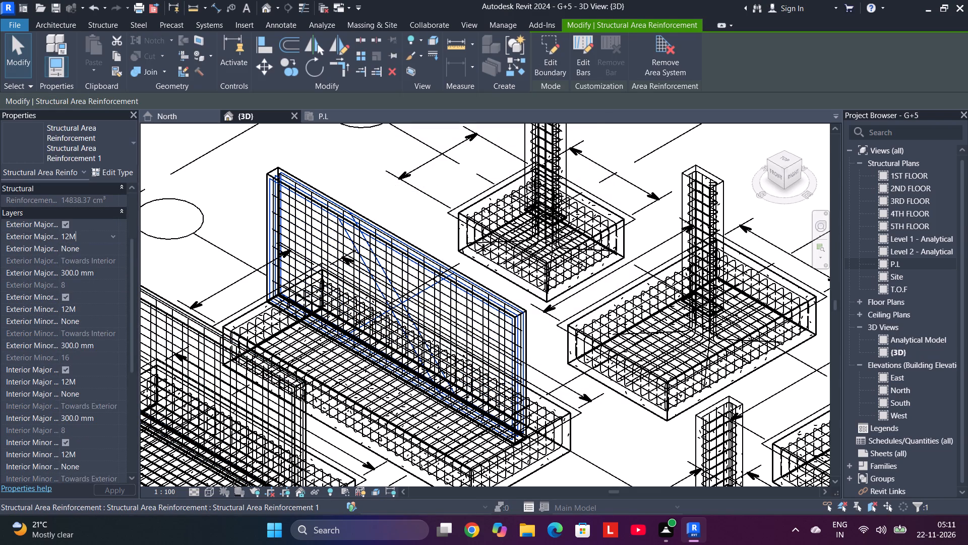
click(111, 238)
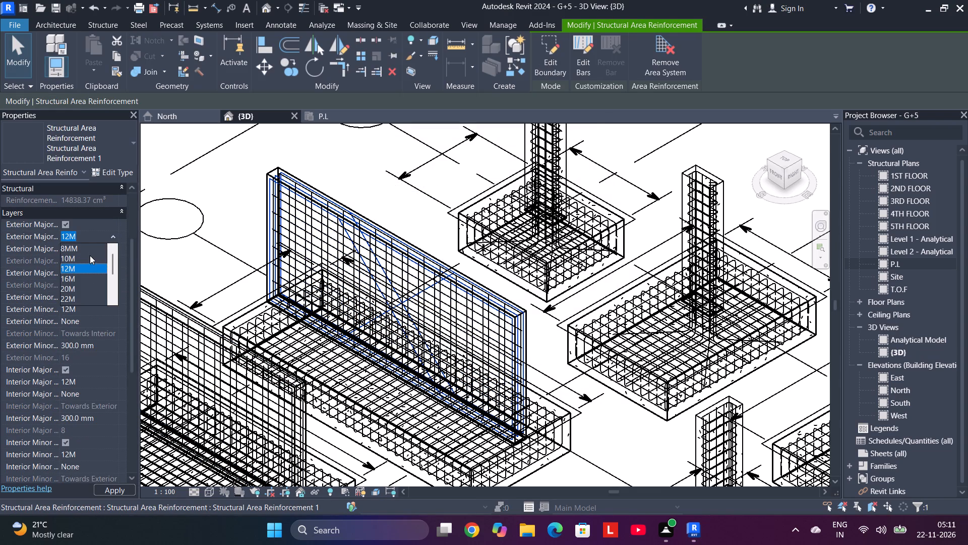
click(90, 256)
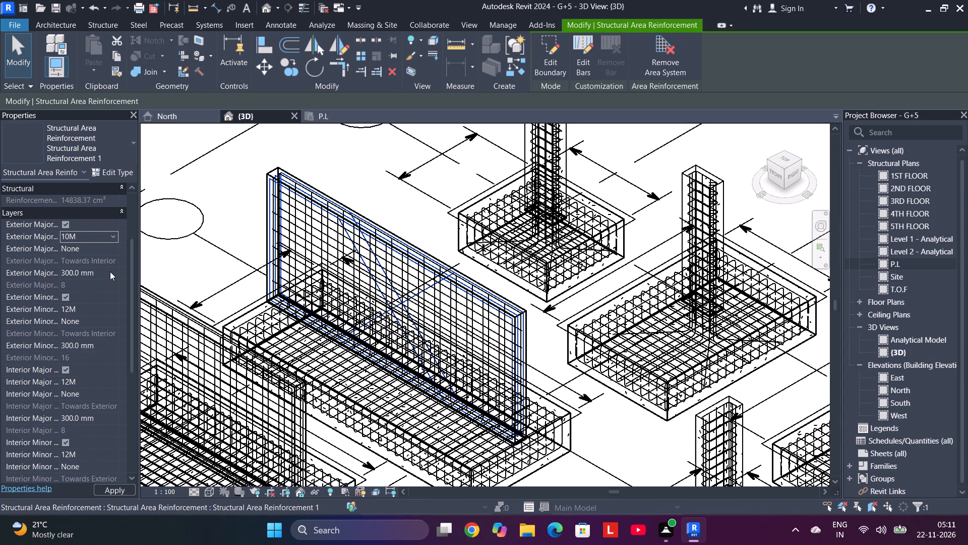
click(100, 308)
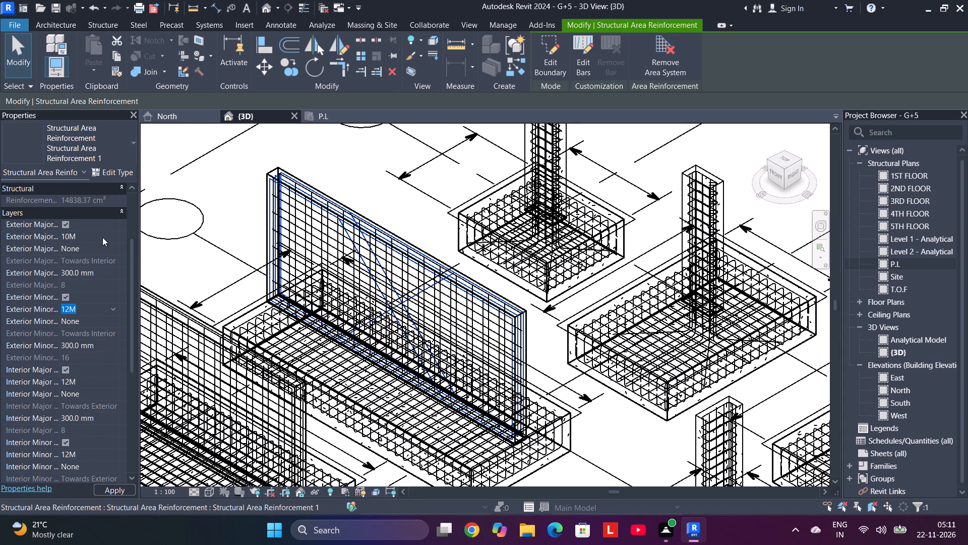
click(101, 271)
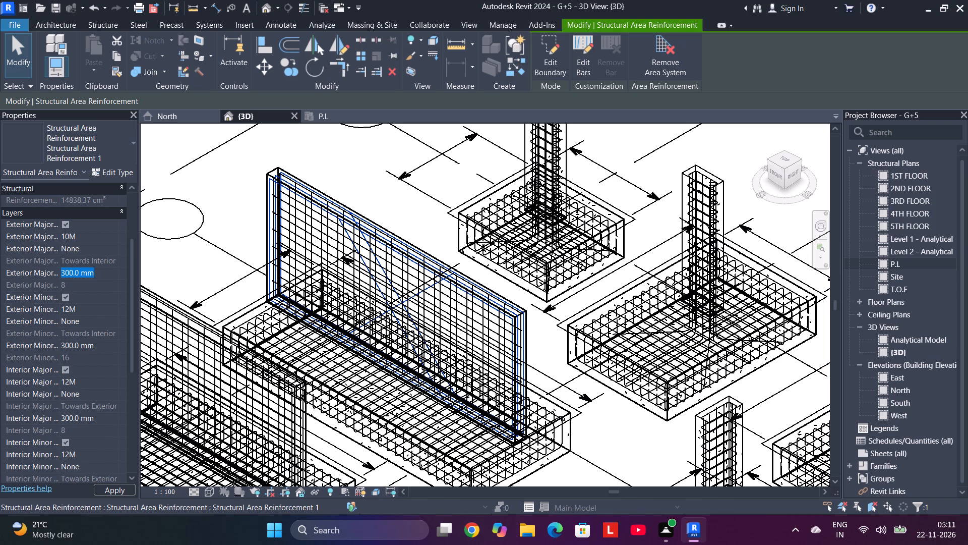
key(2)
text(00)
click(85, 311)
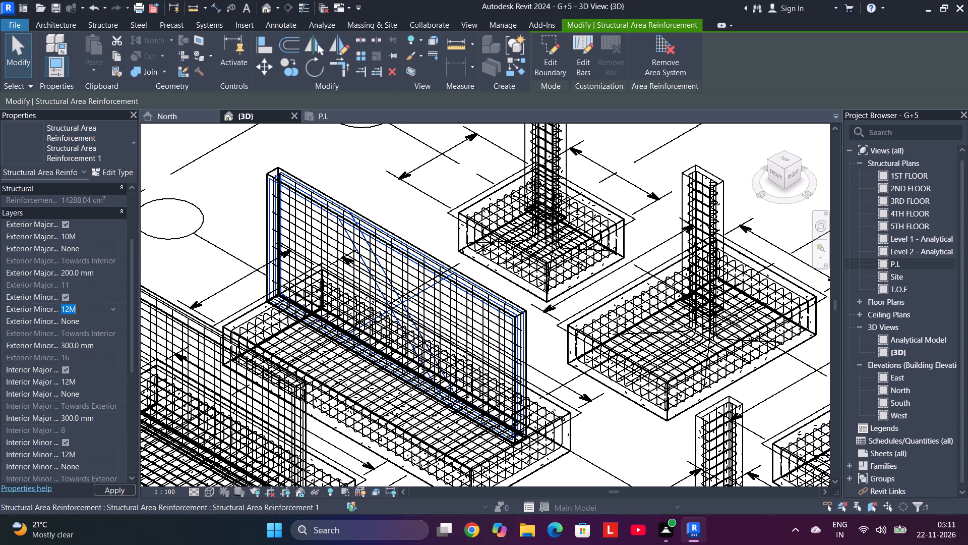
Set the longer wall's exterior minor reinforcement layer to 10M bars at 200 mm spacing.
click(111, 309)
click(90, 331)
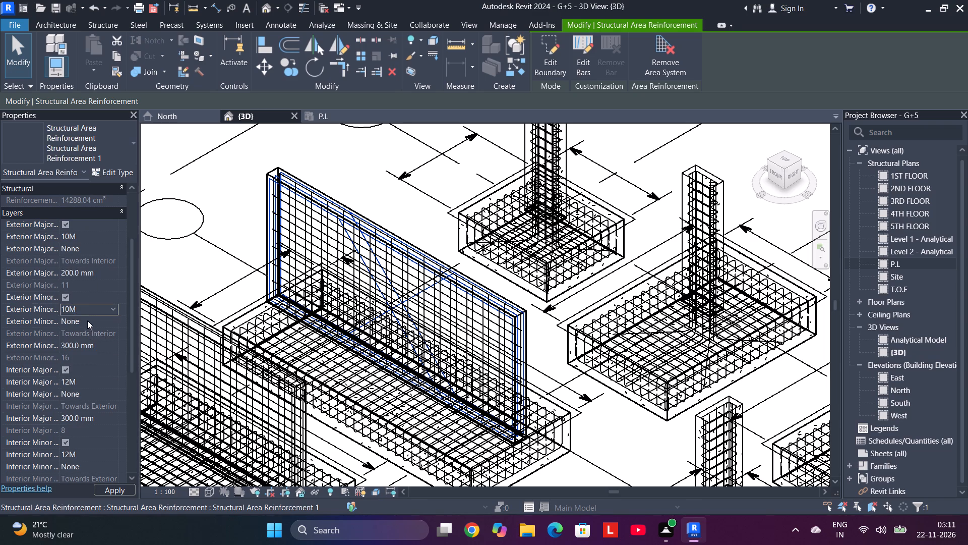
click(87, 322)
scroll(92, 323, down, 2)
double_click(93, 345)
drag(96, 345, 57, 341)
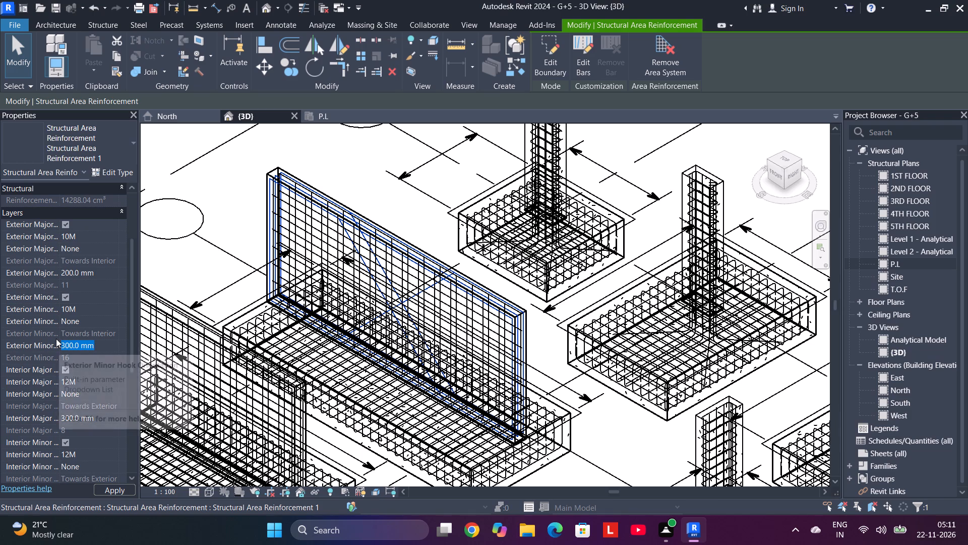
text(200)
Set the longer wall's interior major reinforcement layer to 10M bars at 200 mm spacing.
scroll(66, 329, down, 4)
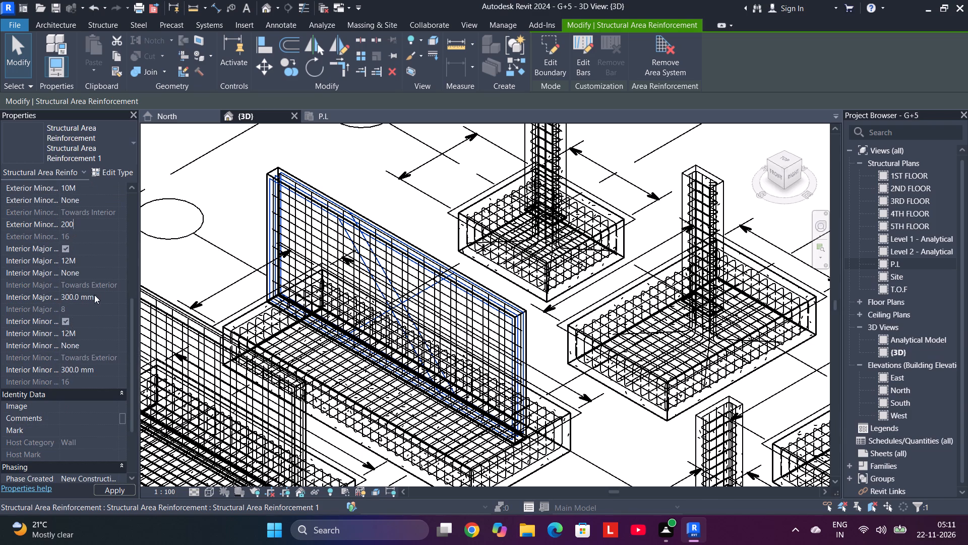
click(101, 262)
click(107, 260)
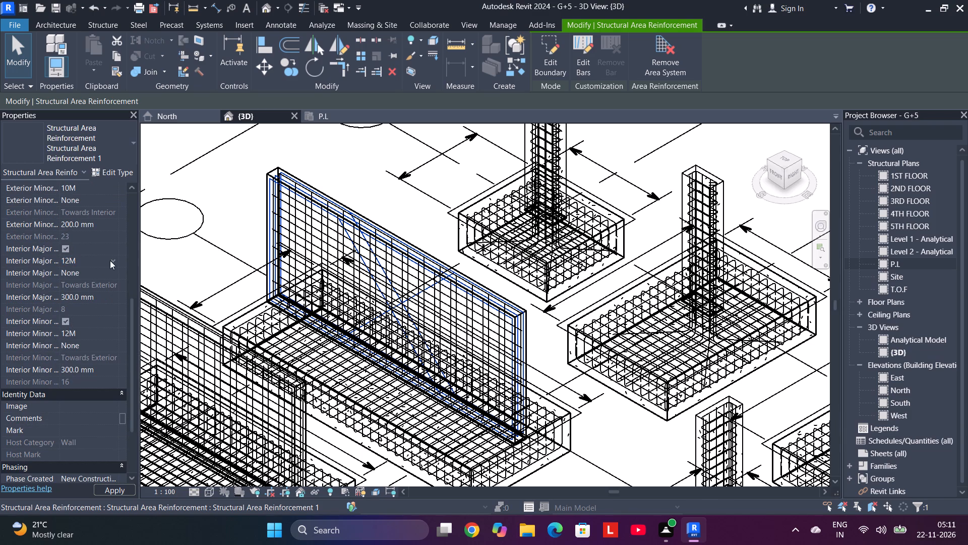
click(110, 260)
click(101, 285)
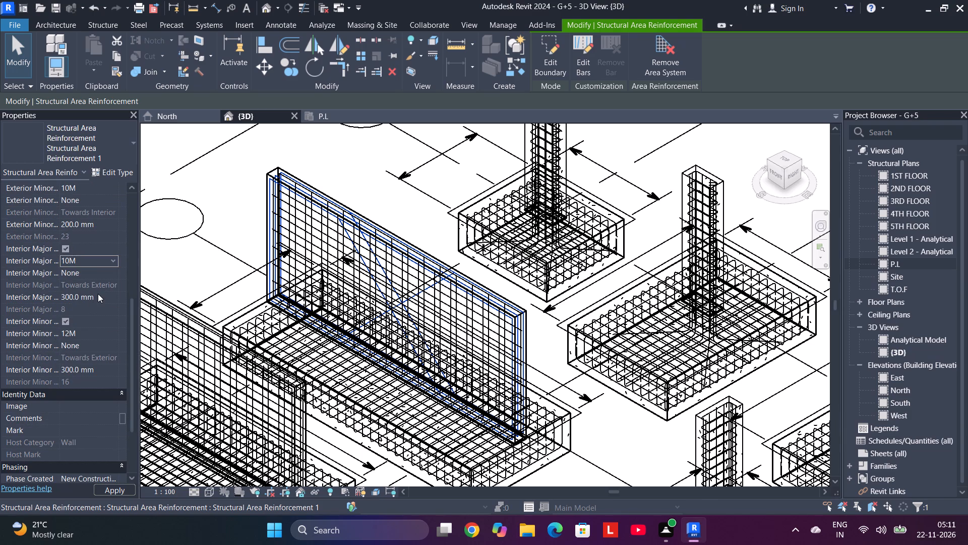
double_click(98, 294)
drag(98, 294, 52, 303)
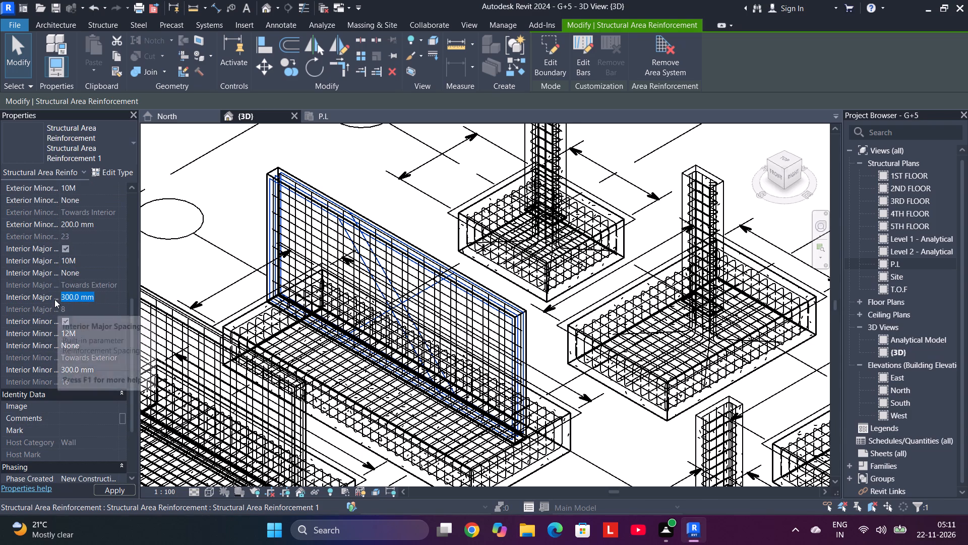
text(20)
key(0)
Set the longer wall's interior minor reinforcement layer to 10M bars at 200 mm spacing.
click(85, 336)
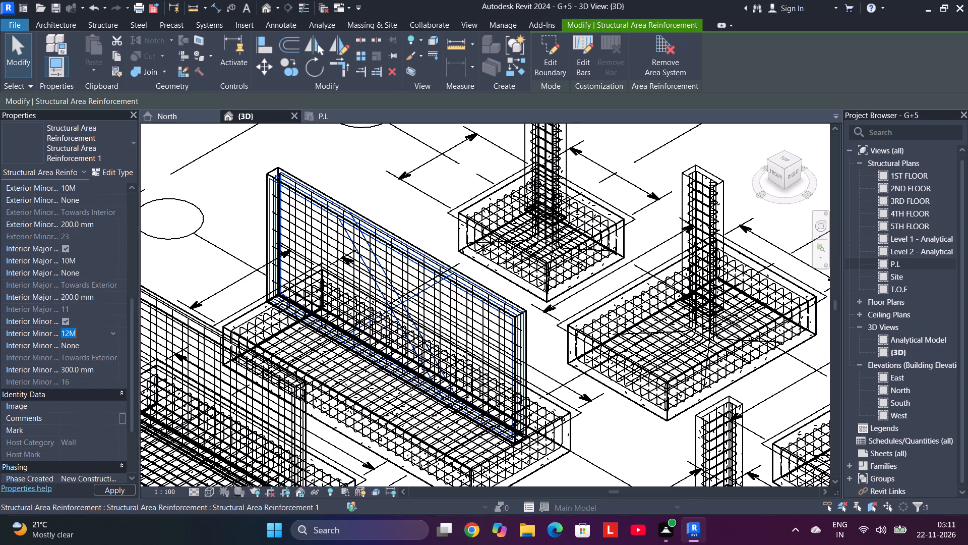
click(113, 332)
click(99, 356)
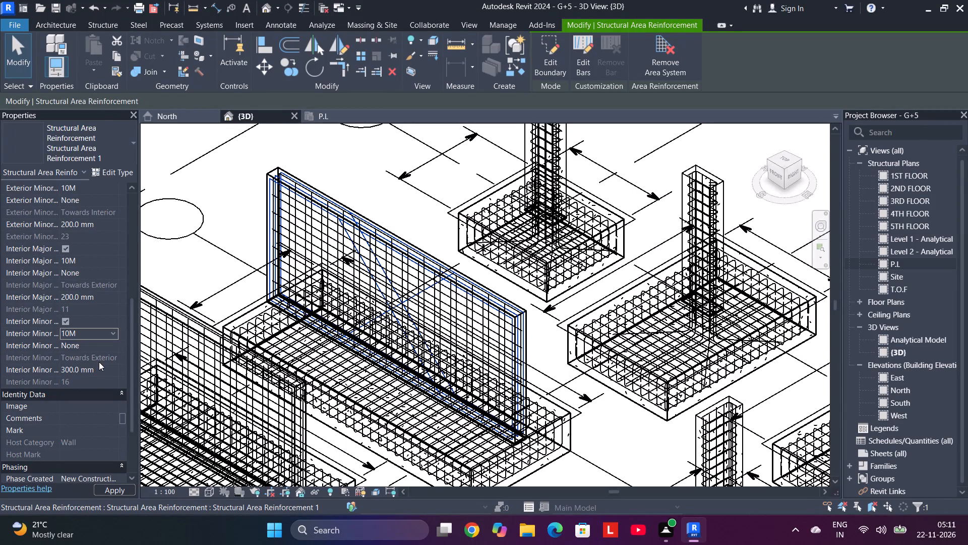
click(99, 364)
double_click(100, 370)
drag(100, 370, 61, 371)
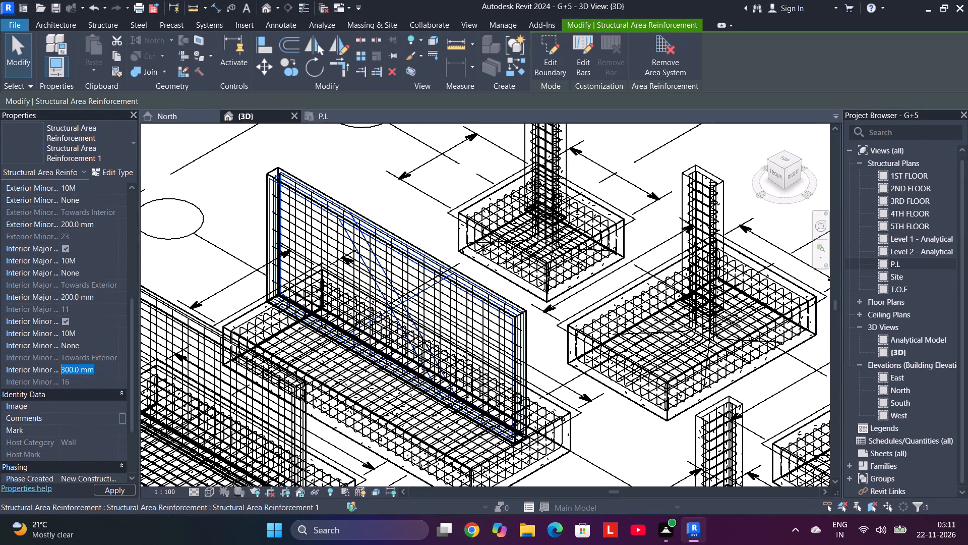
key(2)
text(00)
key(Return)
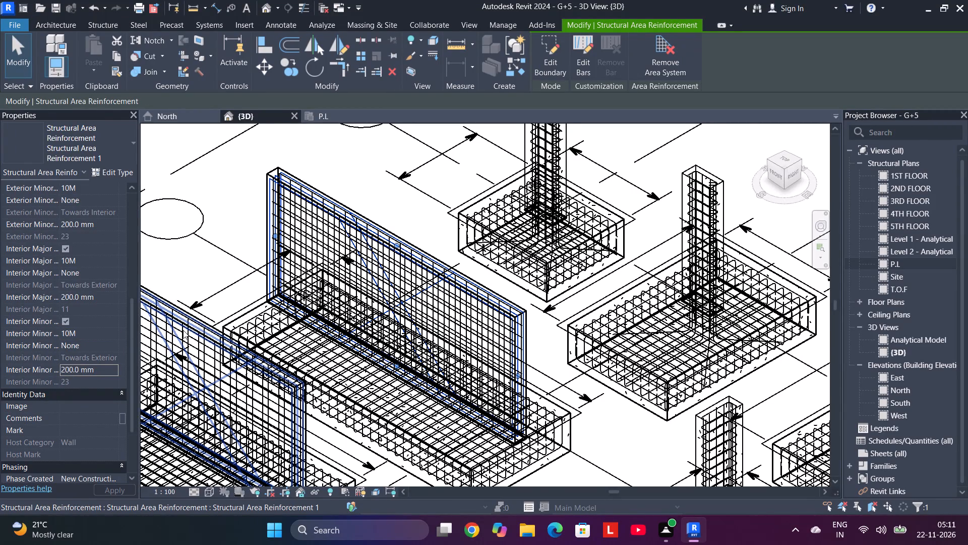
Select the shorter wall with its reinforcement and filter the selection down to Structural Area Reinforcement only.
scroll(187, 221, down, 2)
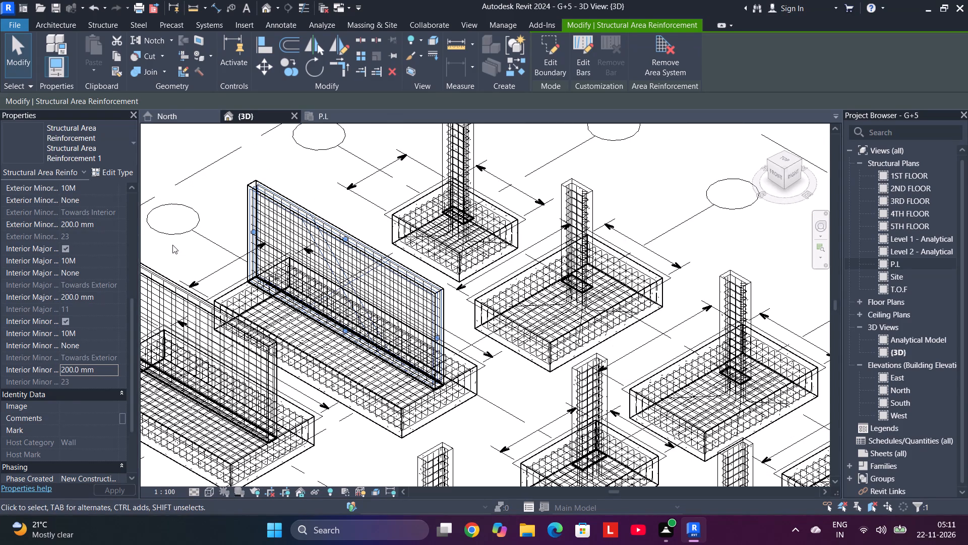
click(172, 244)
middle_drag(172, 248, 257, 195)
drag(258, 202, 198, 235)
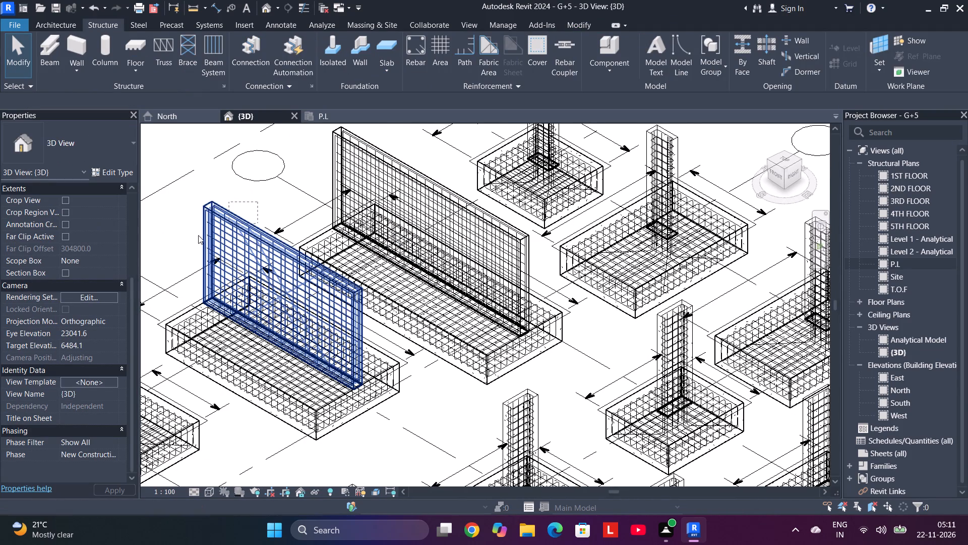
drag(198, 235, 193, 238)
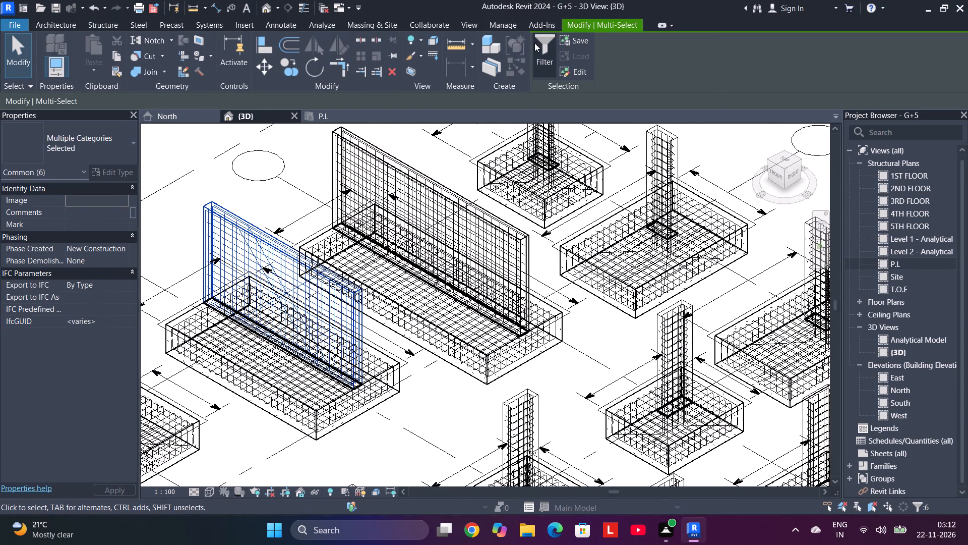
click(536, 43)
drag(554, 199, 530, 200)
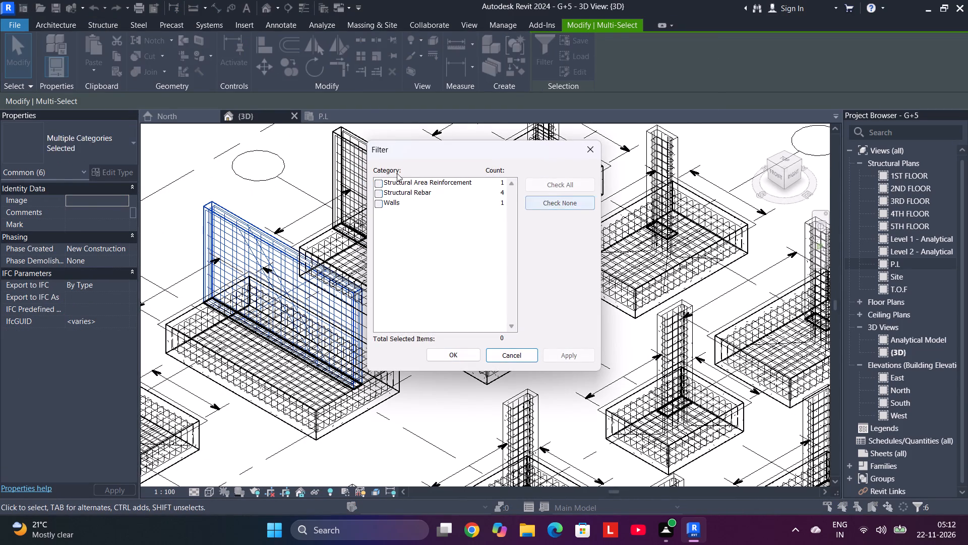
click(377, 182)
click(452, 357)
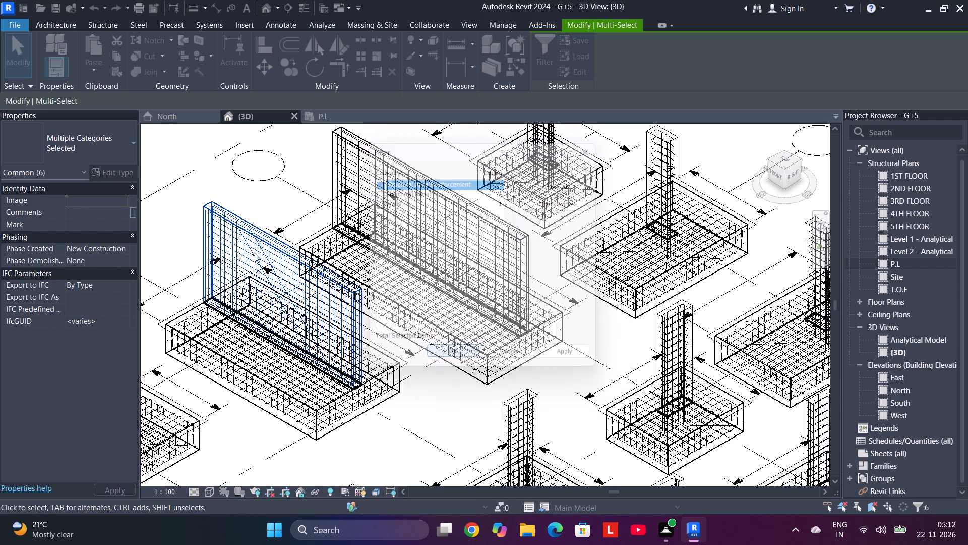
Set the shorter wall's exterior major reinforcement layer to 10M bars at 200 mm spacing.
scroll(71, 258, down, 4)
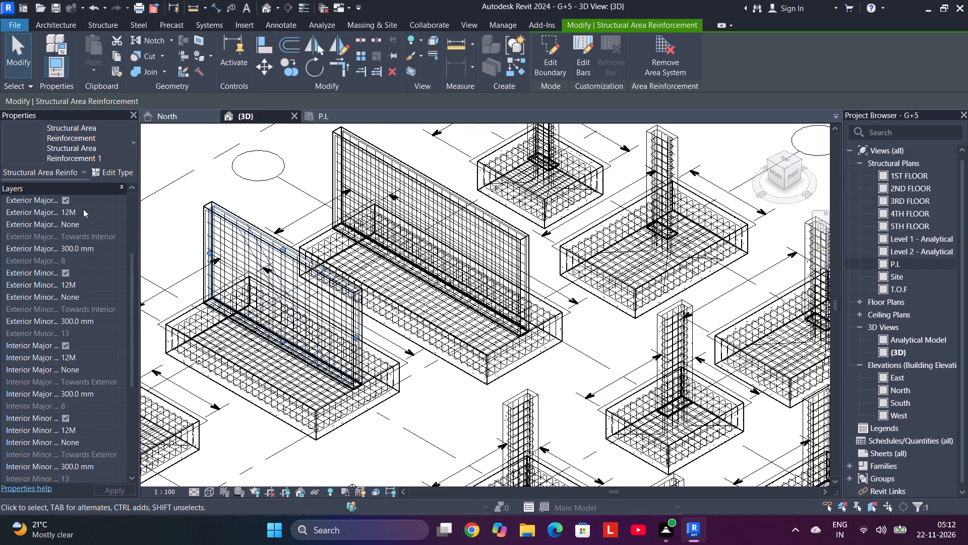
click(84, 213)
click(112, 213)
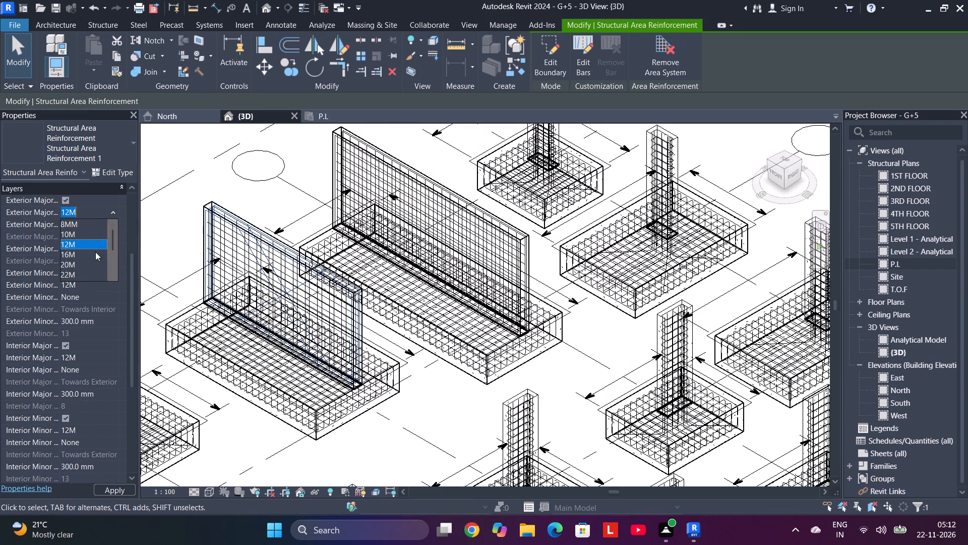
click(94, 236)
click(101, 249)
drag(101, 249, 101, 249)
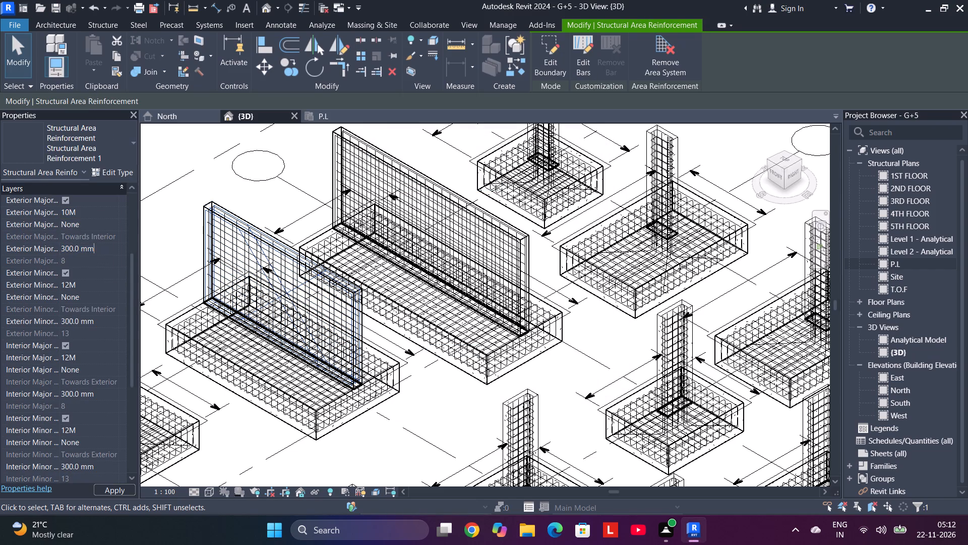
drag(101, 249, 47, 249)
key(2)
text(00)
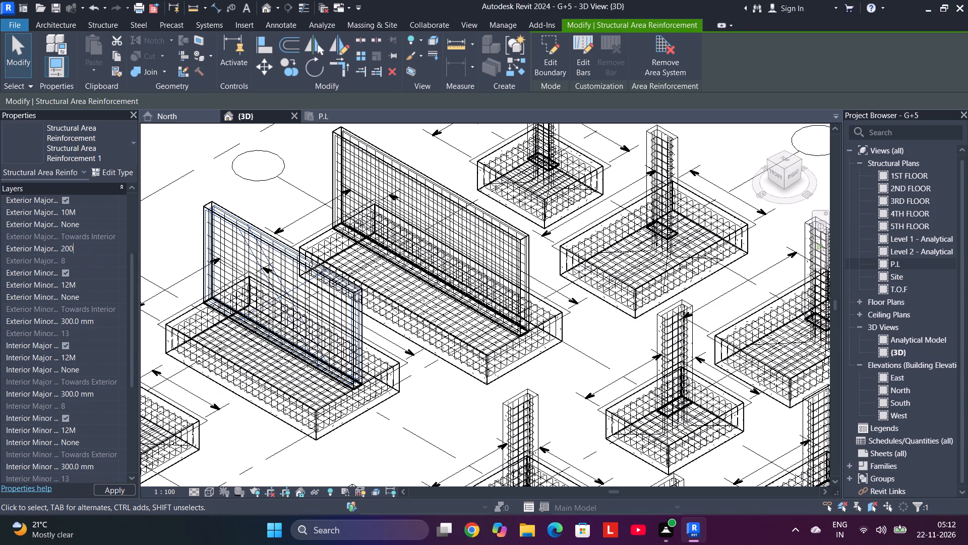
Set the shorter wall's exterior minor reinforcement layer to 10M bars at 200 mm spacing.
scroll(108, 297, down, 1)
click(91, 262)
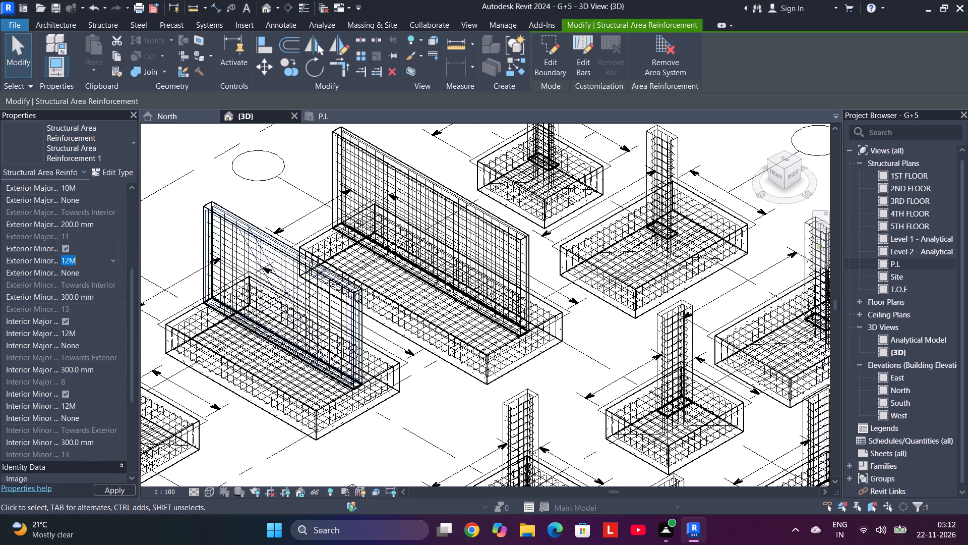
click(110, 262)
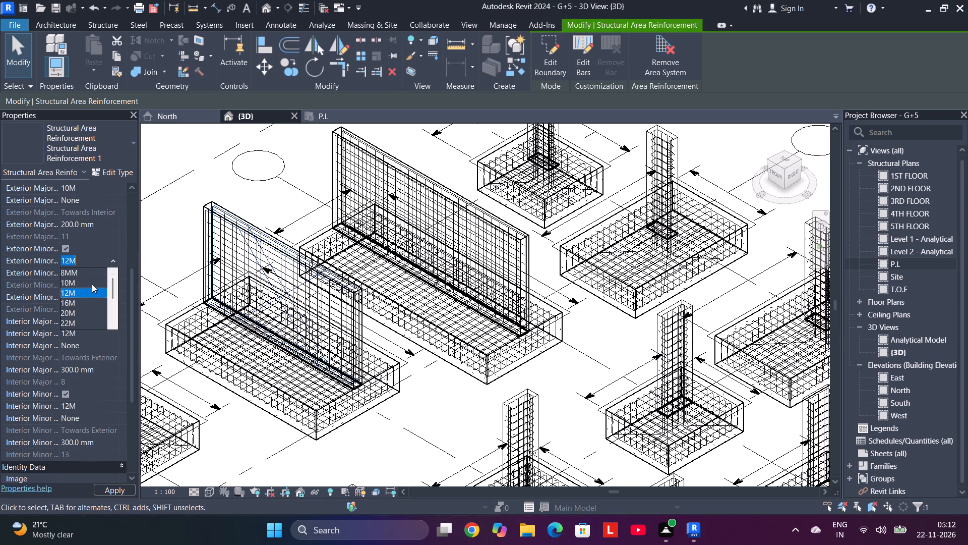
click(92, 284)
click(105, 294)
drag(105, 294, 38, 295)
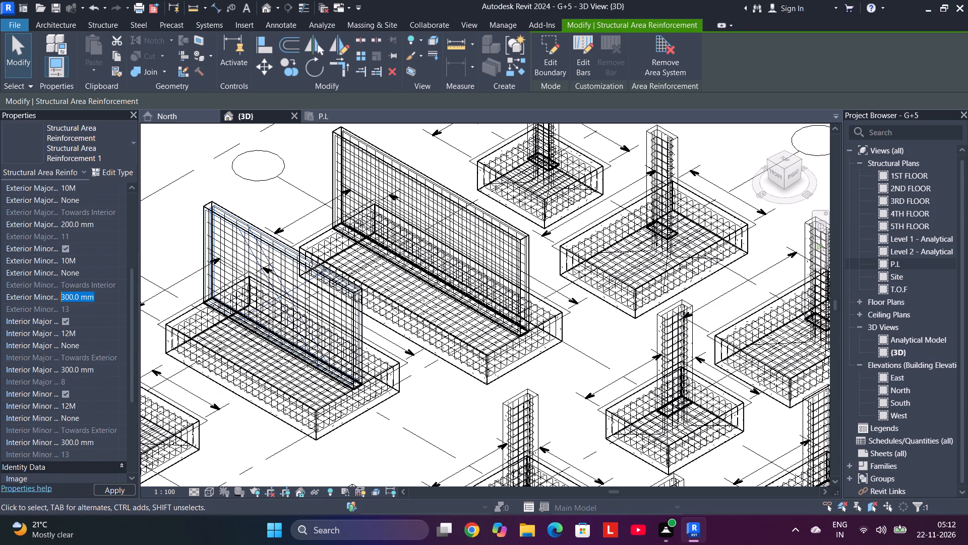
drag(38, 295, 36, 295)
key(2)
key(0)
key(0)
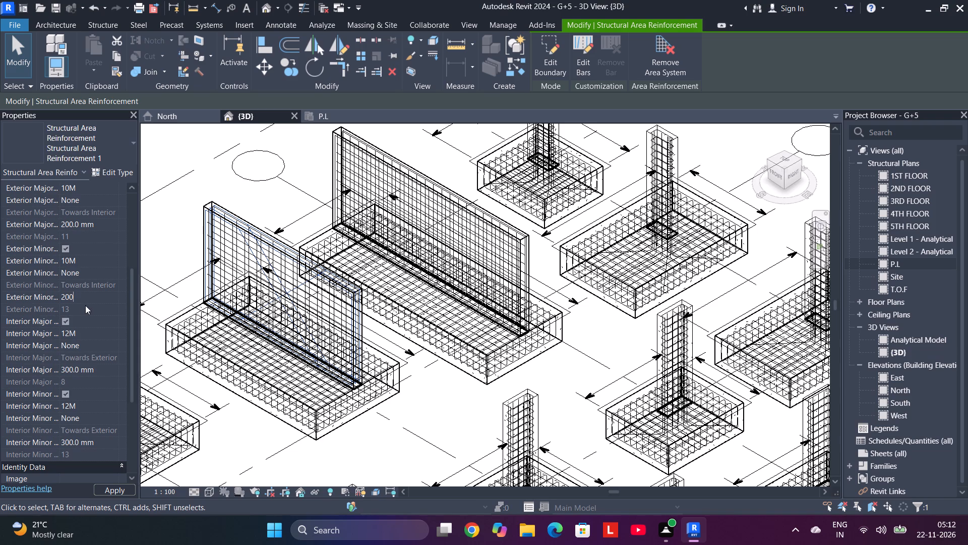
Set the shorter wall's interior major reinforcement layer to 10M bars at 200 mm spacing.
scroll(82, 295, down, 4)
click(95, 337)
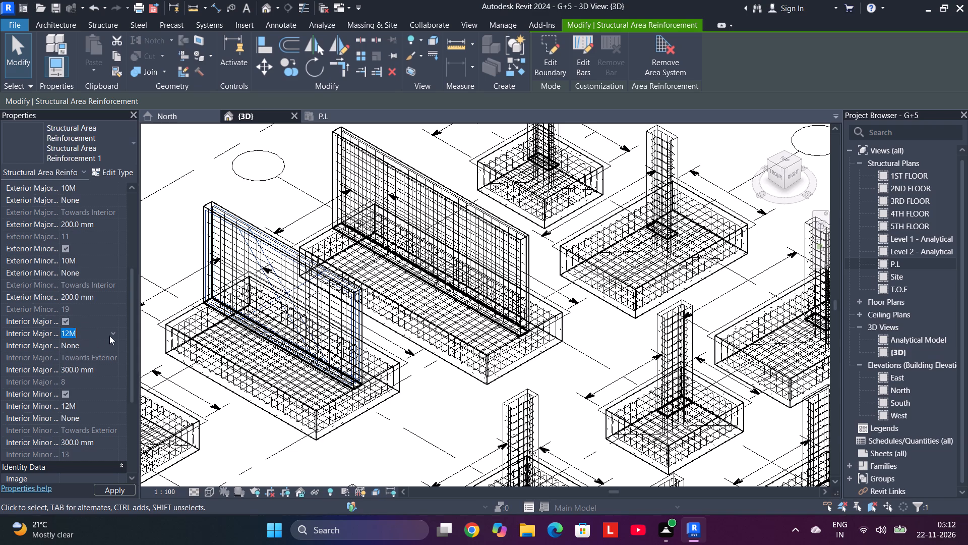
click(113, 335)
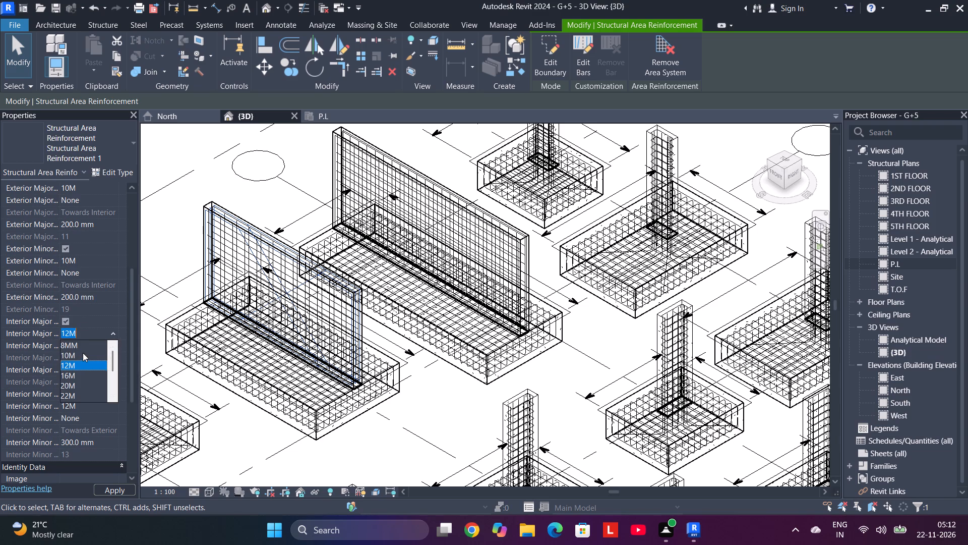
click(83, 353)
click(100, 366)
drag(101, 366, 101, 367)
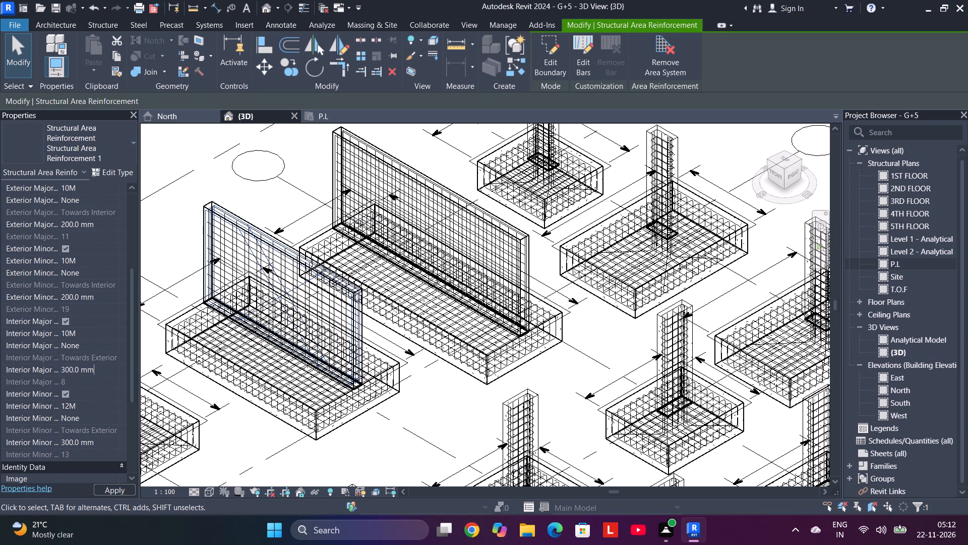
drag(101, 367, 35, 366)
key(2)
key(0)
key(0)
Set the shorter wall's interior minor reinforcement layer to 10M bars at 200 mm spacing.
scroll(139, 351, down, 4)
scroll(77, 345, down, 4)
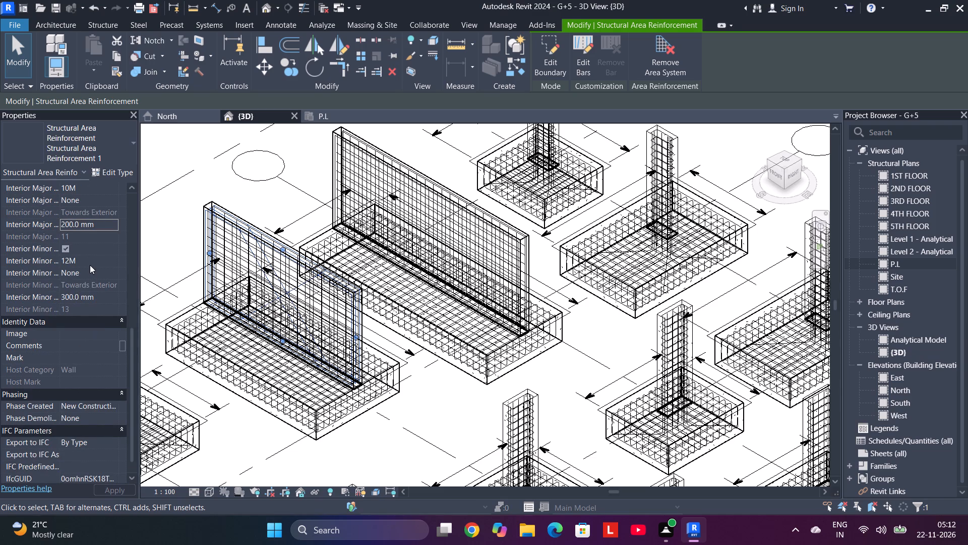
click(92, 262)
click(110, 261)
click(86, 283)
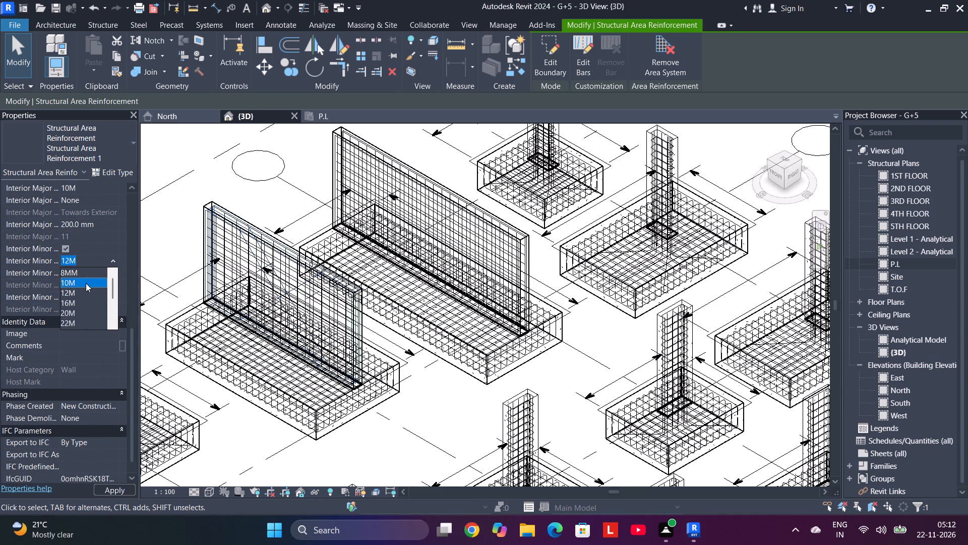
click(99, 298)
drag(99, 298, 25, 292)
key(2)
key(0)
key(0)
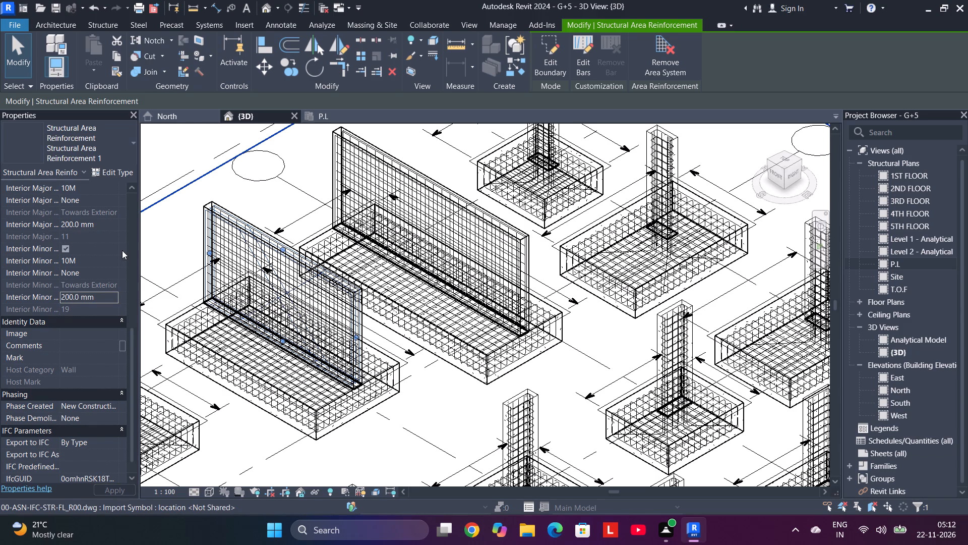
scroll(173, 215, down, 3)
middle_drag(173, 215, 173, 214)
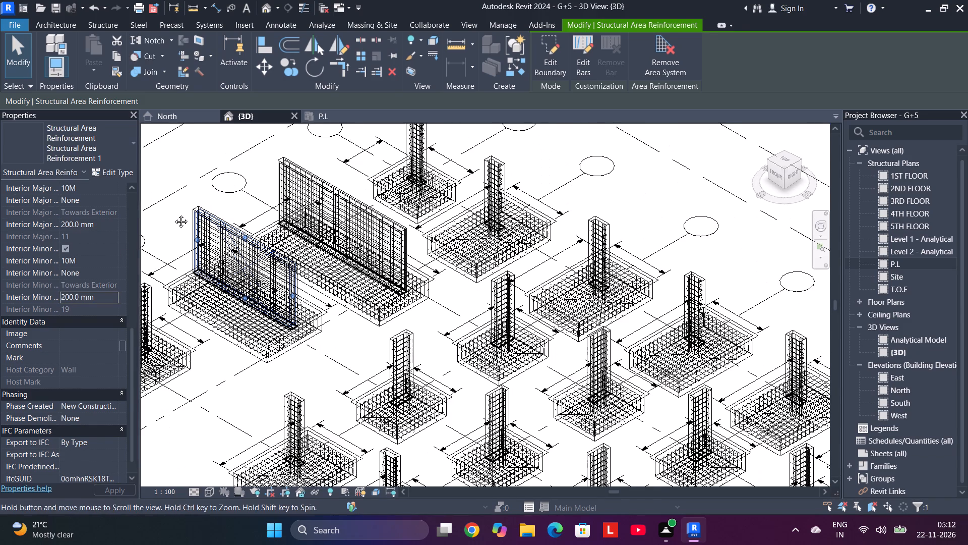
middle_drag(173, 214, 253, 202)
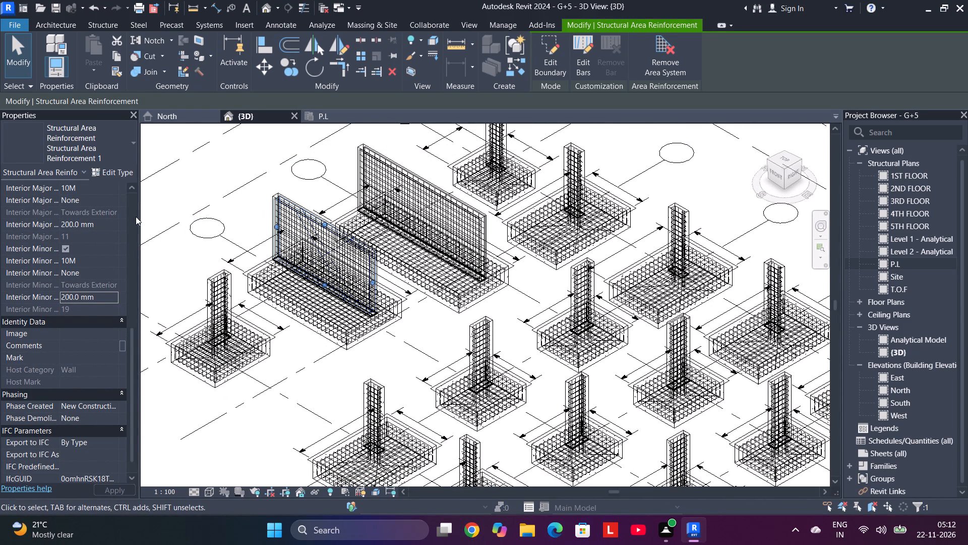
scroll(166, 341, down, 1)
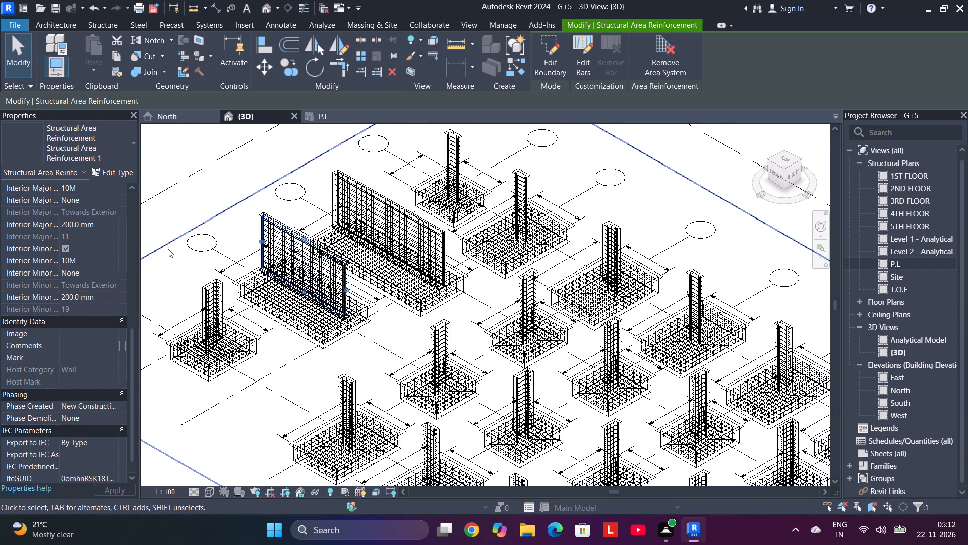
Deselect the shorter wall's area reinforcement and inspect the reinforced walls and surrounding footings in the 3D view.
click(172, 157)
scroll(328, 246, down, 1)
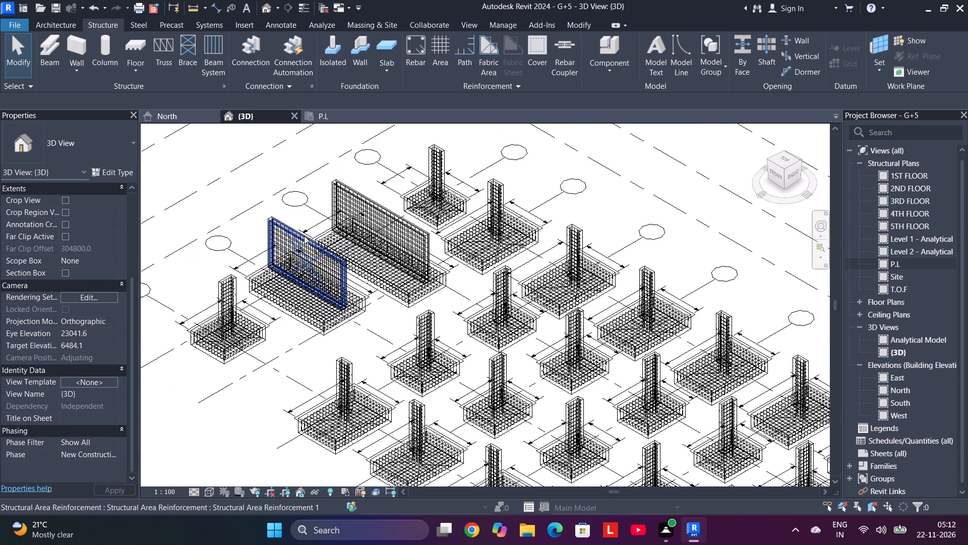
scroll(304, 236, up, 6)
scroll(296, 146, up, 1)
scroll(332, 168, down, 7)
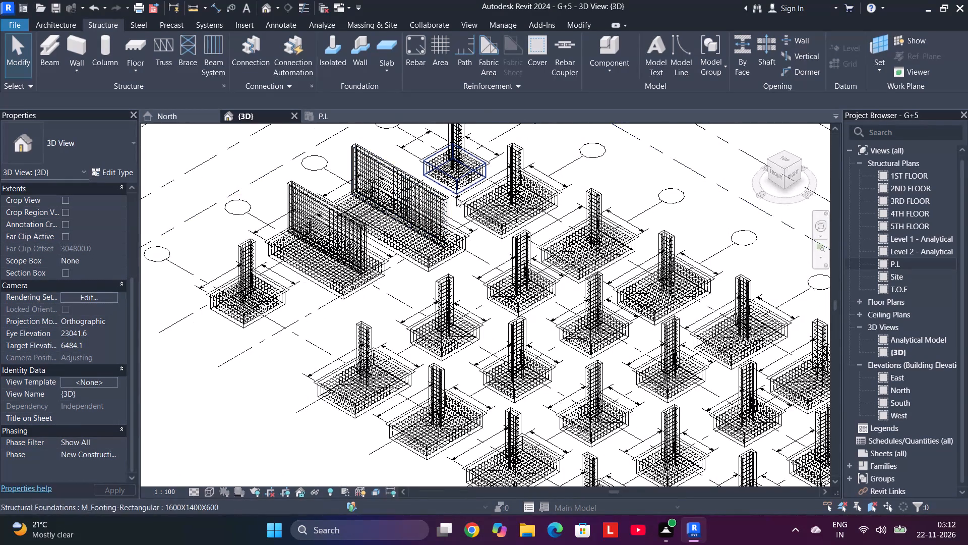
middle_drag(456, 198, 284, 177)
Switch to the P.L structural plan and examine the overall layout of walls and columns out to the elevation markers.
click(336, 113)
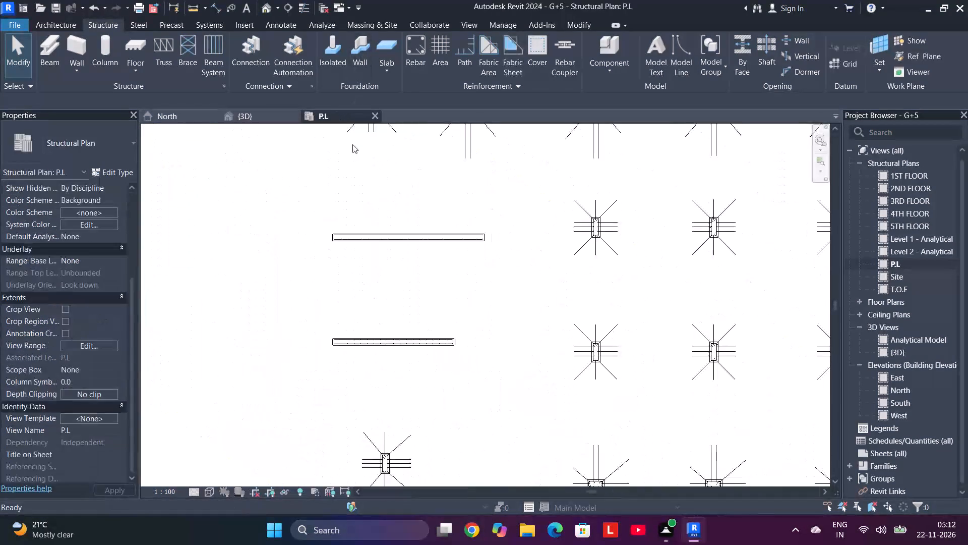
scroll(389, 261, down, 4)
middle_drag(389, 274, 212, 251)
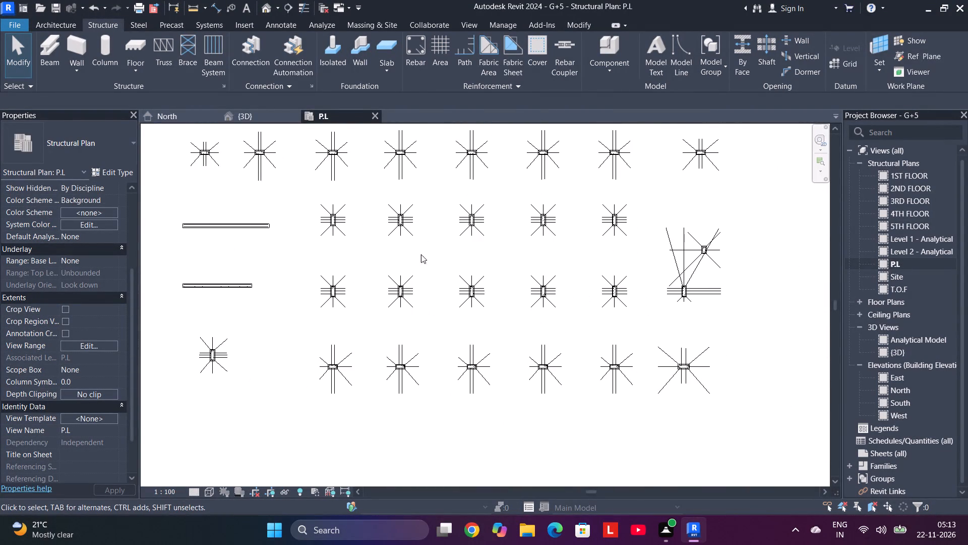
middle_drag(436, 257, 444, 261)
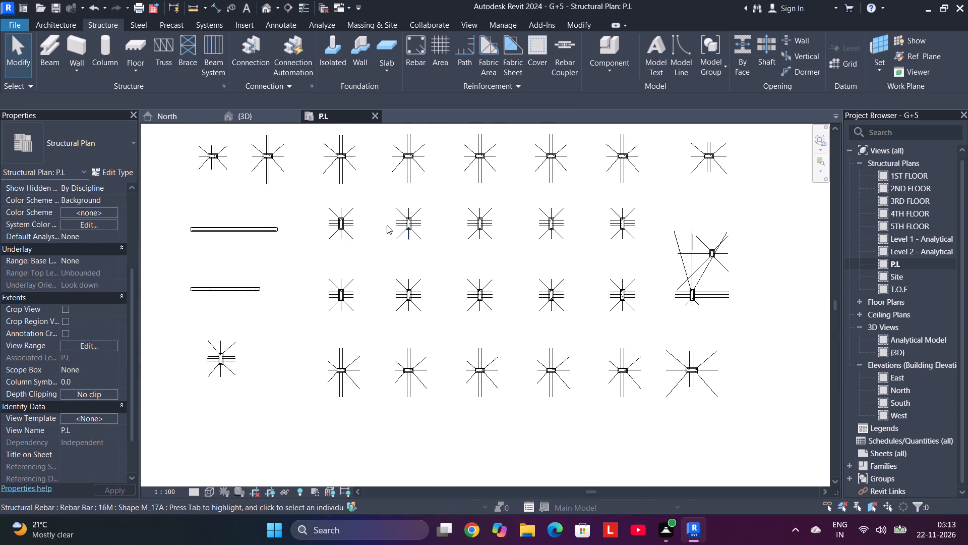
middle_drag(371, 200, 371, 246)
scroll(351, 185, down, 2)
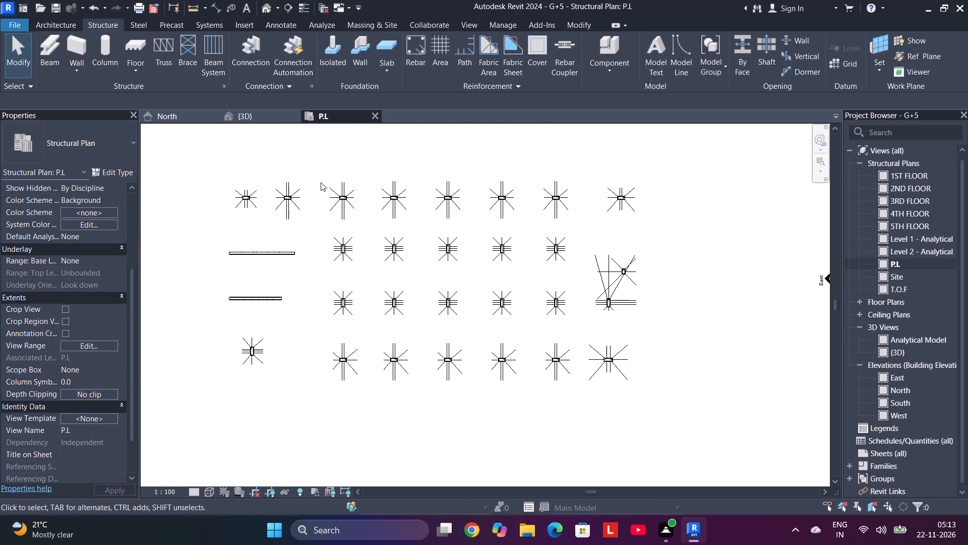
middle_drag(321, 182, 356, 234)
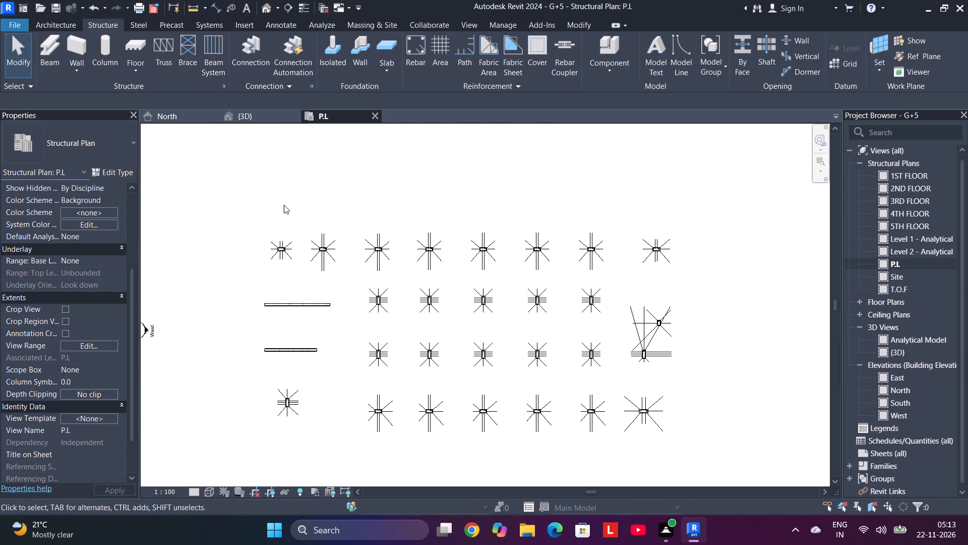
scroll(284, 204, down, 3)
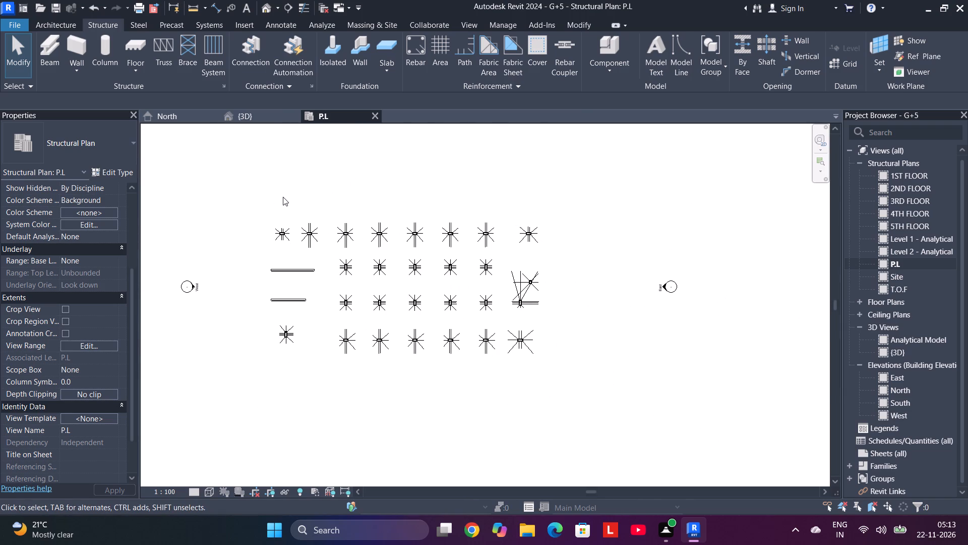
scroll(394, 226, down, 2)
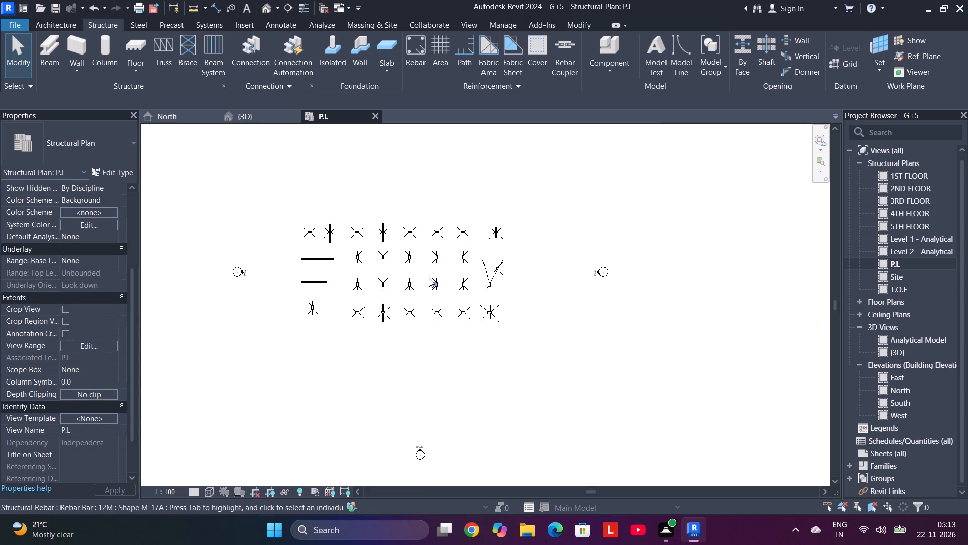
scroll(445, 283, down, 3)
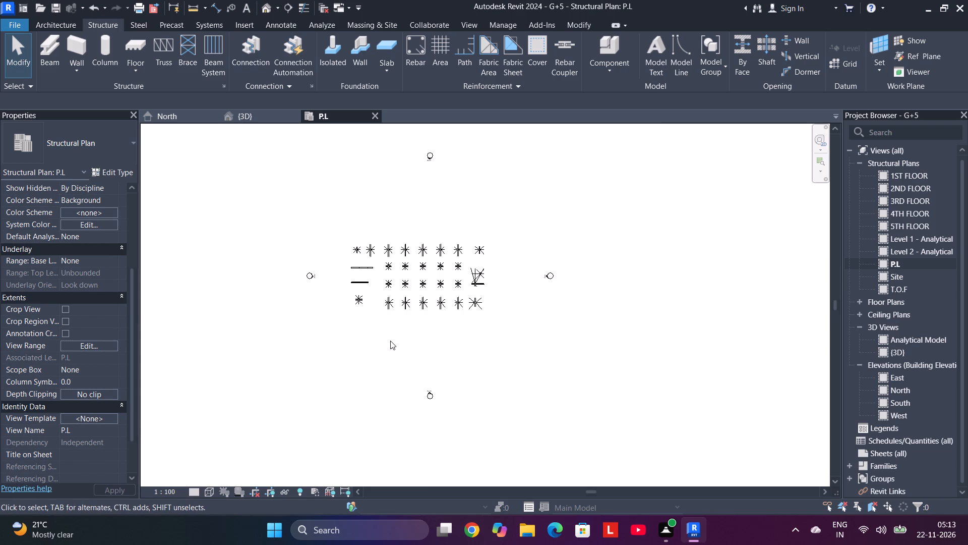
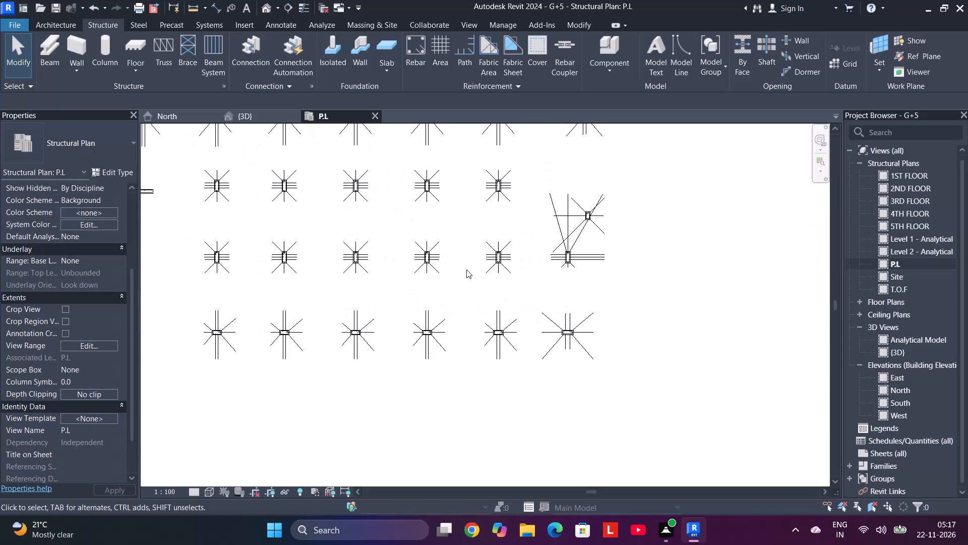
Examine the column and wall layout in the P.L plan, checking it against the 3D view and North elevation.
key(Escape)
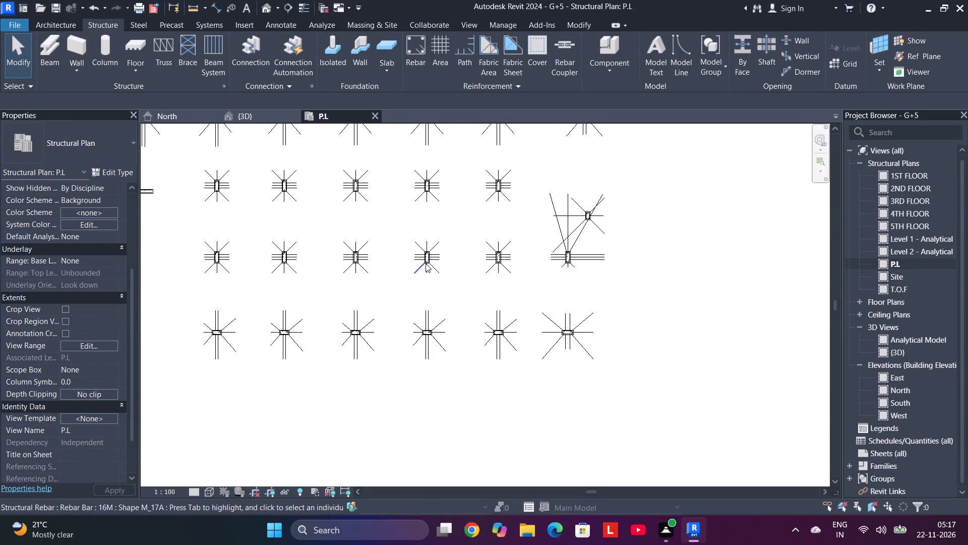
middle_drag(415, 222, 563, 344)
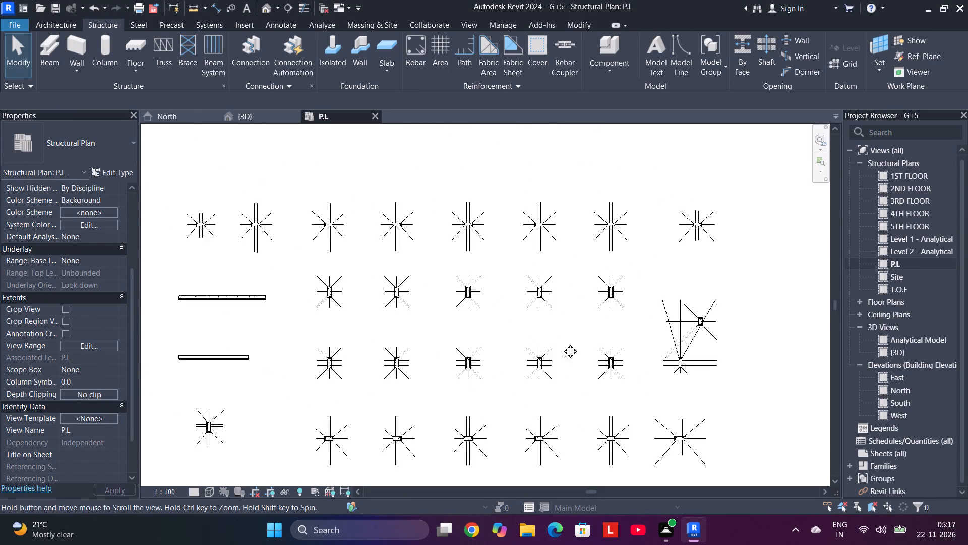
middle_drag(563, 344, 571, 345)
scroll(511, 273, down, 2)
middle_drag(514, 273, 508, 243)
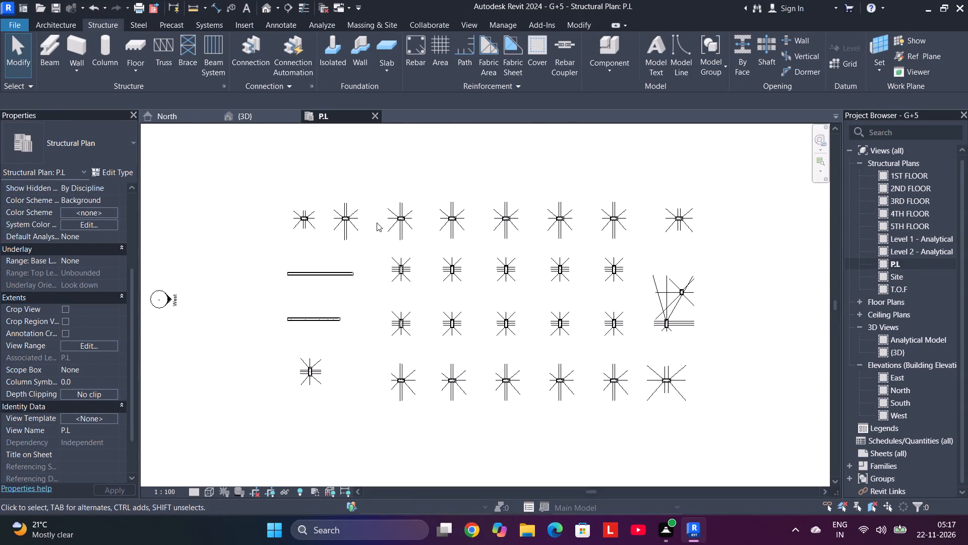
drag(260, 180, 319, 206)
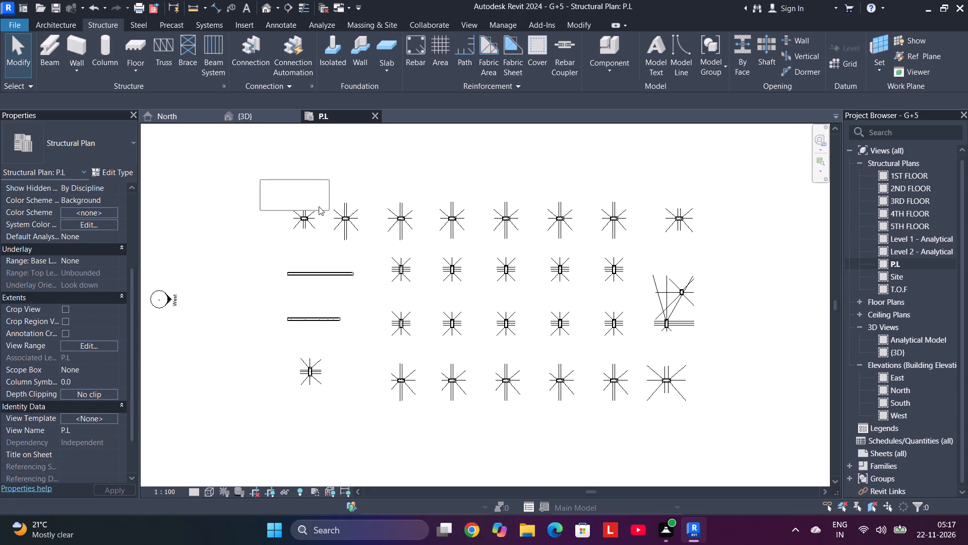
drag(319, 206, 270, 197)
scroll(535, 289, up, 2)
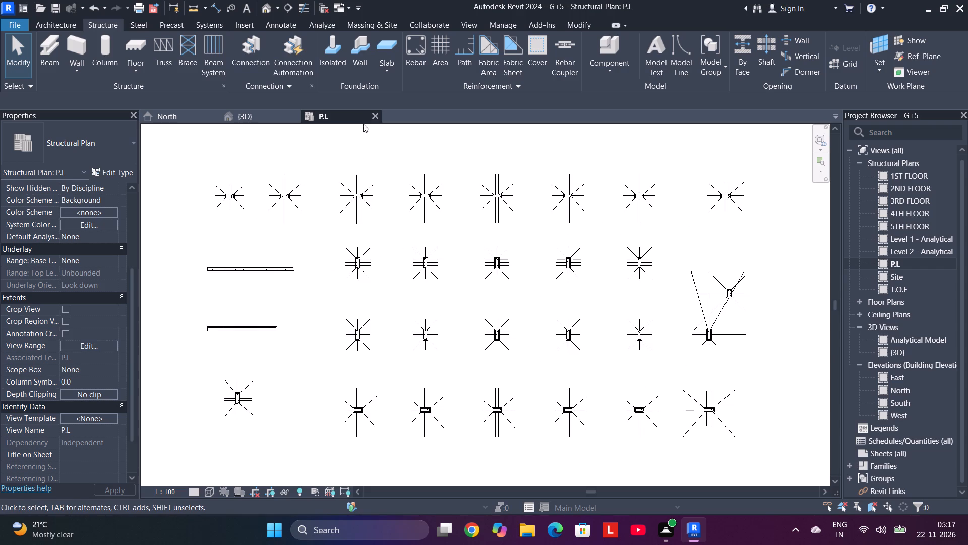
click(258, 121)
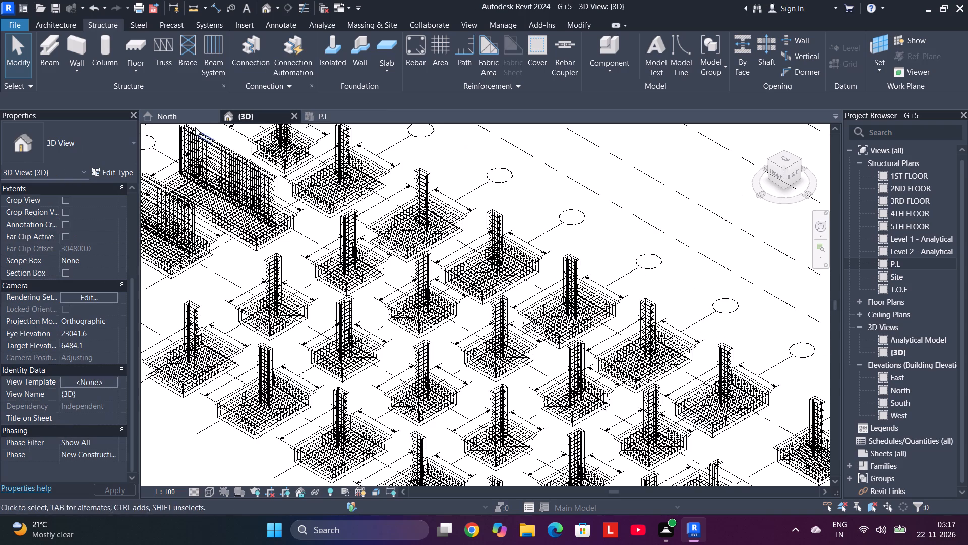
click(176, 116)
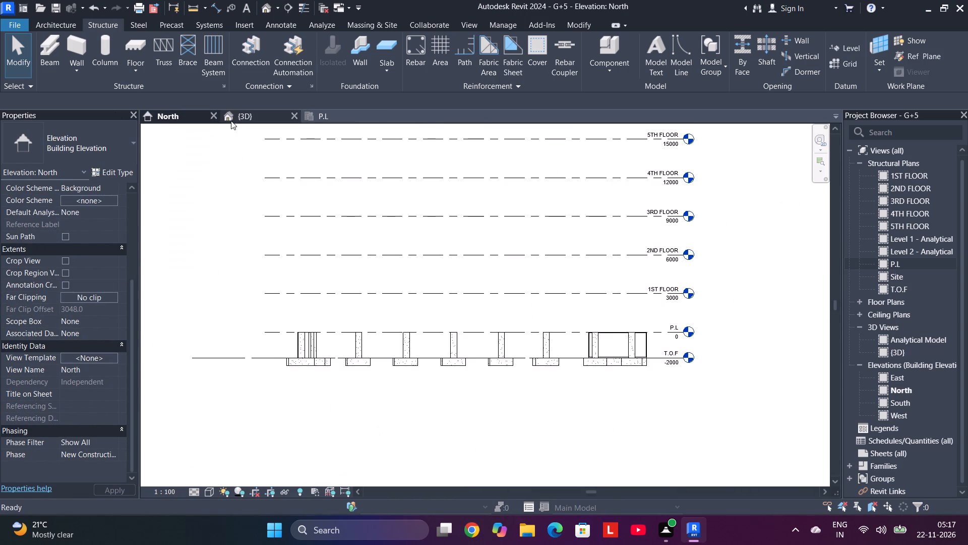
click(331, 120)
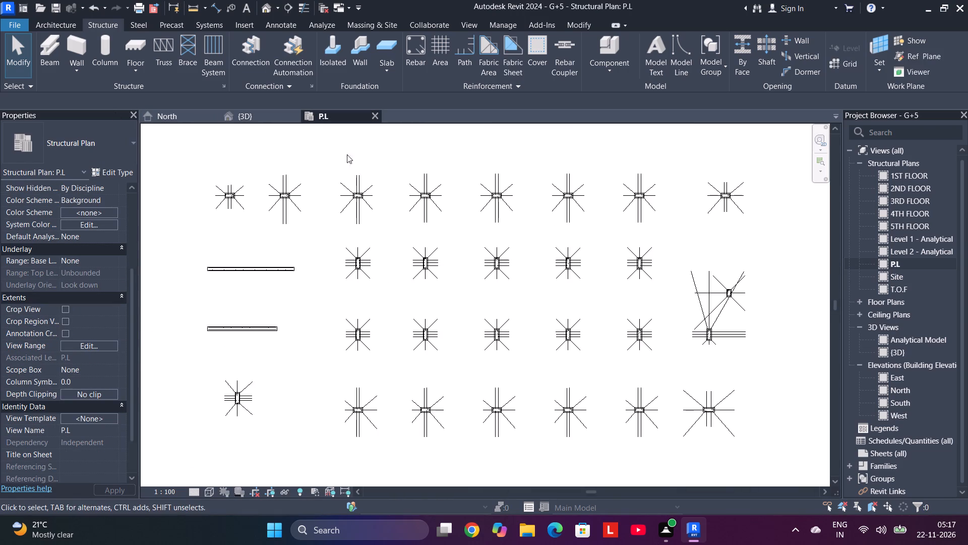
scroll(493, 303, down, 2)
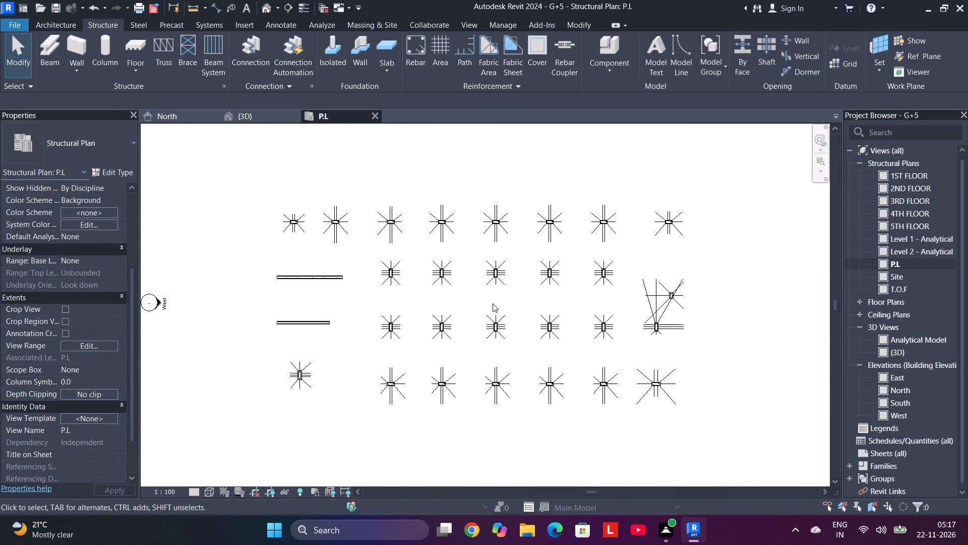
scroll(496, 315, down, 2)
scroll(496, 315, up, 3)
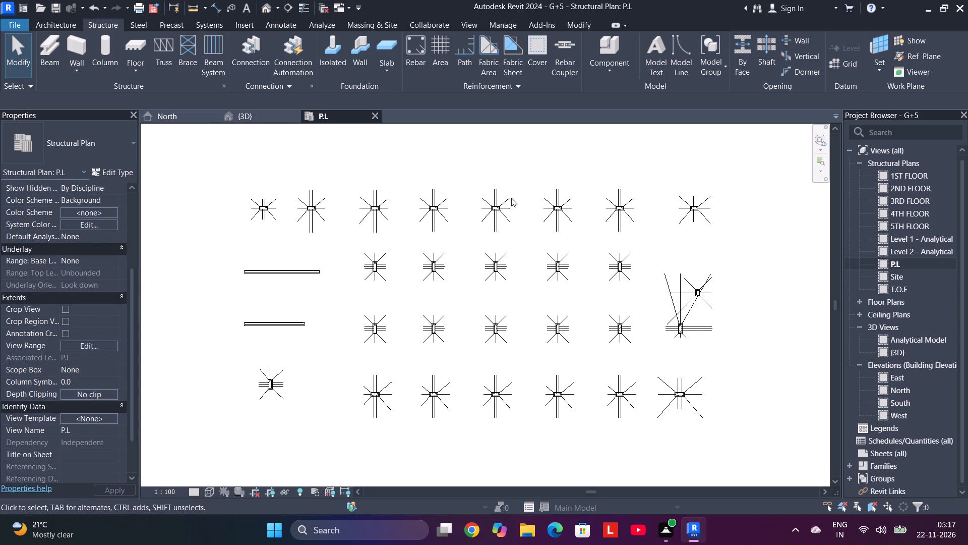
scroll(373, 146, down, 1)
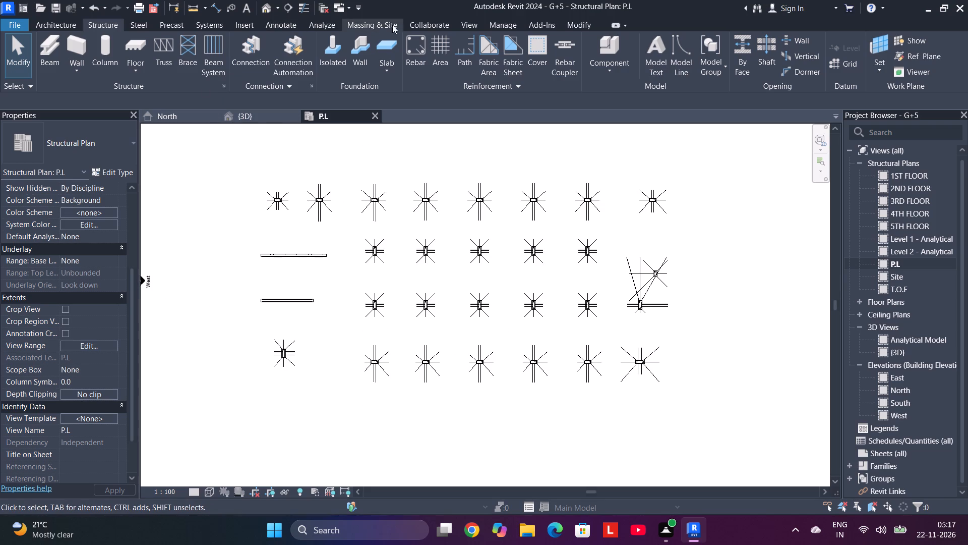
Import 01-ASN-IFC-STR-TB_R00.dwg from the desktop's CAD DESK PRACTICE > REVIT folder and place it over the columns in the P.L plan.
click(241, 24)
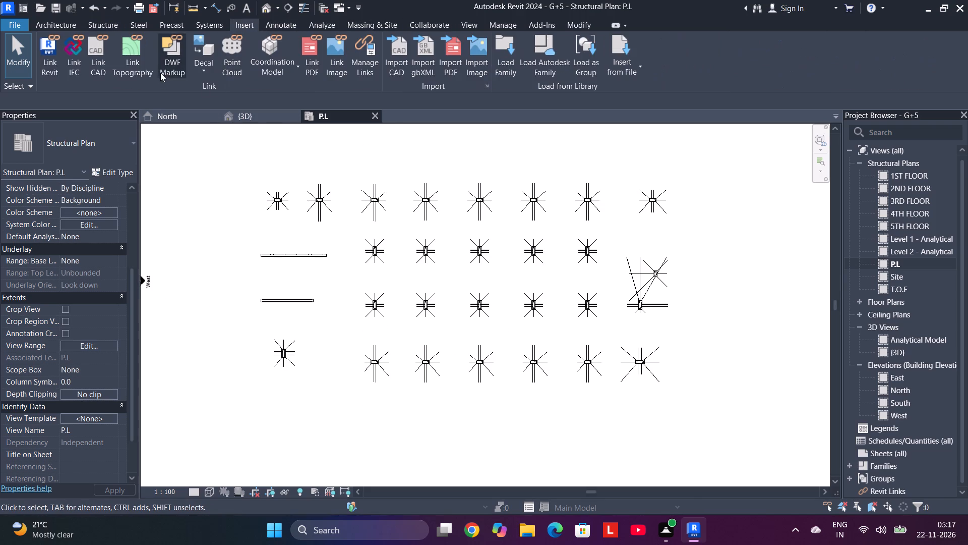
click(403, 63)
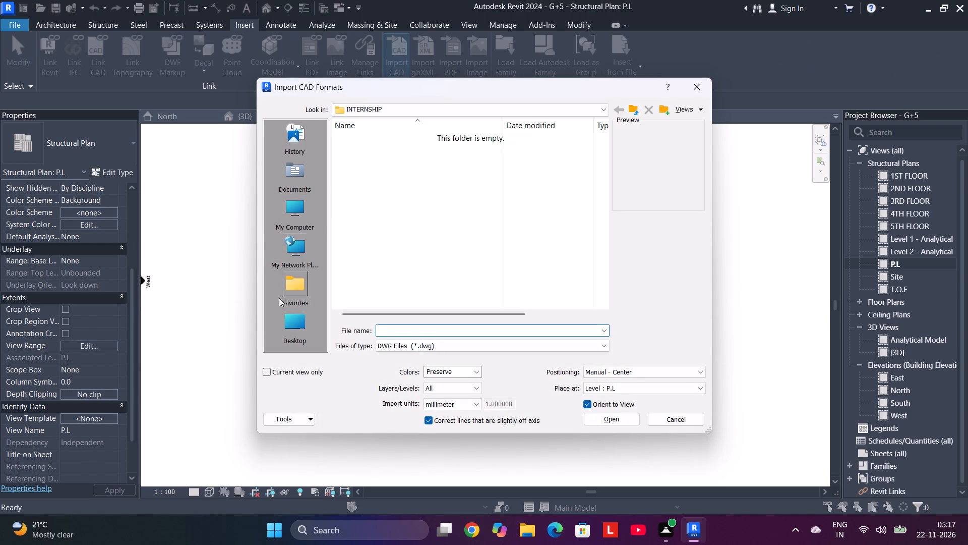
click(290, 317)
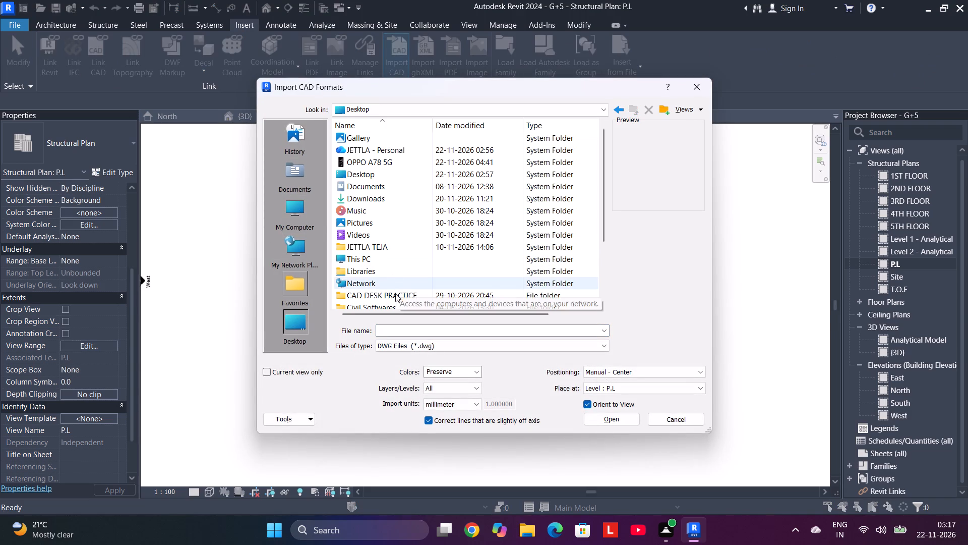
double_click(395, 294)
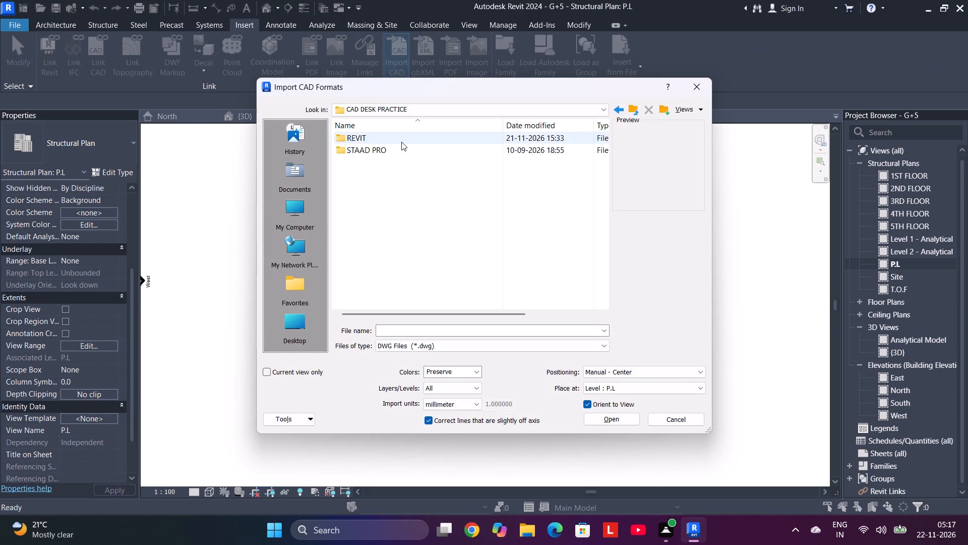
double_click(401, 142)
click(391, 147)
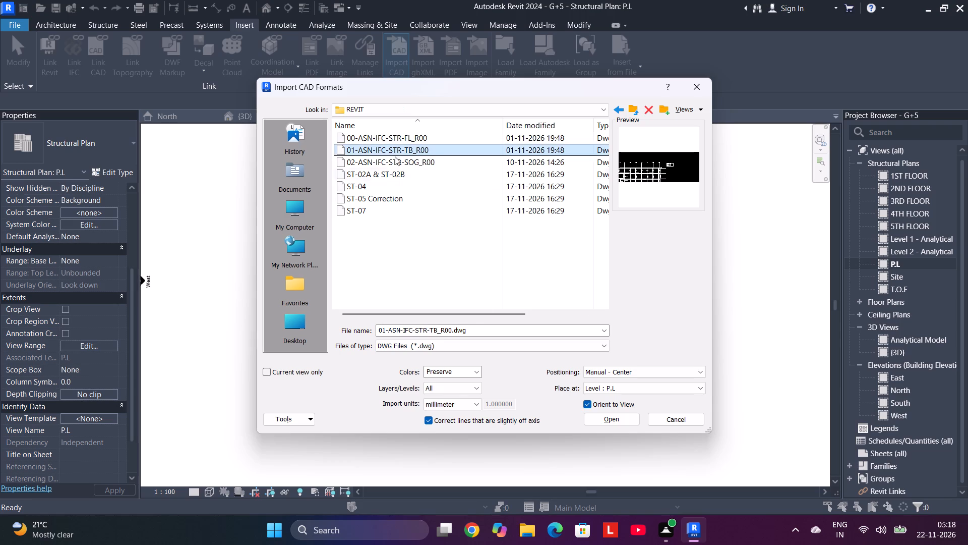
click(609, 424)
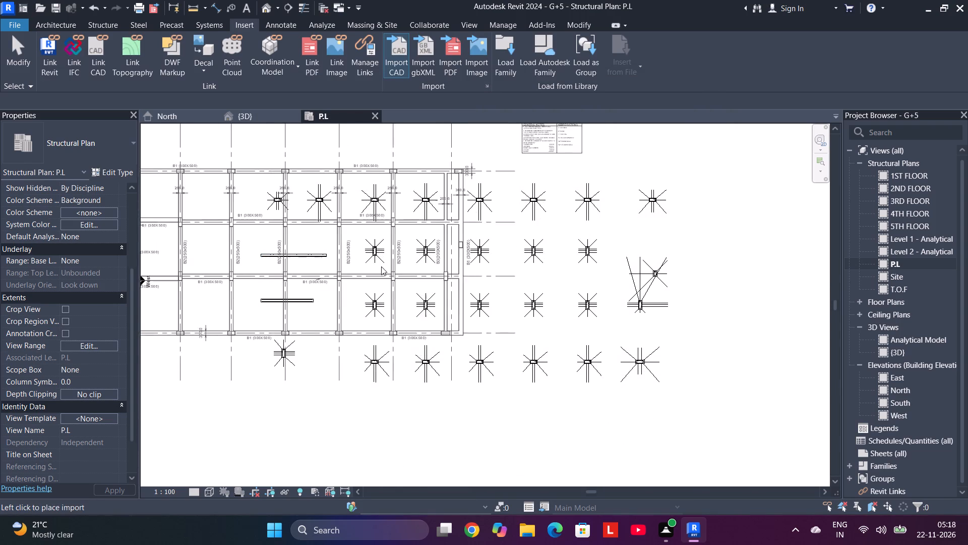
click(535, 313)
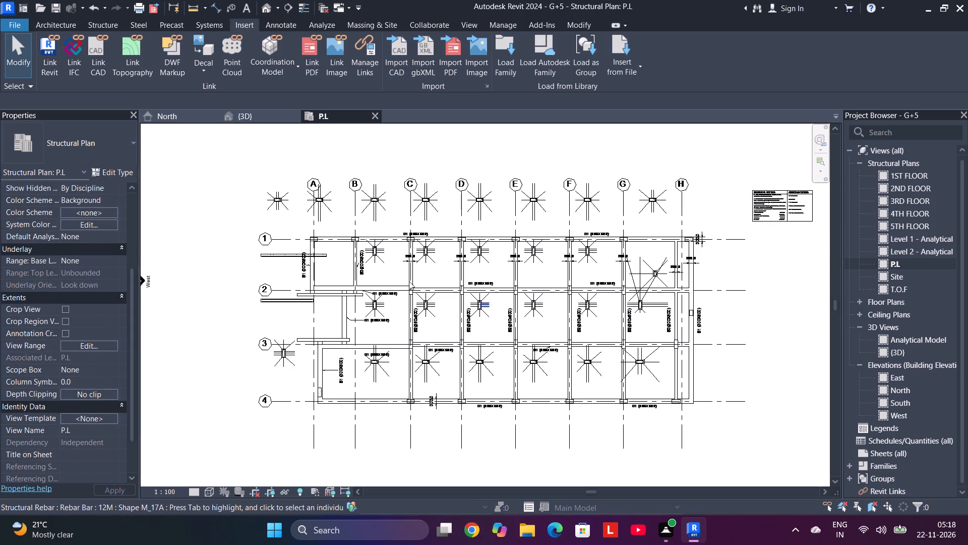
Begin aligning the imported drawing with the model columns, working around the intersection of grids A and 1.
scroll(273, 209, up, 4)
scroll(315, 220, up, 5)
middle_drag(316, 221, 400, 278)
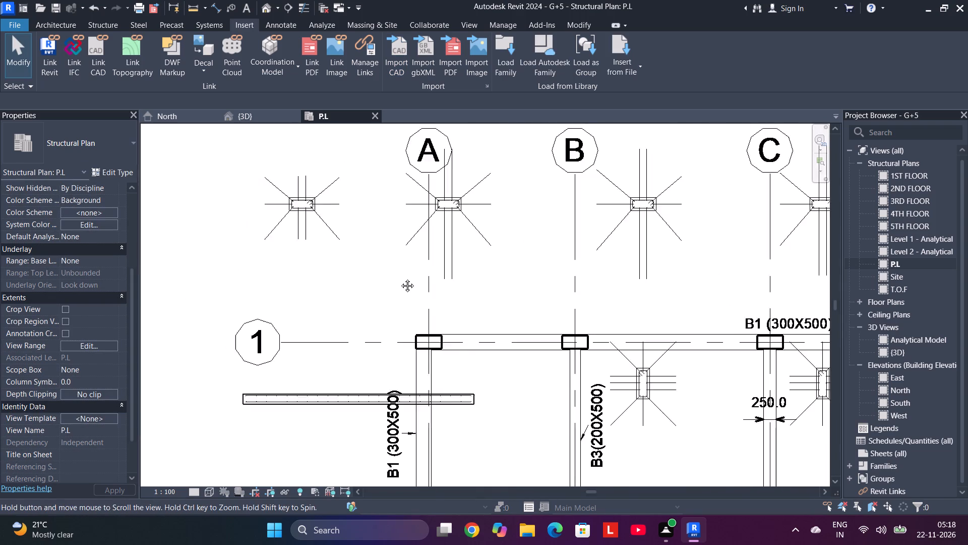
middle_drag(400, 278, 400, 278)
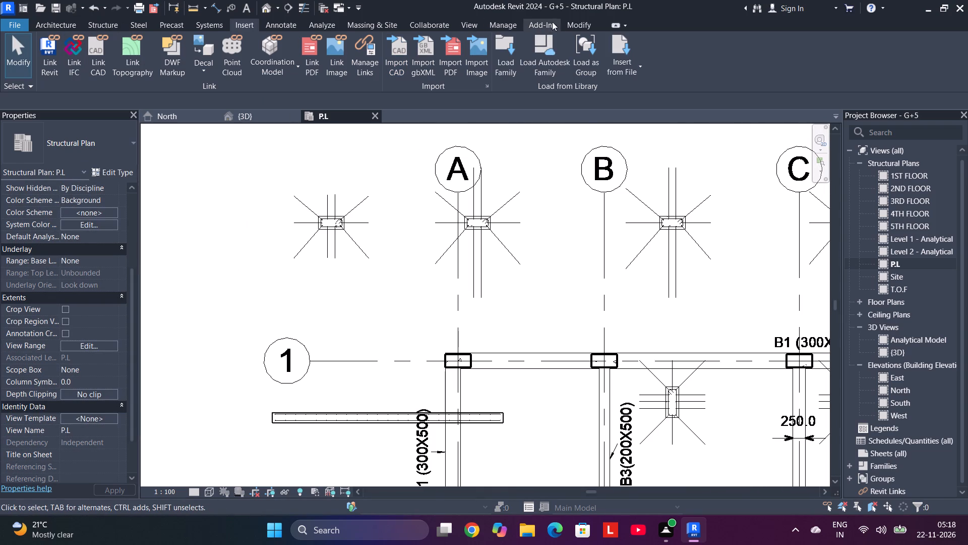
click(565, 26)
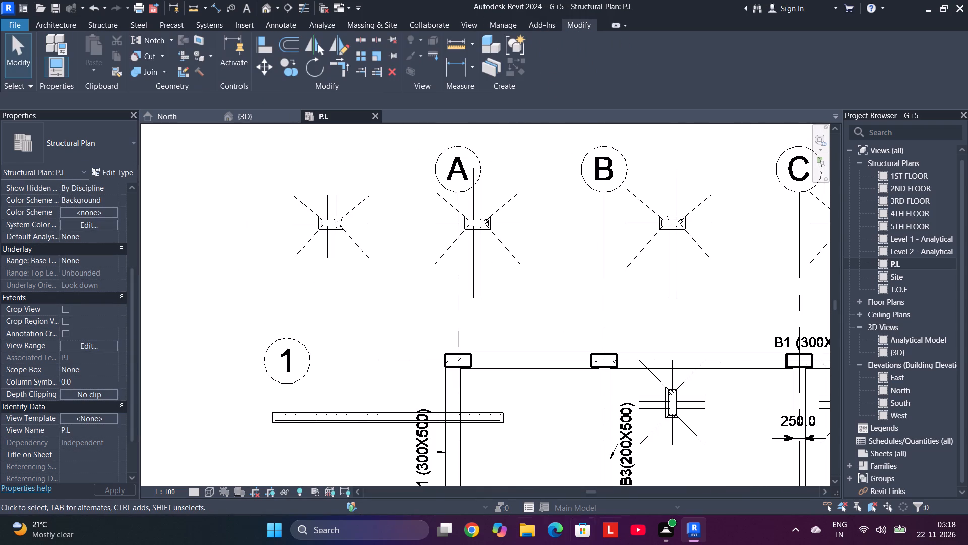
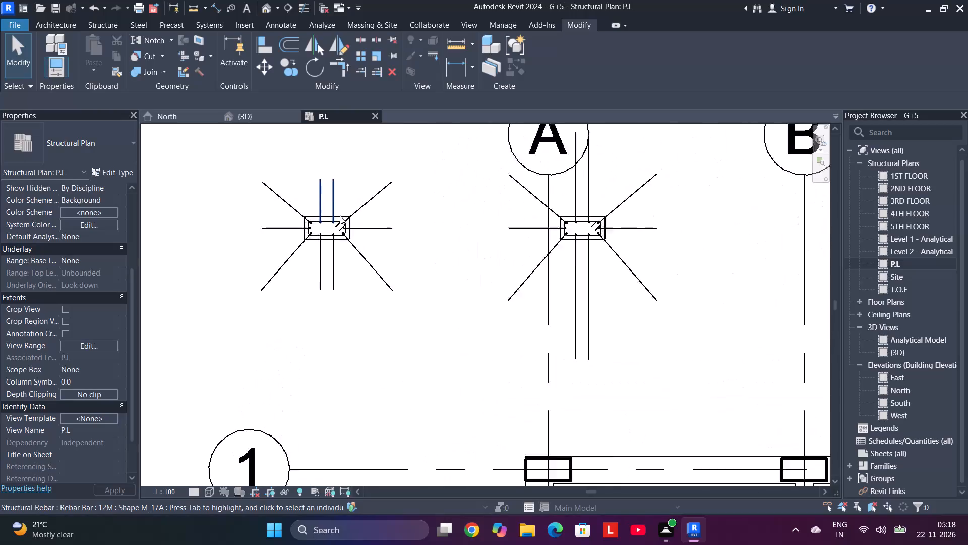
Align the top edge of the imported drawing's A-1 column outline with the top edge of the westernmost 500X250 model column.
scroll(340, 215, up, 3)
click(340, 215)
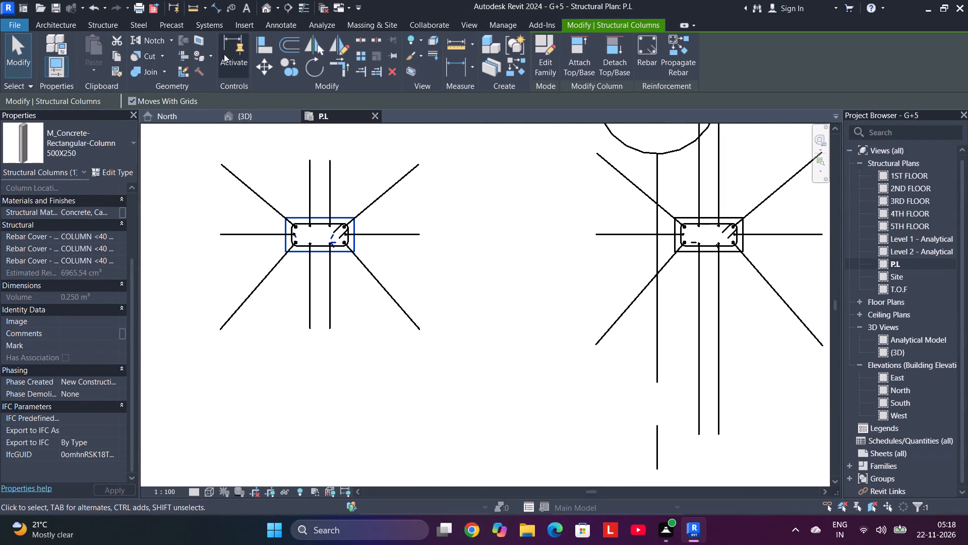
click(276, 48)
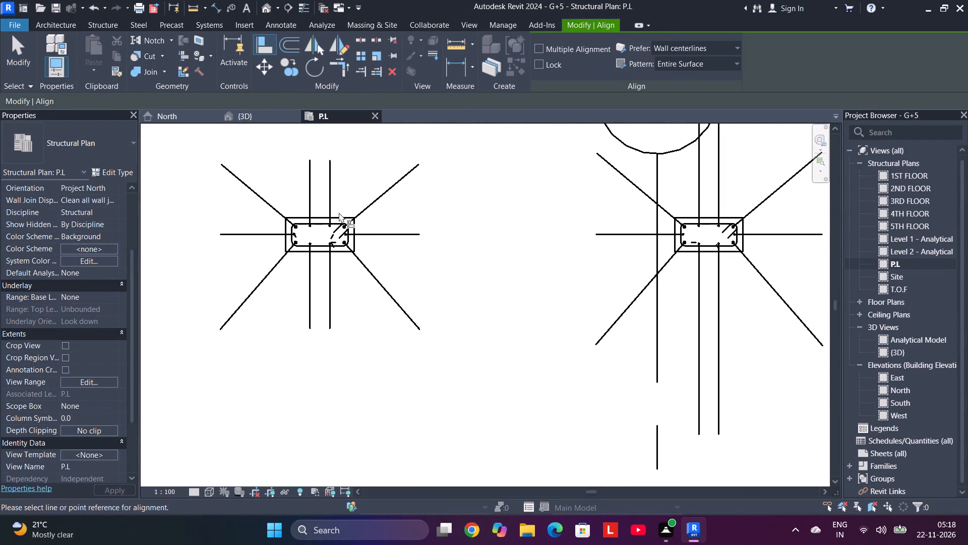
click(339, 212)
scroll(408, 272, down, 5)
scroll(441, 333, down, 1)
middle_drag(447, 343, 372, 261)
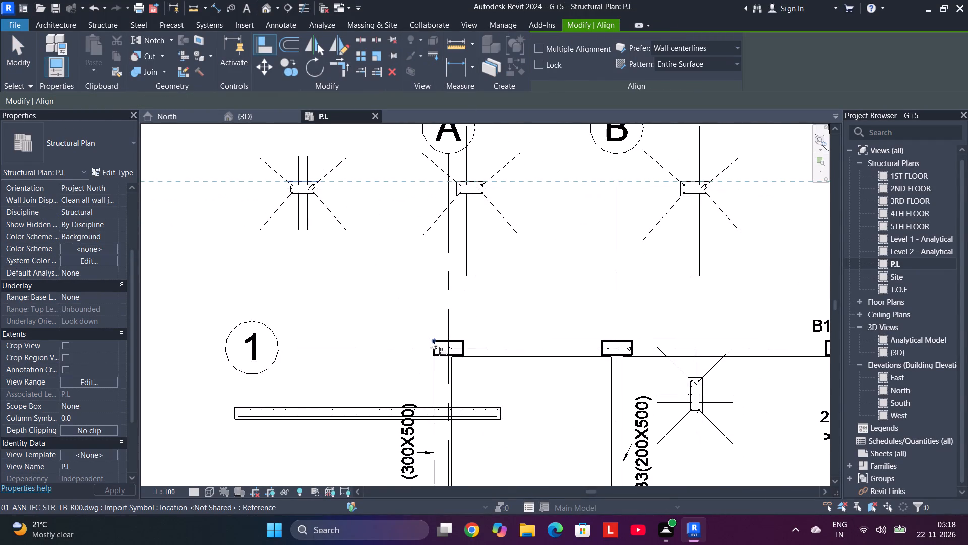
scroll(448, 344, up, 5)
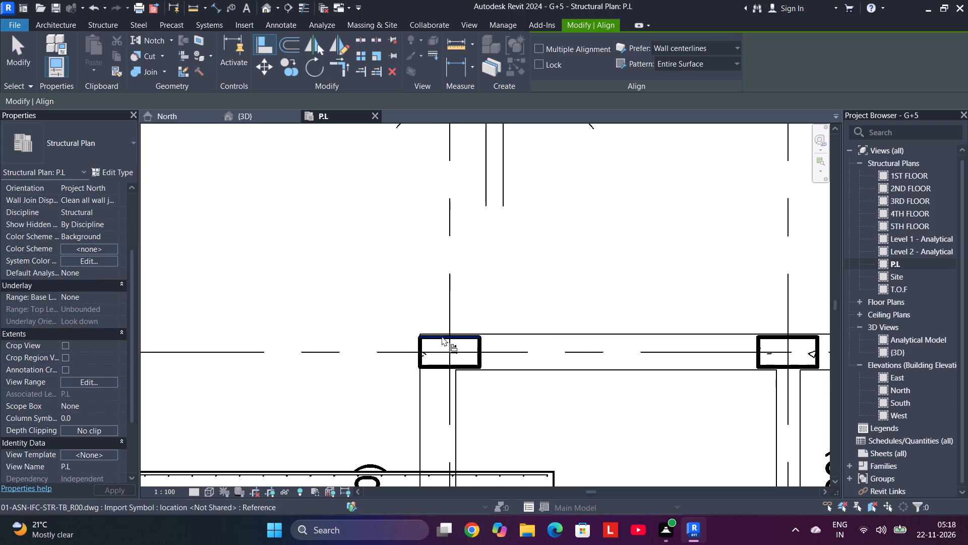
scroll(442, 336, up, 5)
click(440, 338)
Align the left edge of the model column overlapping the drawing's A-1 outline with the left edge of the westernmost row 1 column.
scroll(403, 294, down, 4)
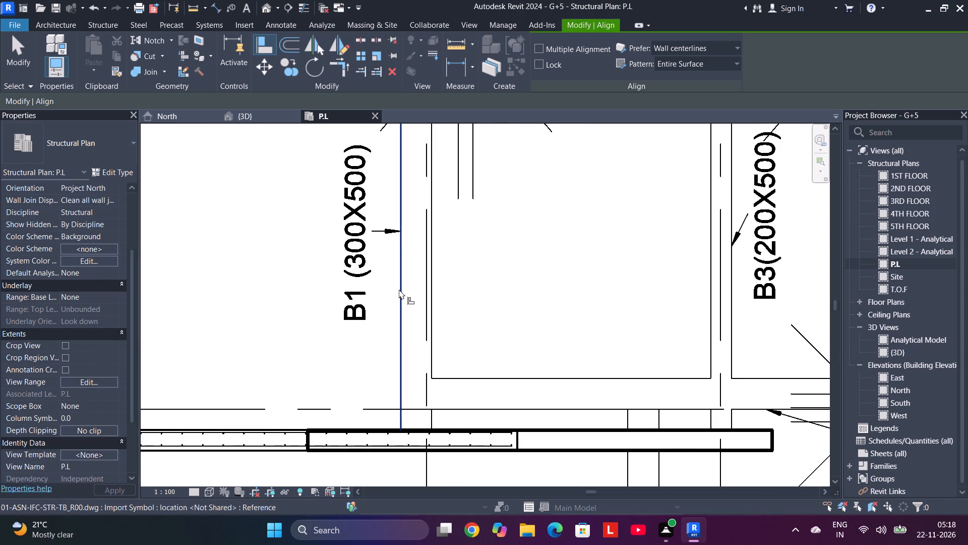
scroll(399, 289, down, 4)
middle_drag(397, 288, 591, 544)
scroll(465, 392, up, 4)
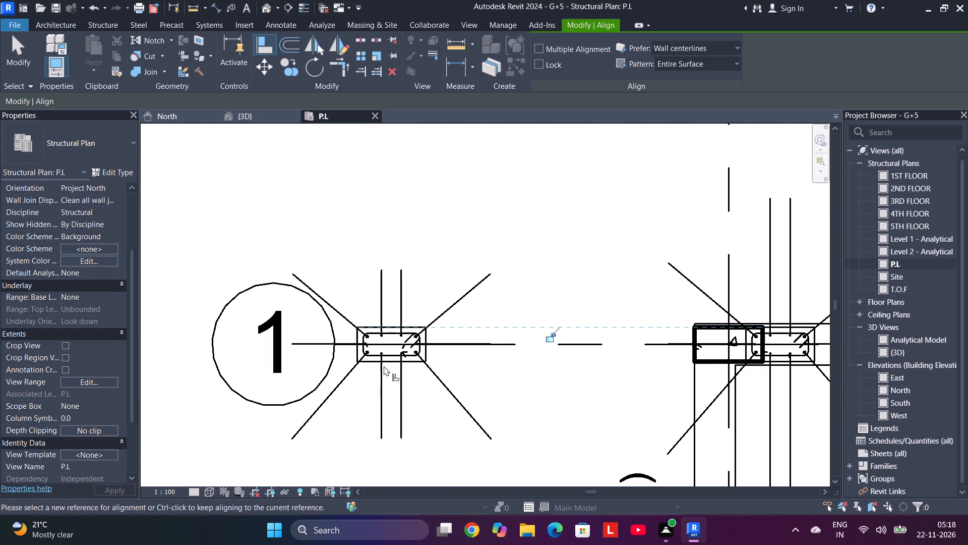
scroll(357, 357, up, 4)
click(361, 347)
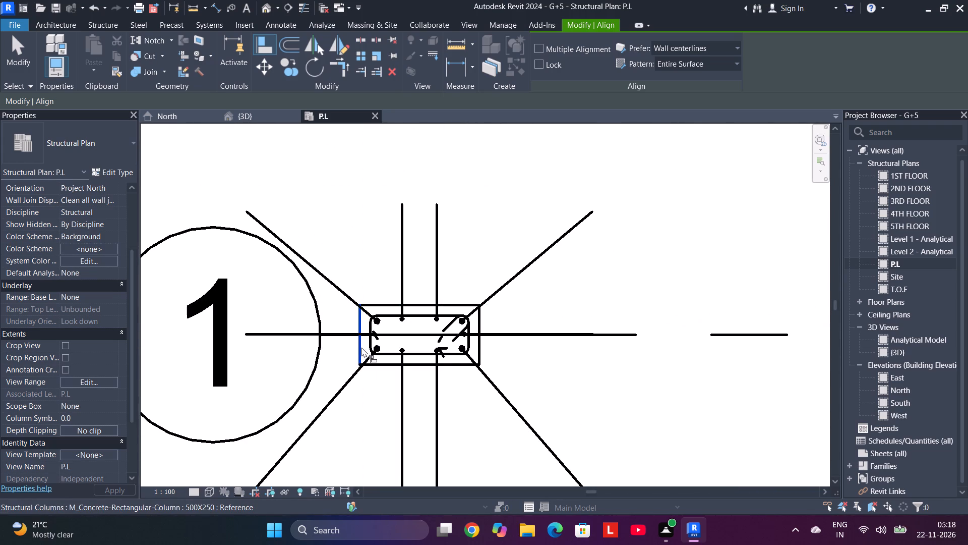
scroll(711, 422, down, 4)
middle_drag(727, 429, 367, 356)
scroll(552, 330, up, 5)
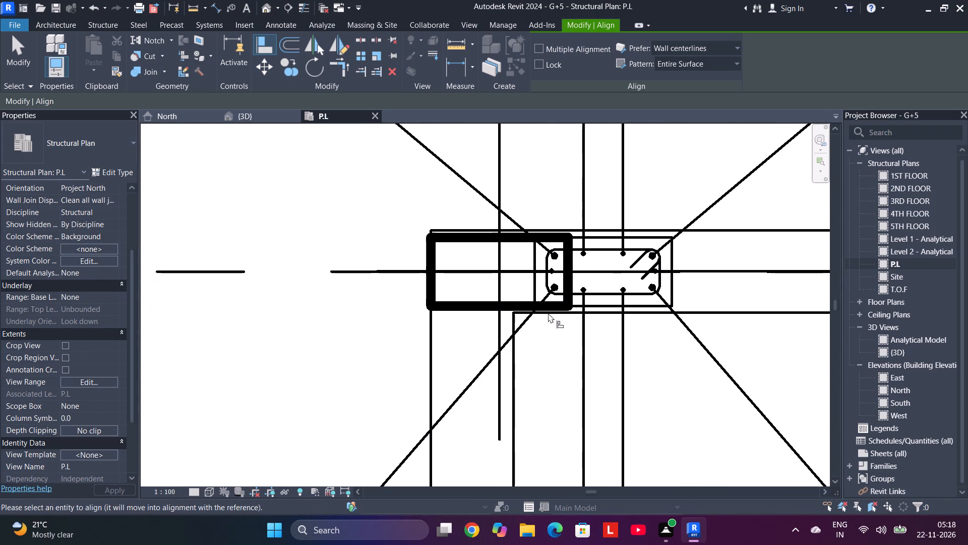
click(535, 284)
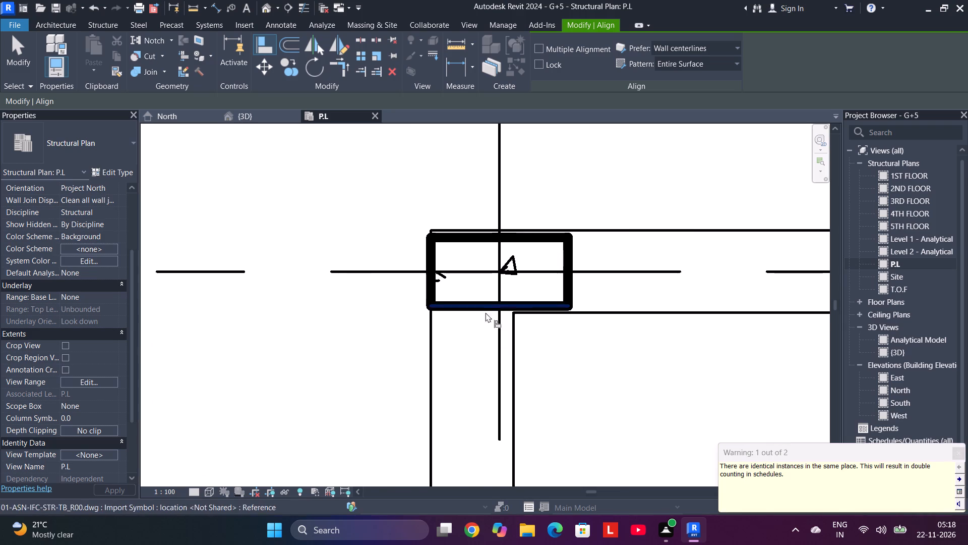
Align the left edge of the imported drawing's A-1 column outline with the left edge of the westernmost row 1 model column.
scroll(486, 316, down, 5)
scroll(449, 337, down, 4)
middle_drag(373, 328, 494, 333)
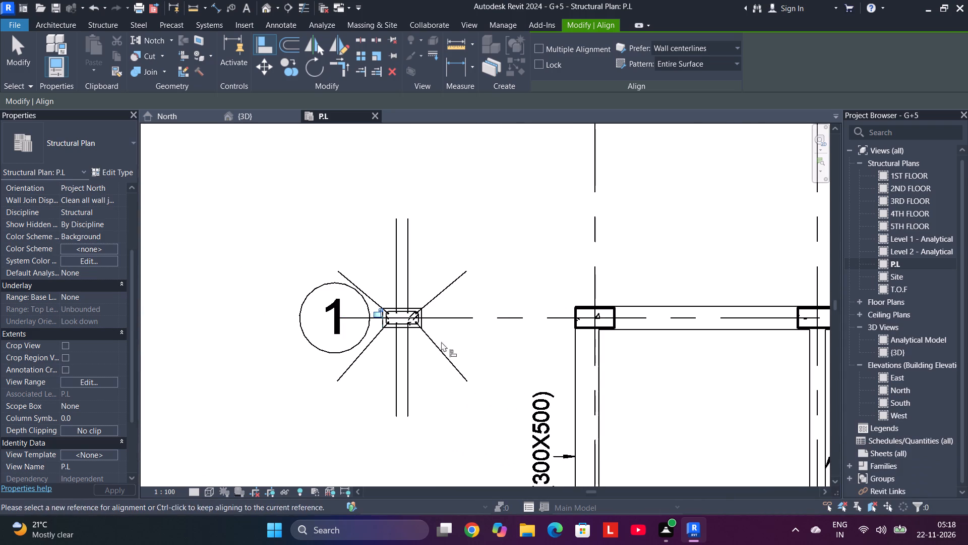
scroll(420, 340, down, 4)
scroll(542, 358, down, 4)
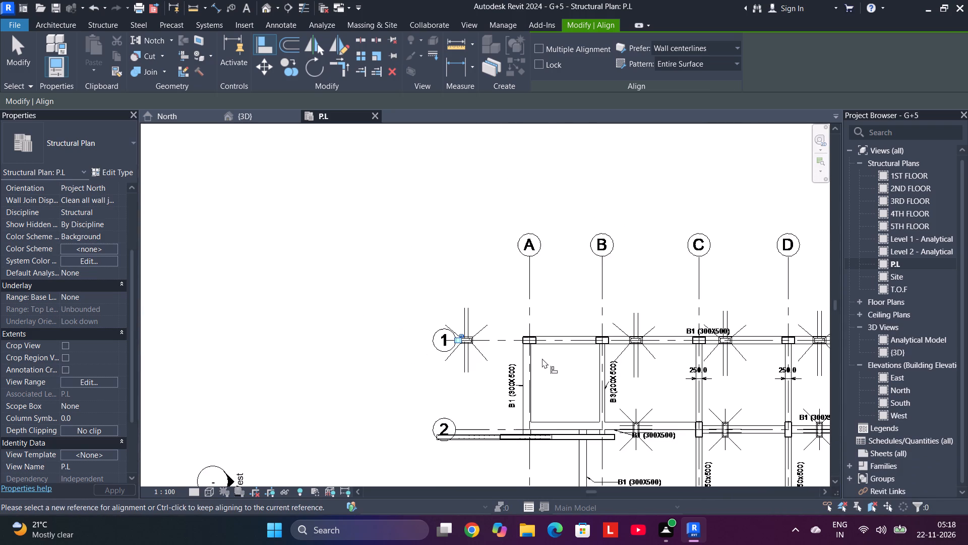
scroll(553, 367, down, 1)
middle_drag(554, 371, 509, 357)
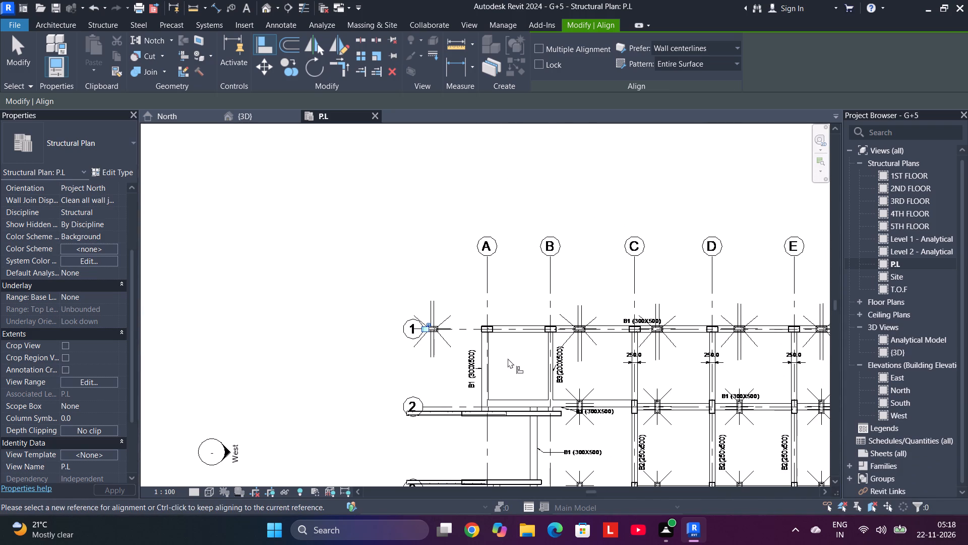
scroll(509, 360, down, 3)
scroll(509, 360, up, 10)
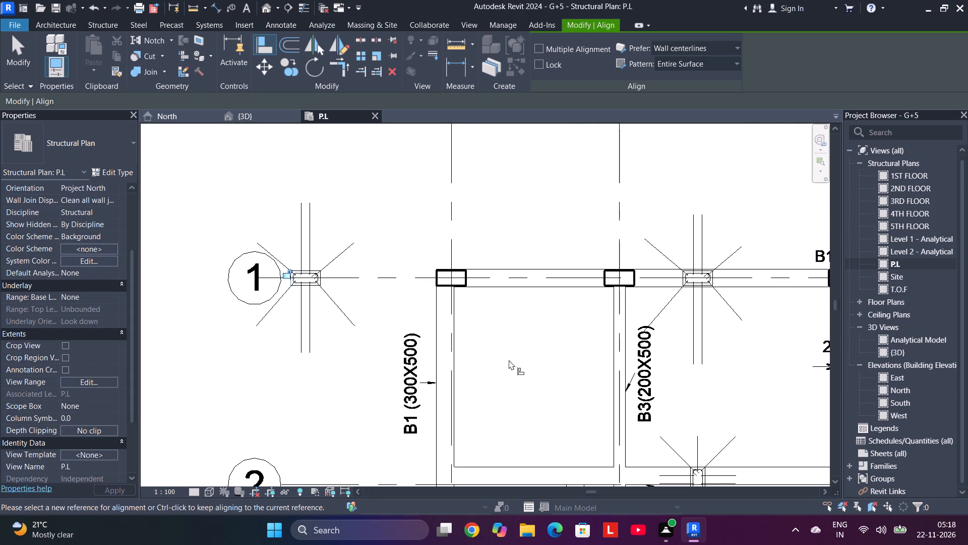
click(407, 249)
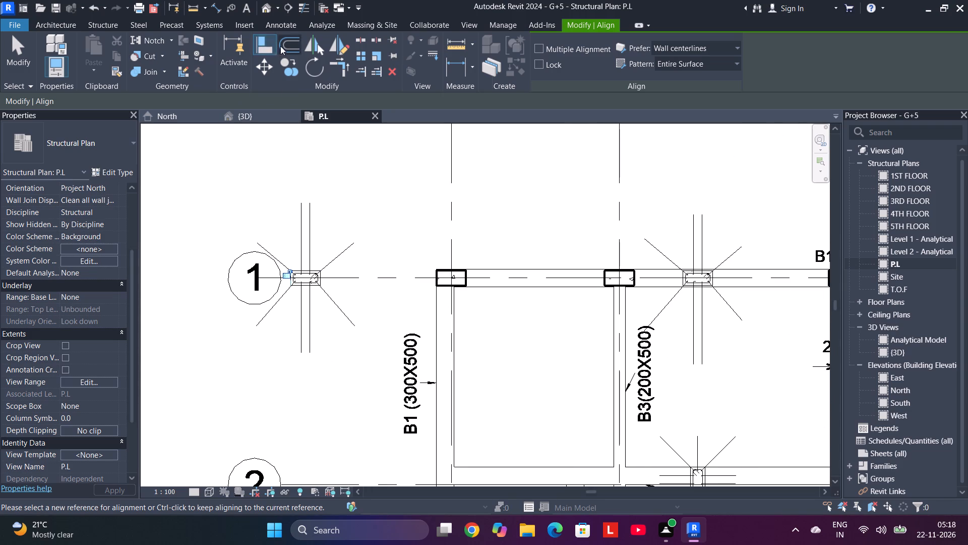
click(272, 48)
scroll(318, 295, up, 6)
scroll(293, 257, up, 2)
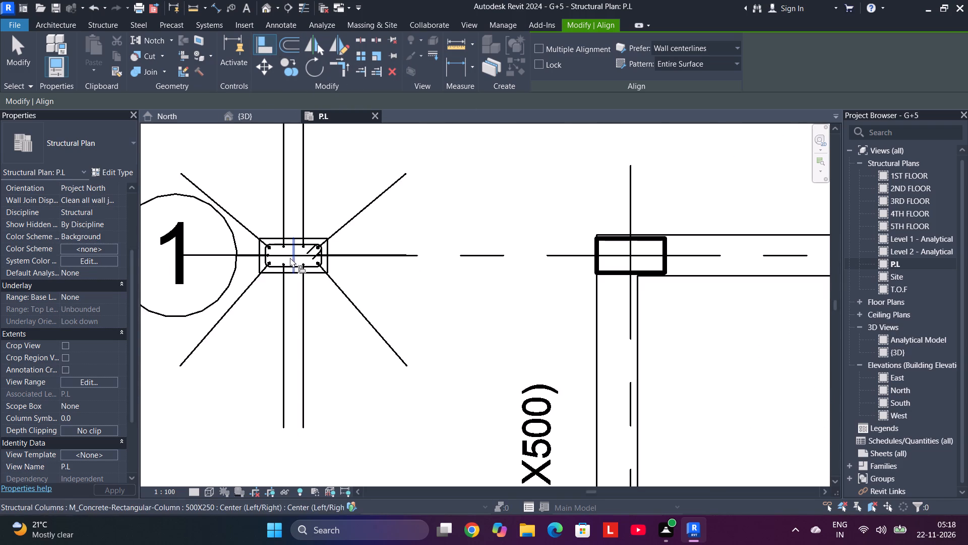
scroll(290, 257, up, 2)
click(232, 241)
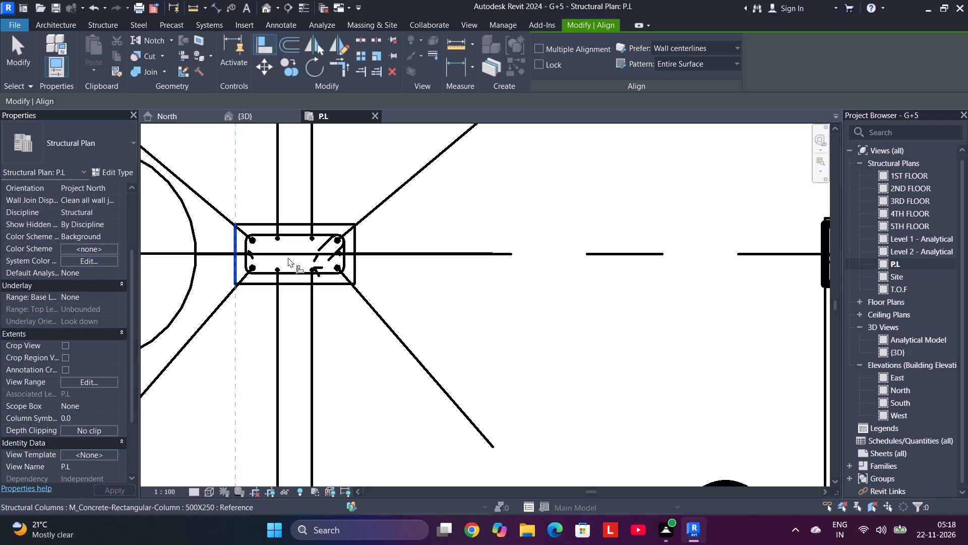
middle_drag(601, 283, 392, 283)
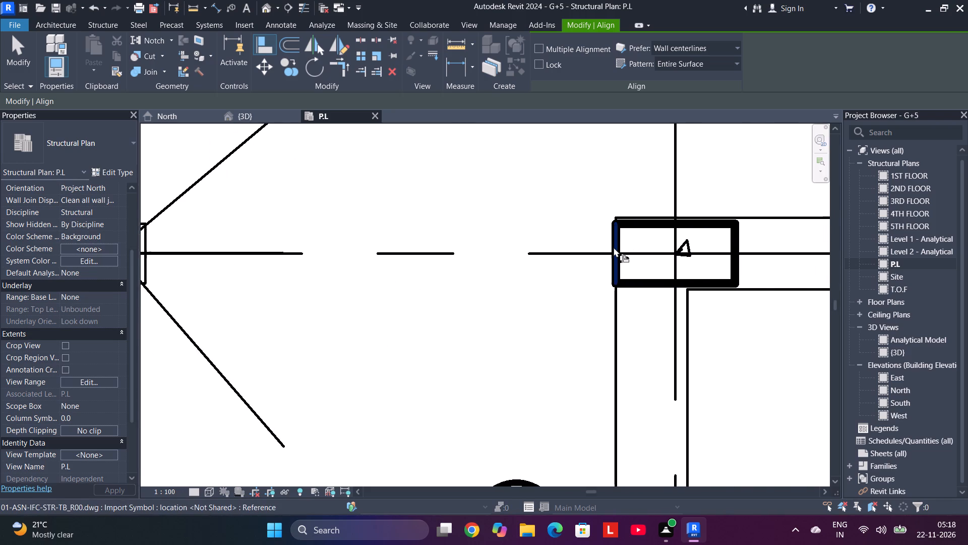
click(614, 247)
Examine how the imported beam drawing lines up with the model columns and walls across the P.L plan, and end the Align command.
scroll(524, 288, down, 6)
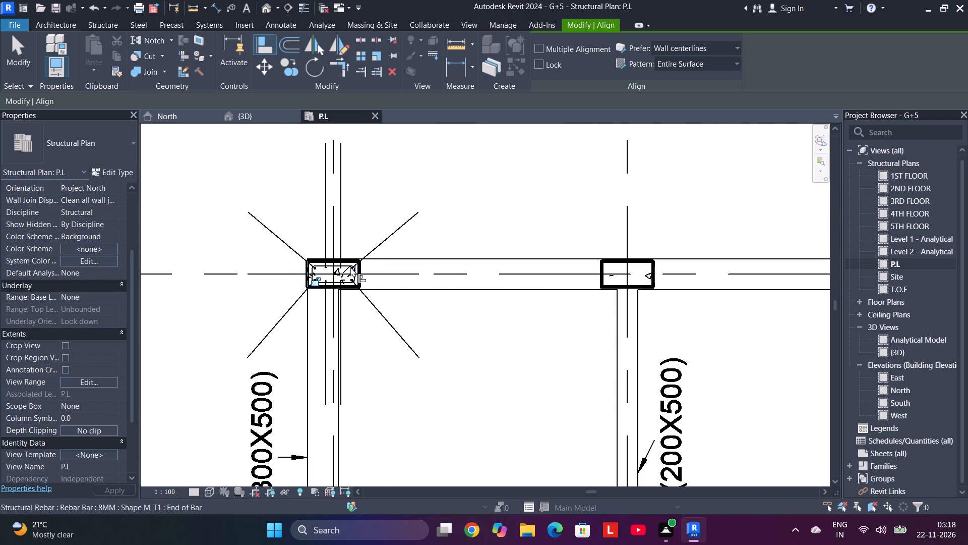
scroll(350, 267, up, 9)
scroll(350, 266, down, 10)
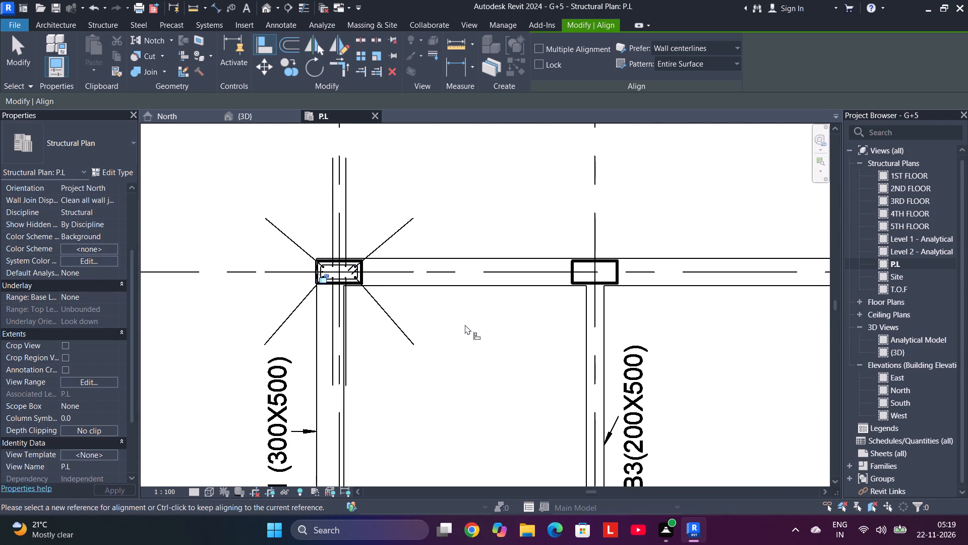
scroll(509, 340, down, 2)
middle_drag(509, 340, 417, 220)
scroll(462, 285, down, 8)
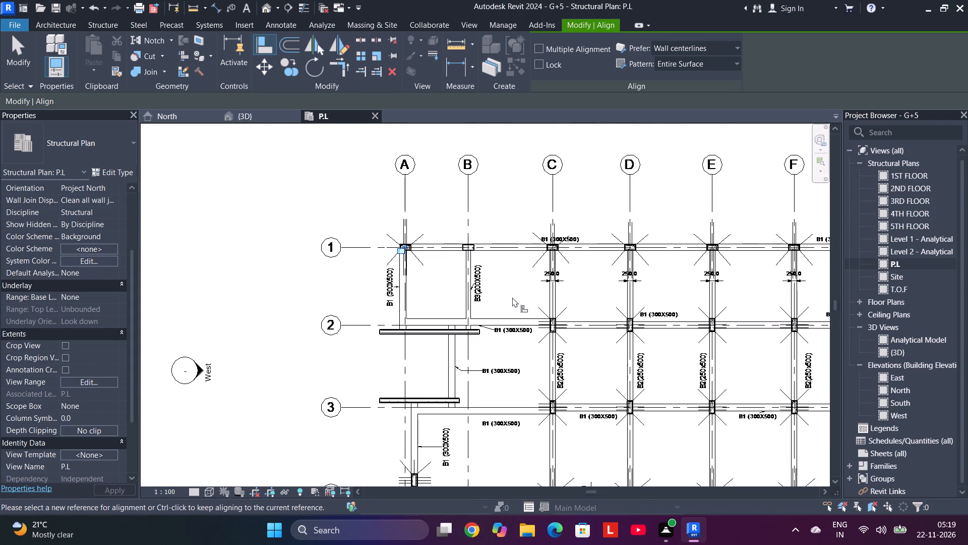
middle_drag(512, 297, 318, 198)
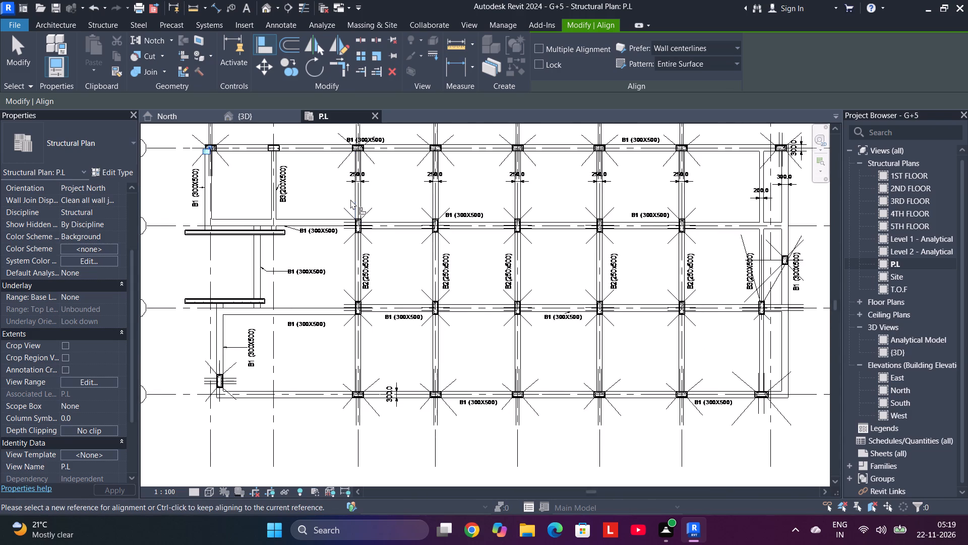
middle_drag(330, 193, 460, 260)
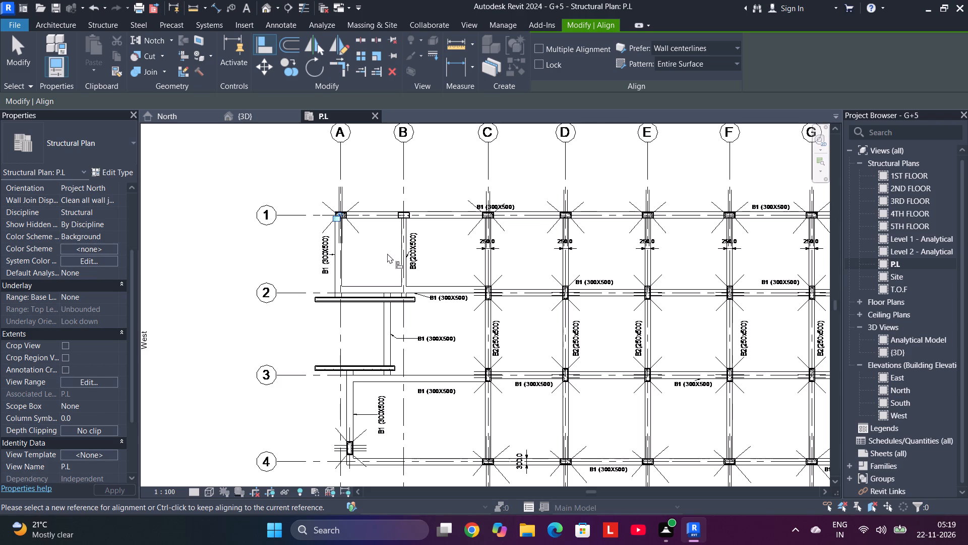
scroll(390, 258, up, 3)
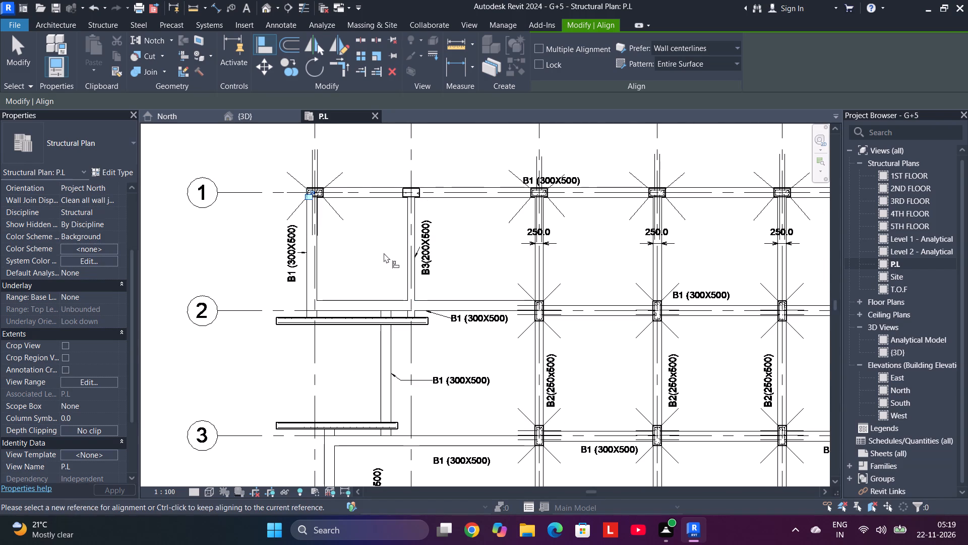
middle_drag(374, 239, 394, 293)
scroll(393, 232, up, 3)
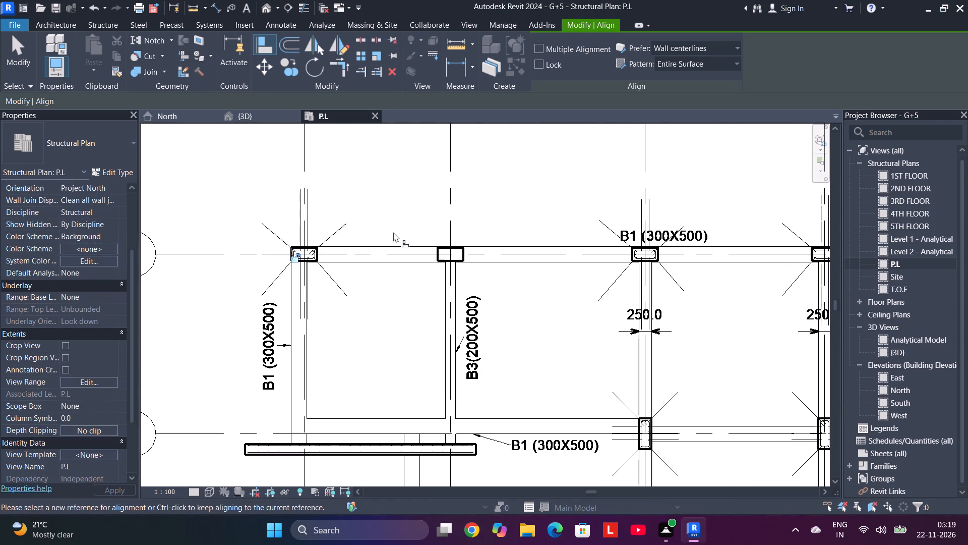
click(400, 177)
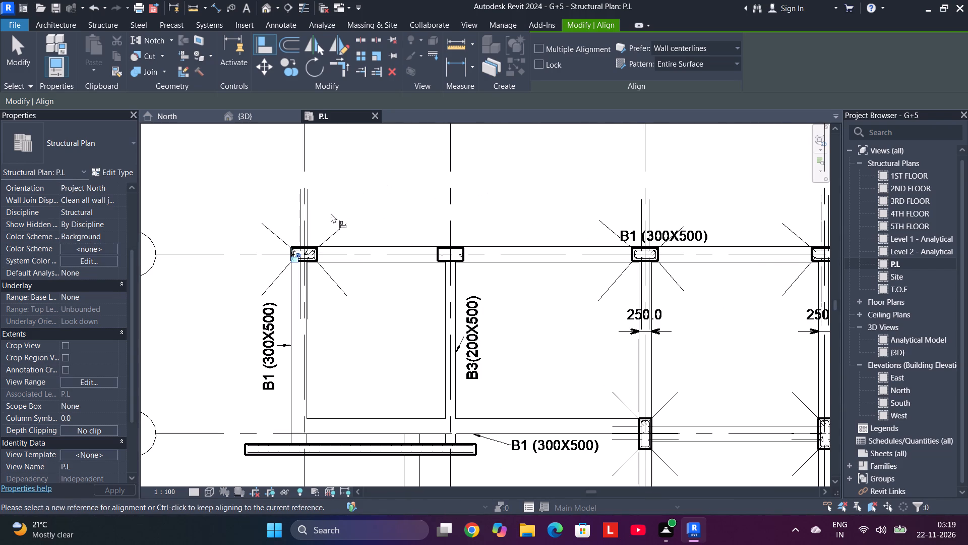
key(Escape)
key(Escape)
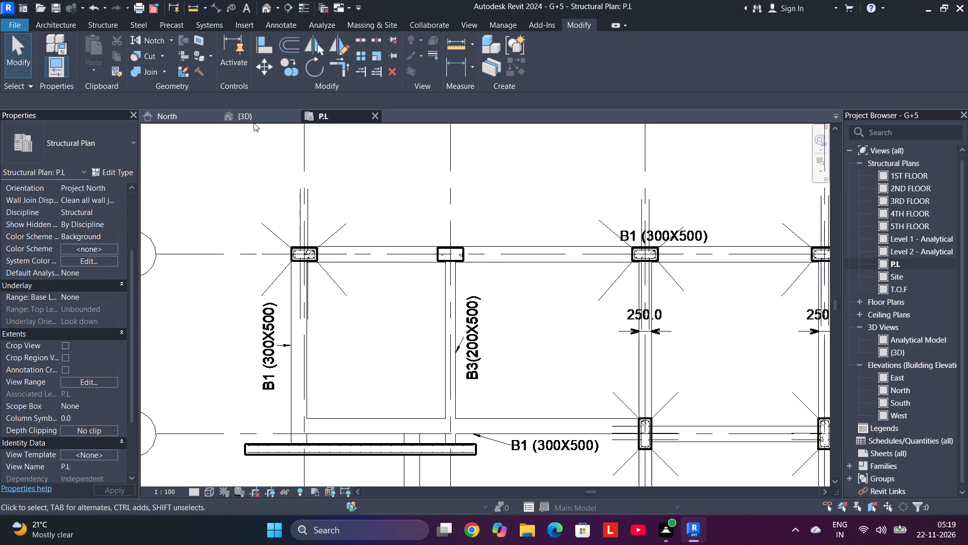
Start the Beam command, dismiss the save reminder, save the project with the 3D view open, and return to the P.L plan.
click(108, 29)
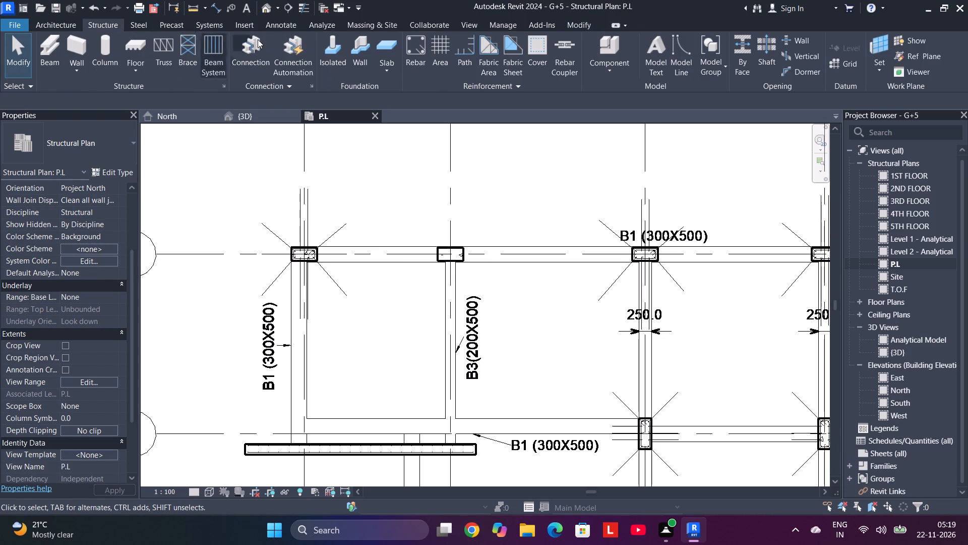
click(53, 51)
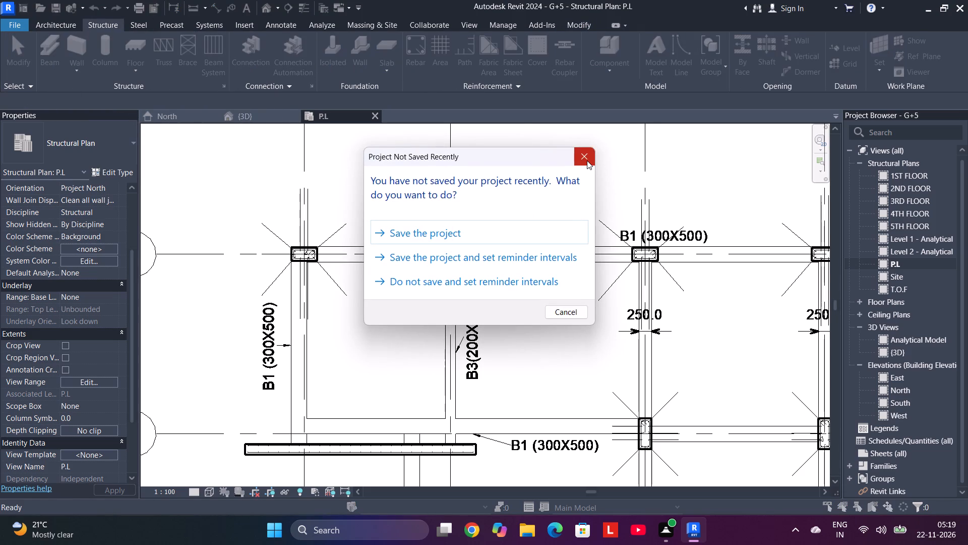
click(587, 160)
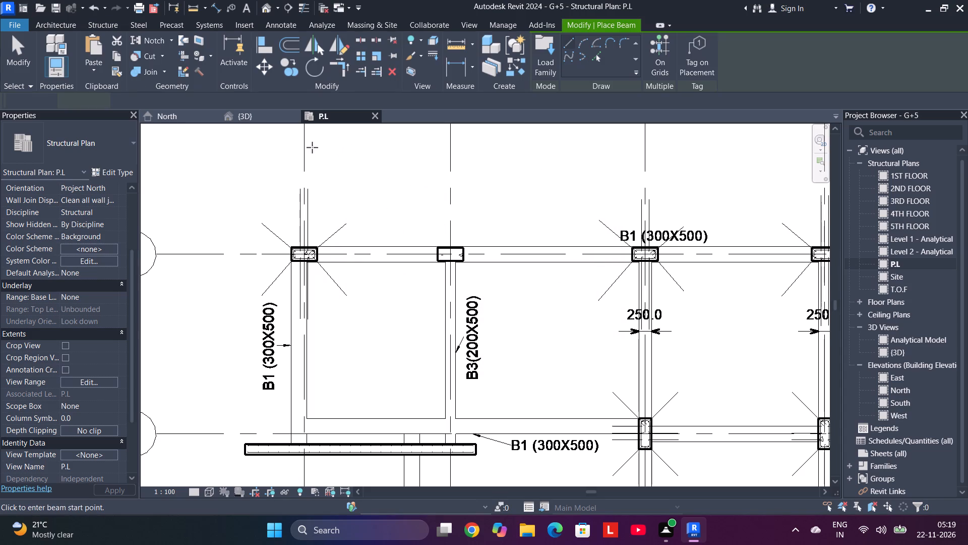
click(255, 120)
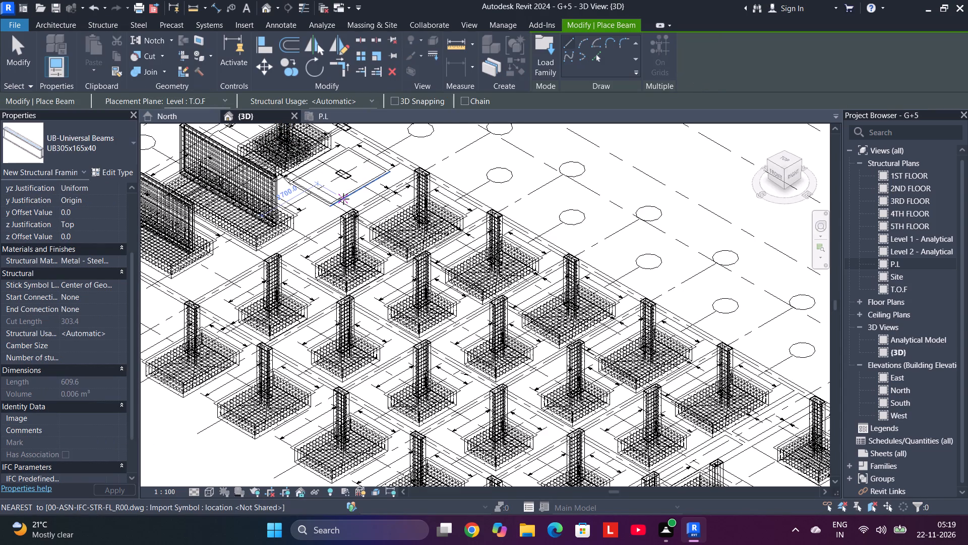
key(ctrl+s)
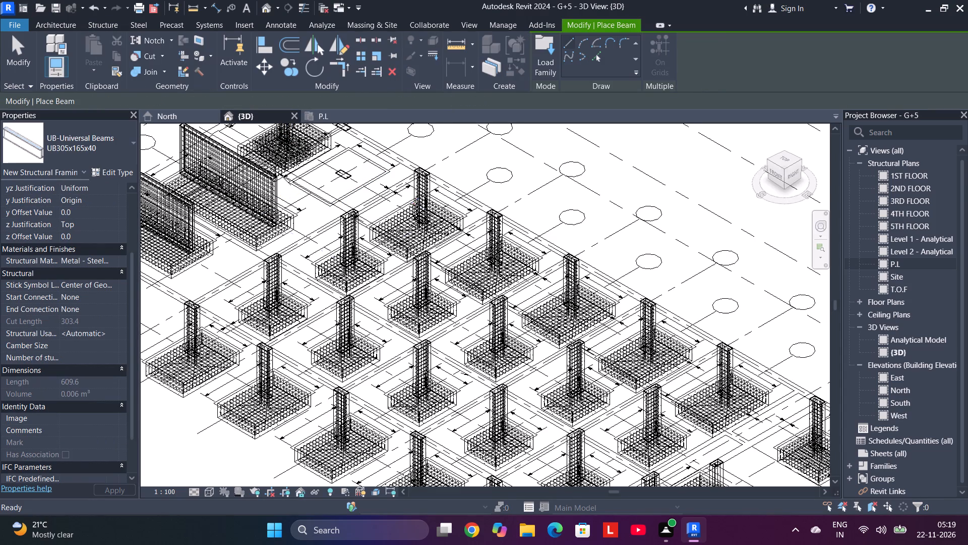
click(336, 120)
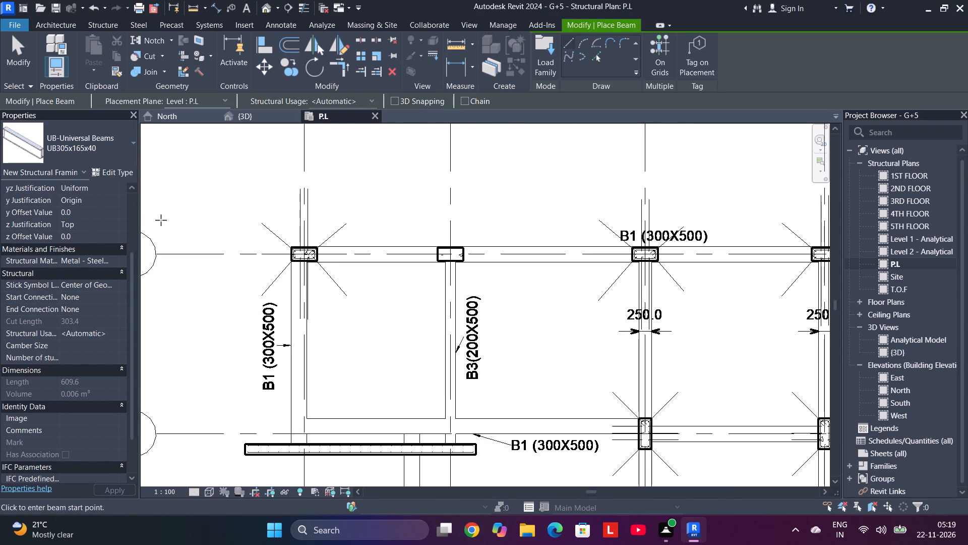
Choose the M_Concrete-Rectangular Beam type 300 x 600mm for the new beams and check its type properties.
click(103, 149)
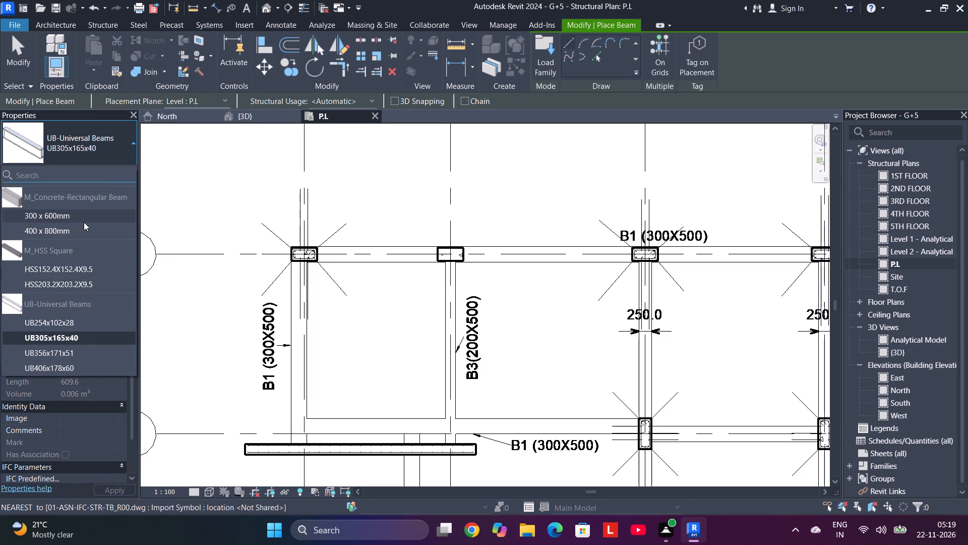
click(84, 222)
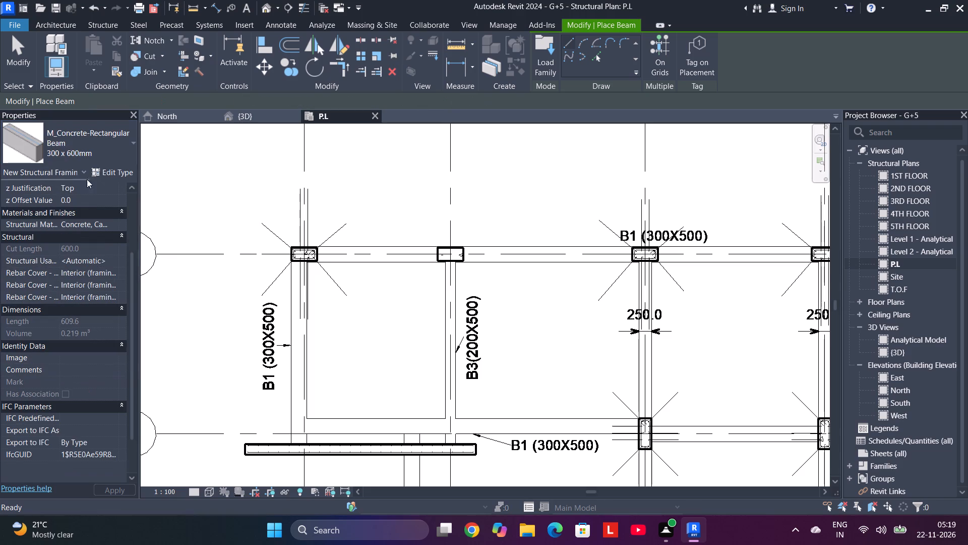
click(110, 169)
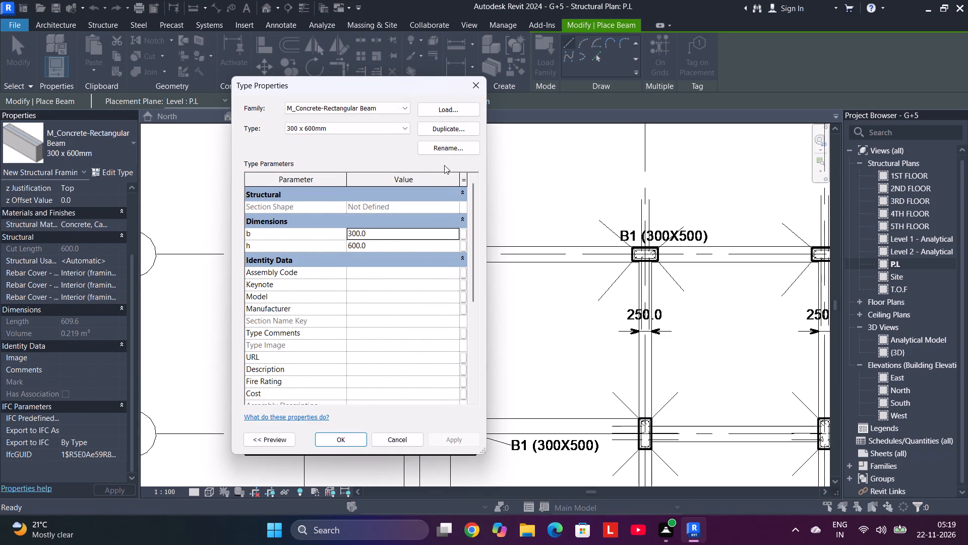
click(475, 84)
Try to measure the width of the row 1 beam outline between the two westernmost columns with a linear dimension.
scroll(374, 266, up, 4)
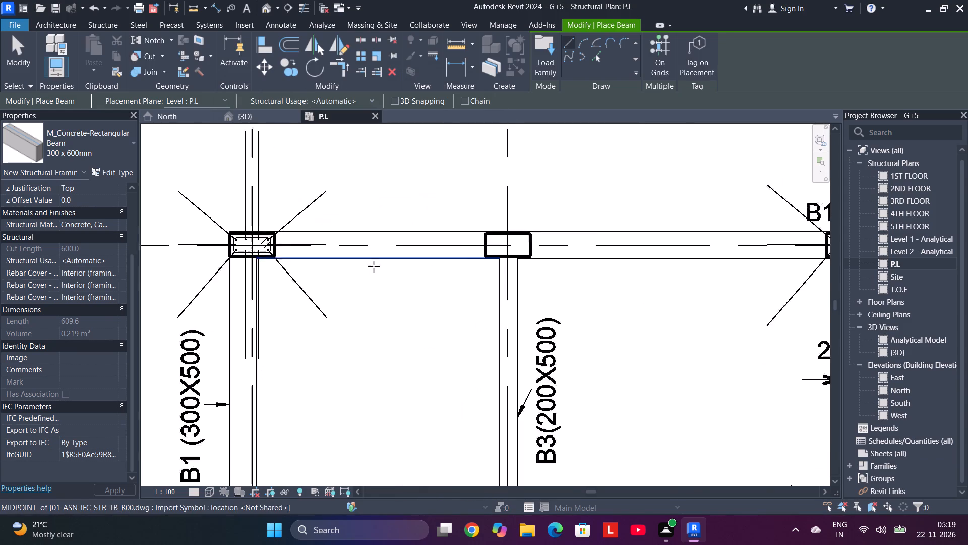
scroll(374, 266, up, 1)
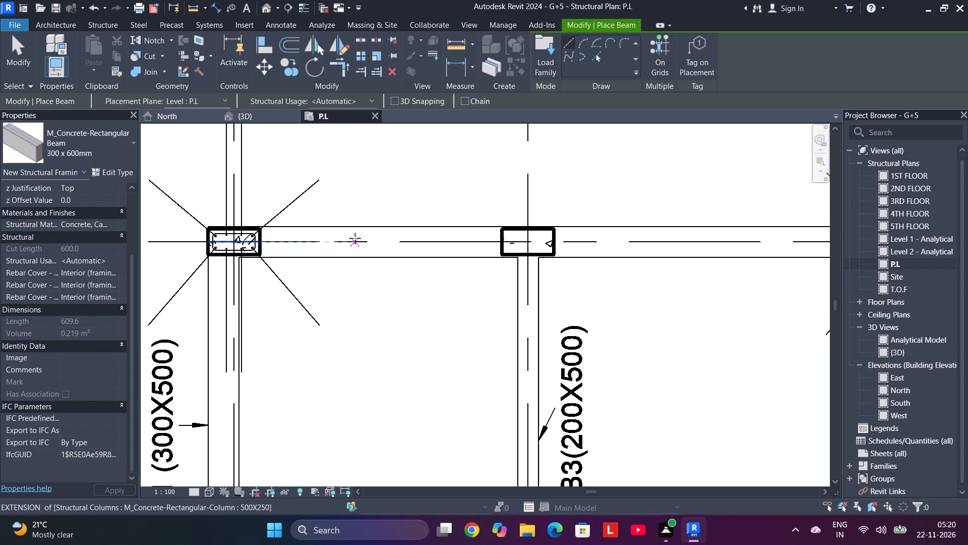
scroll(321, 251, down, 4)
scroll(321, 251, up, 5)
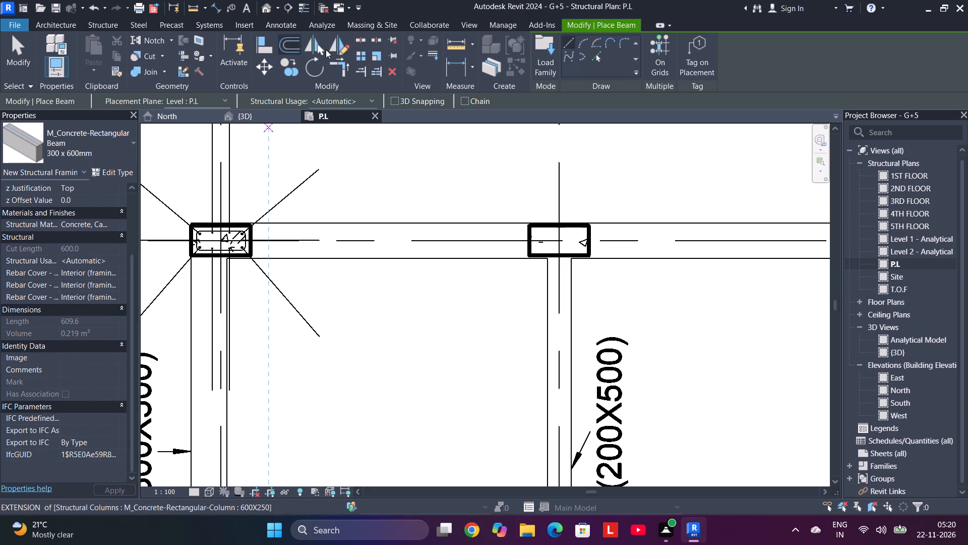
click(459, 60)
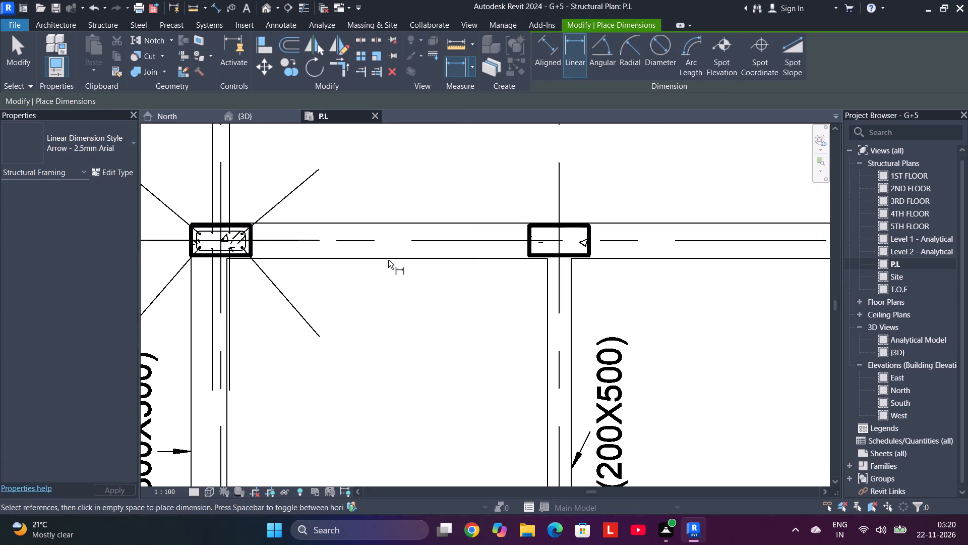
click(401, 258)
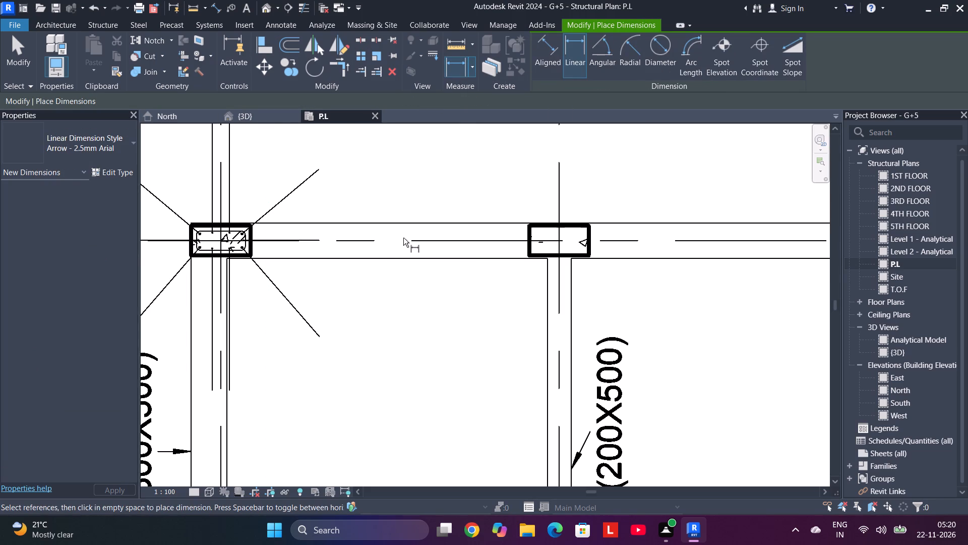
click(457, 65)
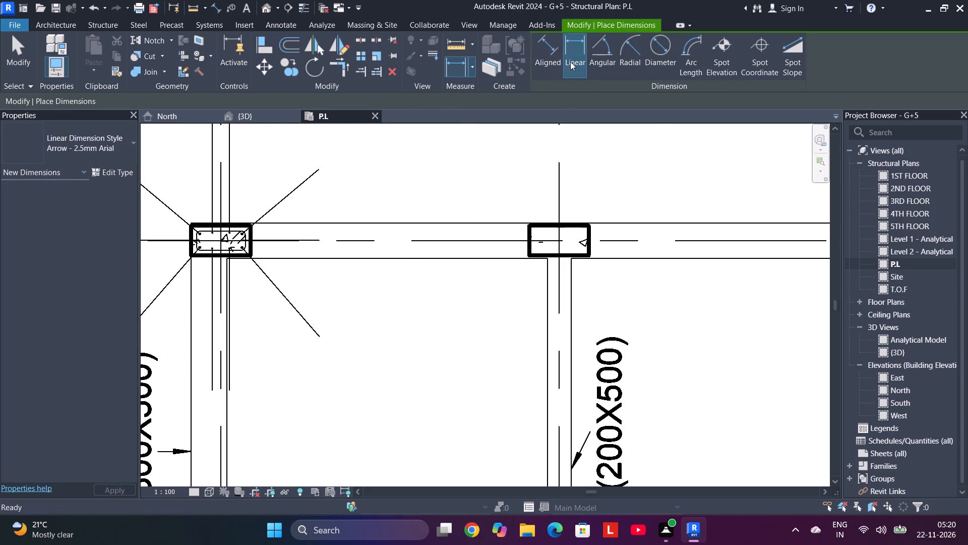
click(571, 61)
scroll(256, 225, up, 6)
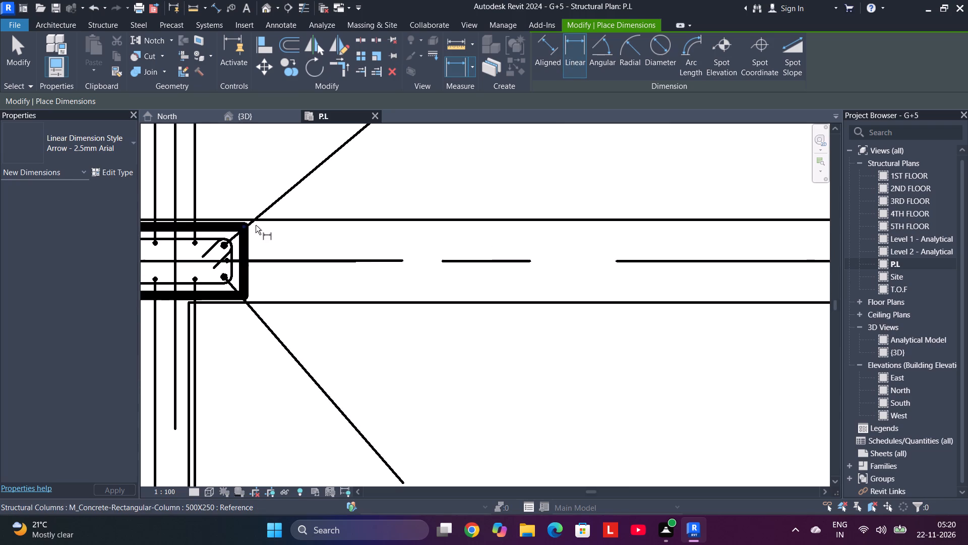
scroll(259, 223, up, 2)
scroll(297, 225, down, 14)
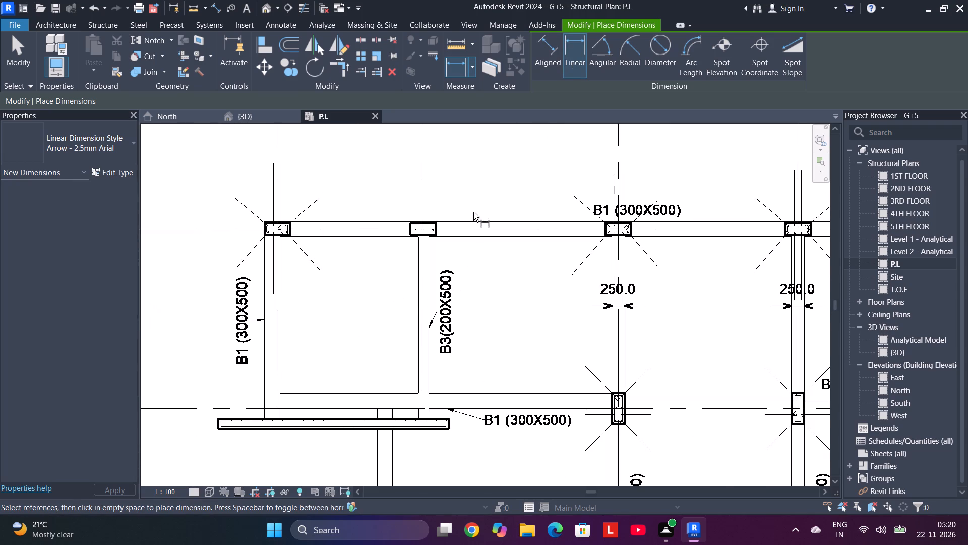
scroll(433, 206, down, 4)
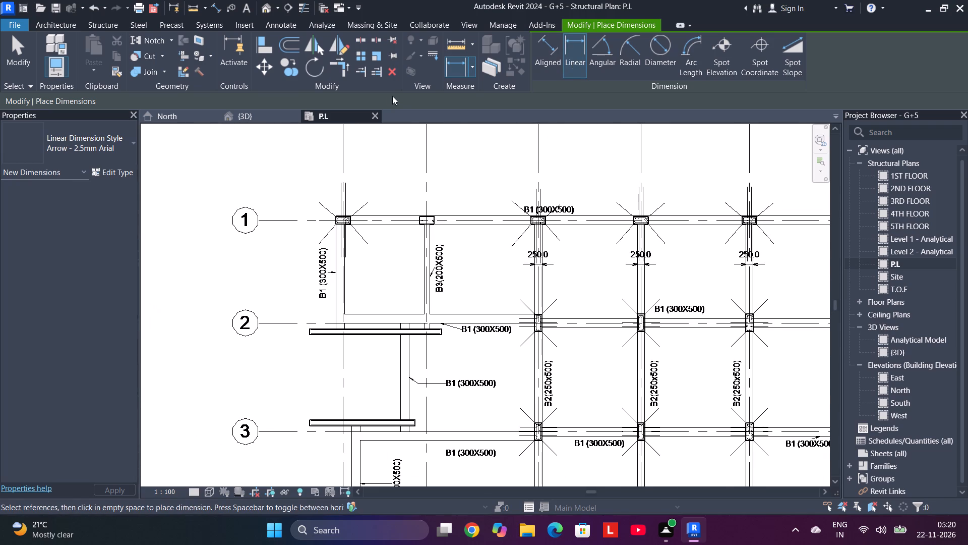
Restart the Beam command and duplicate the 300 x 600mm concrete beam type under the name "300X500 1".
click(109, 24)
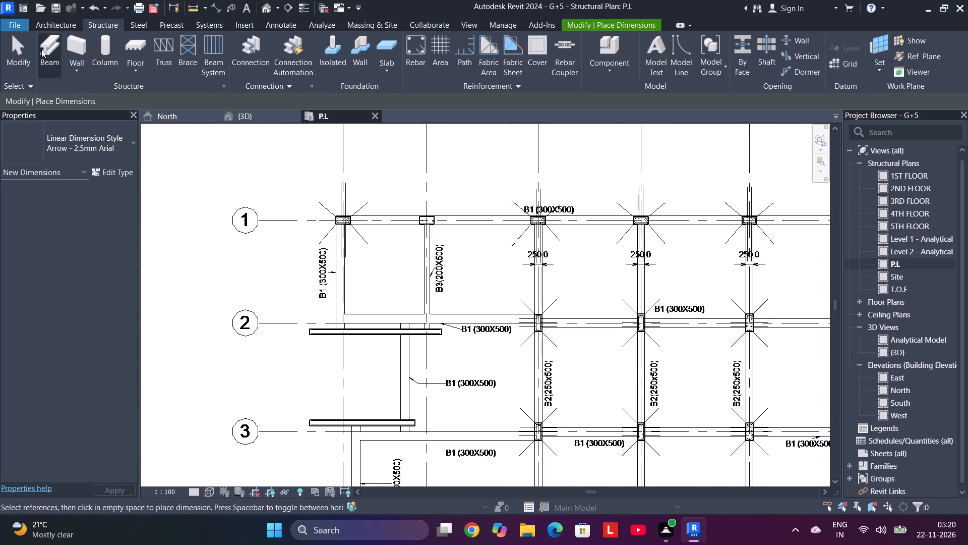
click(44, 46)
click(109, 176)
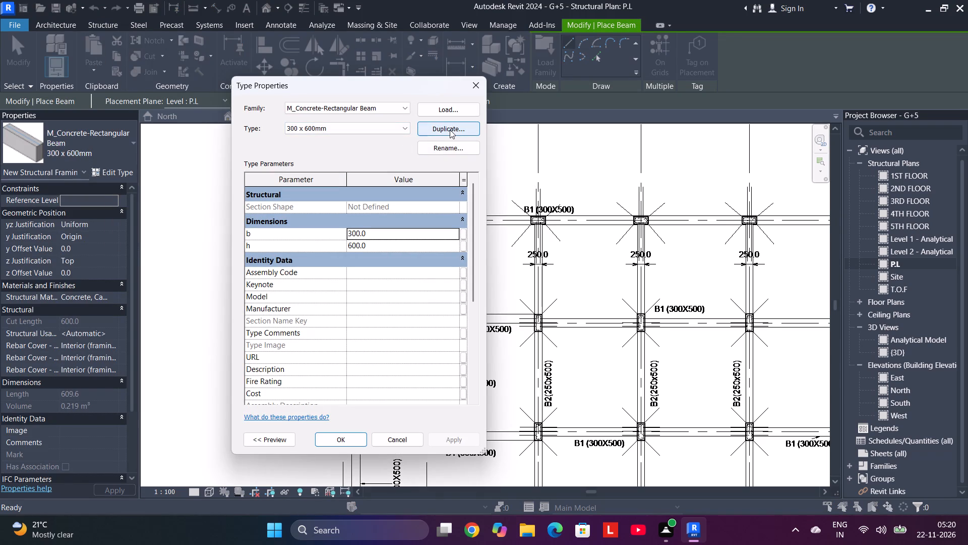
click(450, 130)
drag(704, 195, 628, 197)
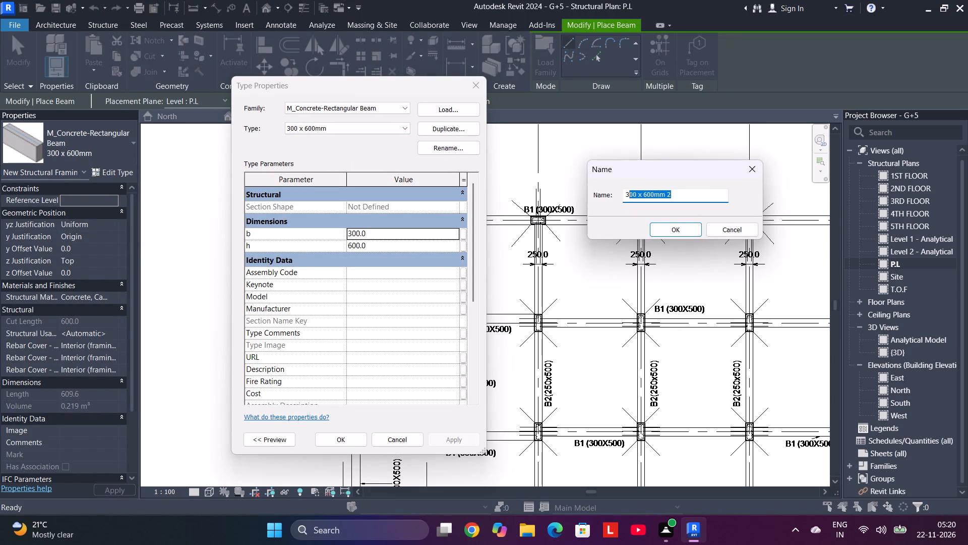
drag(628, 197, 600, 200)
text(300)
key(z)
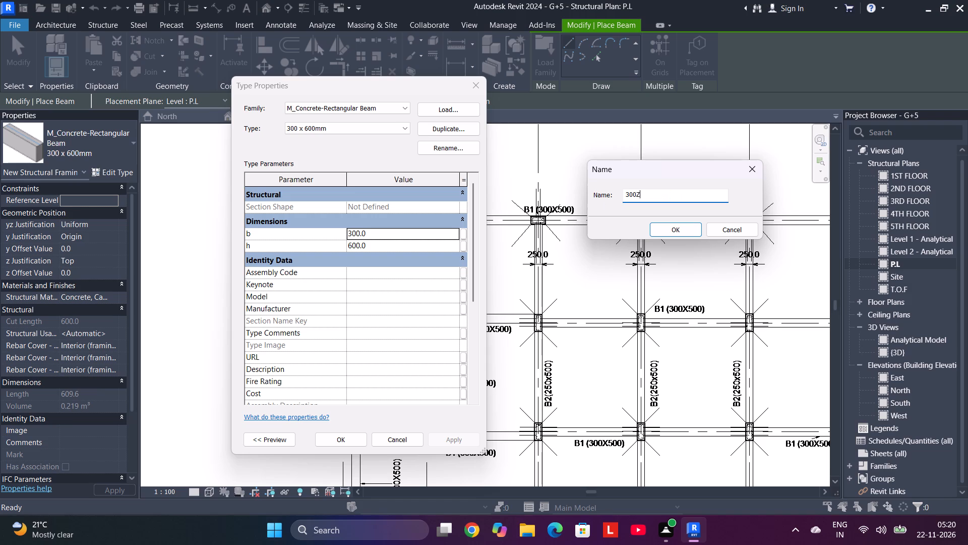
key(BackSpace)
key(x)
text(500)
key(space)
key(space)
key(0)
key(BackSpace)
key(1)
key(Return)
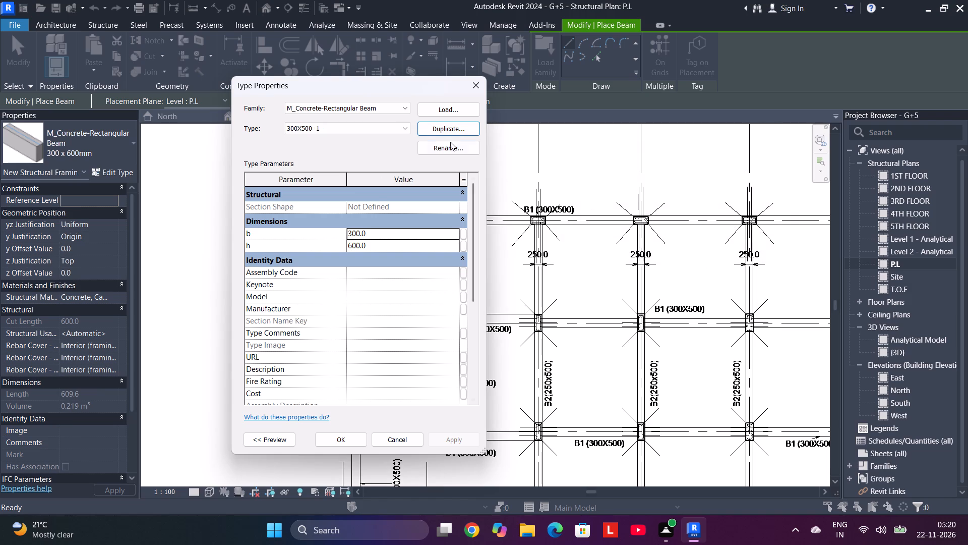
Set the height h of the duplicated beam type to 500 mm, apply it and close the type properties.
click(383, 232)
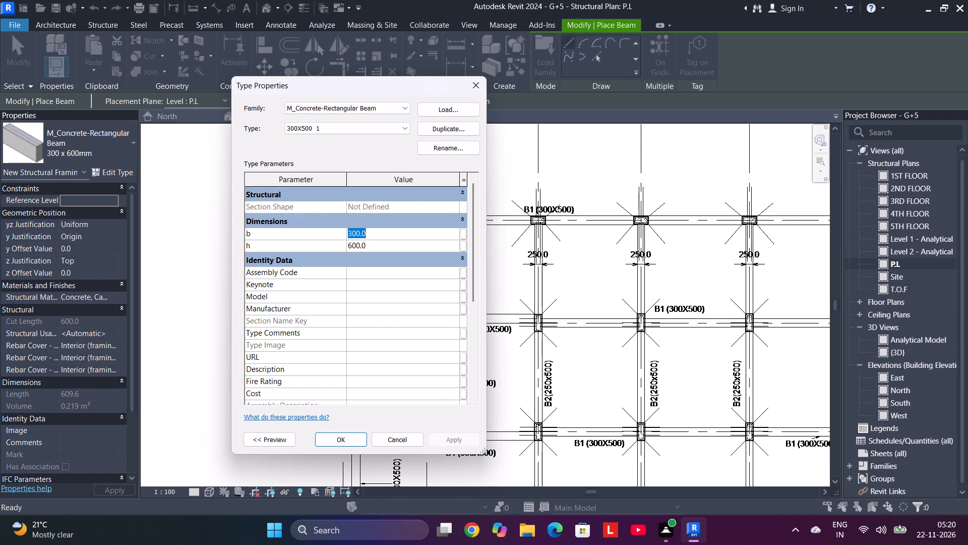
click(381, 243)
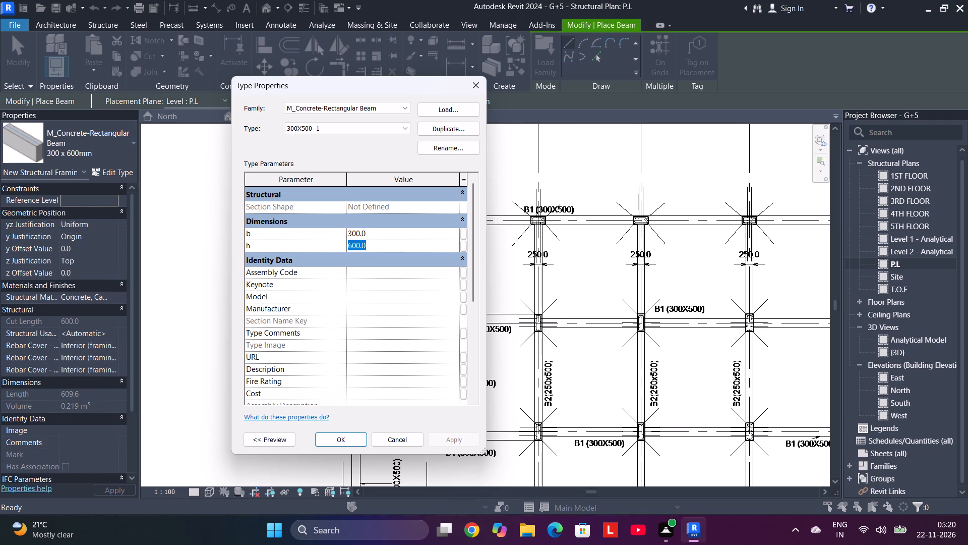
text(500)
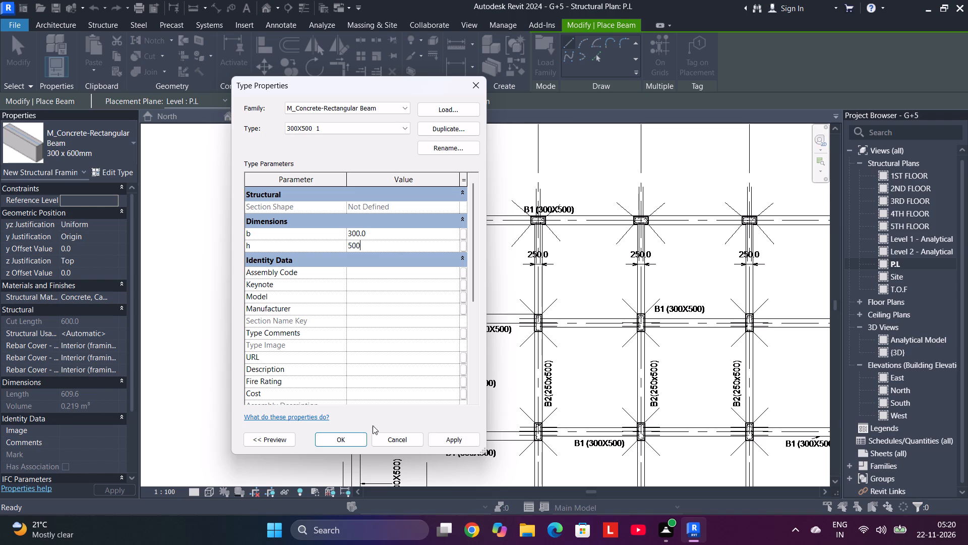
click(467, 443)
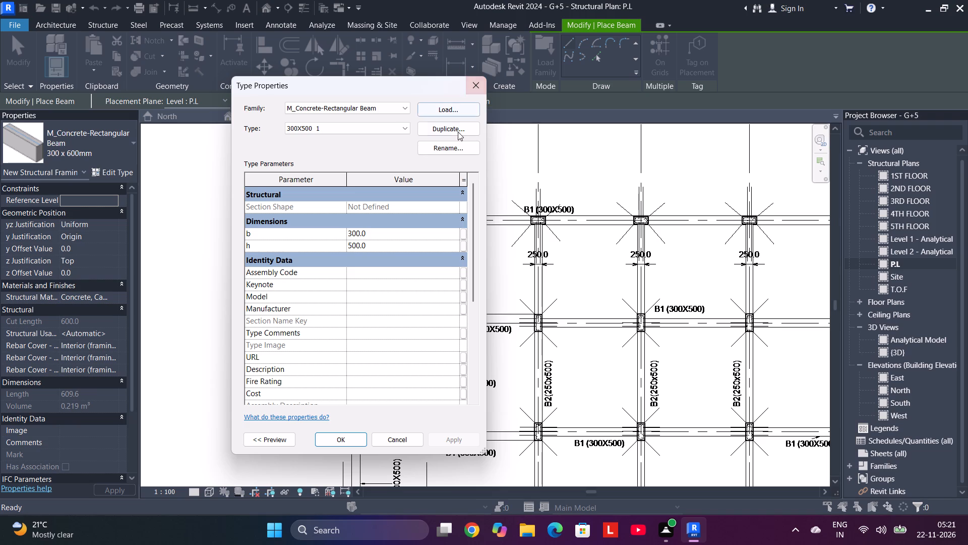
drag(377, 84, 619, 95)
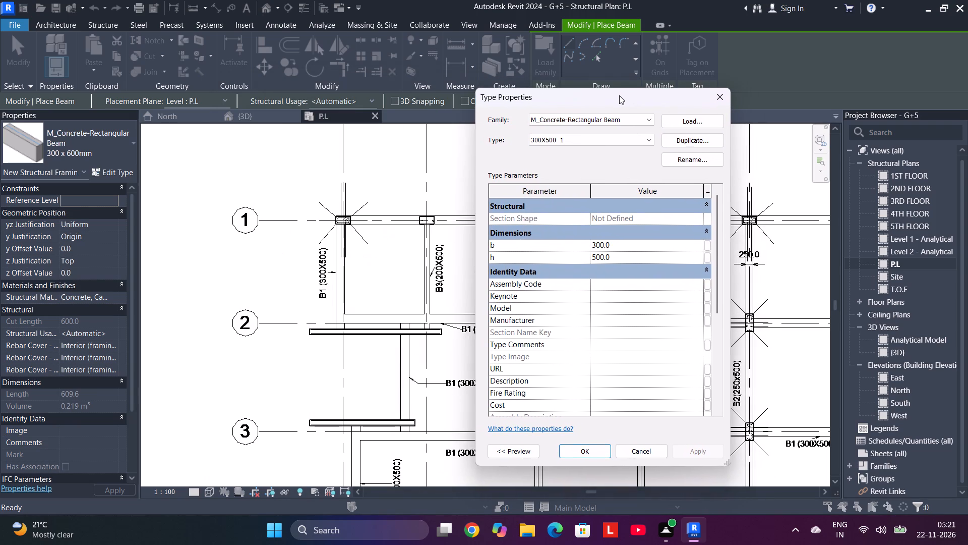
drag(628, 94, 356, 67)
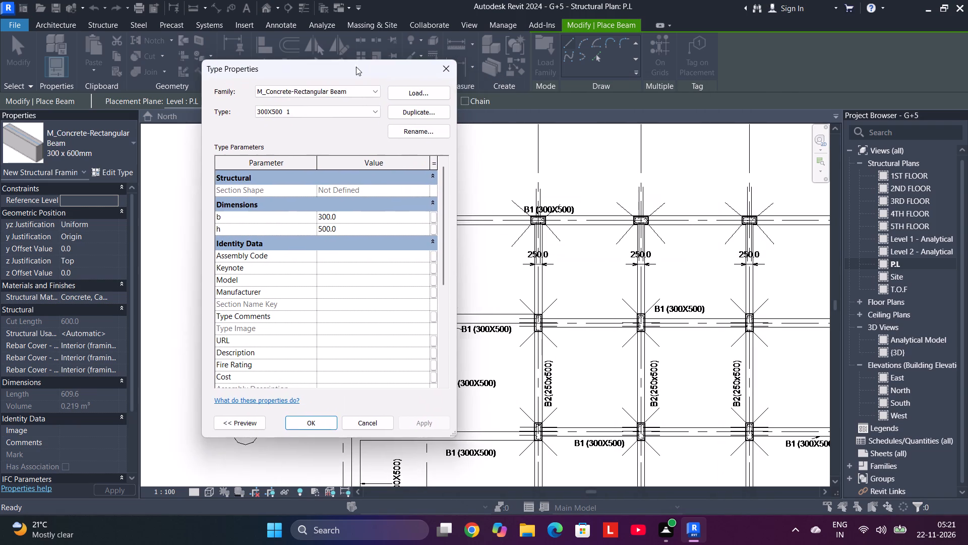
drag(356, 67, 250, 84)
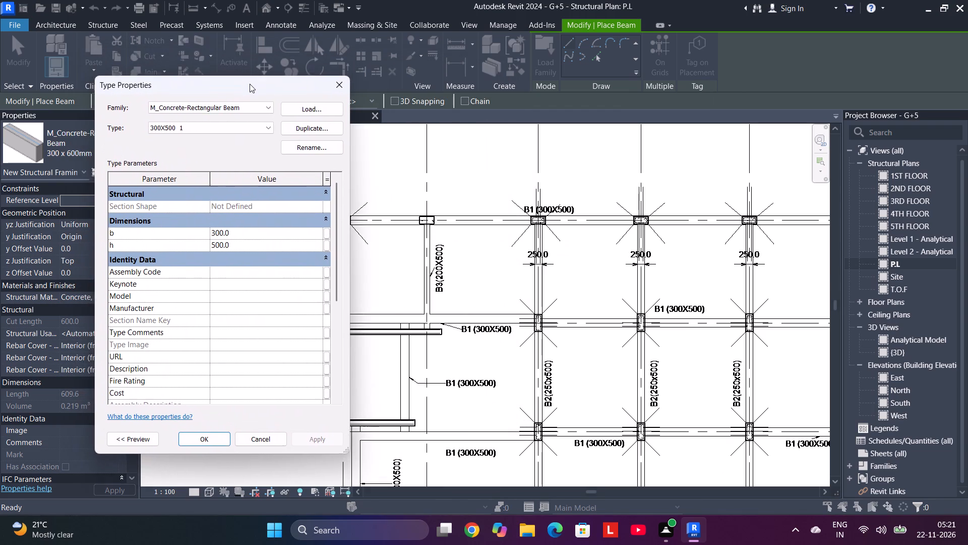
drag(250, 84, 339, 136)
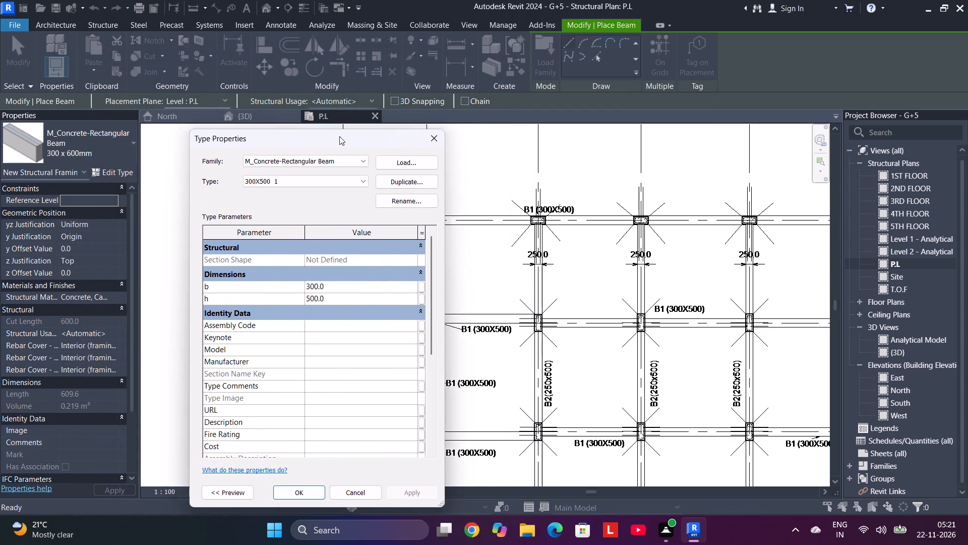
drag(339, 136, 280, 128)
scroll(504, 217, down, 4)
middle_drag(518, 241, 447, 220)
click(375, 135)
Examine the beam layout and the beam size labels across the P.L plan.
middle_drag(507, 268, 316, 155)
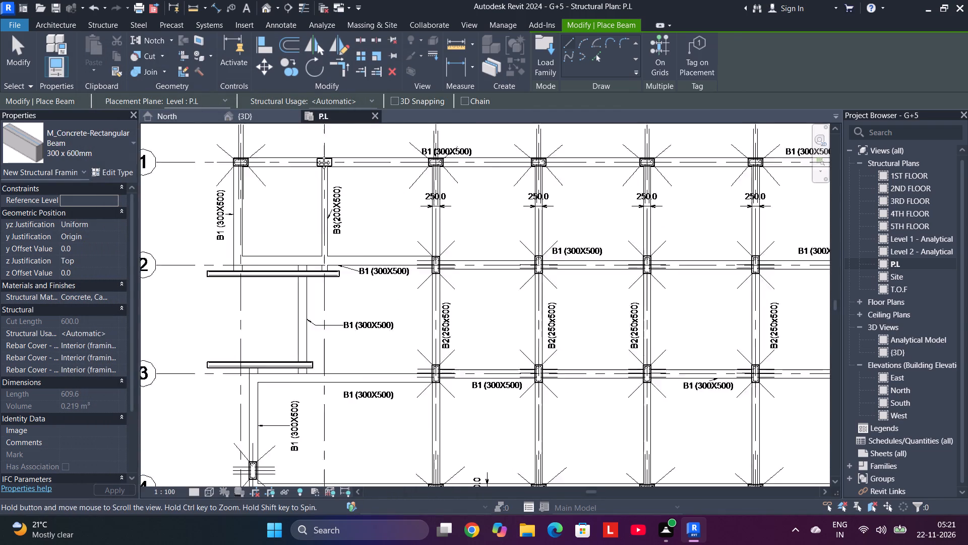
middle_drag(316, 155, 292, 138)
scroll(453, 266, down, 3)
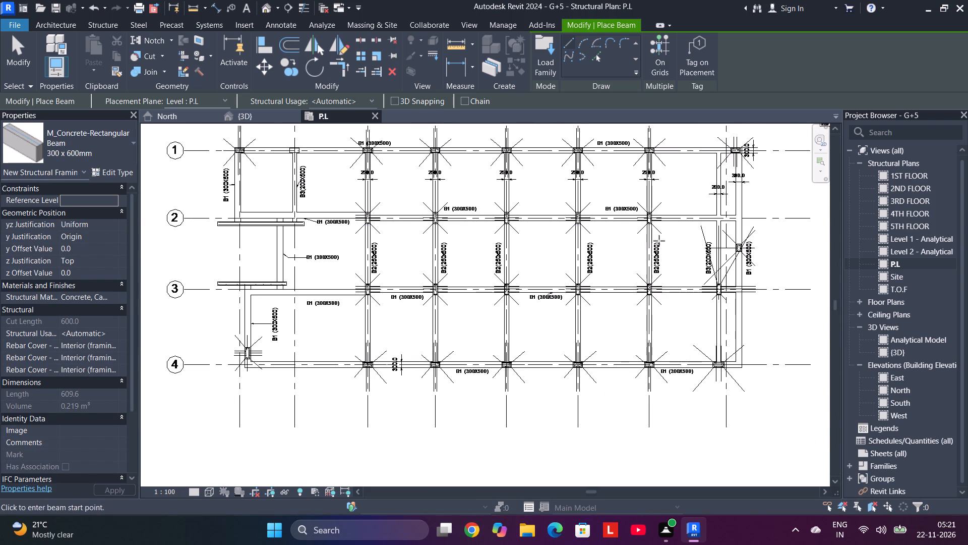
scroll(284, 262, up, 2)
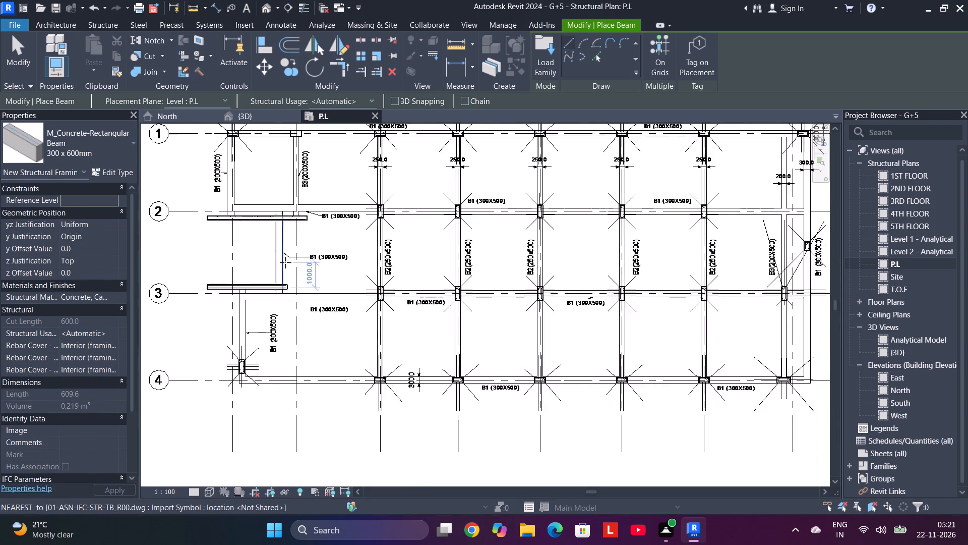
scroll(285, 262, up, 1)
middle_drag(362, 227, 373, 307)
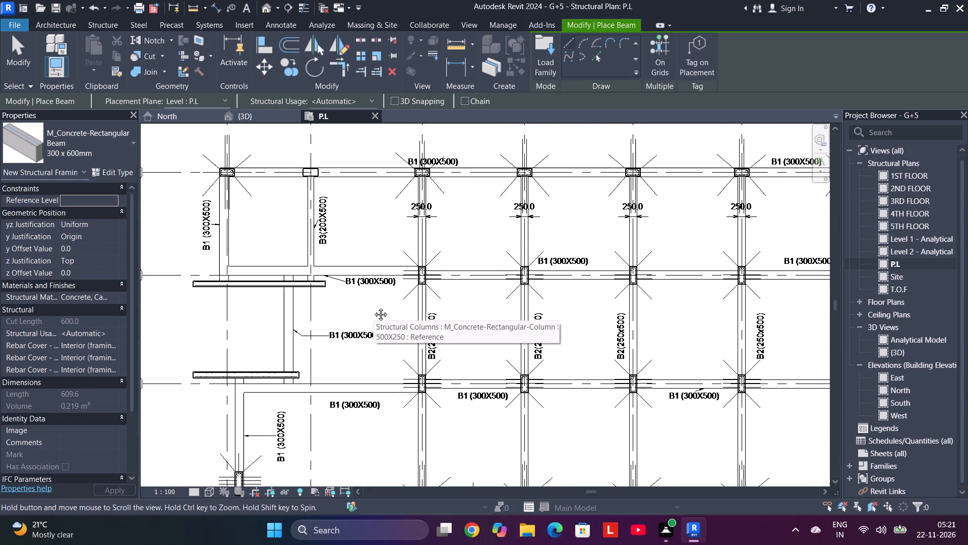
middle_drag(373, 307, 272, 313)
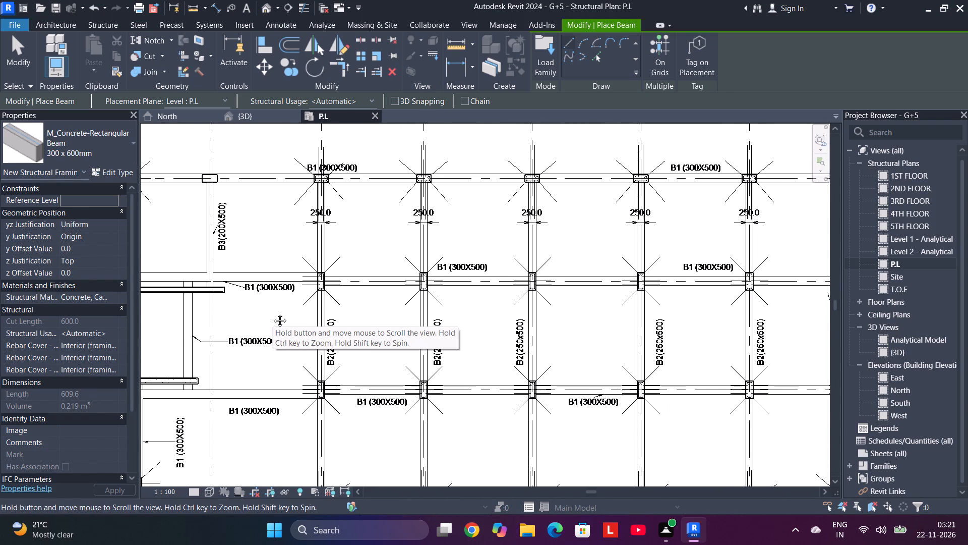
middle_drag(272, 313, 274, 312)
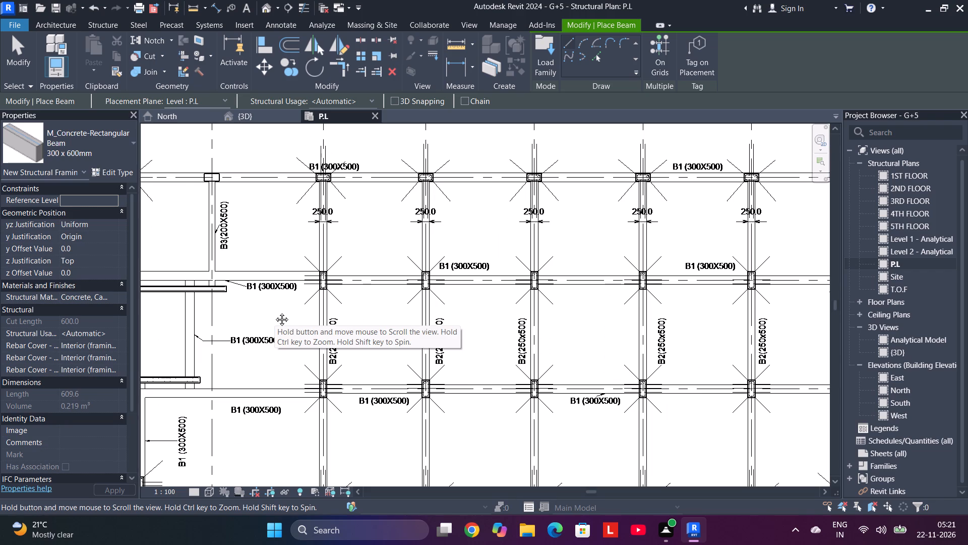
middle_drag(274, 312, 269, 309)
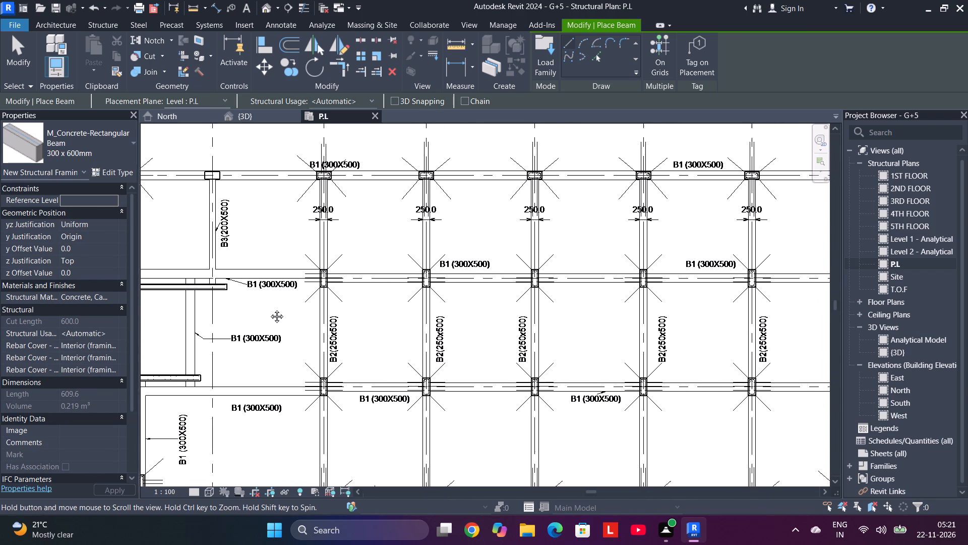
Duplicate the 300 x 600mm concrete rectangular beam type under the name "250X500 2".
middle_drag(269, 309, 269, 309)
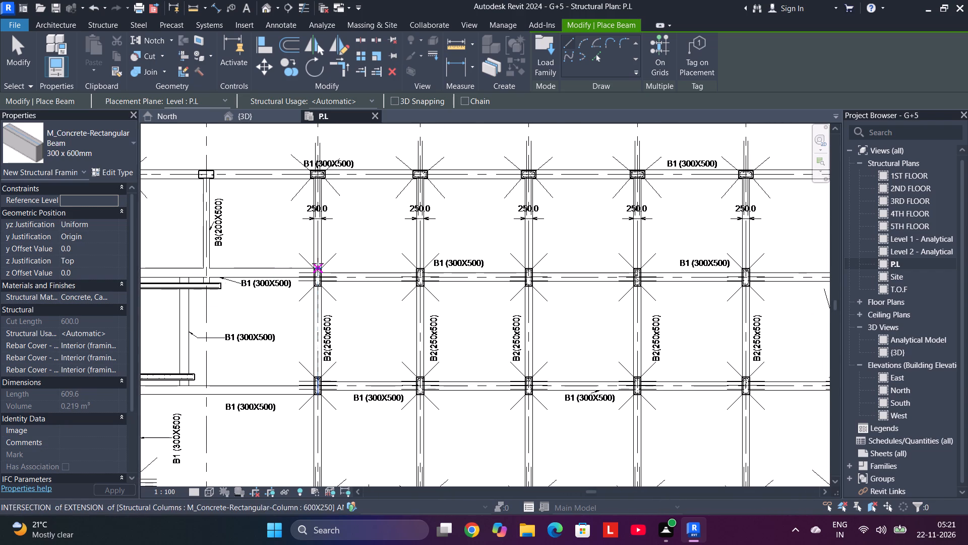
middle_drag(440, 322, 430, 285)
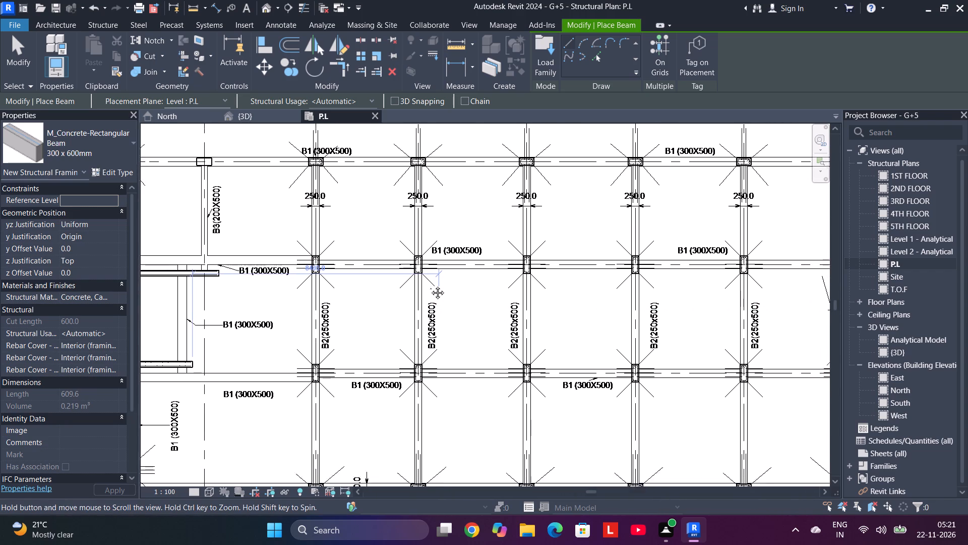
middle_drag(430, 285, 496, 326)
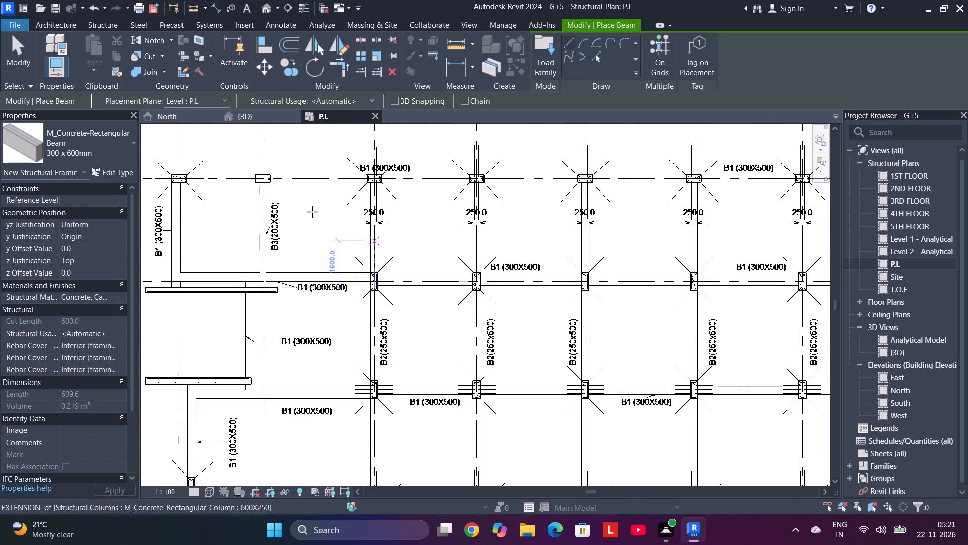
click(124, 174)
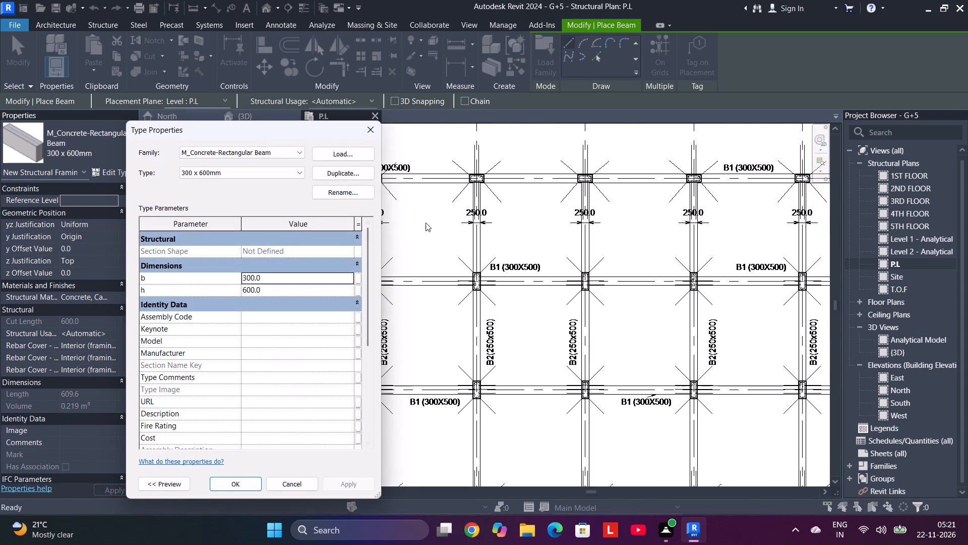
click(344, 174)
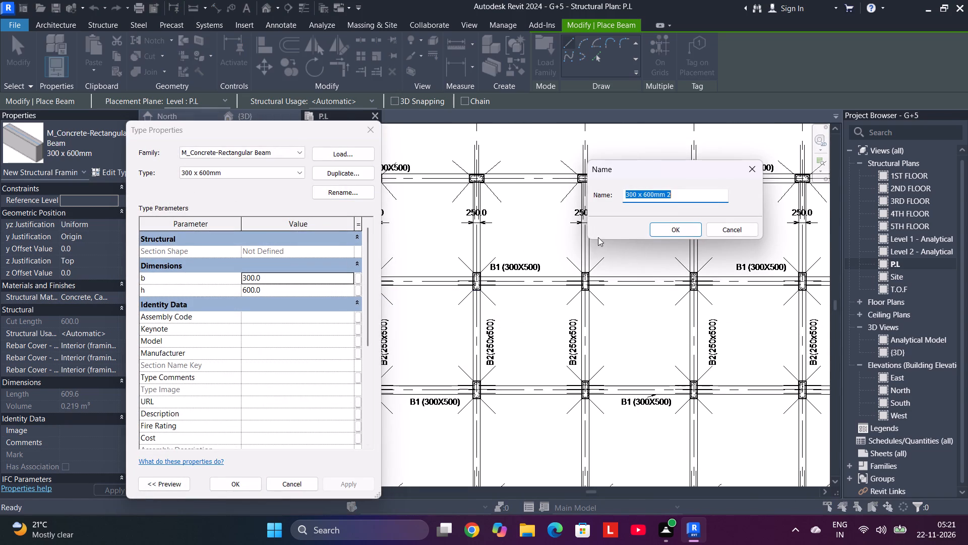
drag(679, 194, 587, 205)
text(250)
key(x)
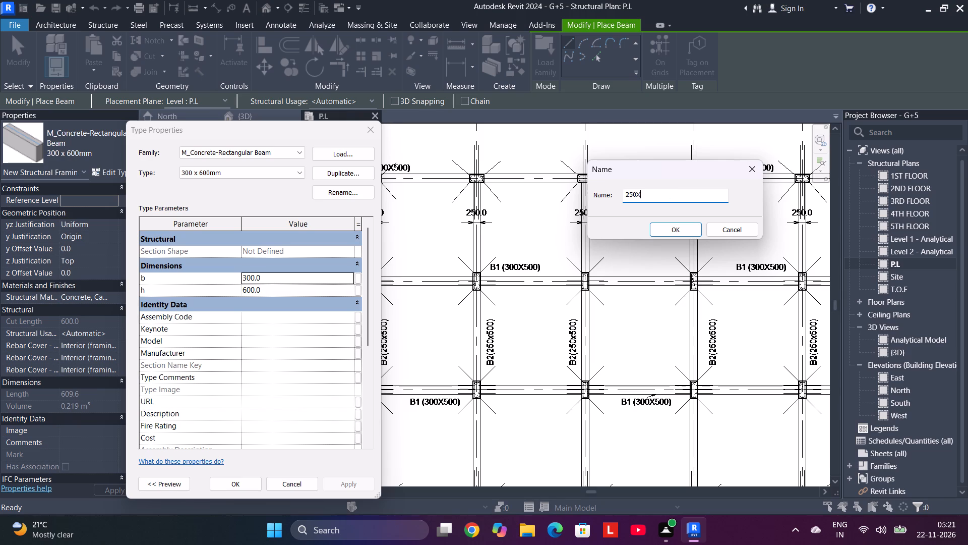
text(500)
key(space)
key(space)
text(2)
click(659, 229)
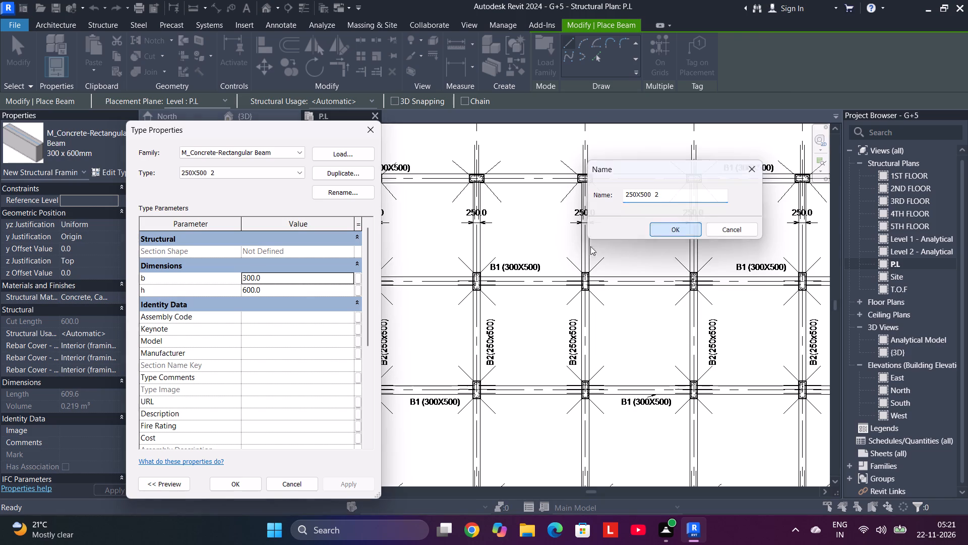
Set the new beam type's width b to 250 mm and height h to 500 mm, and accept the type properties.
click(277, 279)
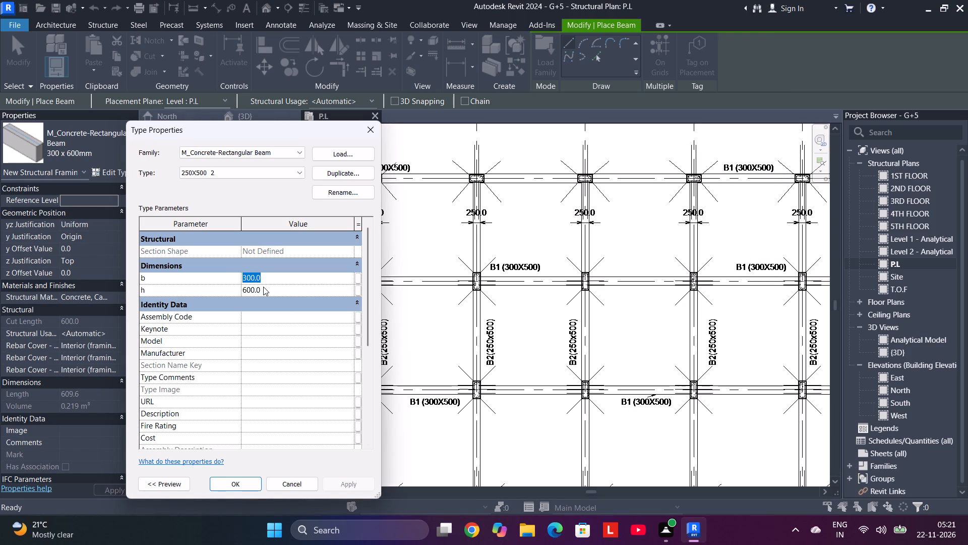
text(250)
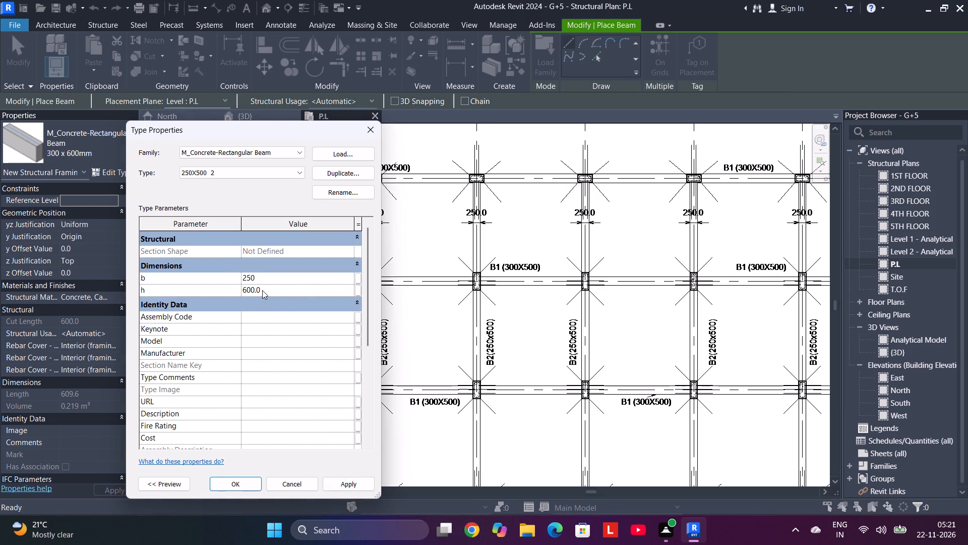
click(262, 290)
drag(262, 290, 158, 282)
text(500)
key(Return)
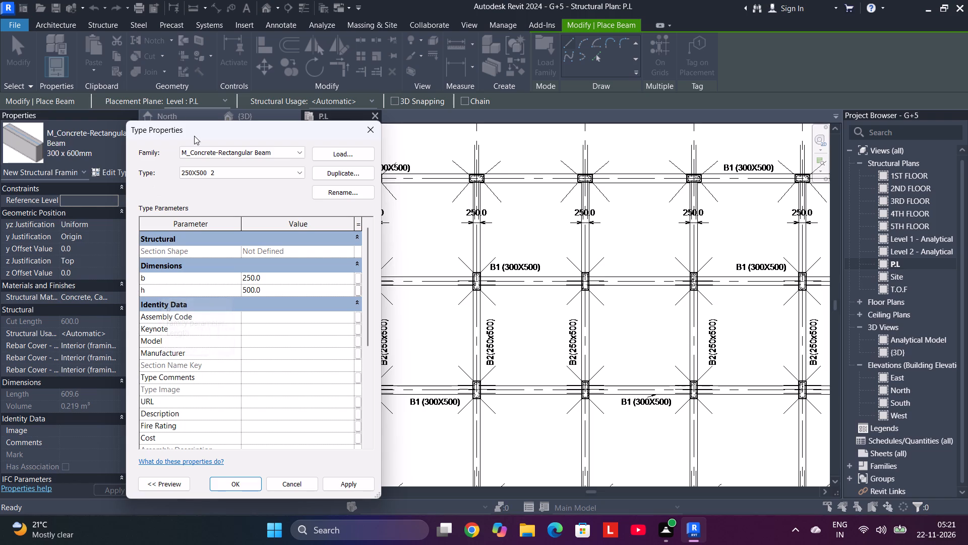
drag(194, 136, 539, 97)
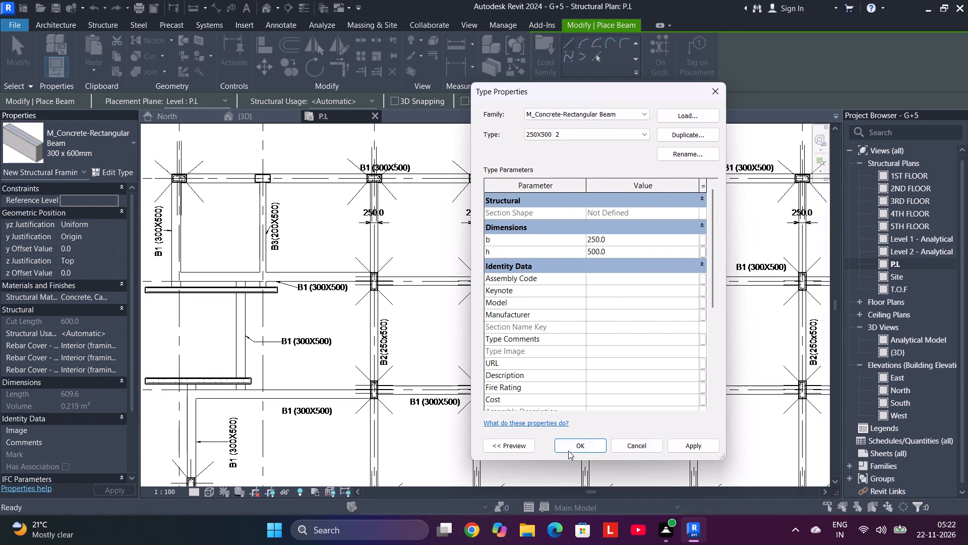
click(568, 451)
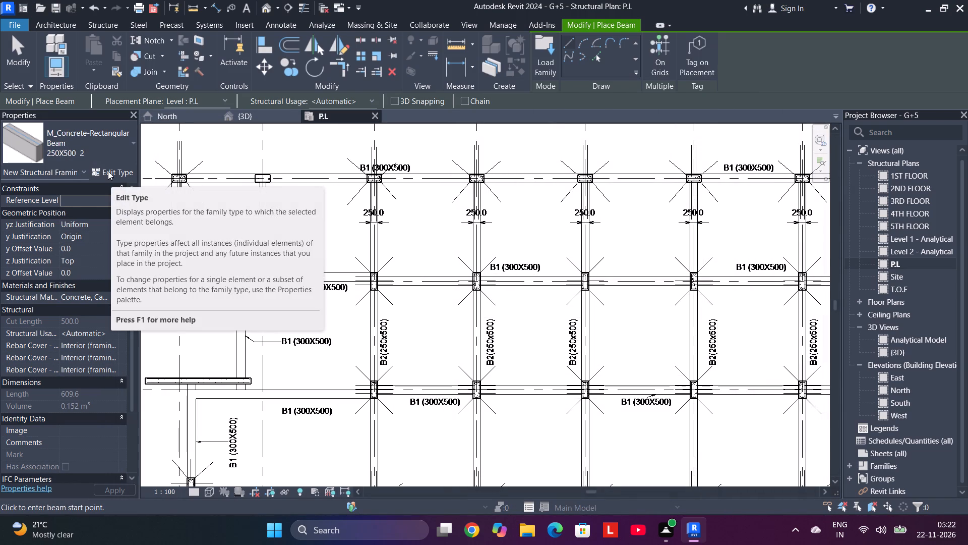
Duplicate the "250X500 2" beam type under the name "200X500 3".
click(108, 171)
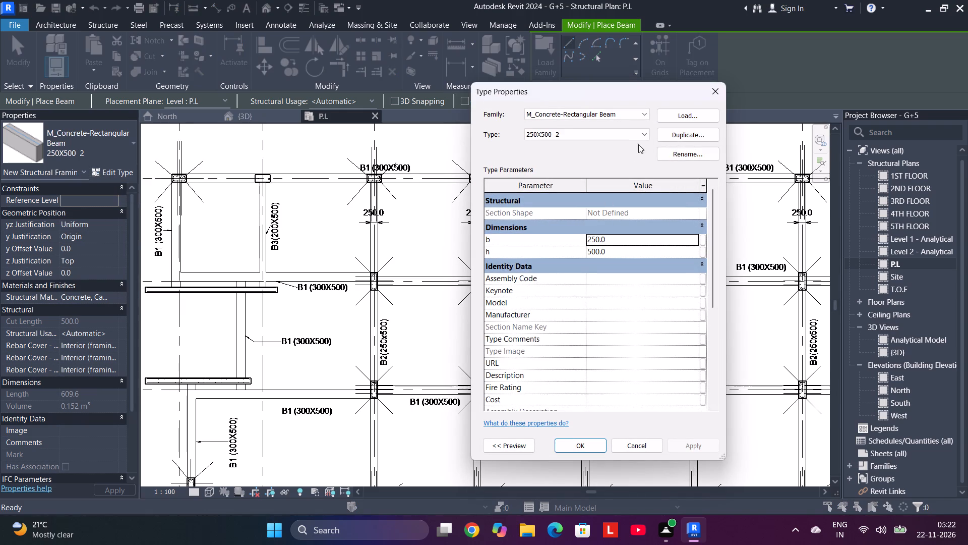
click(685, 134)
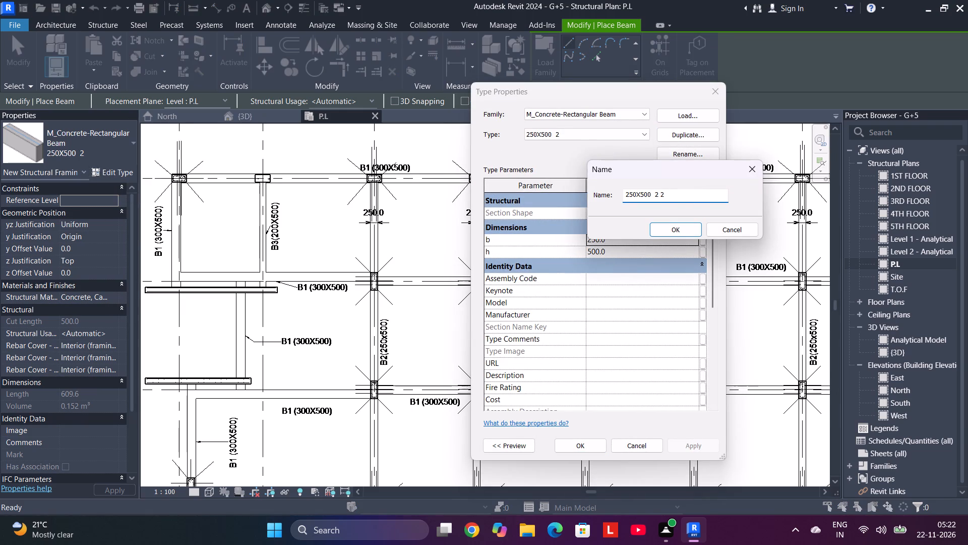
click(687, 199)
drag(680, 199, 603, 201)
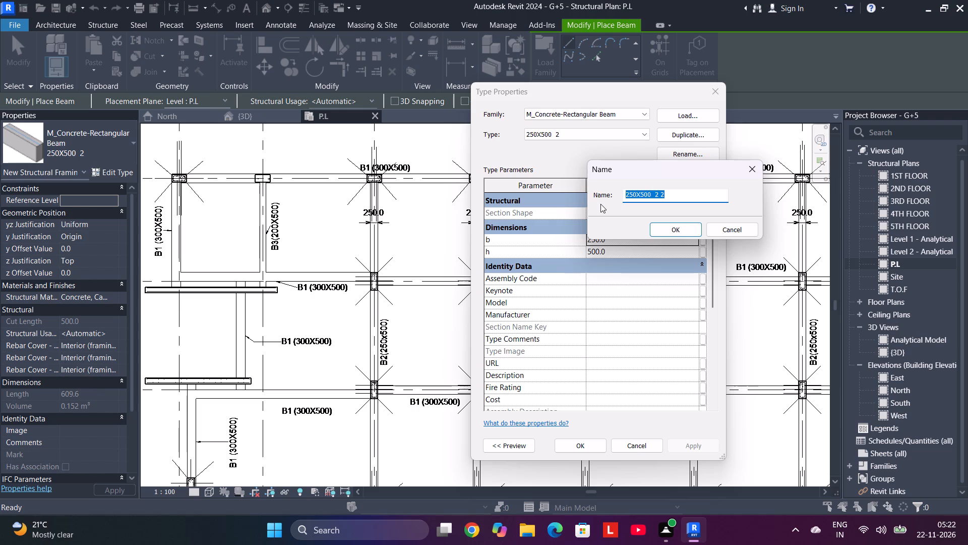
text(200)
key(x)
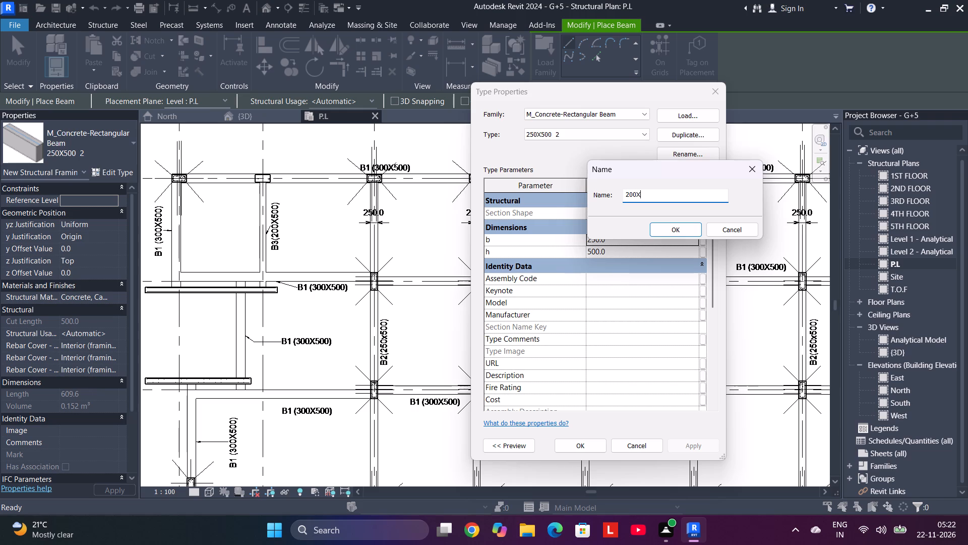
text(500)
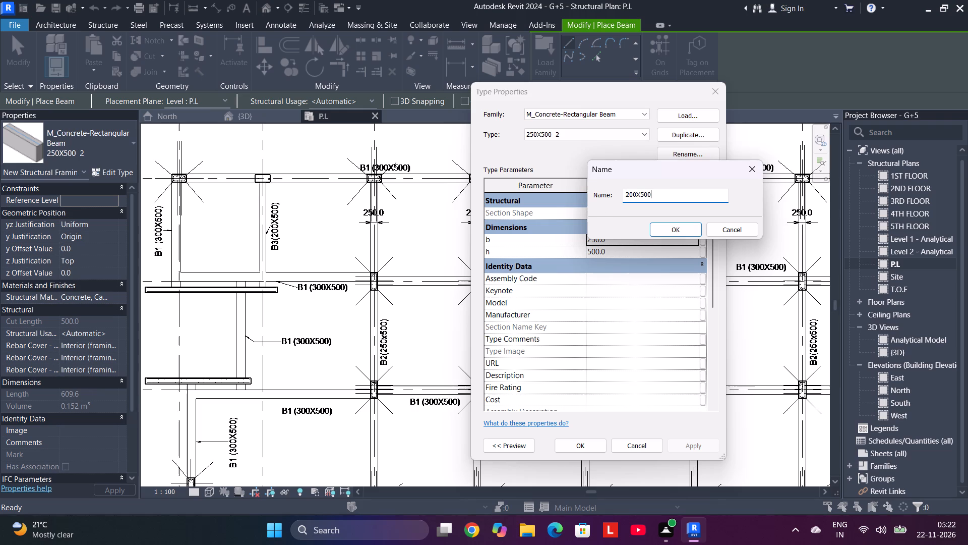
key(space)
key(space)
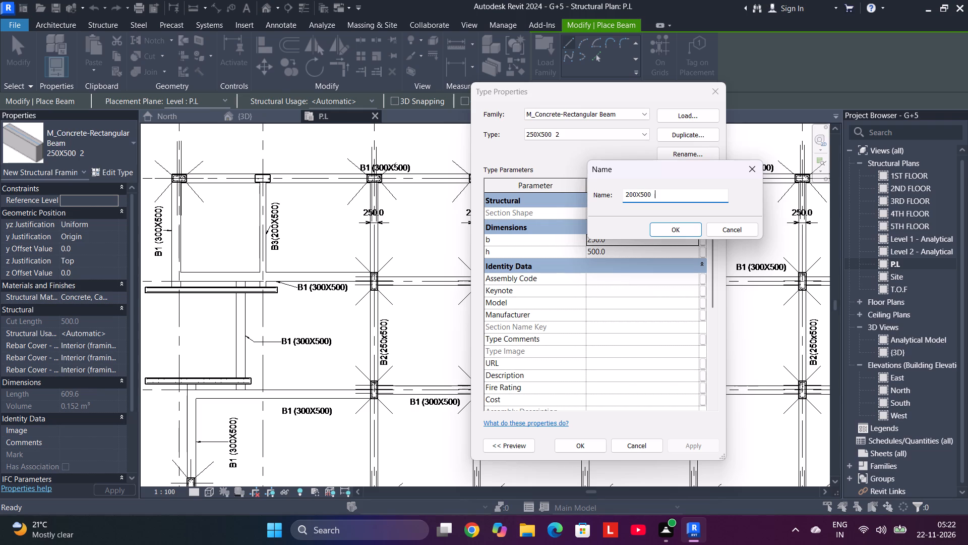
key(3)
key(Return)
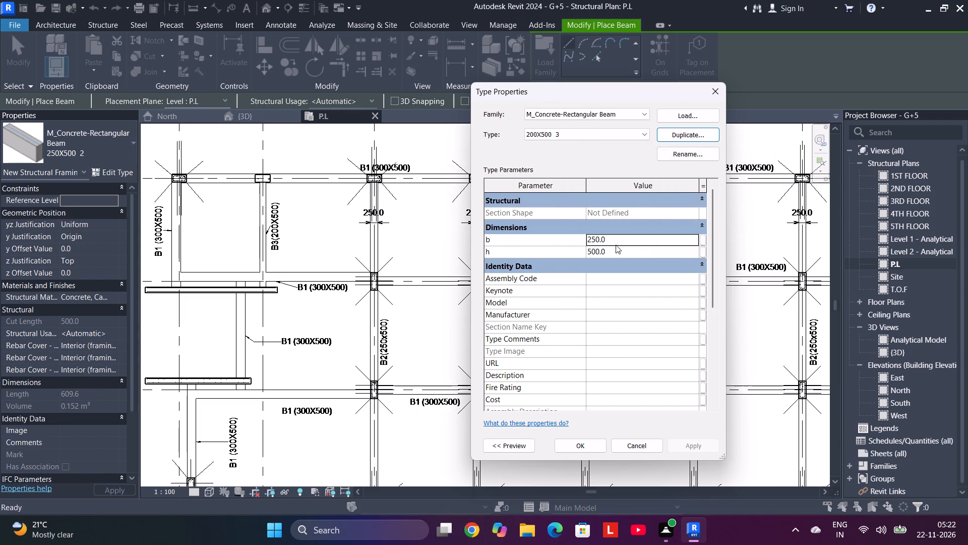
Set the width b of the "200X500 3" beam type to 200 mm and accept the type properties.
click(616, 236)
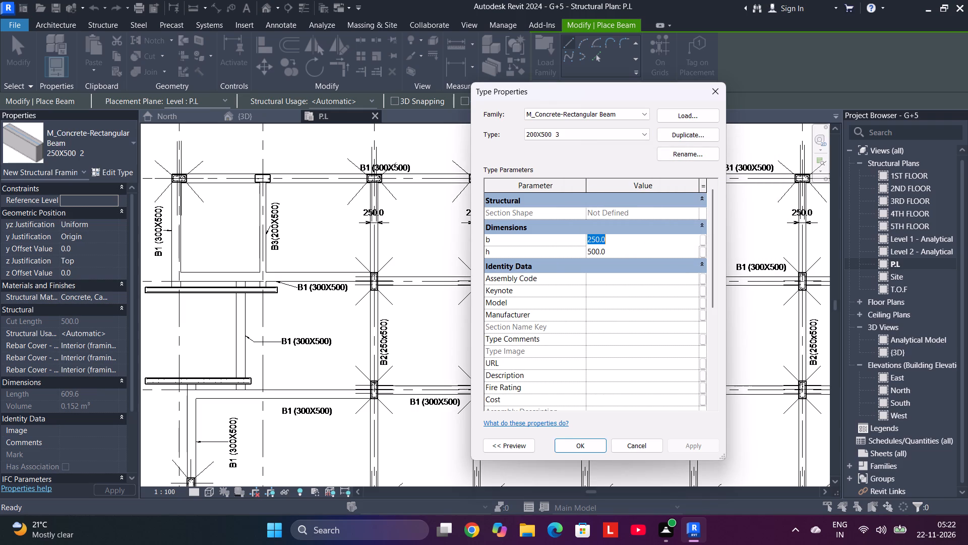
text(200)
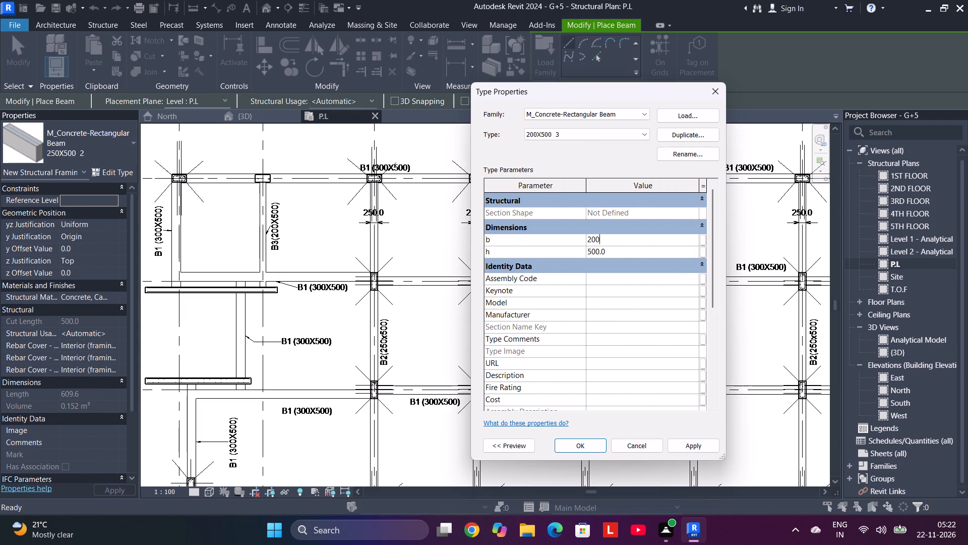
key(Return)
click(581, 447)
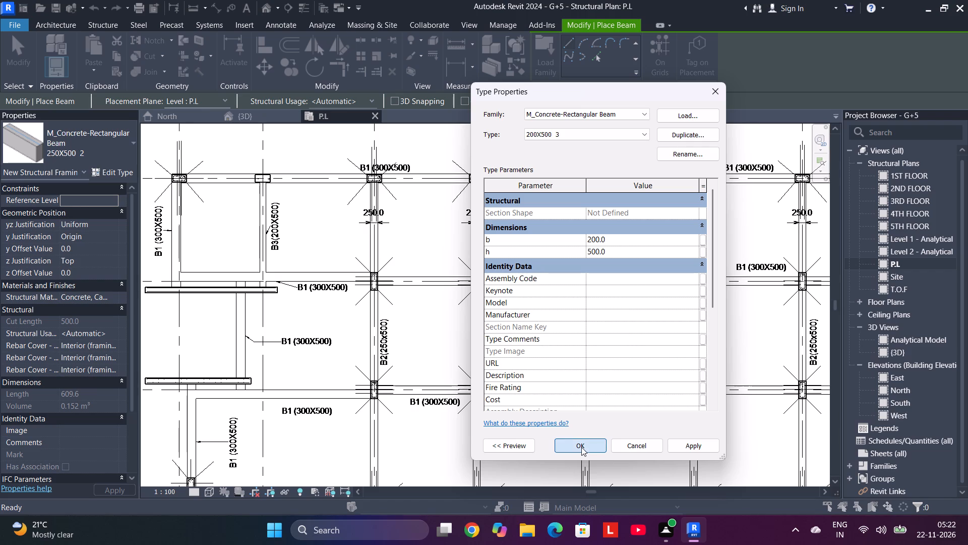
Choose the "300X500 1" concrete beam type for placement.
click(76, 155)
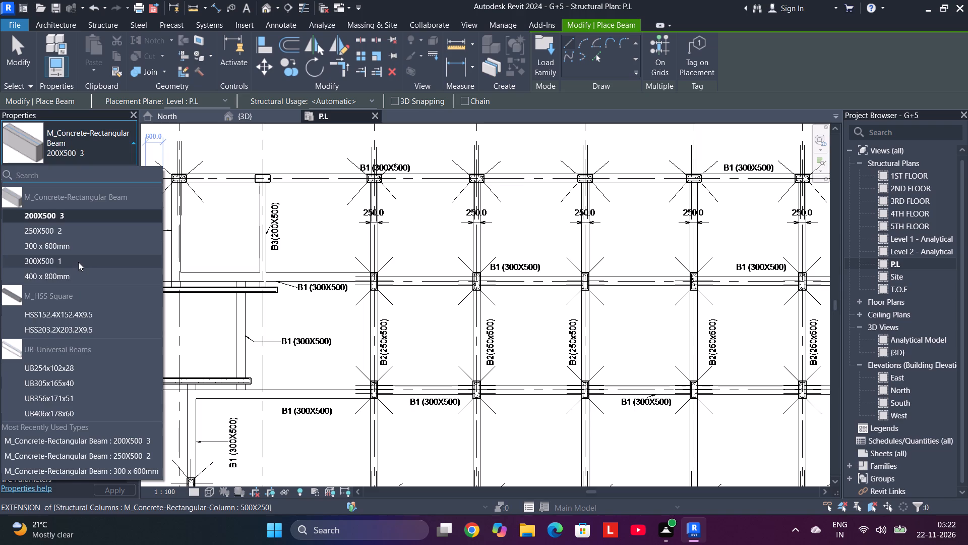
click(78, 262)
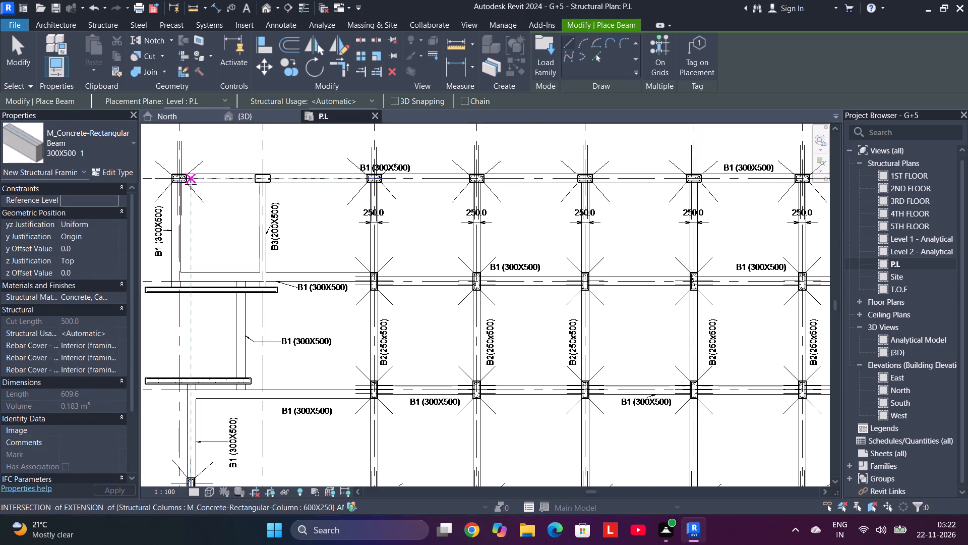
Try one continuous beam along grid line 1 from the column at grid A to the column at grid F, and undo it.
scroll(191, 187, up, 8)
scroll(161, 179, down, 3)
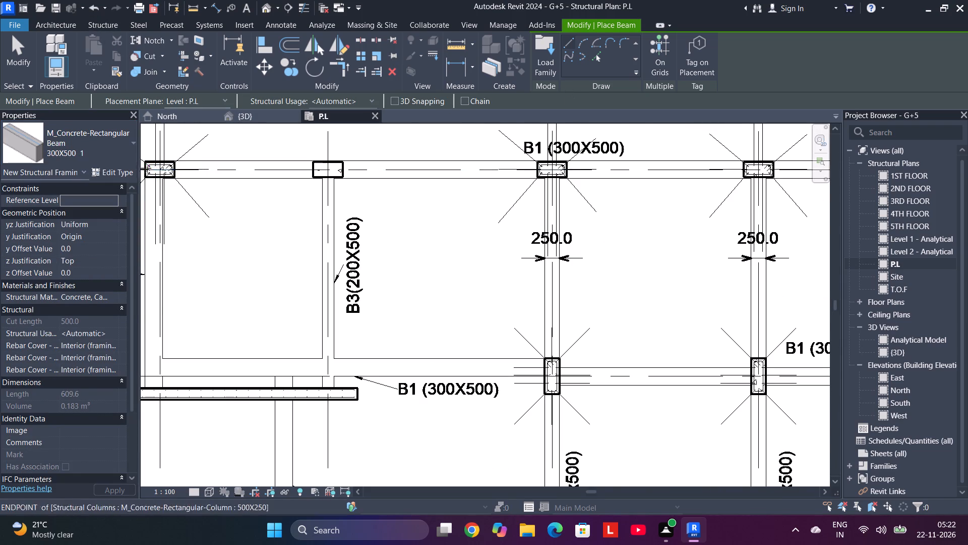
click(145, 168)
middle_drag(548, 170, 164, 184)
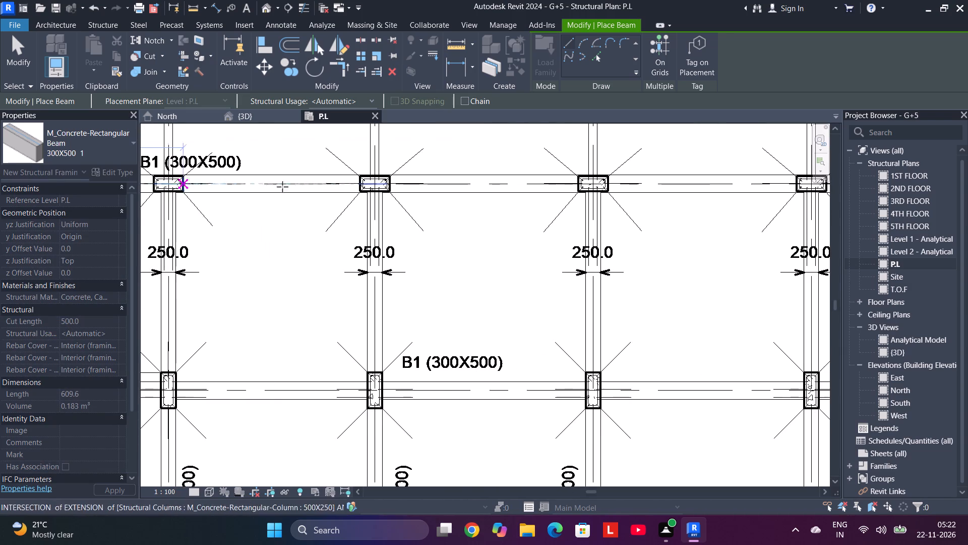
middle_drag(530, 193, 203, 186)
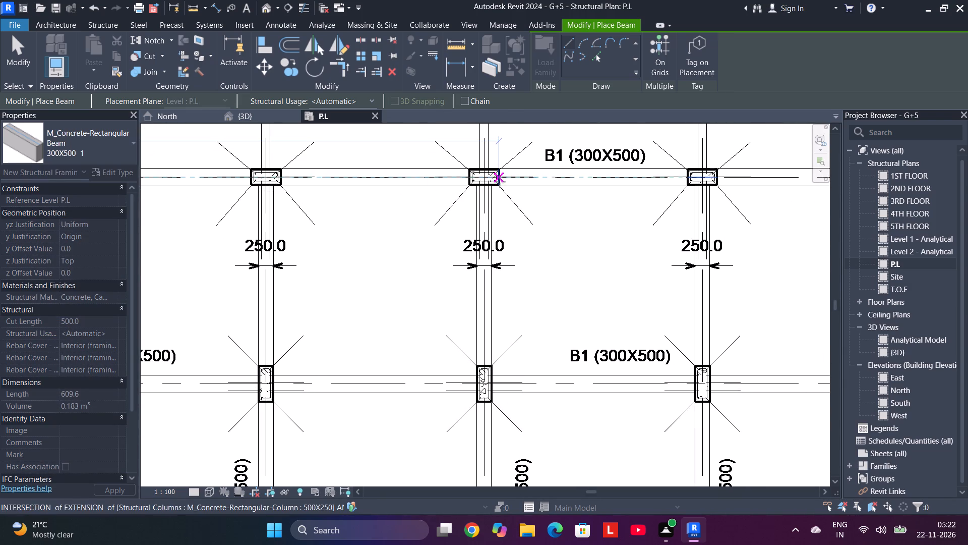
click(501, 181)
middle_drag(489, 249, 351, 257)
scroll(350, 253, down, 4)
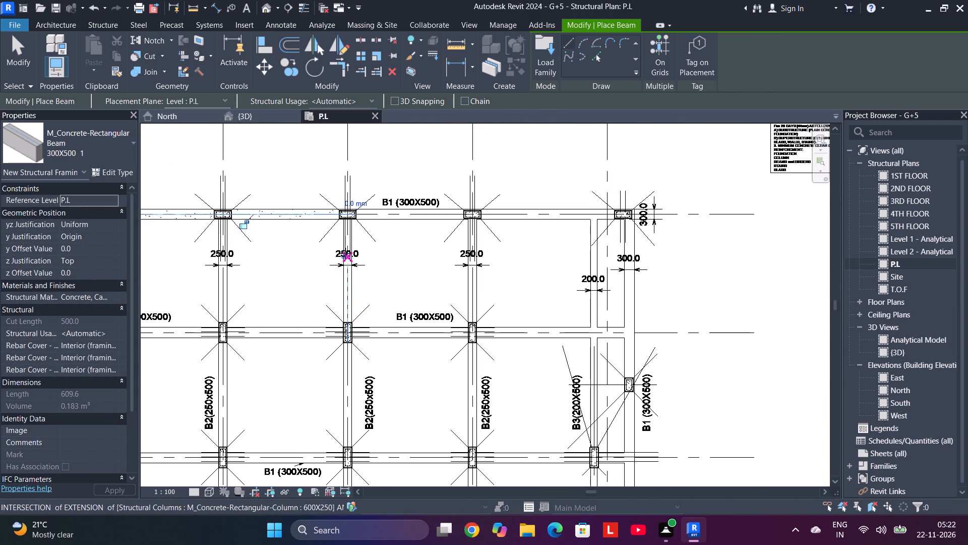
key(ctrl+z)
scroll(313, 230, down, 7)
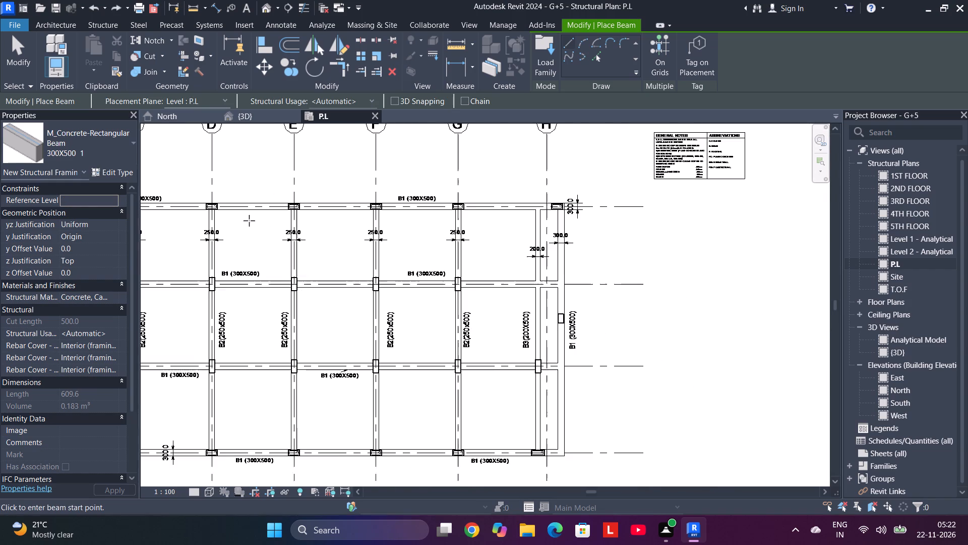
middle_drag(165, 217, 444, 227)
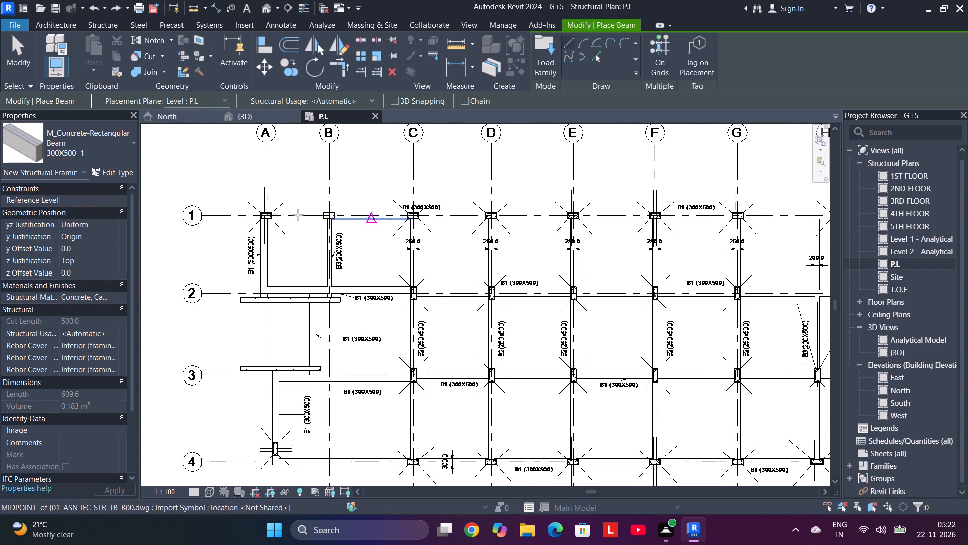
Place one continuous 300X500 1 beam along grid line 1 from the column at grid A to the last column beside grid H.
scroll(260, 211, up, 13)
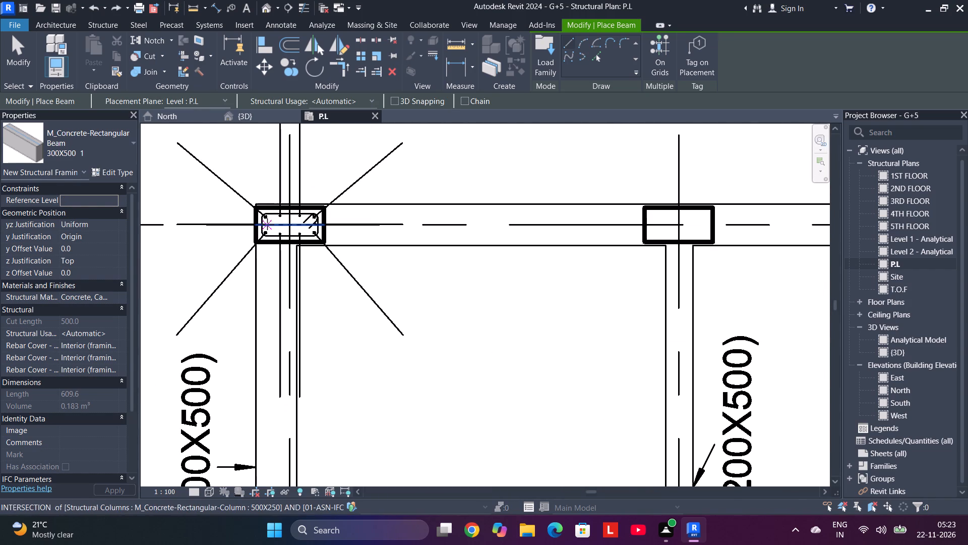
click(258, 223)
middle_drag(578, 224, 546, 230)
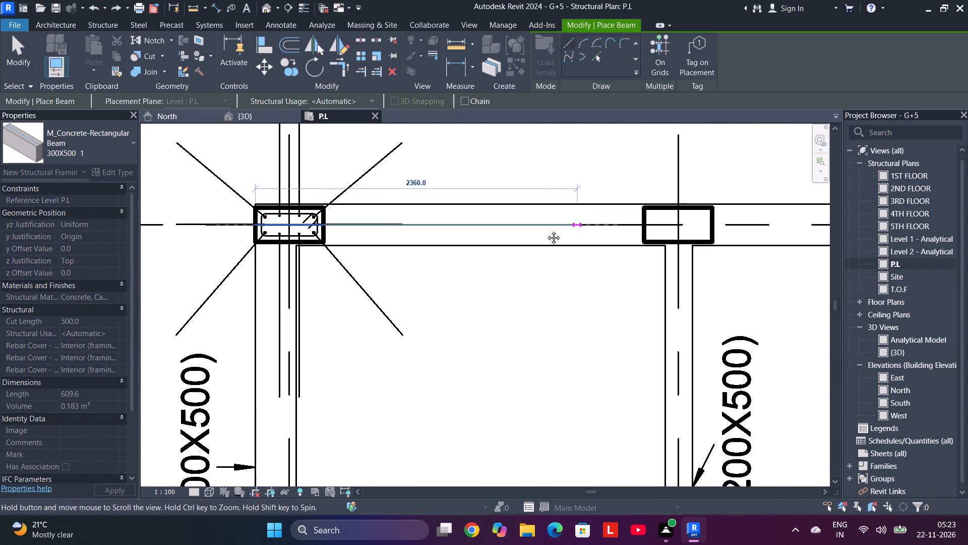
middle_drag(546, 230, 148, 230)
middle_drag(649, 234, 195, 222)
middle_drag(548, 237, 461, 234)
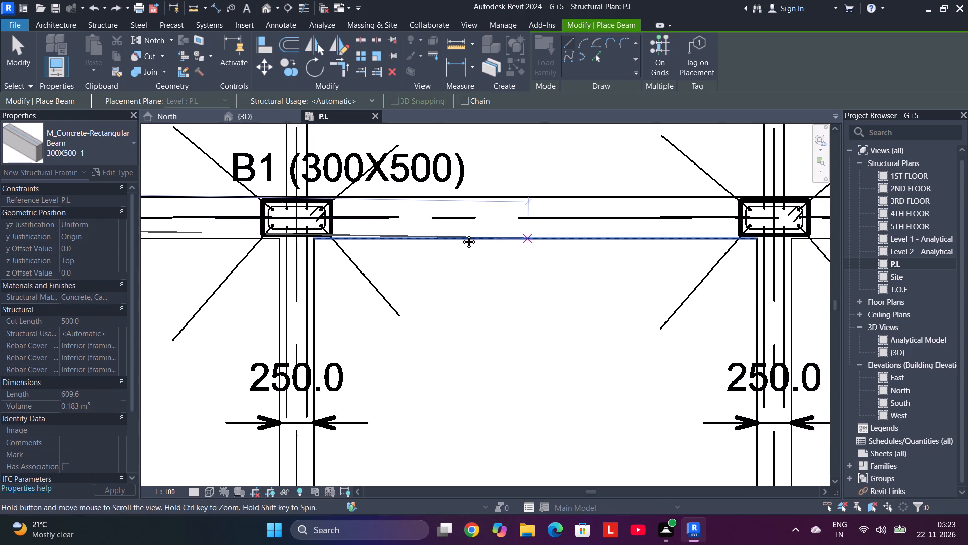
middle_drag(461, 234, 71, 182)
middle_drag(533, 161, 27, 177)
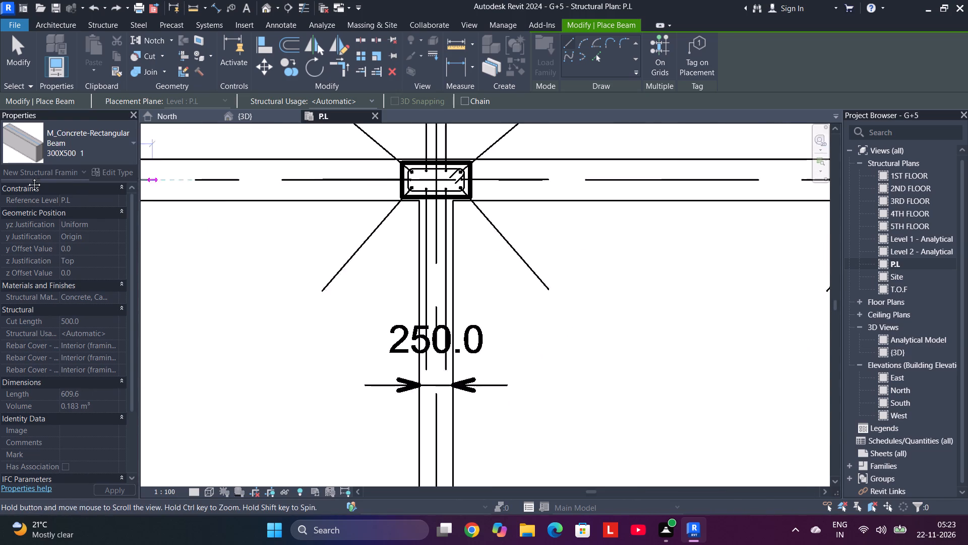
middle_drag(27, 177, 17, 178)
middle_drag(398, 178, 0, 171)
middle_drag(474, 189, 0, 190)
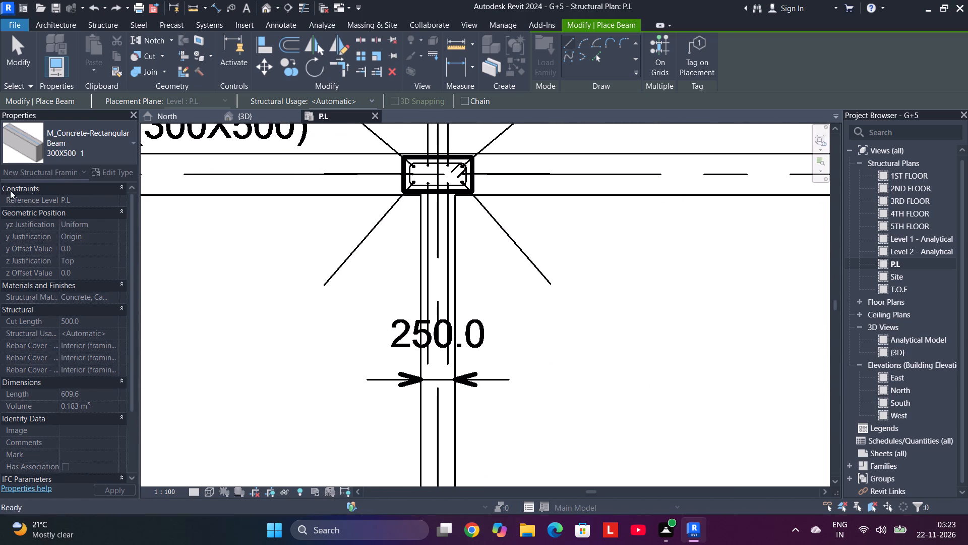
middle_drag(433, 180, 0, 180)
middle_drag(520, 202, 251, 204)
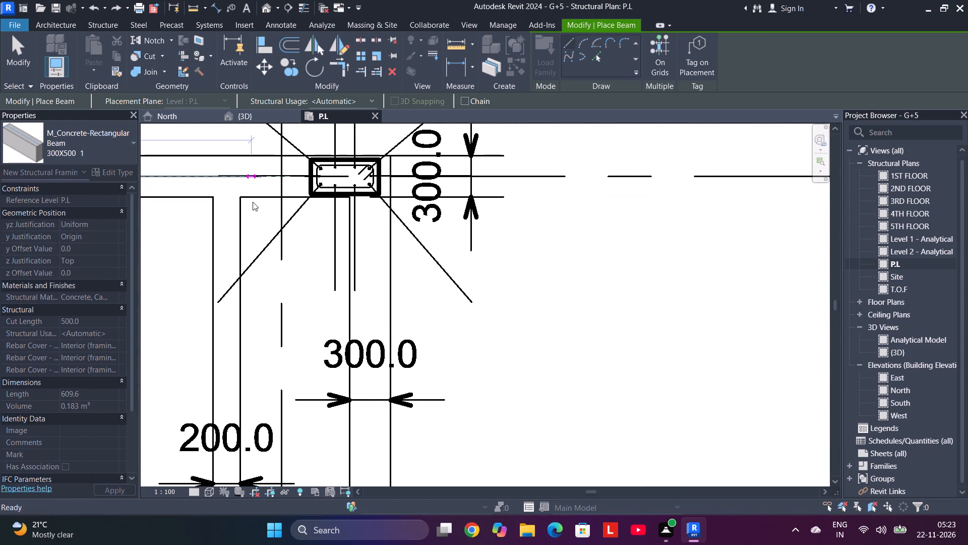
scroll(377, 183, up, 5)
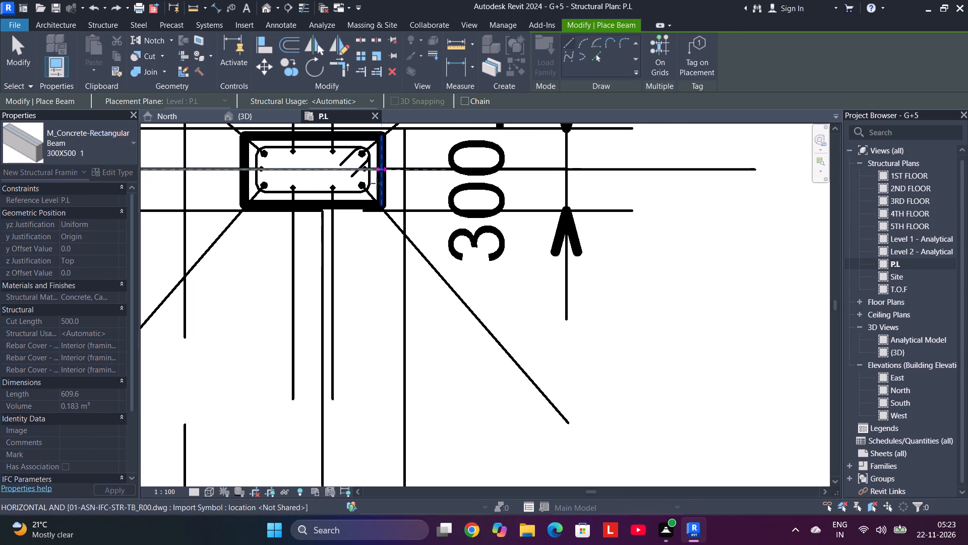
click(385, 172)
Place a 300X500 1 beam about 3675 mm long beside grid A, from the wall near grid line 2 to the column at grid line 1.
scroll(385, 194, down, 3)
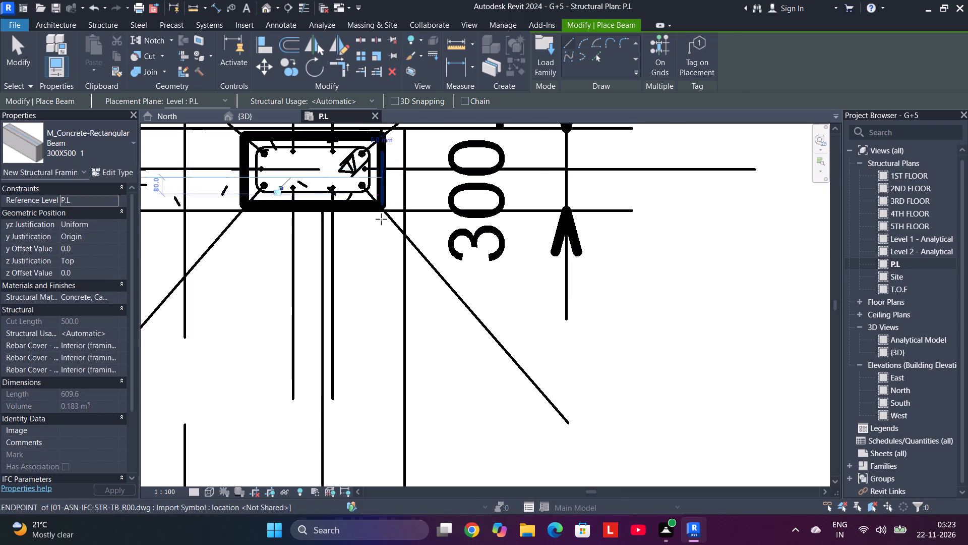
scroll(381, 219, down, 2)
scroll(311, 246, down, 4)
scroll(217, 267, down, 4)
middle_drag(216, 266, 513, 221)
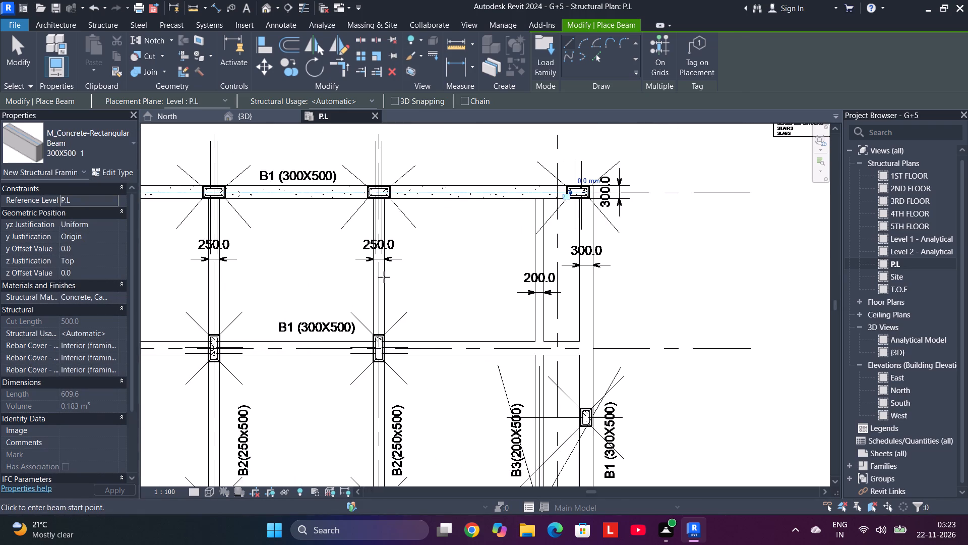
scroll(314, 280, down, 2)
middle_drag(319, 260, 589, 184)
middle_drag(253, 257, 452, 234)
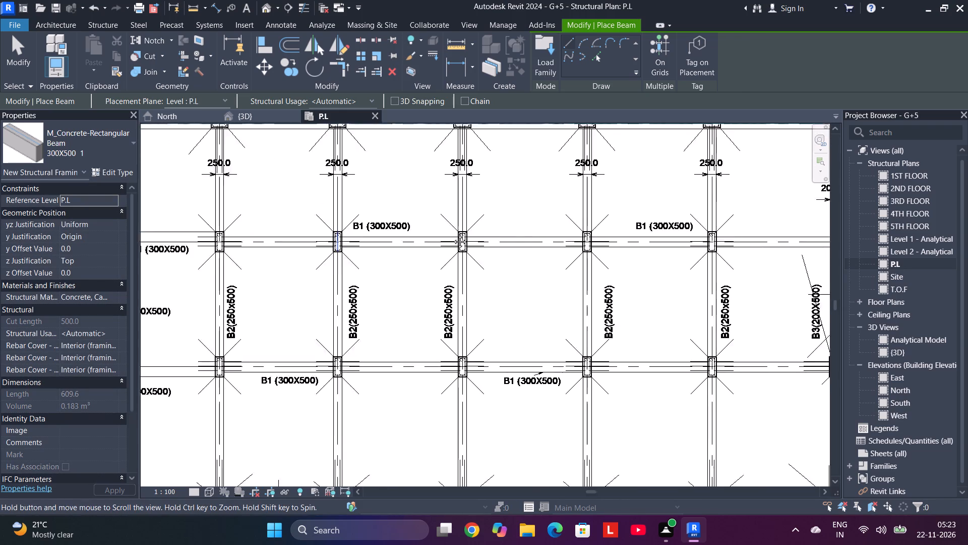
middle_drag(452, 234, 550, 228)
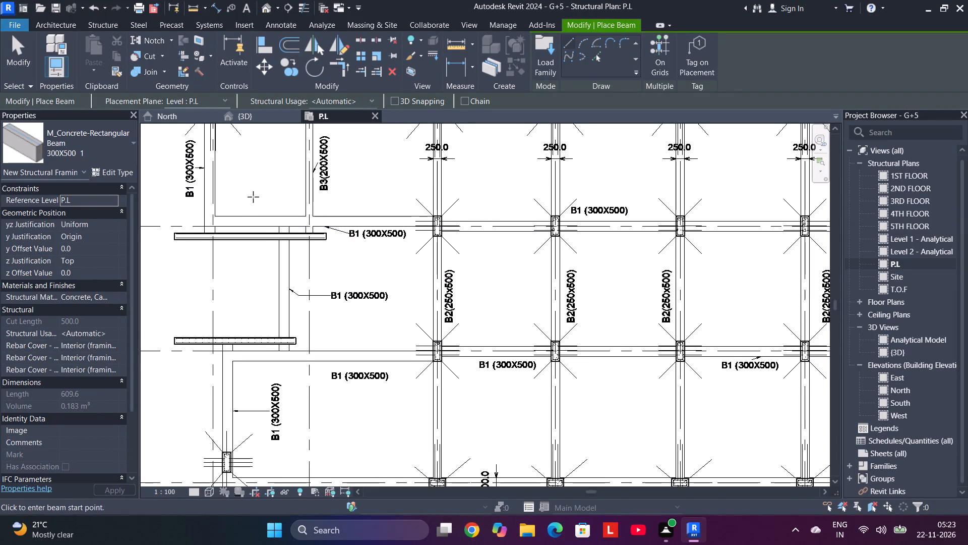
middle_drag(253, 197, 259, 253)
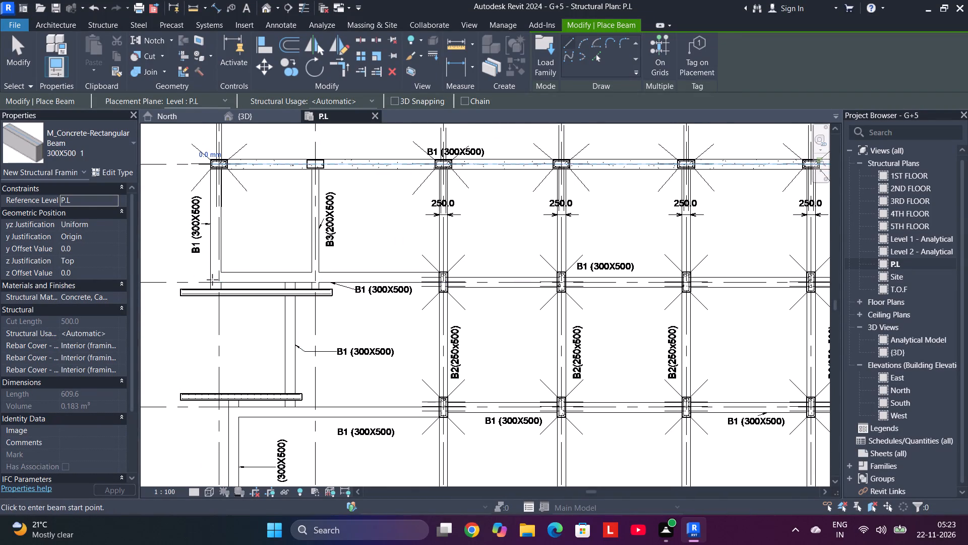
scroll(212, 286, up, 3)
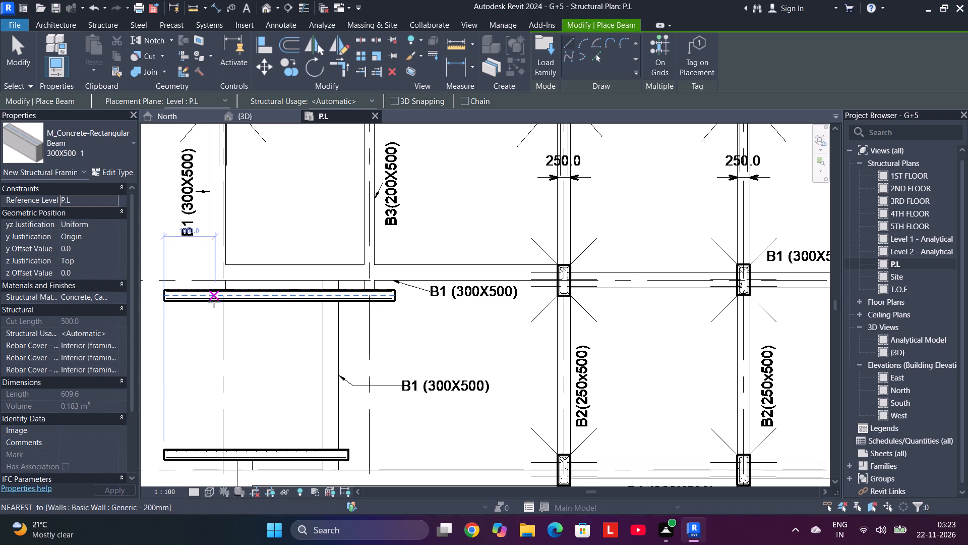
scroll(215, 307, up, 4)
scroll(215, 307, down, 1)
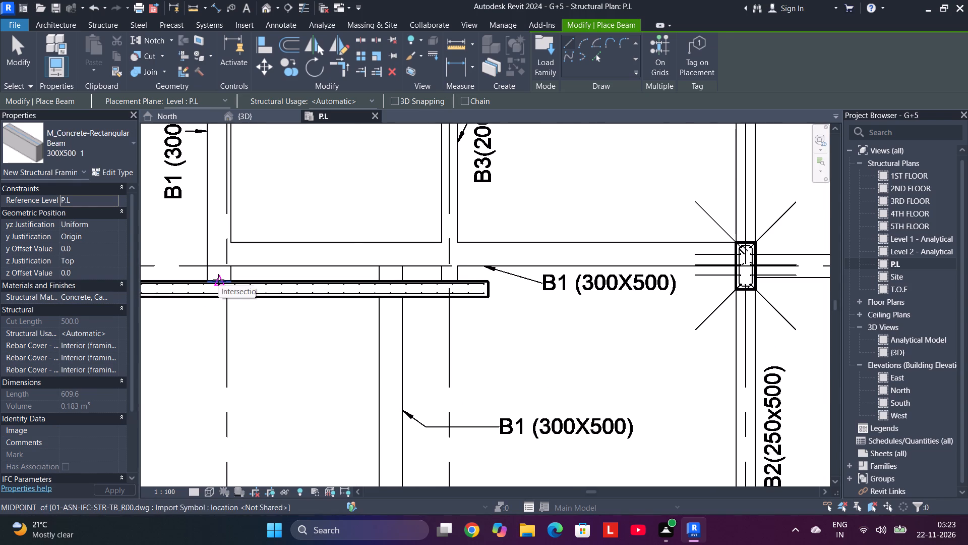
click(218, 280)
middle_drag(218, 159, 249, 338)
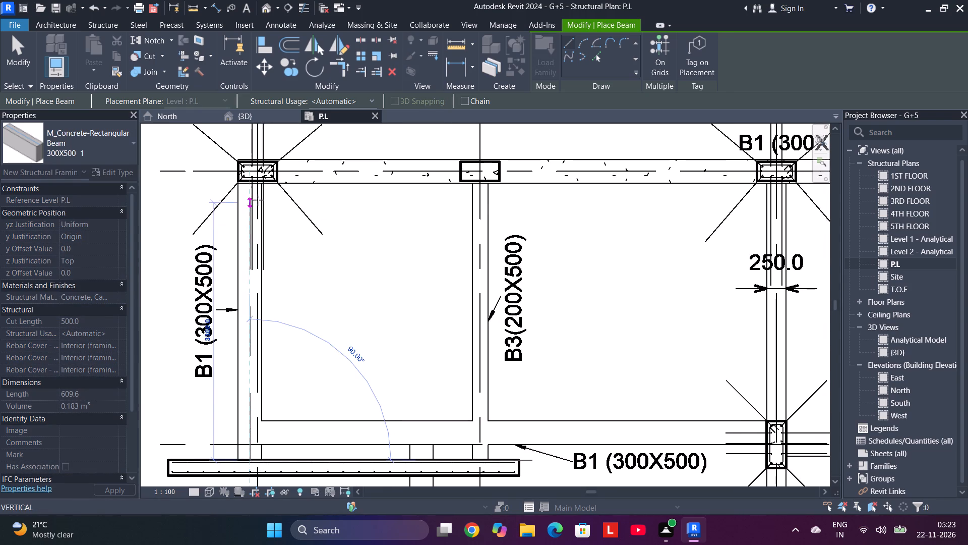
scroll(251, 184, up, 4)
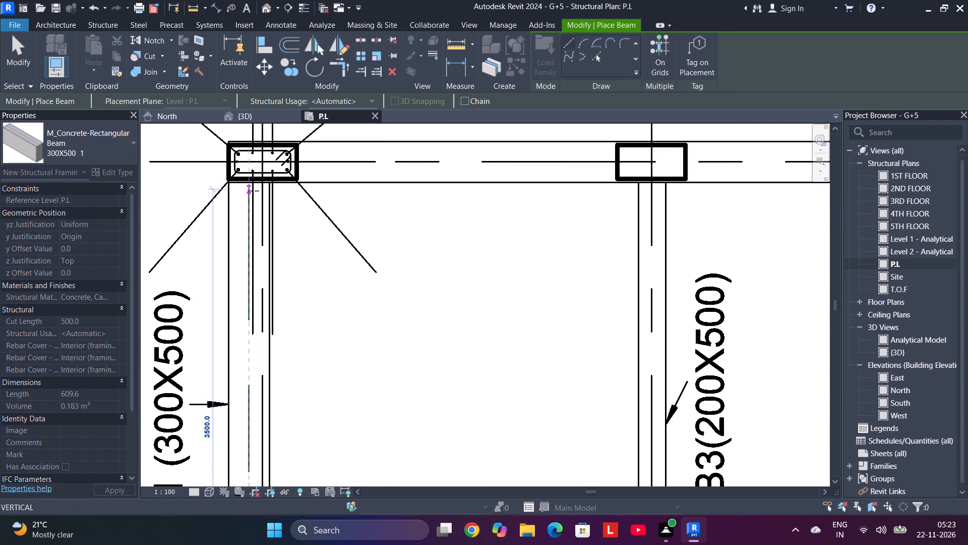
click(254, 180)
scroll(261, 221, down, 2)
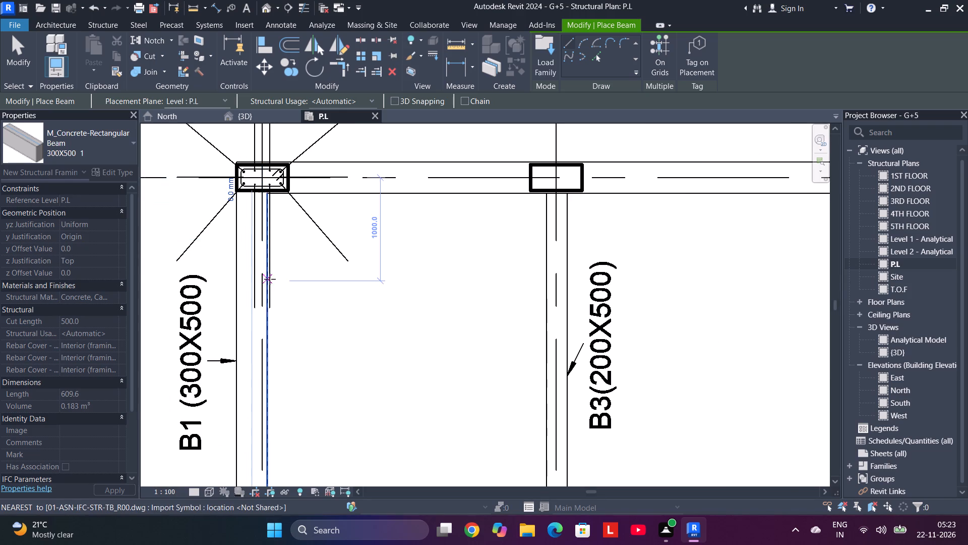
scroll(270, 279, up, 4)
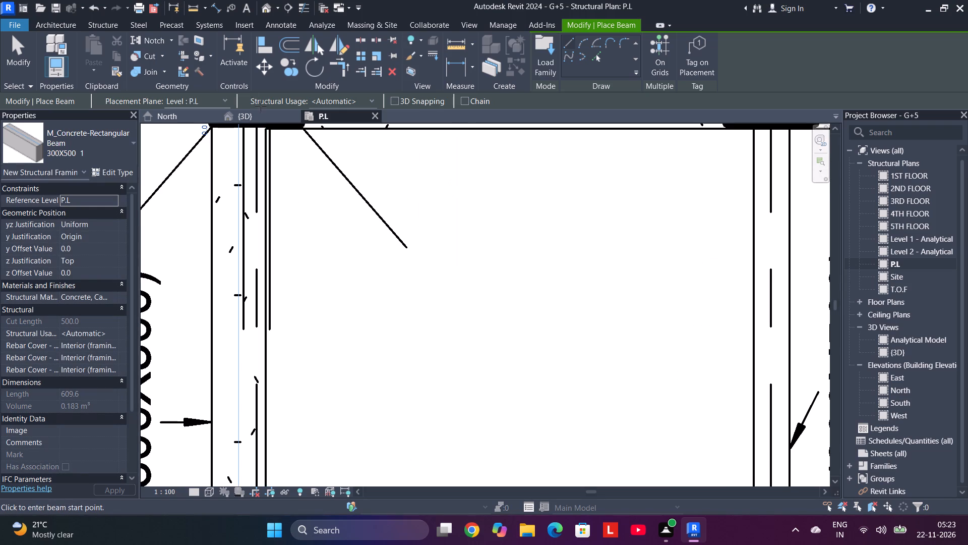
key(Escape)
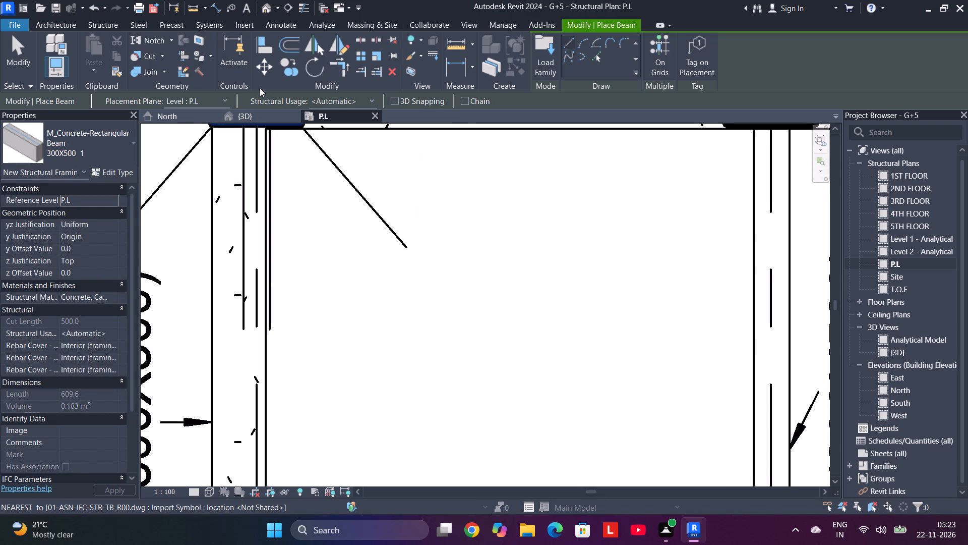
Align the outer face of the new grid A beam with the outer B1 (300X500) outline in the DWG drawing.
click(266, 49)
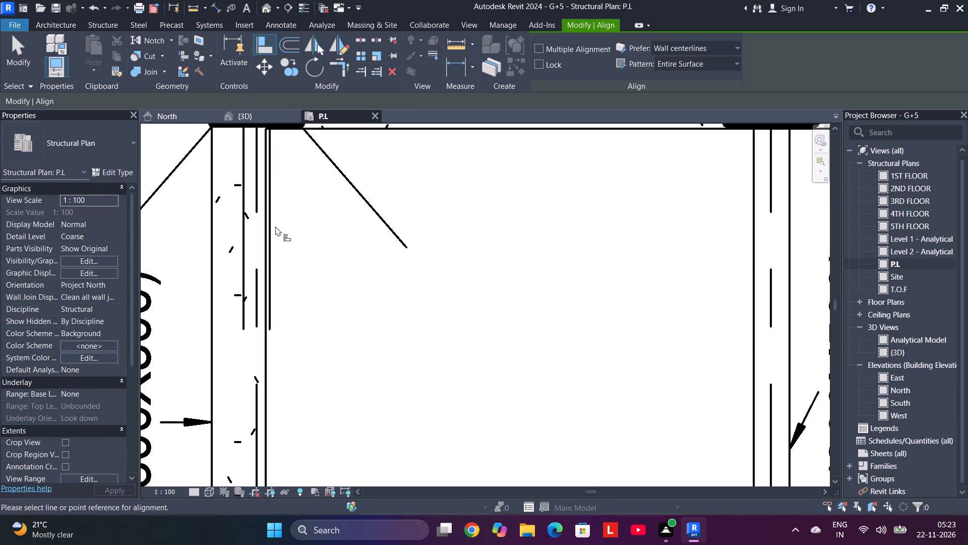
click(272, 226)
click(263, 230)
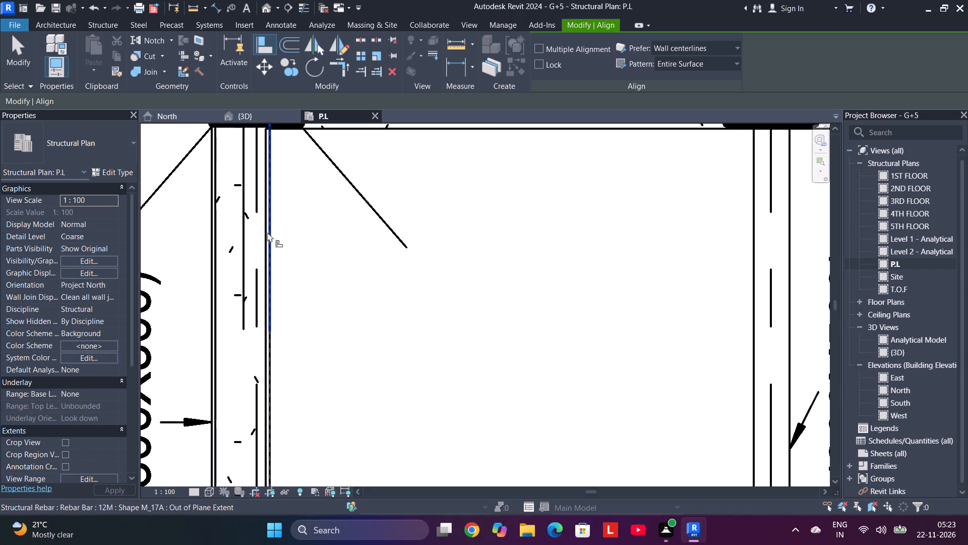
scroll(308, 245, down, 2)
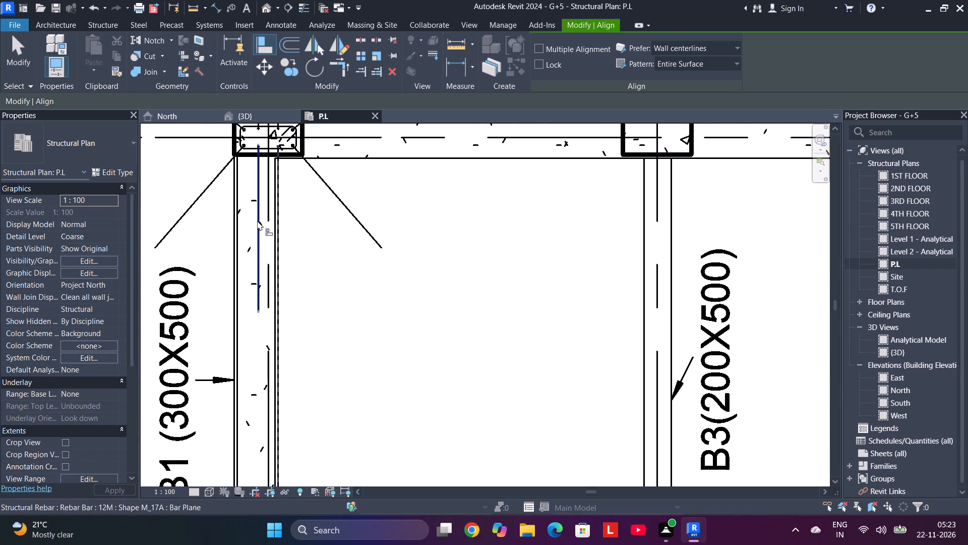
scroll(235, 220, up, 8)
click(236, 242)
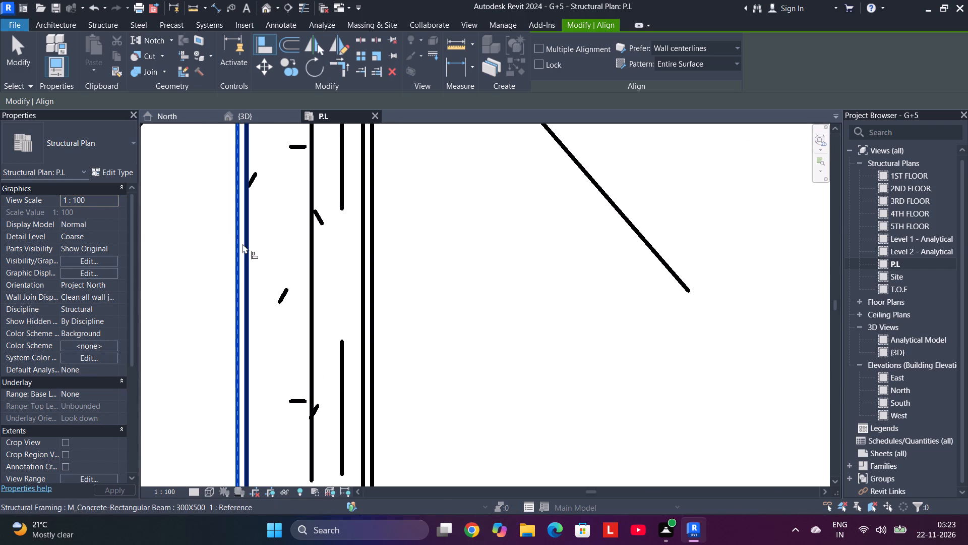
click(244, 244)
scroll(255, 252, down, 4)
scroll(305, 265, down, 2)
scroll(337, 300, down, 1)
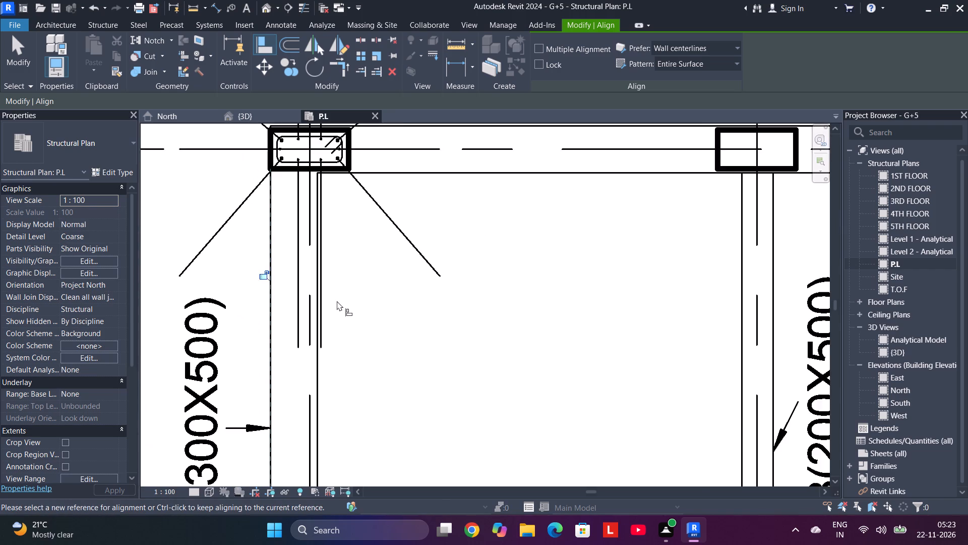
scroll(337, 301, down, 2)
middle_drag(334, 301, 326, 192)
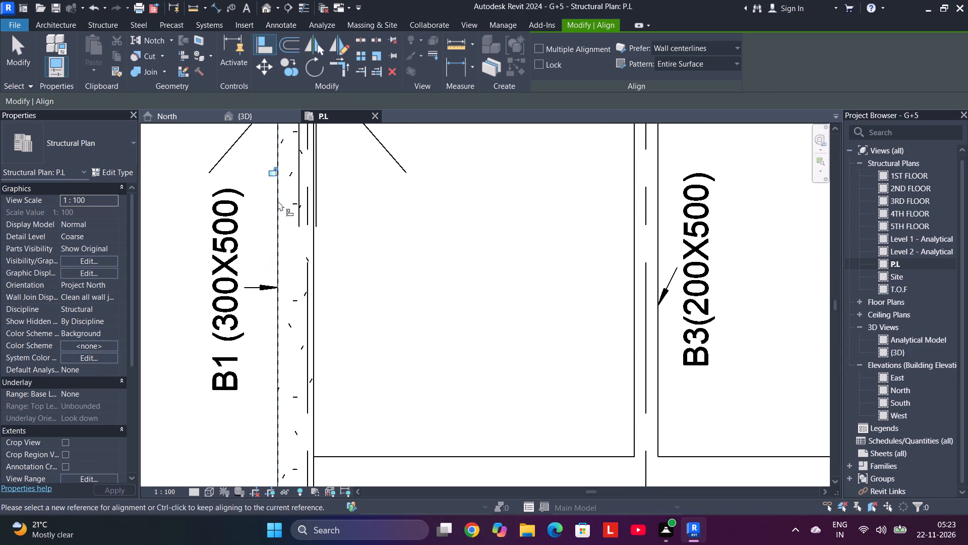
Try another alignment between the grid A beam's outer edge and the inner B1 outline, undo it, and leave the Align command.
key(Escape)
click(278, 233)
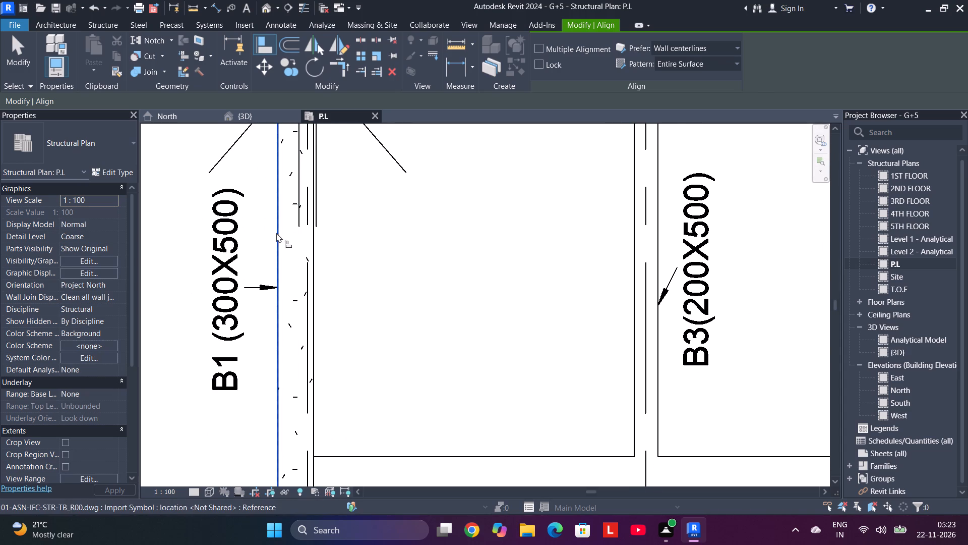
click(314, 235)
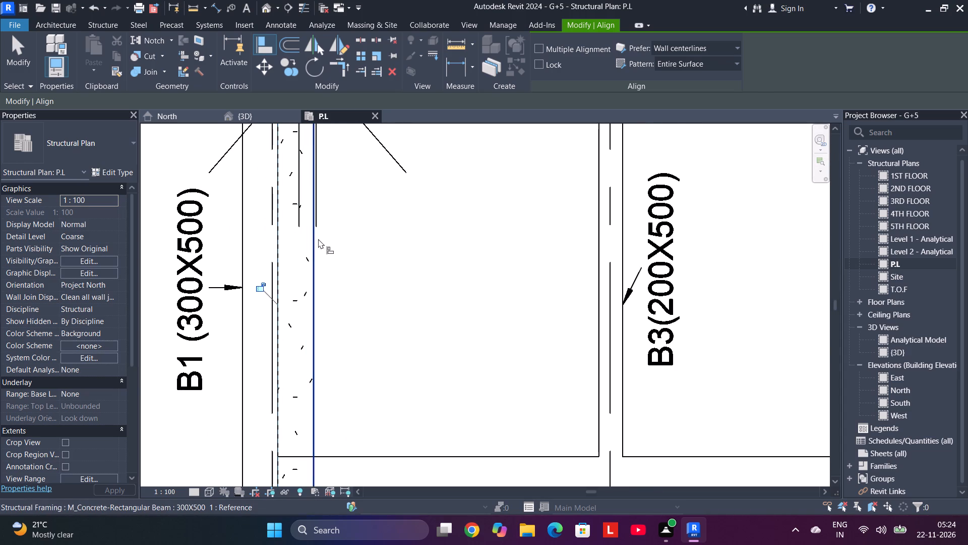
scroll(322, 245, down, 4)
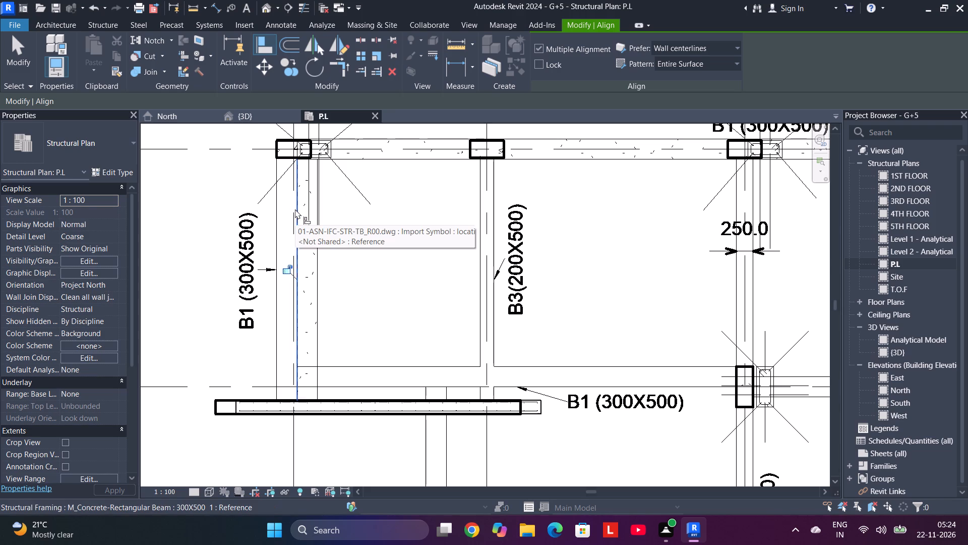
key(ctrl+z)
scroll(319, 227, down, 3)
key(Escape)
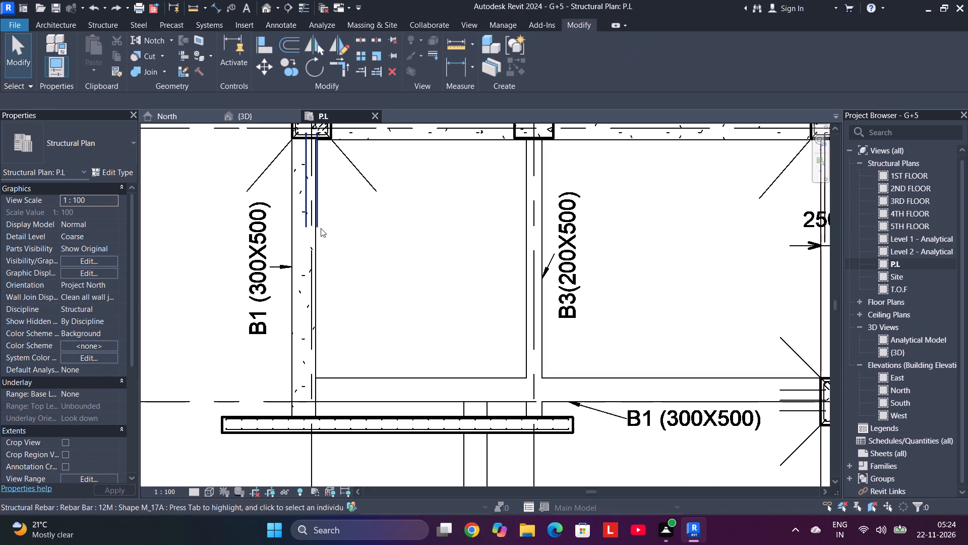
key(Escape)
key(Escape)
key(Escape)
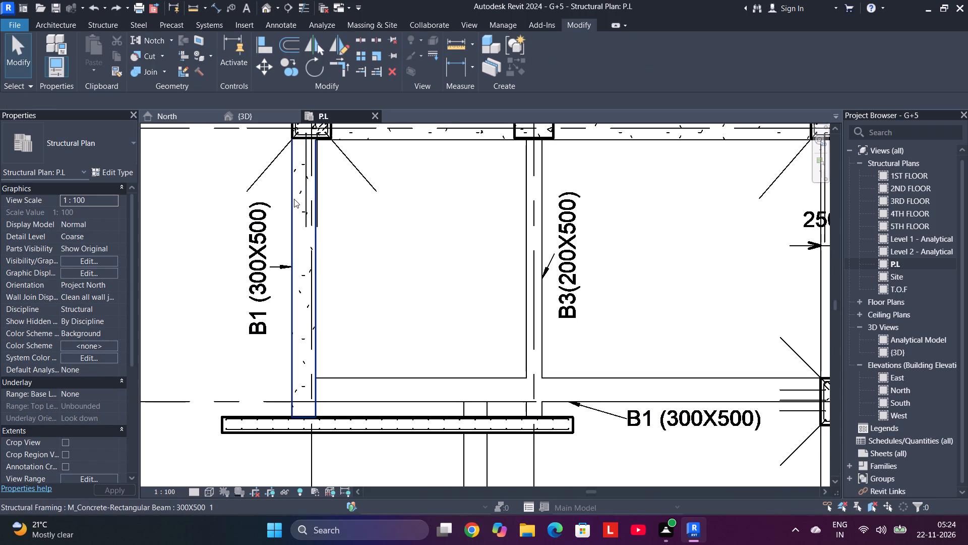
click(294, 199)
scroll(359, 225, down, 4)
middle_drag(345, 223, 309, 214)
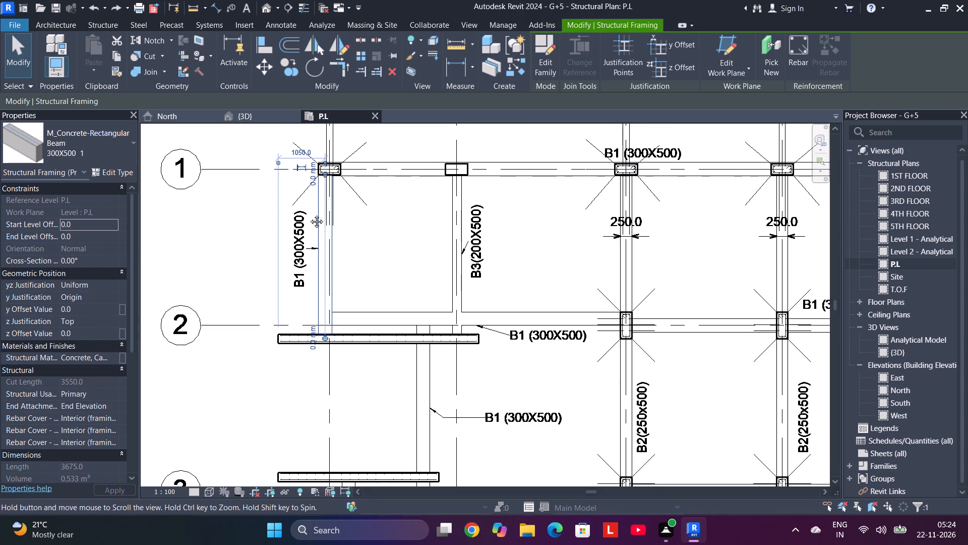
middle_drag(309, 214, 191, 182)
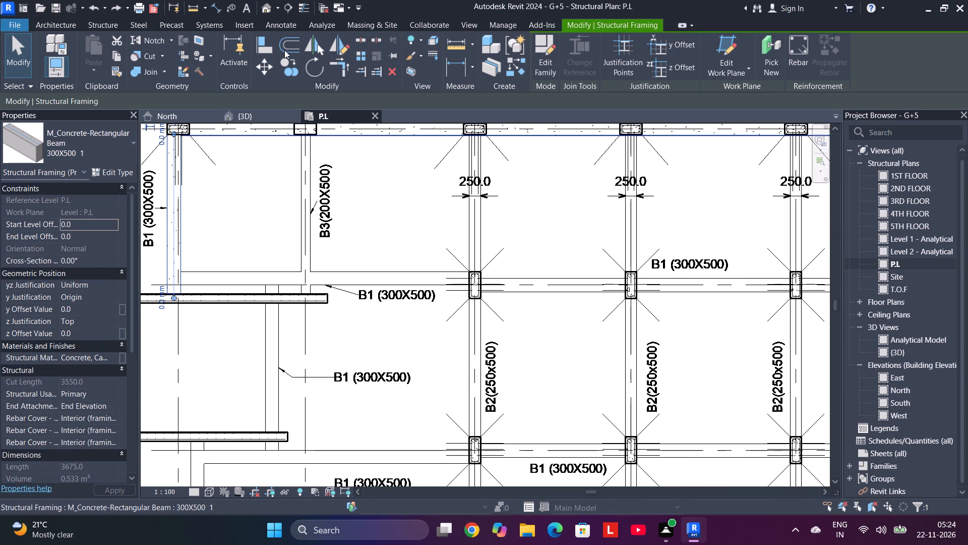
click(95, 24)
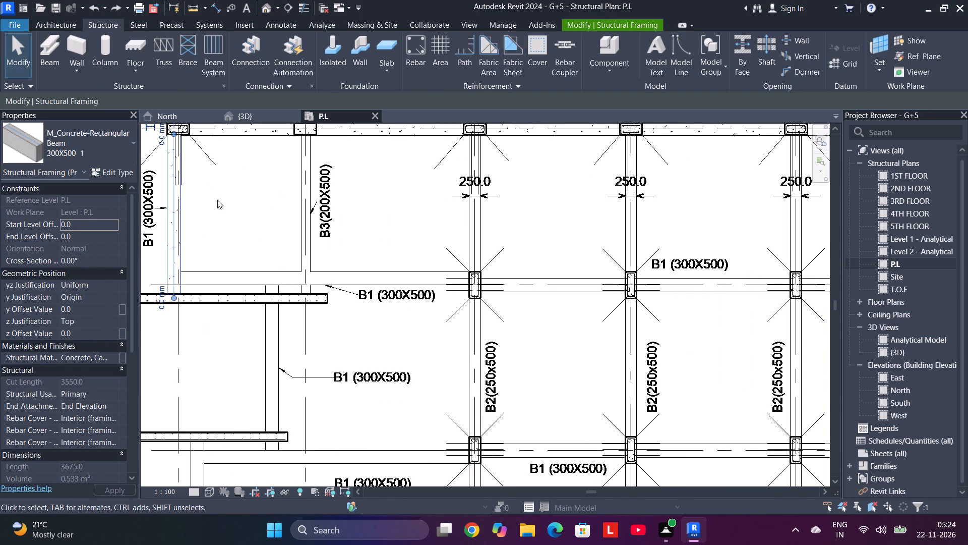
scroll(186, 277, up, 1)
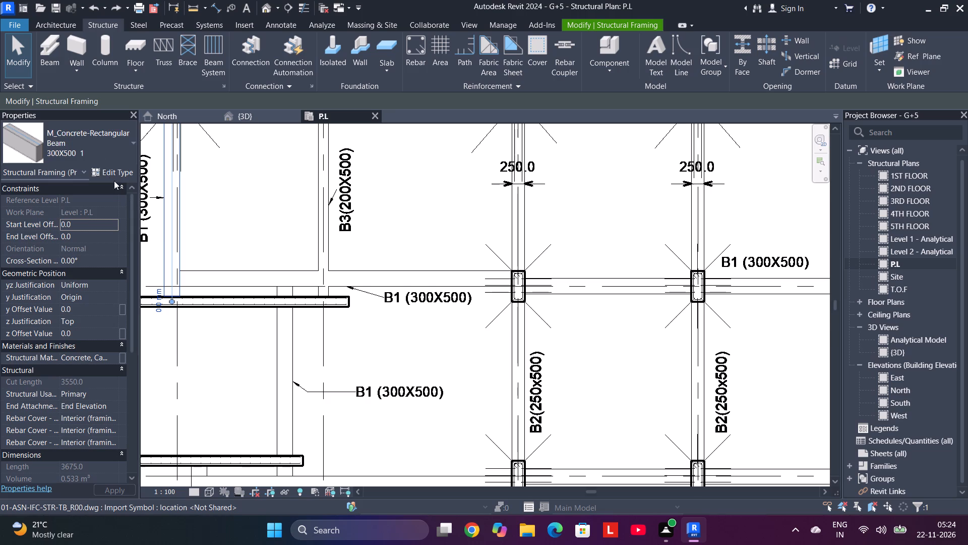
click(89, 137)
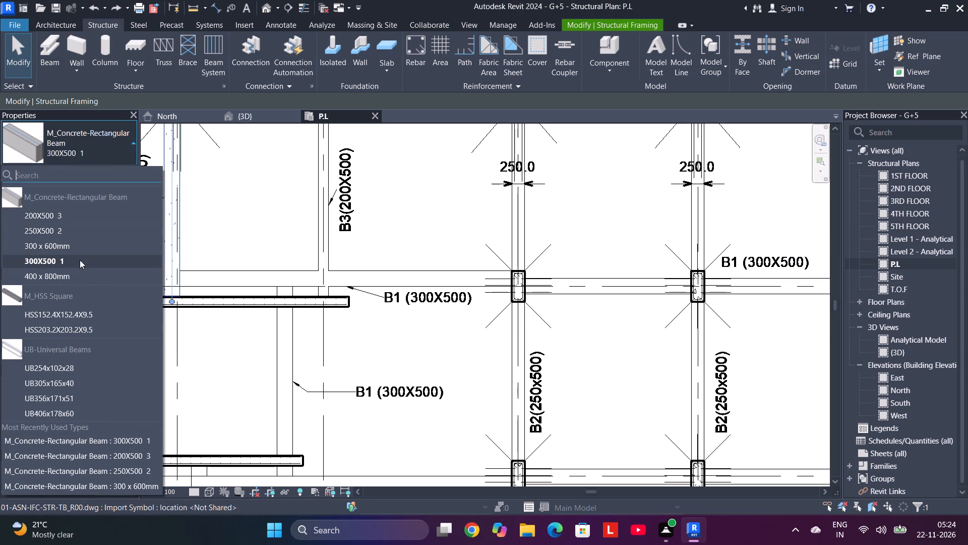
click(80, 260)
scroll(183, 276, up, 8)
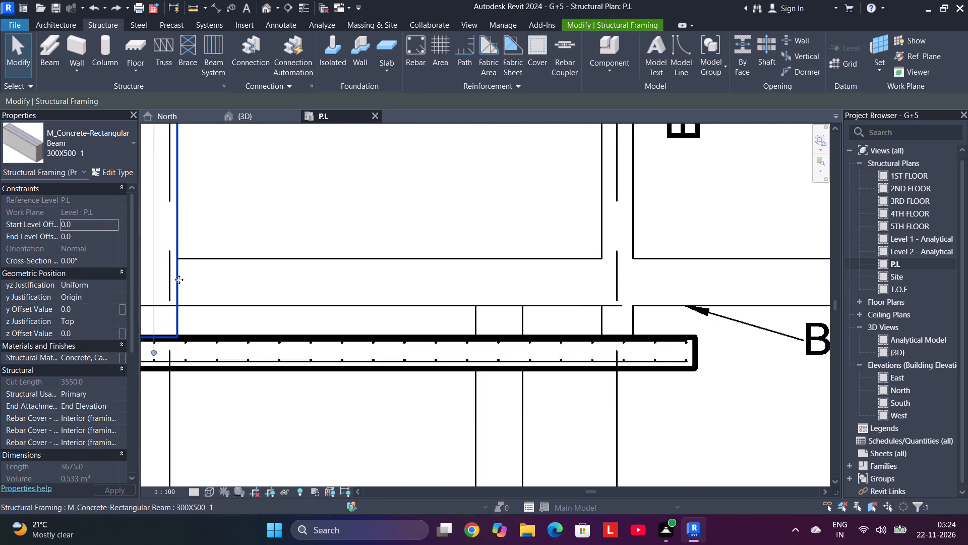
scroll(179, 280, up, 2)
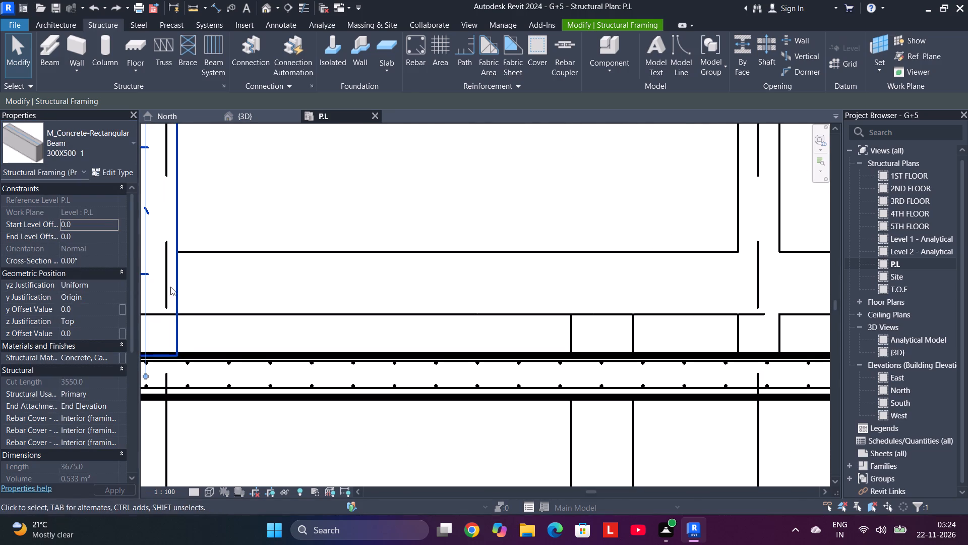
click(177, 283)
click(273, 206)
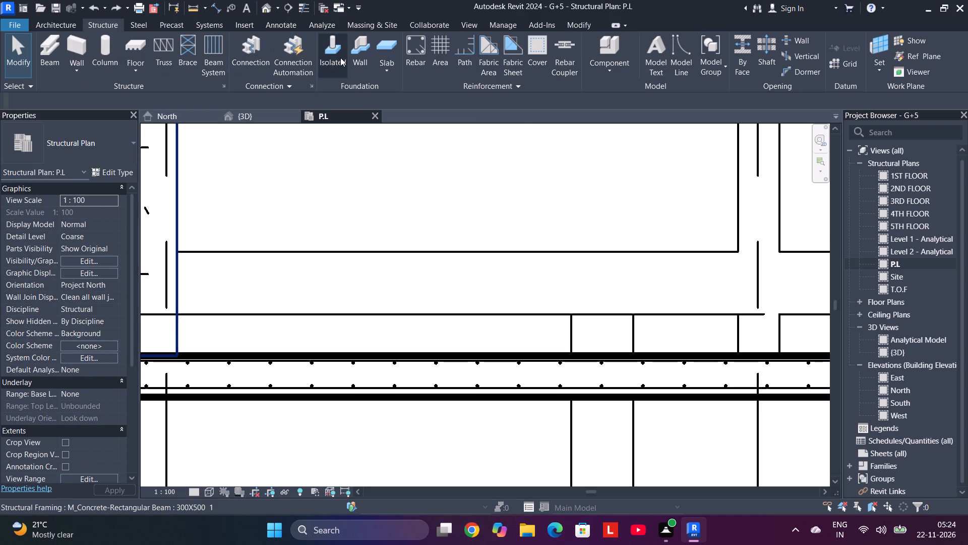
Place a 300X500 1 beam beside grid line 2 from the first column on that line to the outer edge of the grid A beam.
click(49, 51)
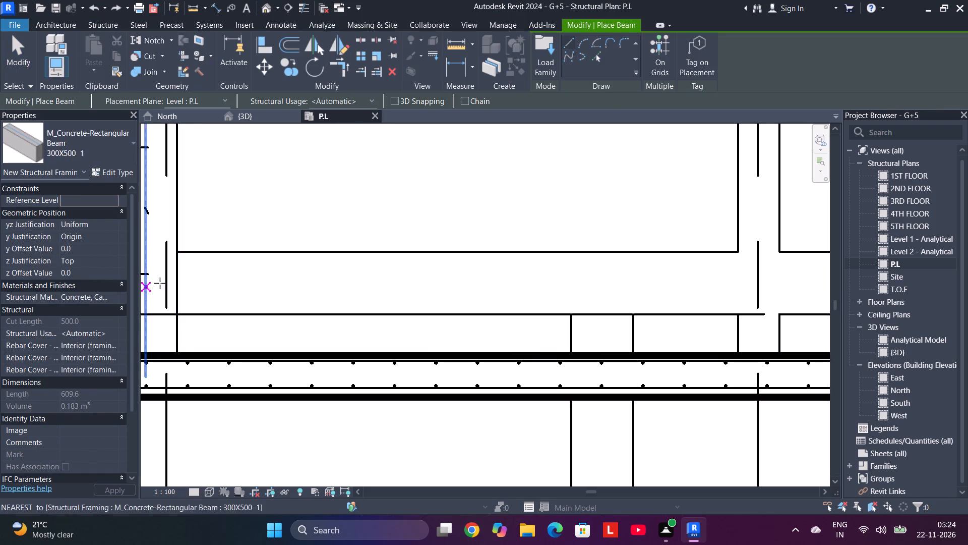
middle_drag(175, 282, 283, 280)
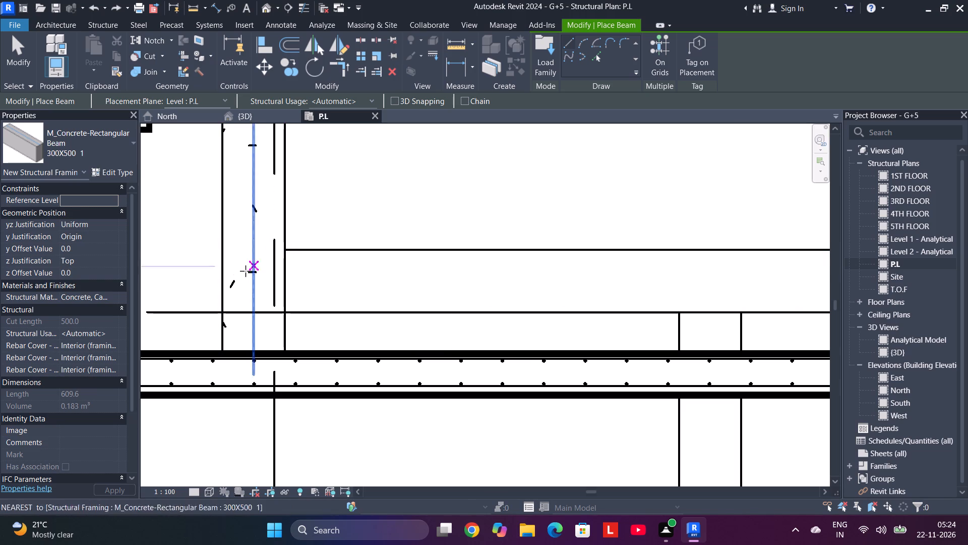
scroll(226, 282, down, 10)
middle_drag(458, 277, 239, 270)
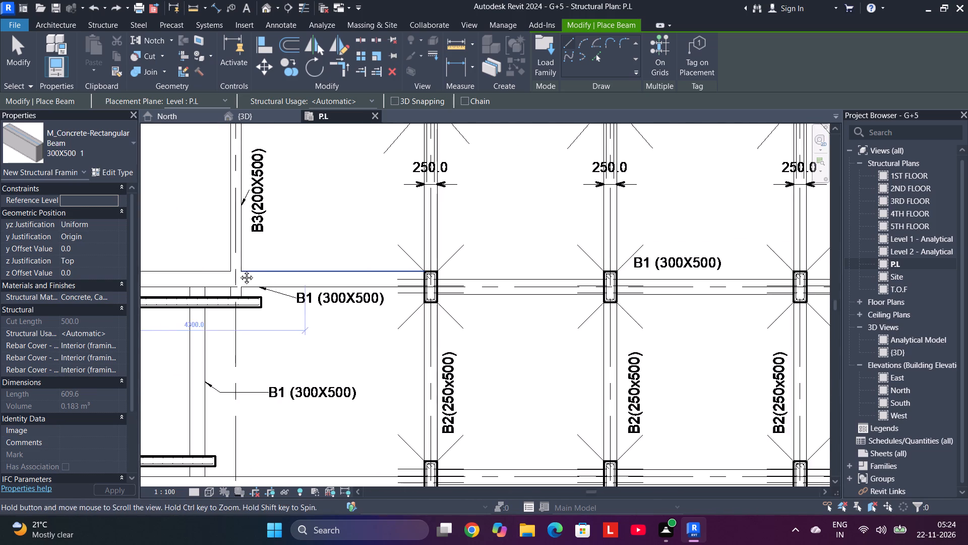
middle_drag(239, 270, 240, 270)
scroll(373, 279, up, 10)
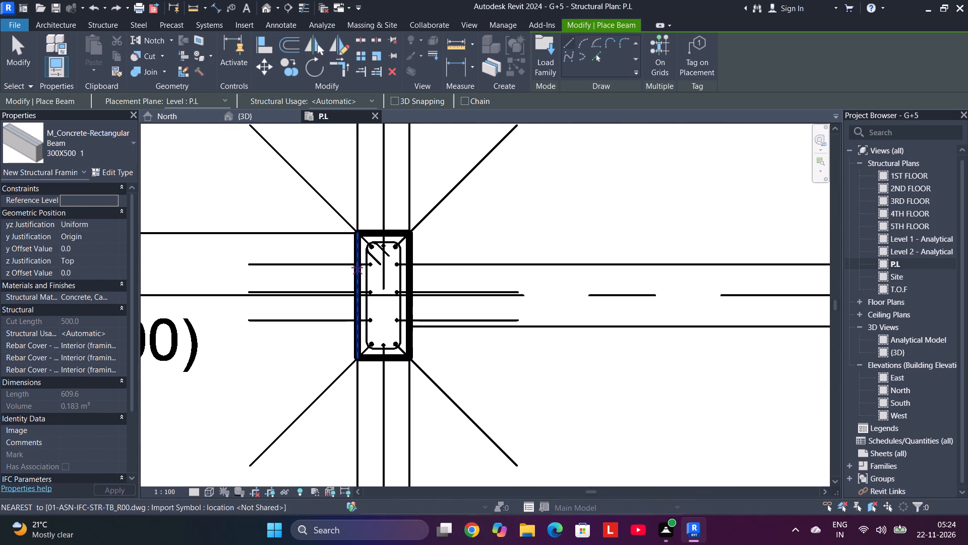
click(356, 262)
middle_drag(260, 263, 552, 282)
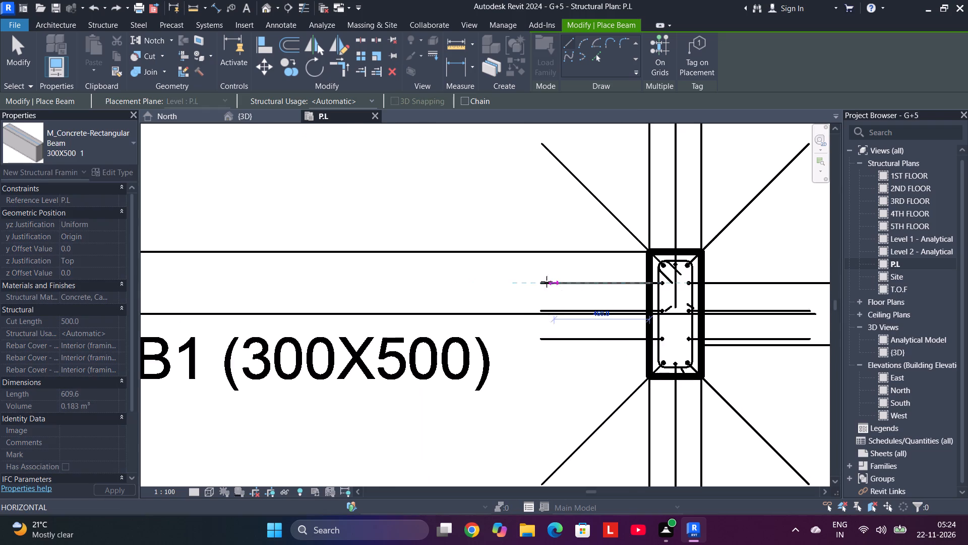
scroll(480, 282, down, 4)
middle_drag(420, 284, 671, 294)
scroll(670, 294, down, 1)
middle_drag(286, 284, 754, 282)
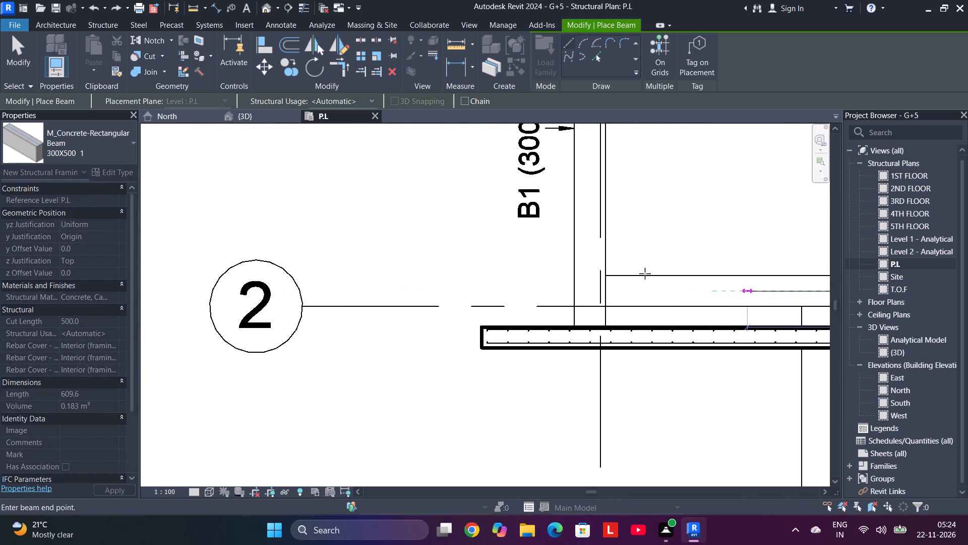
click(575, 284)
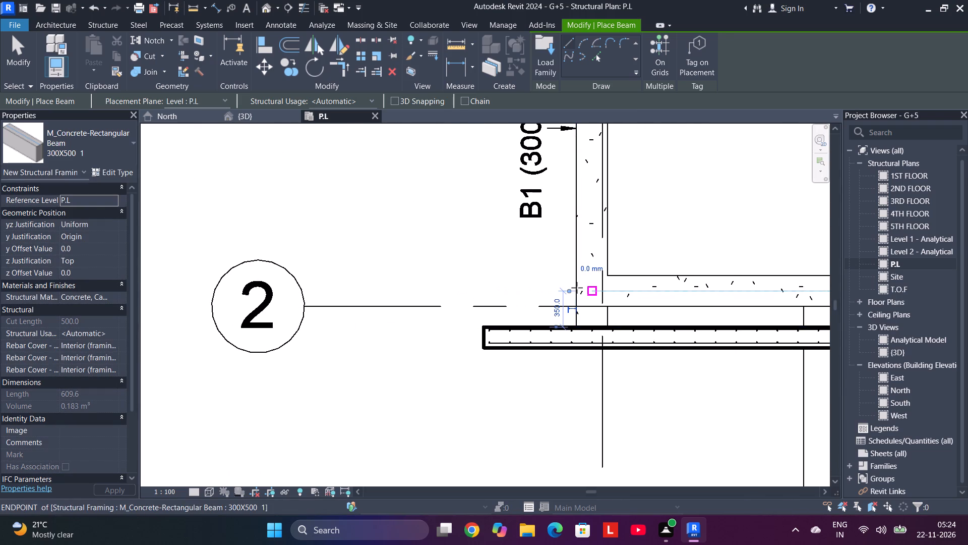
Place one continuous 300X500 1 beam along grid line 2 from the first column's far face to the outer B1 outline beside grid H.
scroll(578, 290, down, 3)
middle_drag(607, 307, 342, 269)
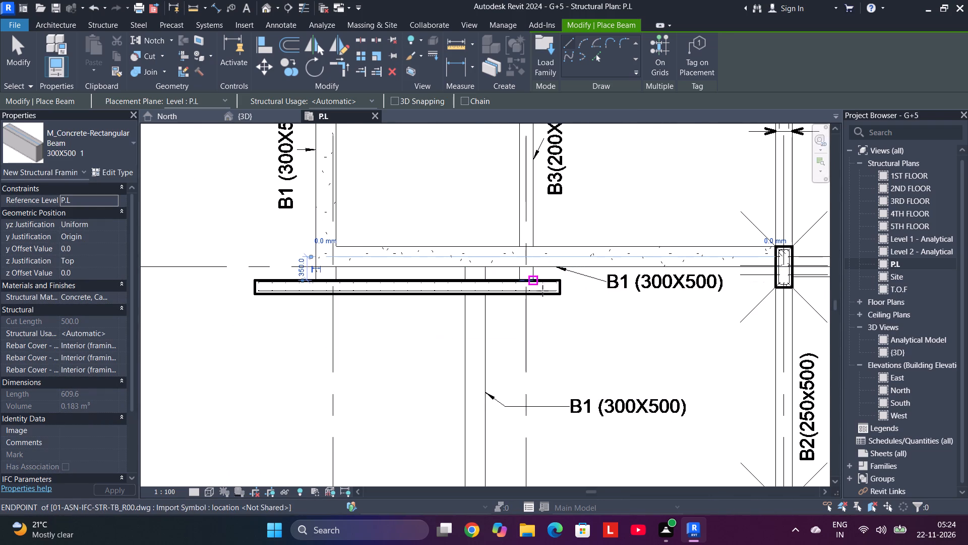
scroll(526, 295, up, 5)
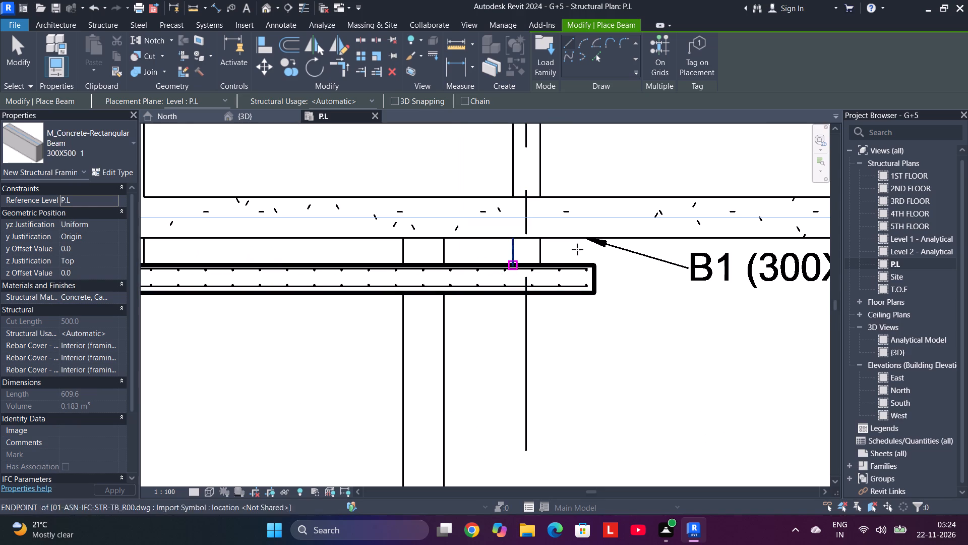
middle_drag(569, 234, 551, 319)
scroll(573, 252, down, 1)
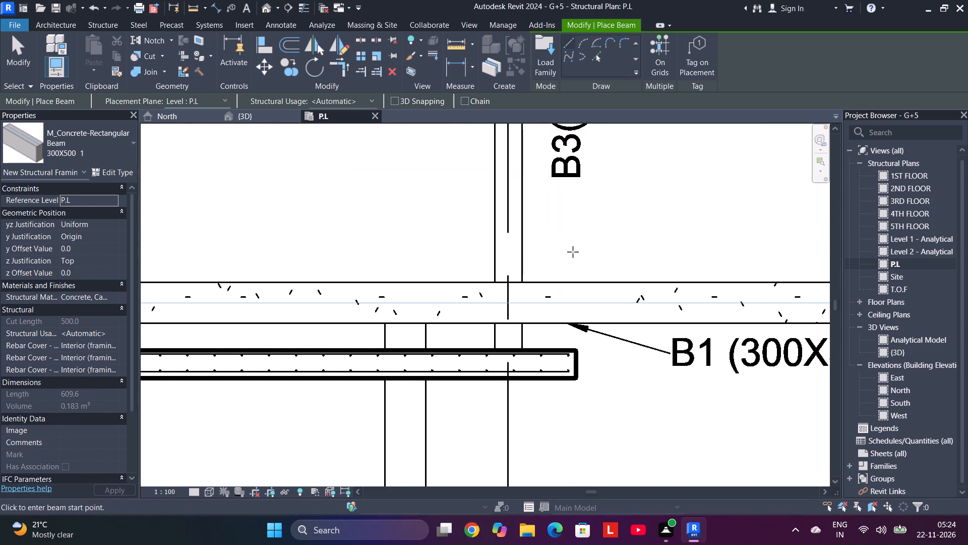
scroll(573, 252, down, 5)
middle_drag(575, 252, 268, 211)
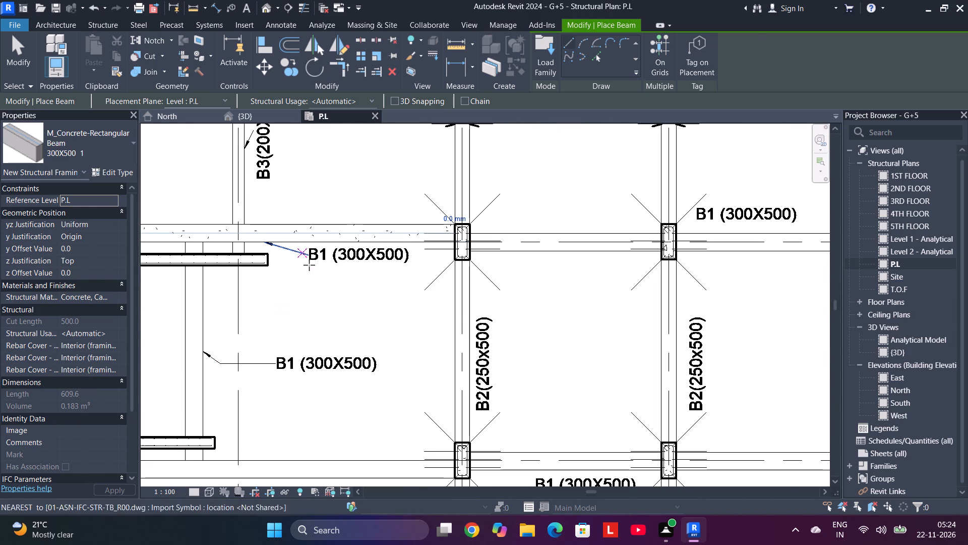
middle_drag(338, 285, 191, 270)
scroll(338, 285, down, 1)
scroll(323, 230, up, 5)
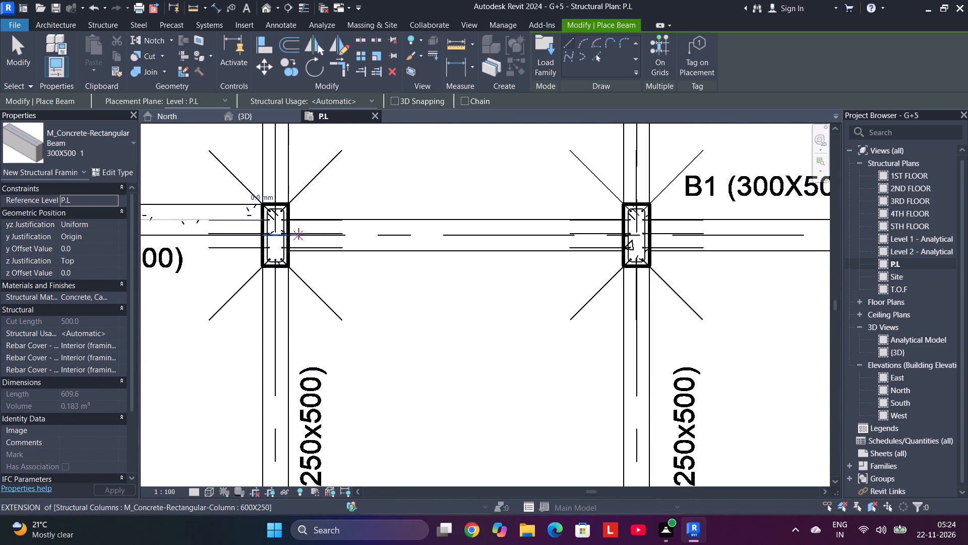
scroll(291, 235, up, 4)
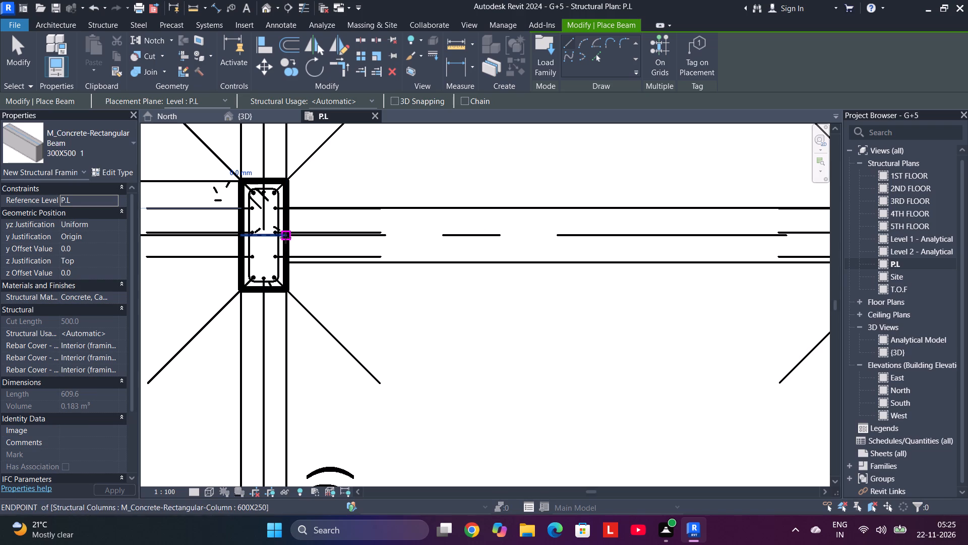
click(285, 238)
middle_drag(557, 235, 189, 235)
scroll(447, 233, down, 5)
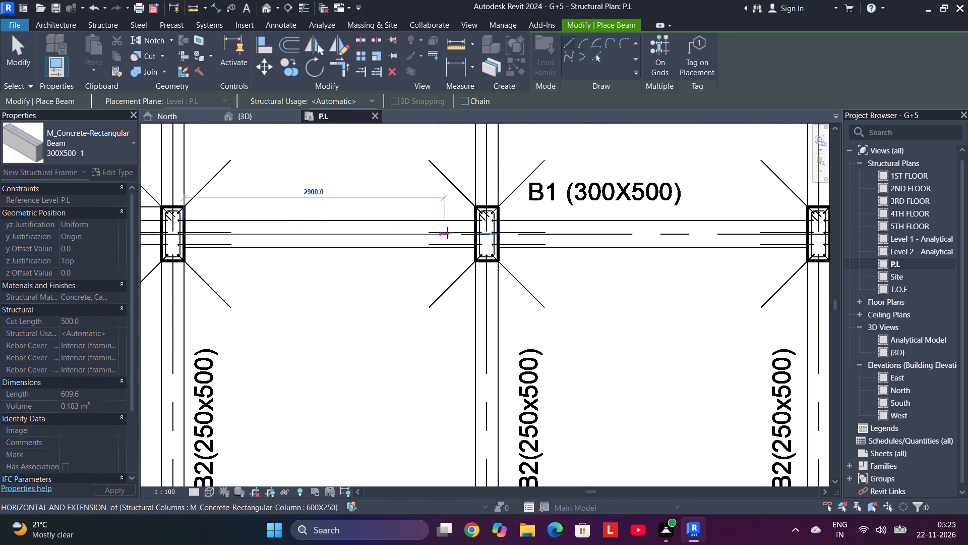
scroll(458, 231, down, 1)
middle_drag(526, 238, 261, 246)
scroll(472, 244, down, 5)
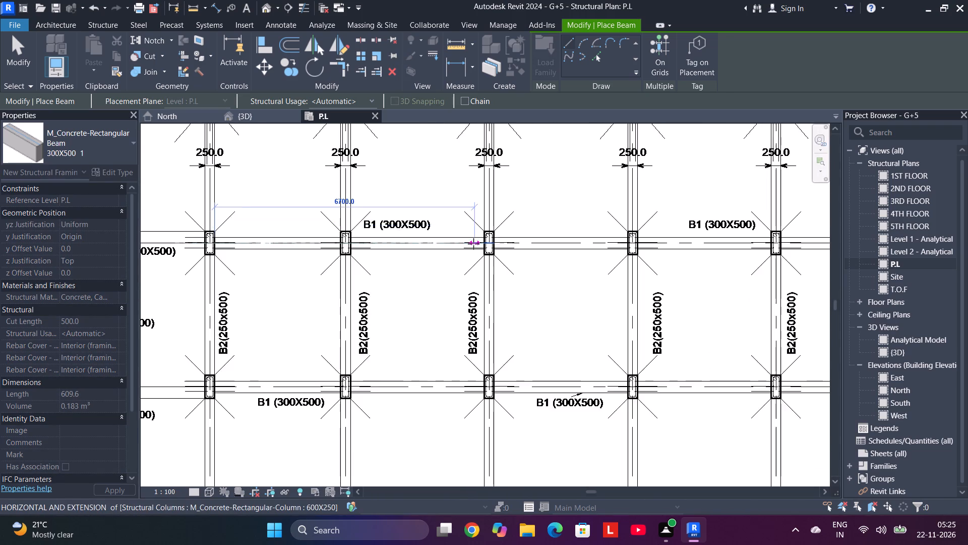
scroll(473, 244, down, 4)
middle_drag(475, 244, 191, 243)
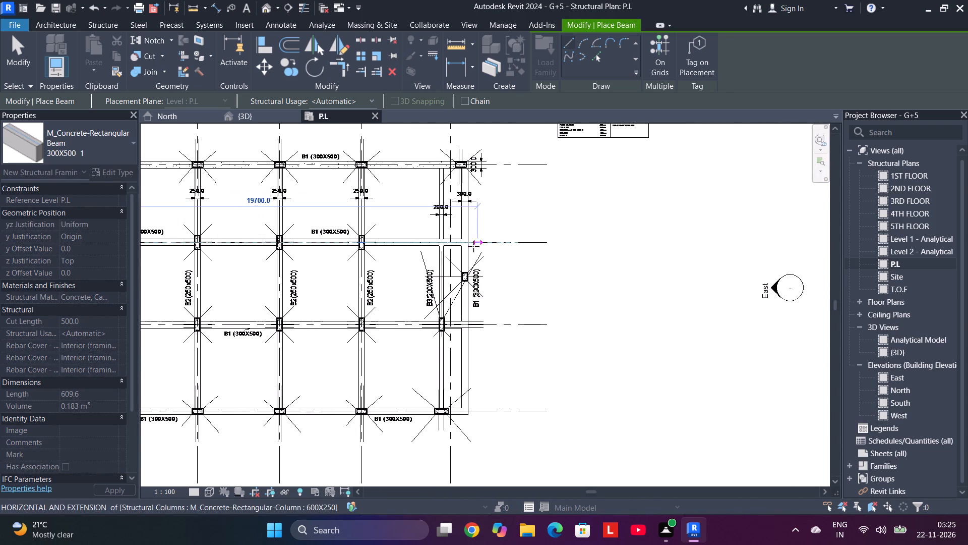
scroll(472, 247, up, 6)
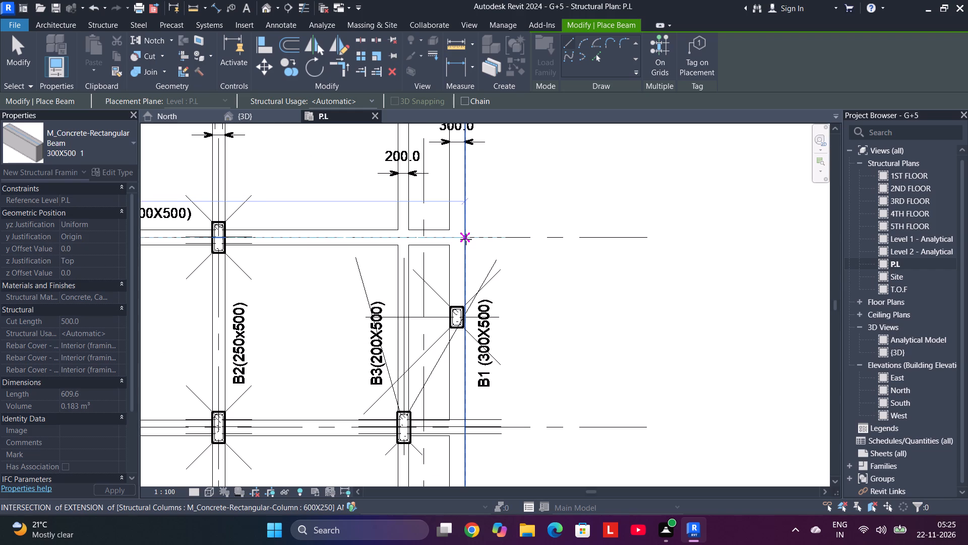
click(466, 239)
Place one continuous 300X500 1 beam along grid line 3 from the first column to the outer B1 outline beside grid H.
scroll(466, 239, down, 7)
scroll(481, 227, up, 4)
middle_drag(481, 227, 507, 150)
scroll(415, 338, down, 2)
middle_drag(404, 337, 448, 309)
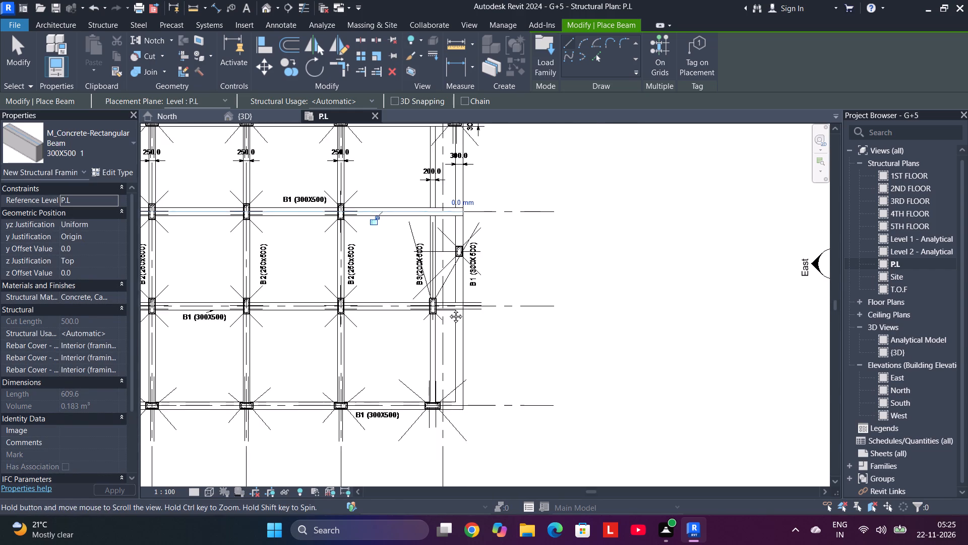
middle_drag(448, 309, 582, 295)
scroll(582, 295, down, 1)
middle_drag(301, 311, 526, 291)
scroll(422, 269, up, 10)
scroll(458, 232, up, 4)
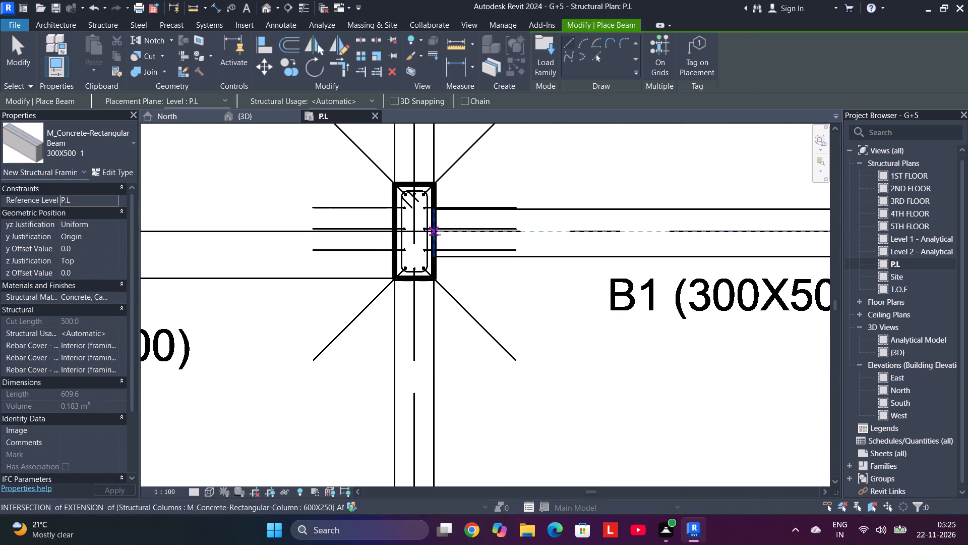
scroll(433, 230, up, 2)
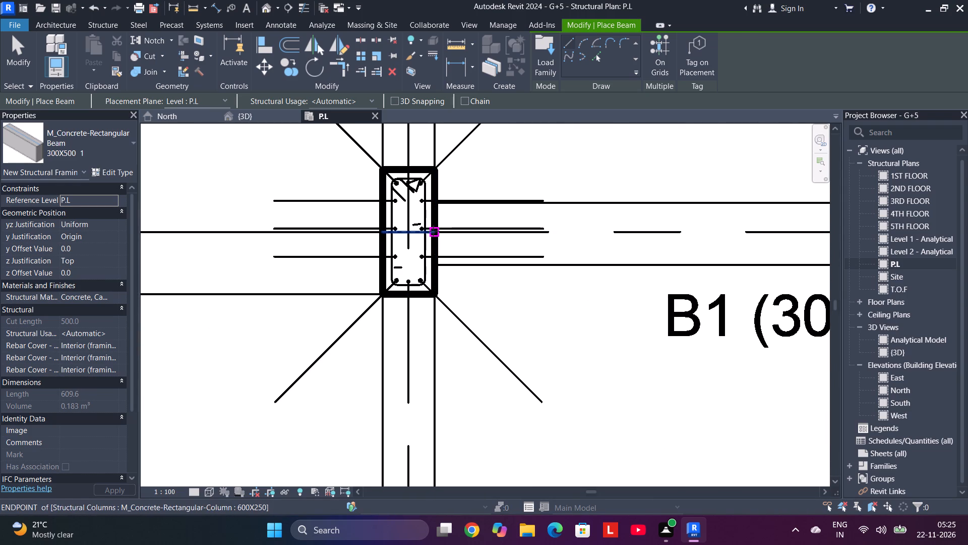
click(433, 231)
scroll(553, 237, down, 7)
middle_drag(555, 237, 34, 284)
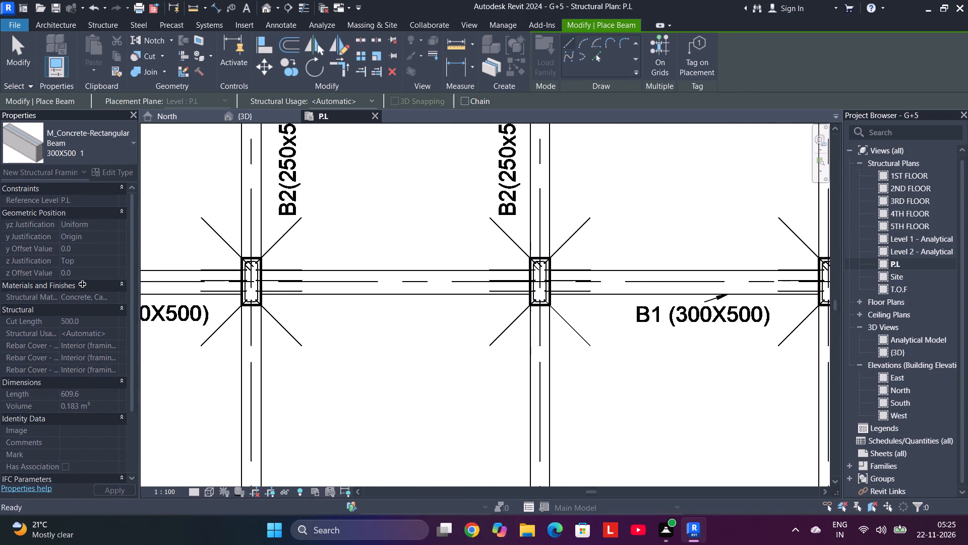
middle_drag(502, 272, 95, 276)
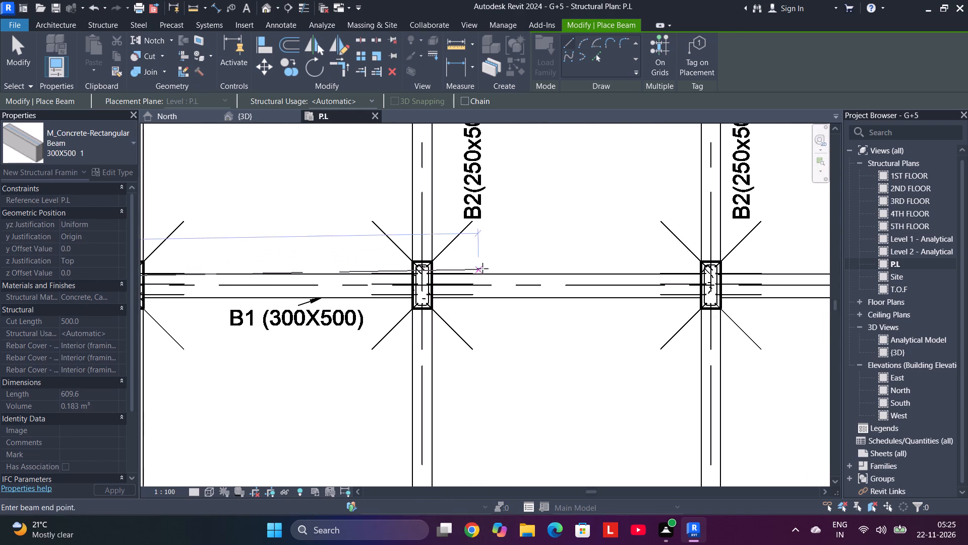
middle_drag(508, 283, 146, 292)
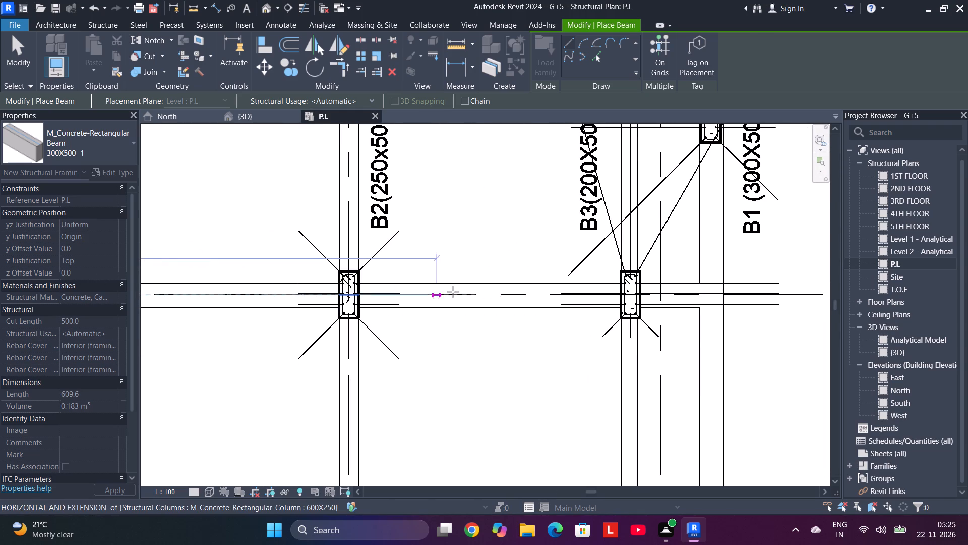
middle_drag(532, 292, 69, 286)
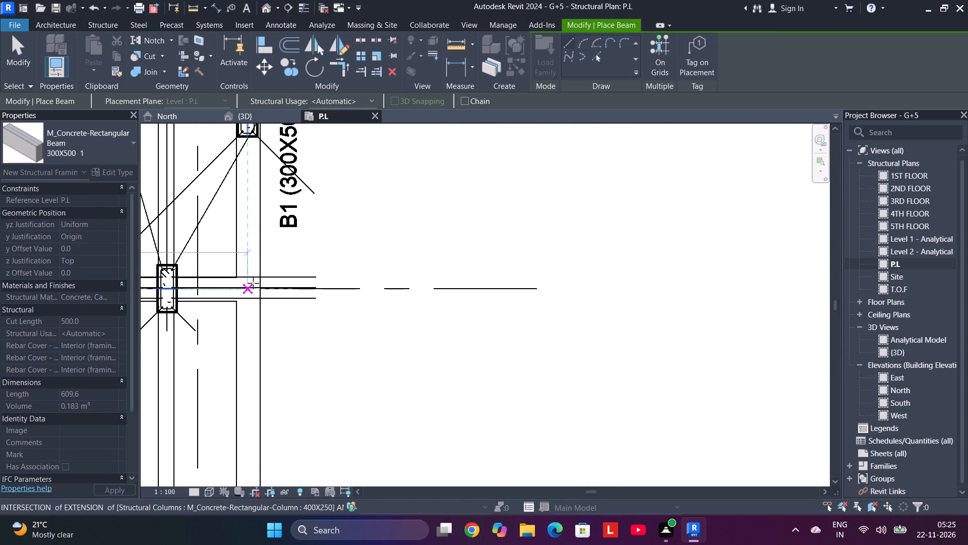
click(260, 283)
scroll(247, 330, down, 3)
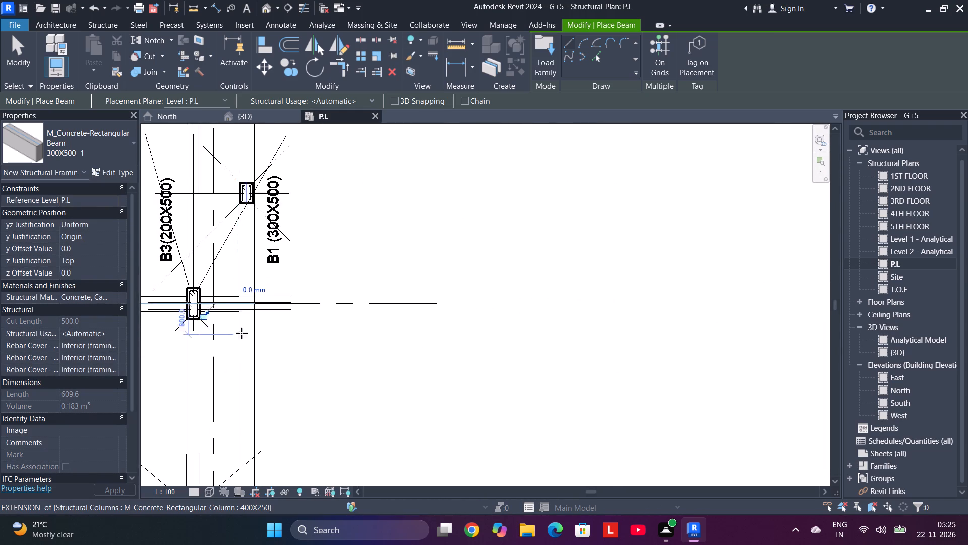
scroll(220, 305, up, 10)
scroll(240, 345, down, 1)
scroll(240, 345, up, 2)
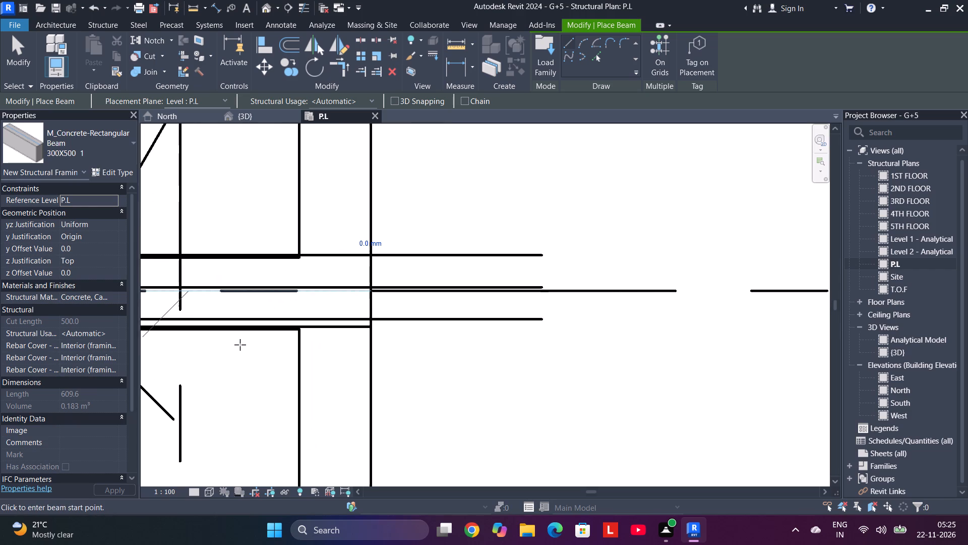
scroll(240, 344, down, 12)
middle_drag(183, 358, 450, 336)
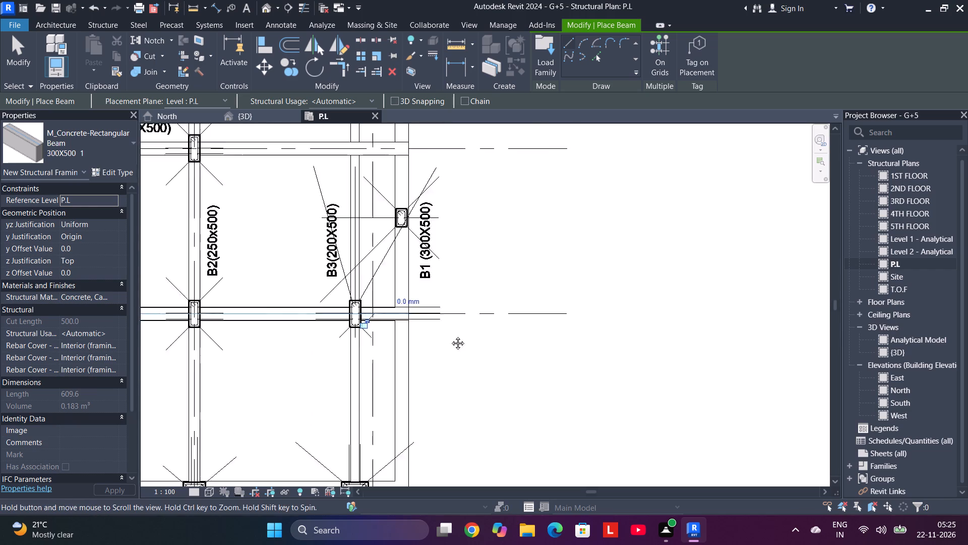
Place a 300X500 1 beam beside grid A from the wall's lower face near grid line 3 to the outer B1 outline below grid line 4.
middle_drag(450, 336, 479, 336)
scroll(266, 347, down, 4)
middle_drag(368, 331, 432, 323)
scroll(202, 338, up, 5)
scroll(246, 319, up, 9)
scroll(246, 302, down, 5)
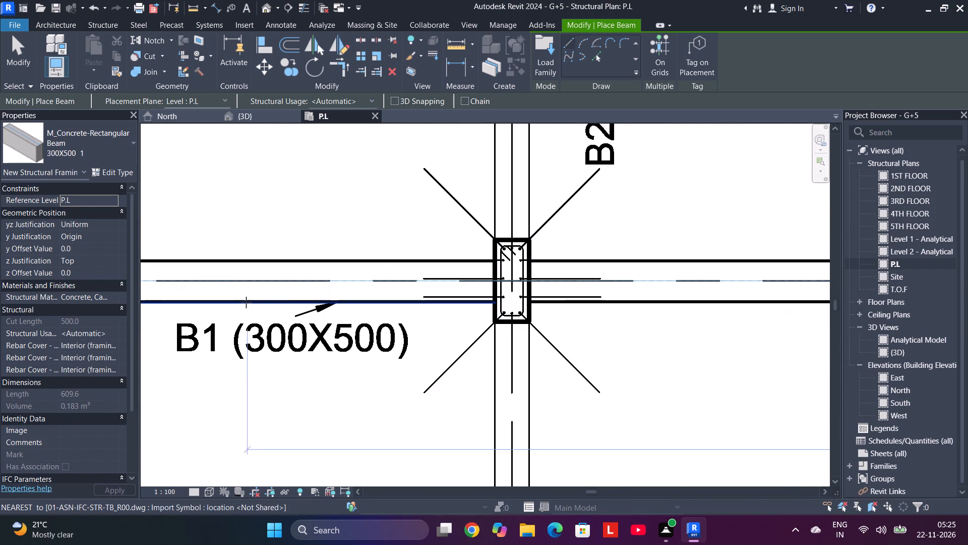
scroll(246, 302, down, 6)
scroll(240, 344, down, 5)
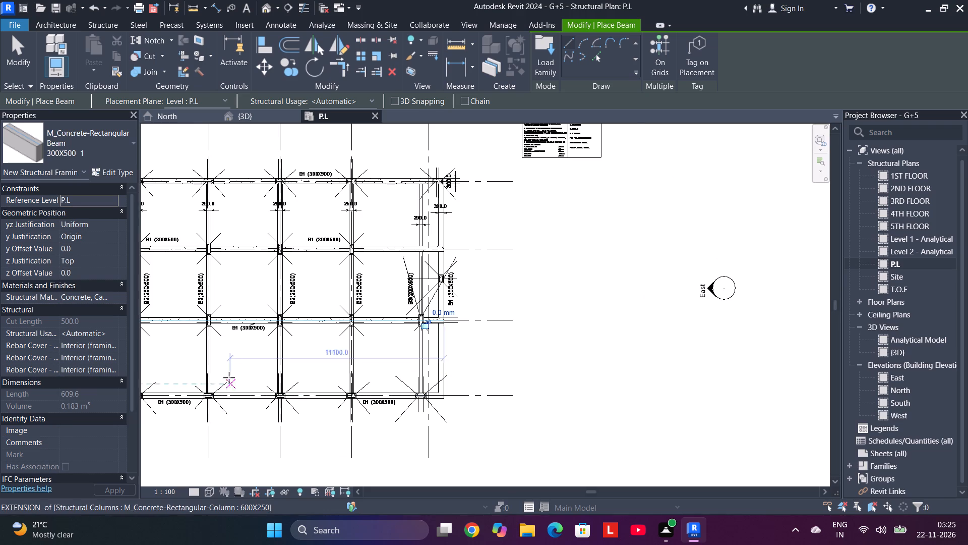
middle_drag(229, 377, 421, 248)
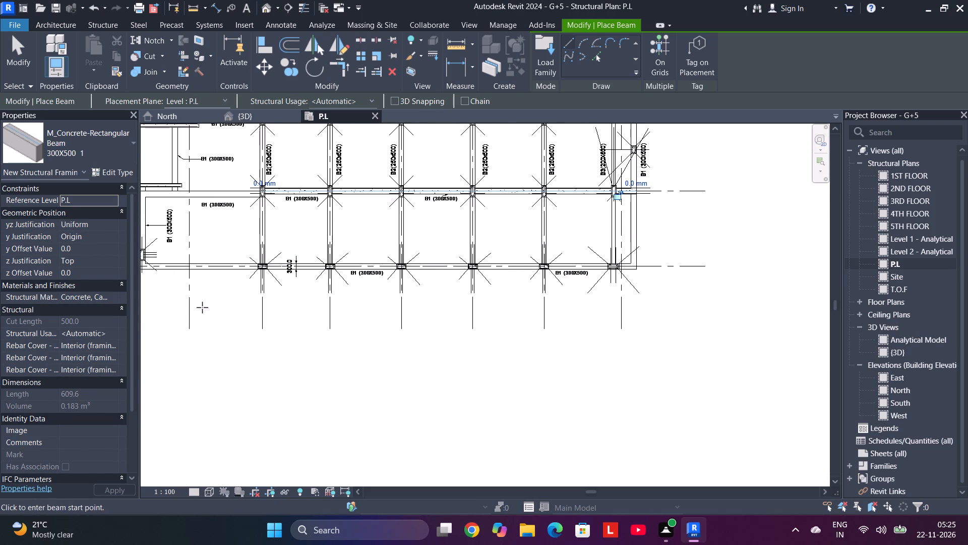
middle_drag(160, 307, 271, 296)
scroll(261, 259, up, 4)
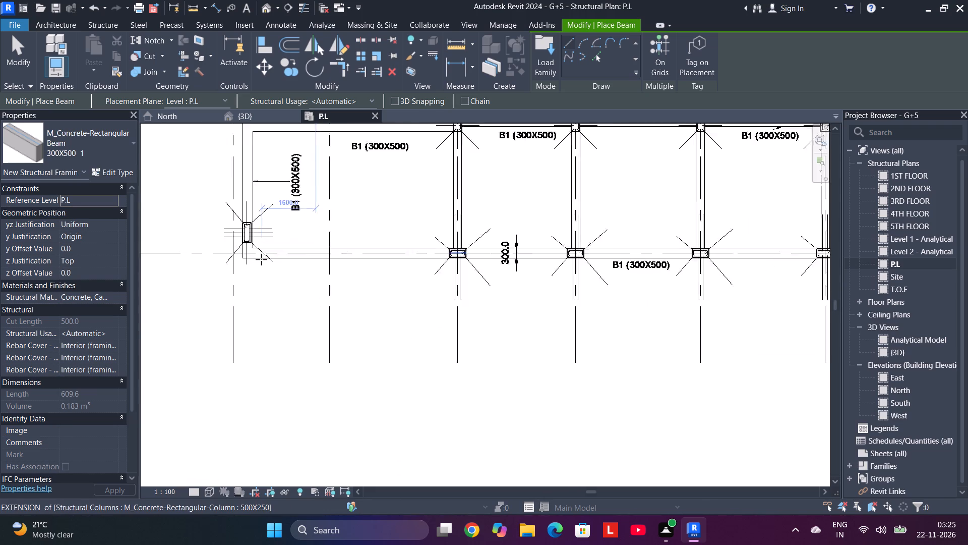
scroll(261, 259, up, 2)
scroll(260, 263, down, 4)
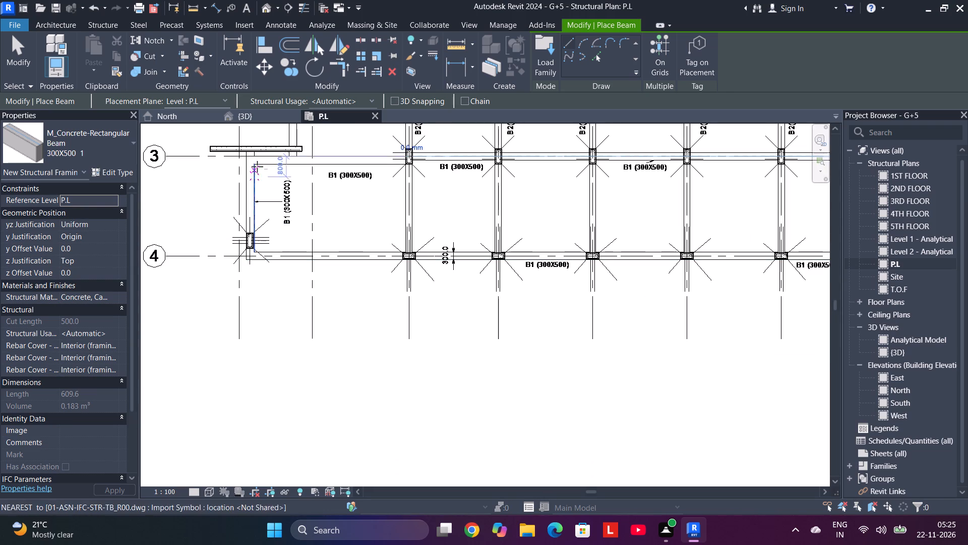
scroll(254, 157, up, 9)
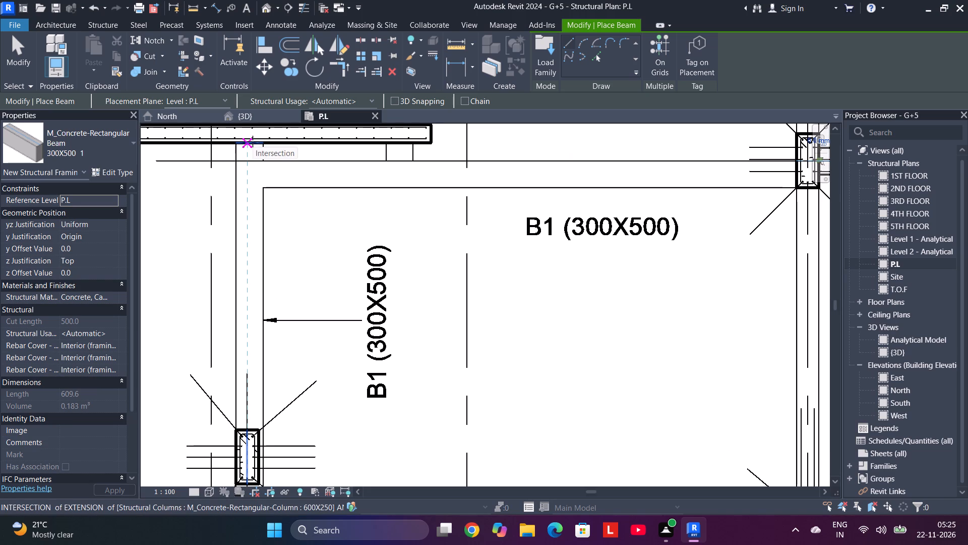
scroll(254, 141, up, 3)
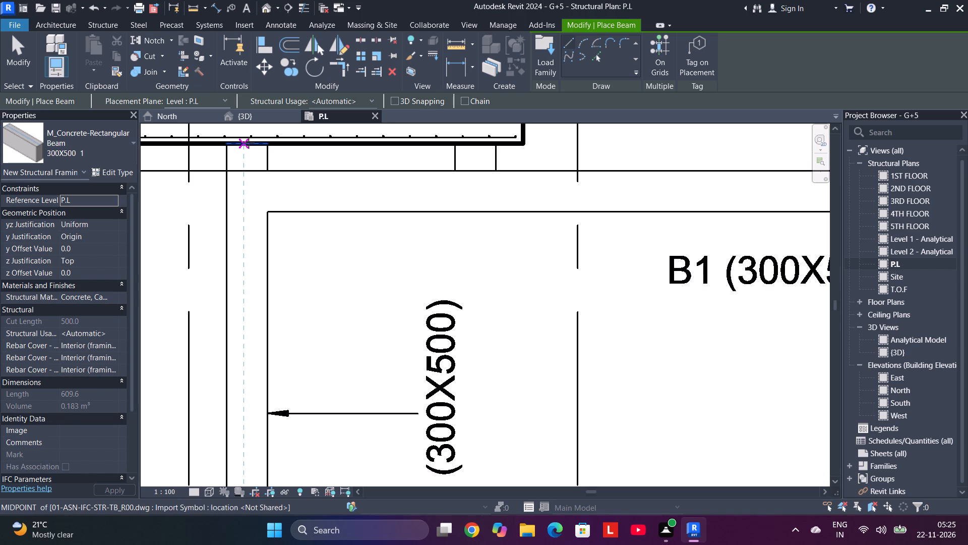
click(252, 143)
scroll(265, 308, down, 2)
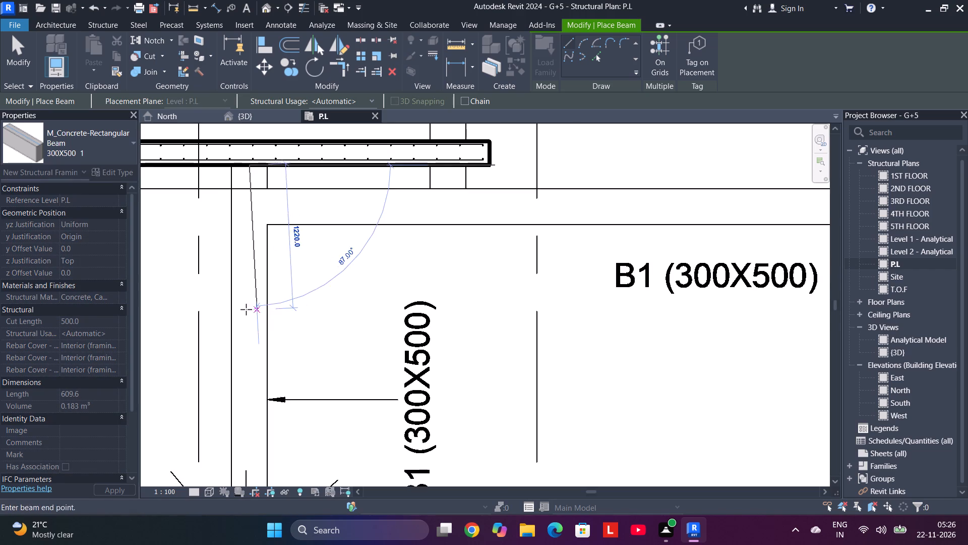
middle_drag(242, 307, 245, 143)
scroll(255, 334, down, 1)
middle_drag(255, 326, 257, 285)
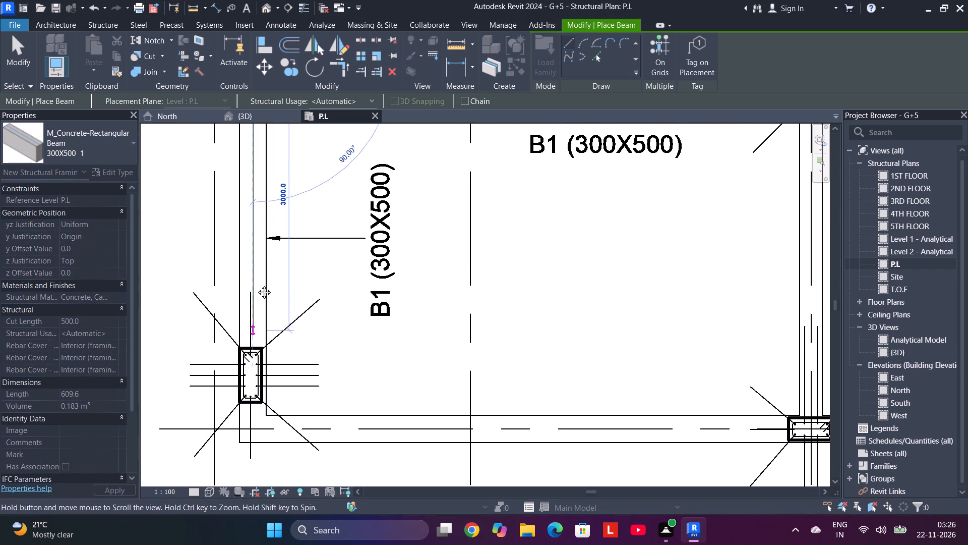
middle_drag(257, 285, 258, 189)
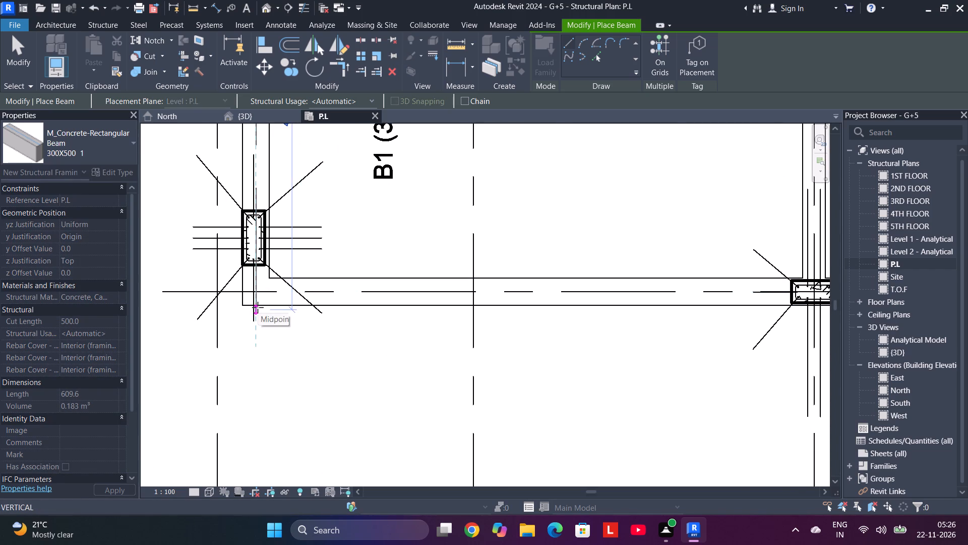
scroll(255, 307, up, 6)
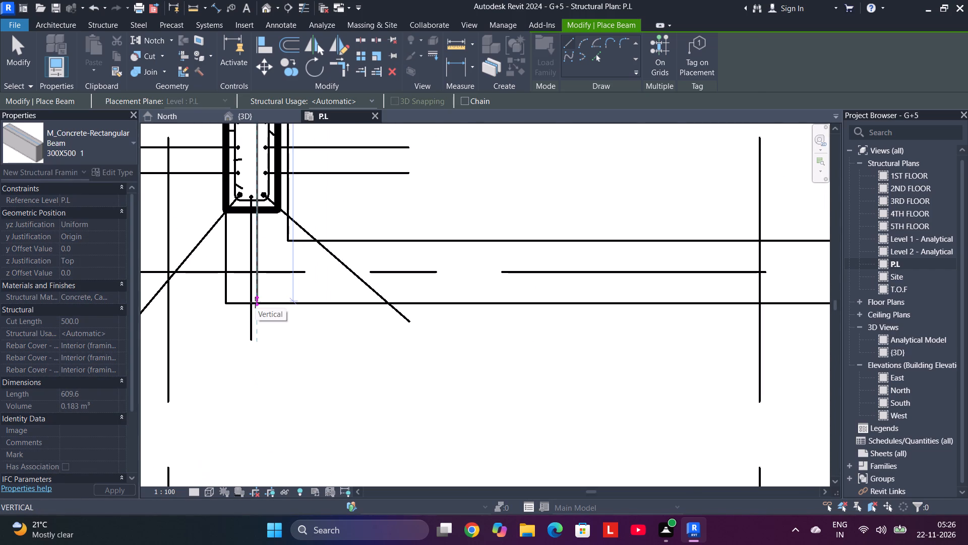
click(255, 306)
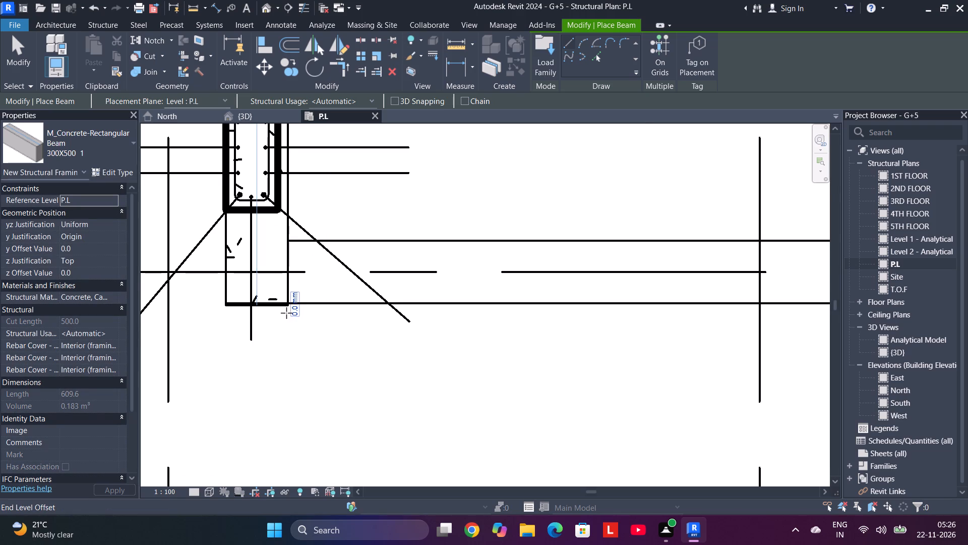
Place one continuous 300X500 1 beam along grid line 4 from the outer edge of the grid A beam to the outer B1 outline beside grid H.
scroll(286, 312, down, 3)
scroll(390, 230, down, 4)
middle_drag(389, 234, 335, 287)
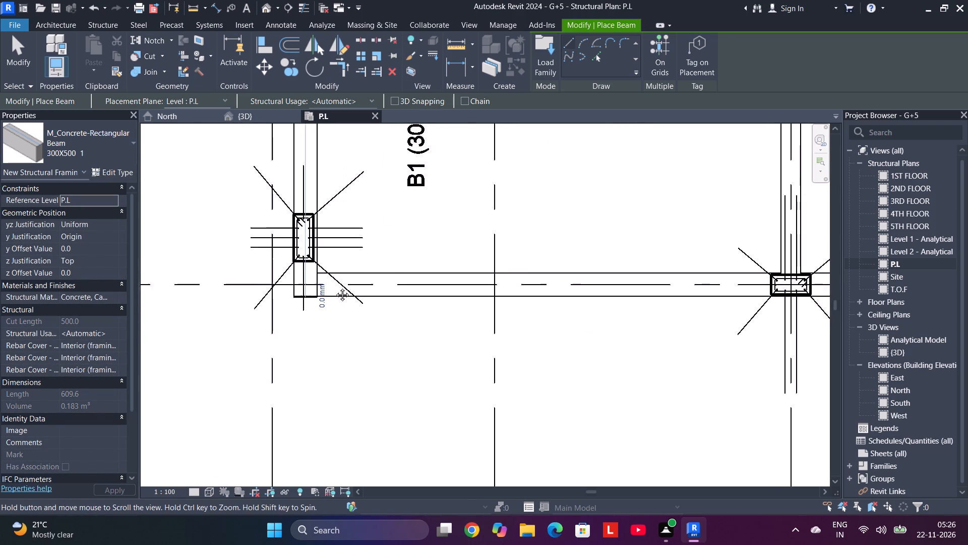
middle_drag(335, 287, 316, 290)
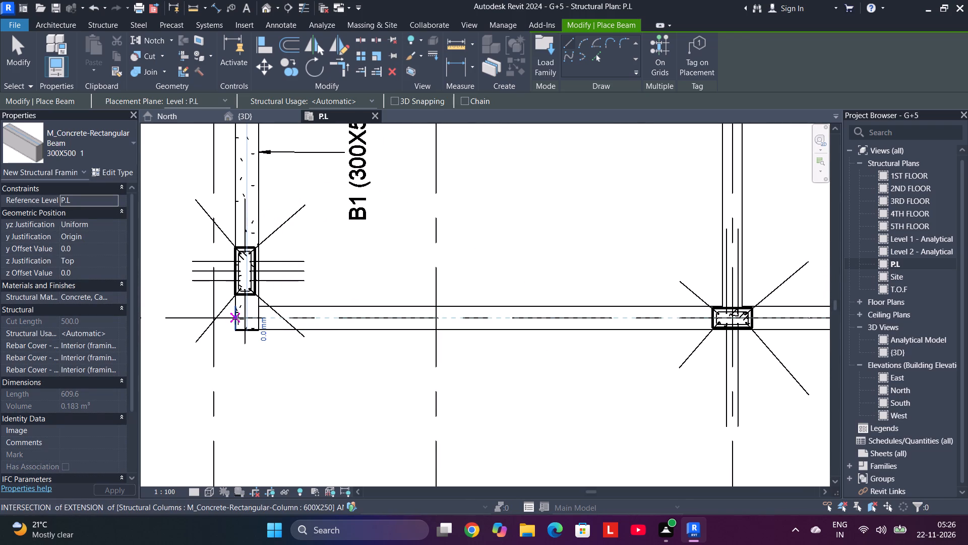
click(234, 318)
middle_drag(461, 324, 460, 324)
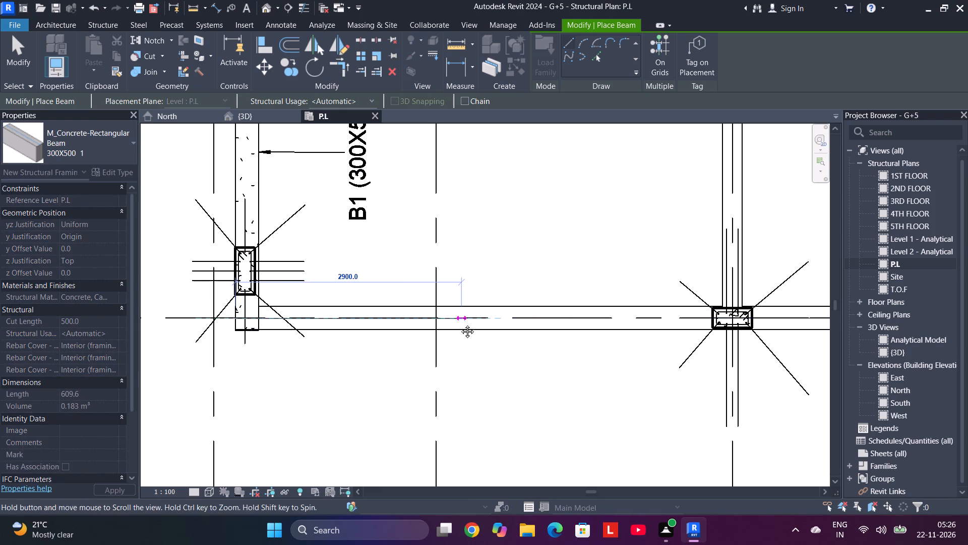
middle_drag(460, 324, 167, 309)
scroll(399, 305, down, 4)
scroll(540, 297, down, 1)
middle_drag(540, 297, 278, 299)
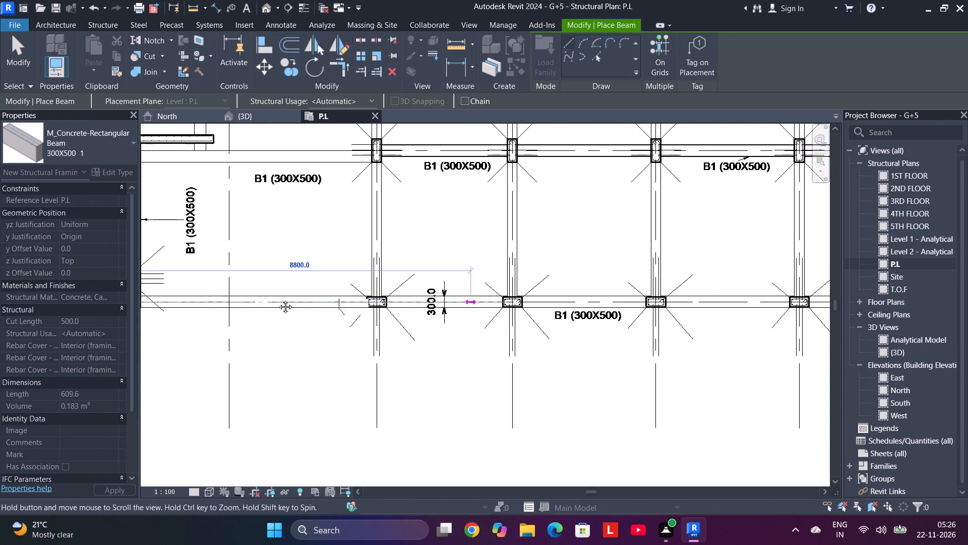
middle_drag(278, 299, 138, 299)
middle_drag(477, 303, 132, 291)
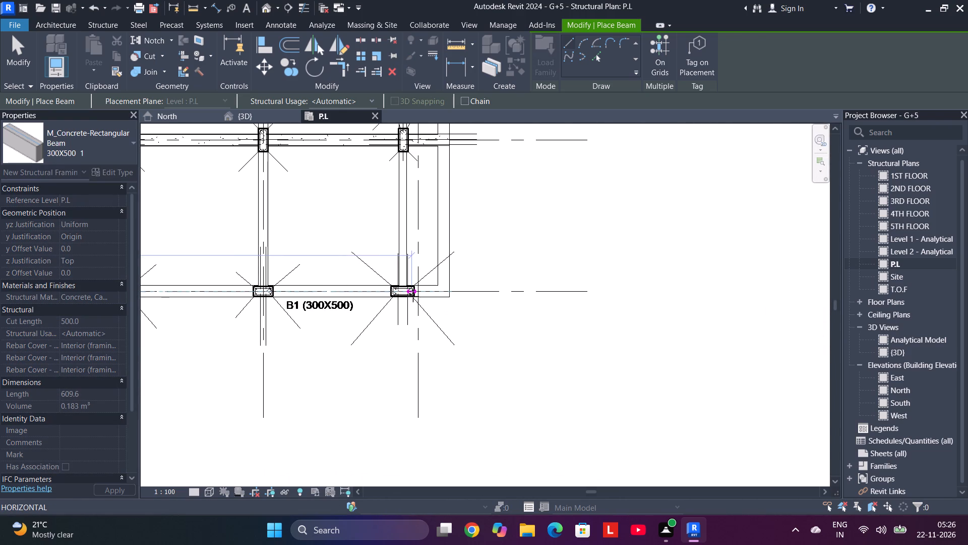
scroll(453, 299, up, 4)
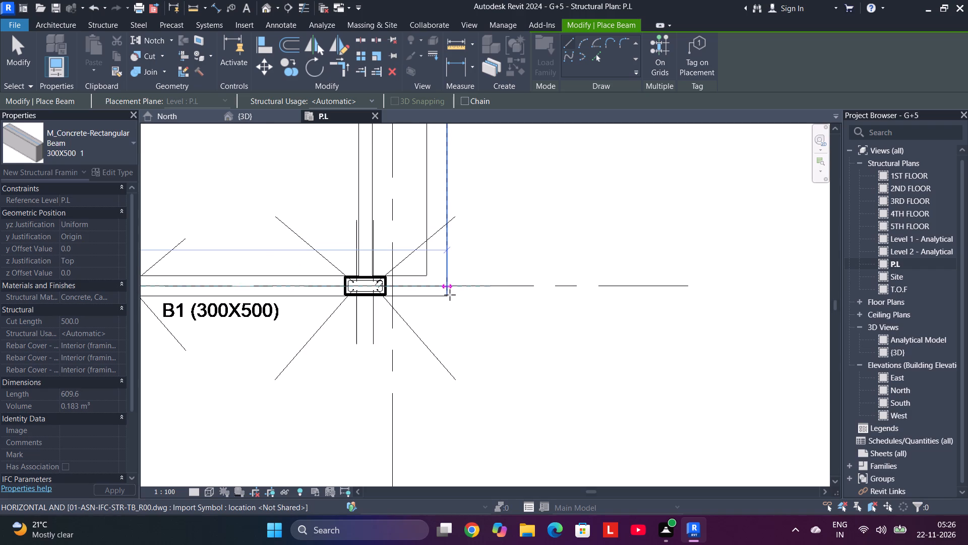
click(448, 291)
Place one continuous 300X500 1 beam beside grid H from the outer edge of the grid line 4 beam to the outer edge at grid line 1.
scroll(446, 293, down, 3)
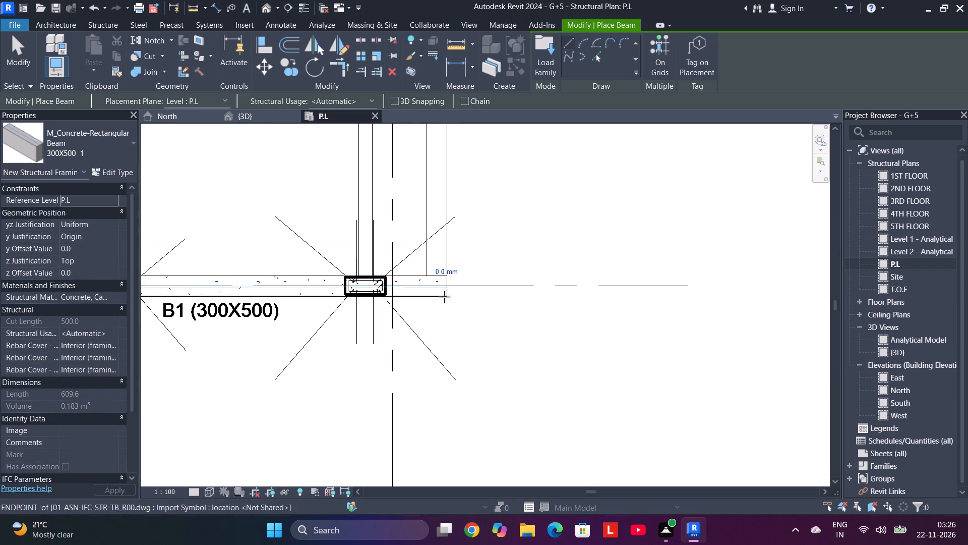
scroll(444, 297, down, 1)
scroll(402, 314, down, 4)
scroll(404, 225, down, 1)
middle_drag(391, 253, 370, 351)
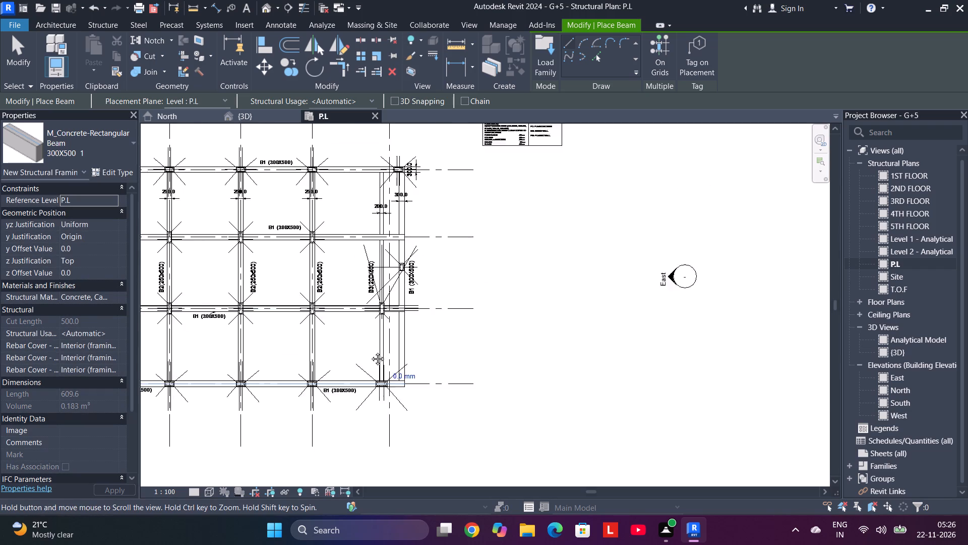
middle_drag(370, 351, 334, 336)
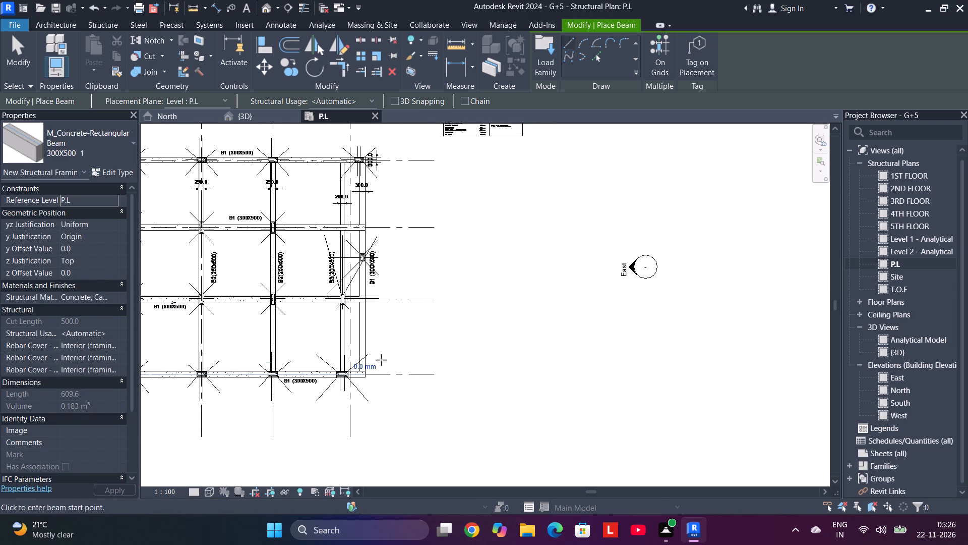
scroll(350, 390, up, 11)
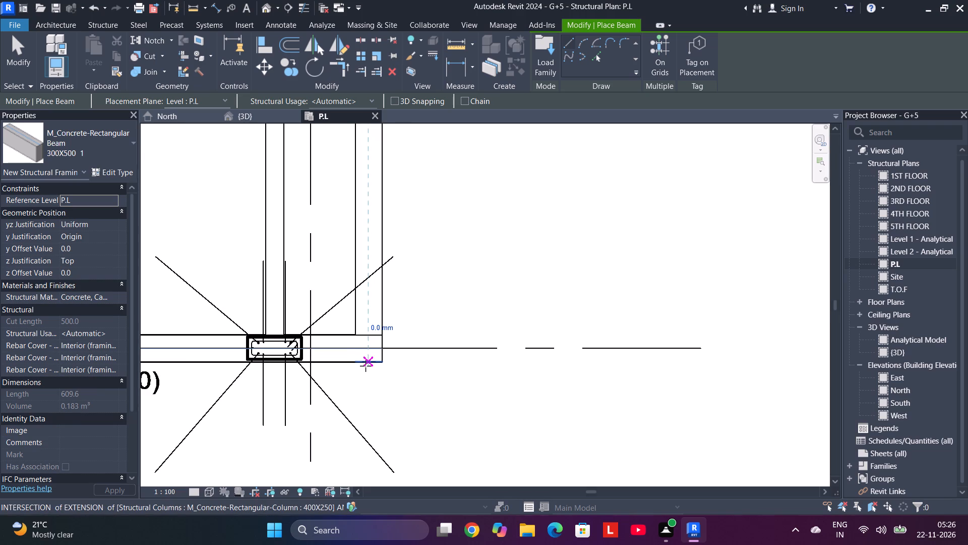
drag(371, 363, 369, 347)
middle_drag(374, 223, 381, 296)
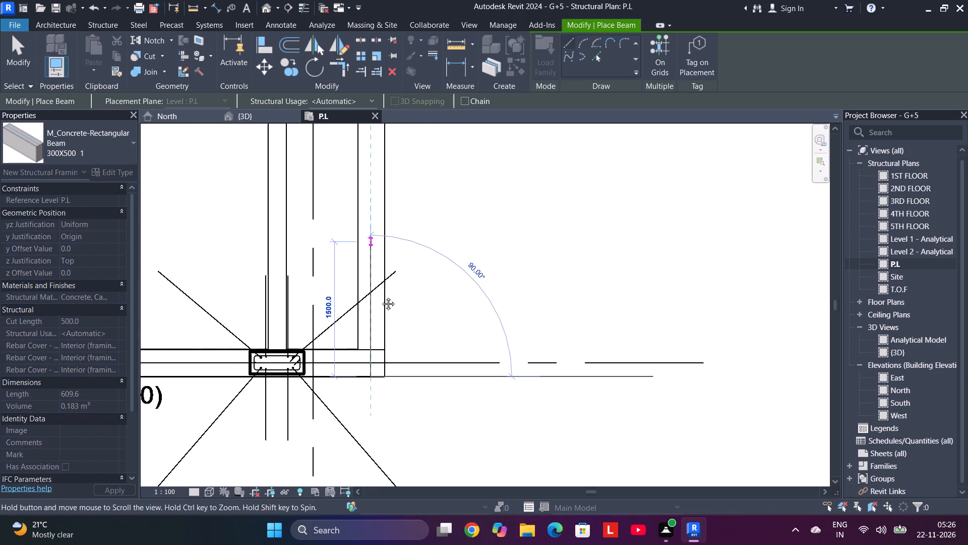
middle_drag(381, 296, 369, 451)
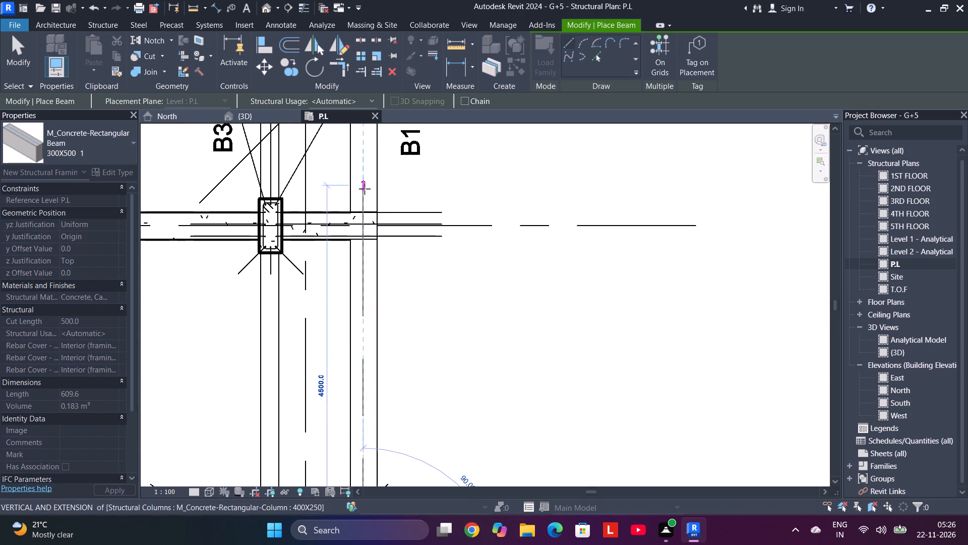
middle_drag(365, 189, 350, 413)
middle_drag(355, 207, 350, 402)
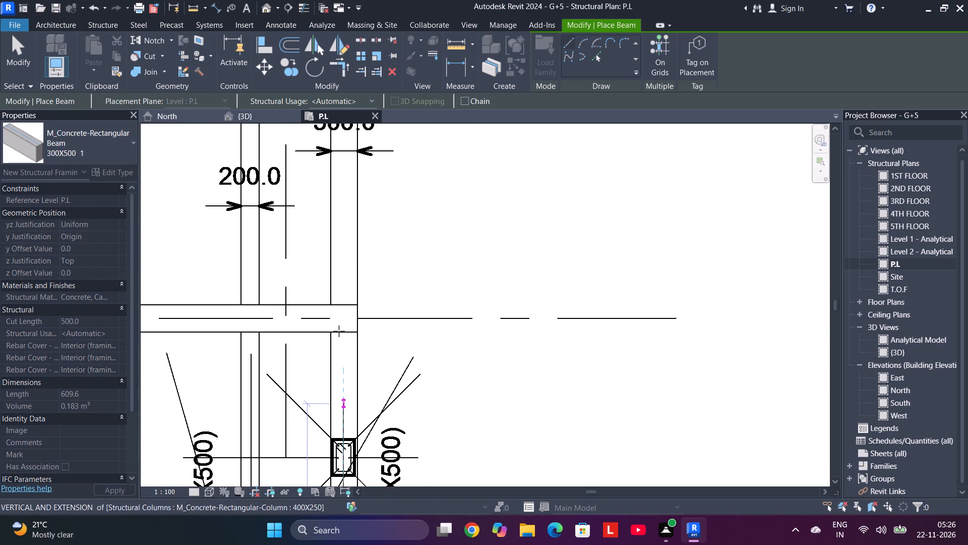
middle_drag(346, 221, 357, 420)
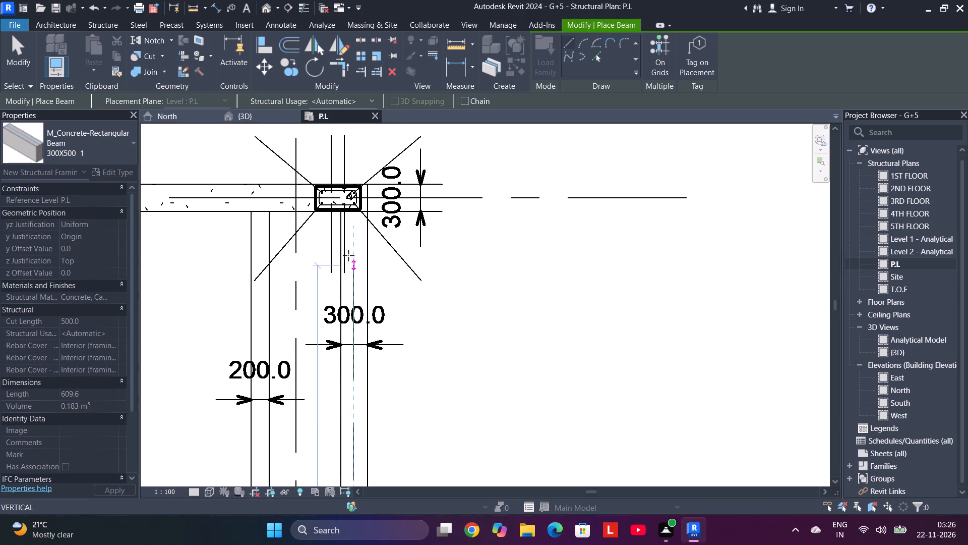
click(350, 179)
Place a 300X500 1 beam along grid line 3 from the grid C column to the outer edge of the beam beside grid A.
scroll(405, 303, down, 9)
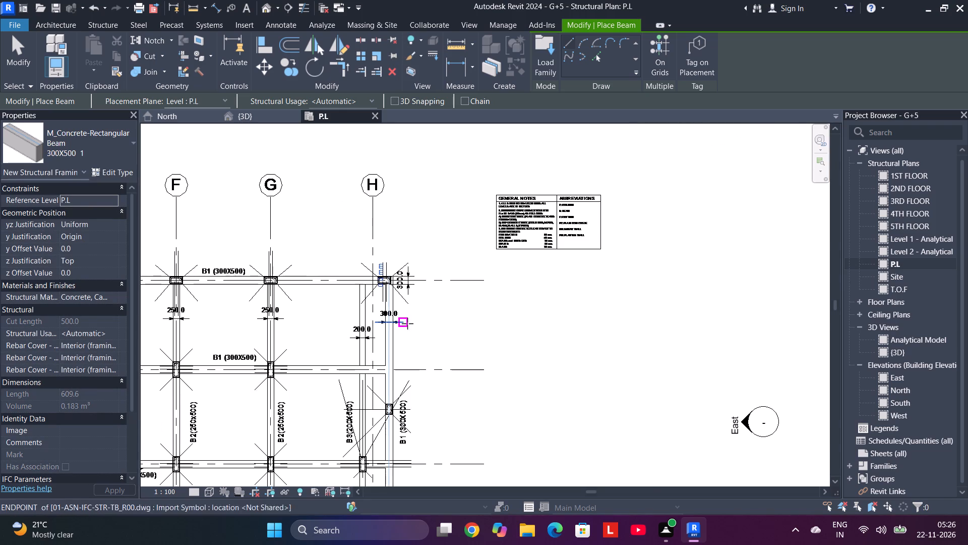
middle_drag(427, 348, 537, 259)
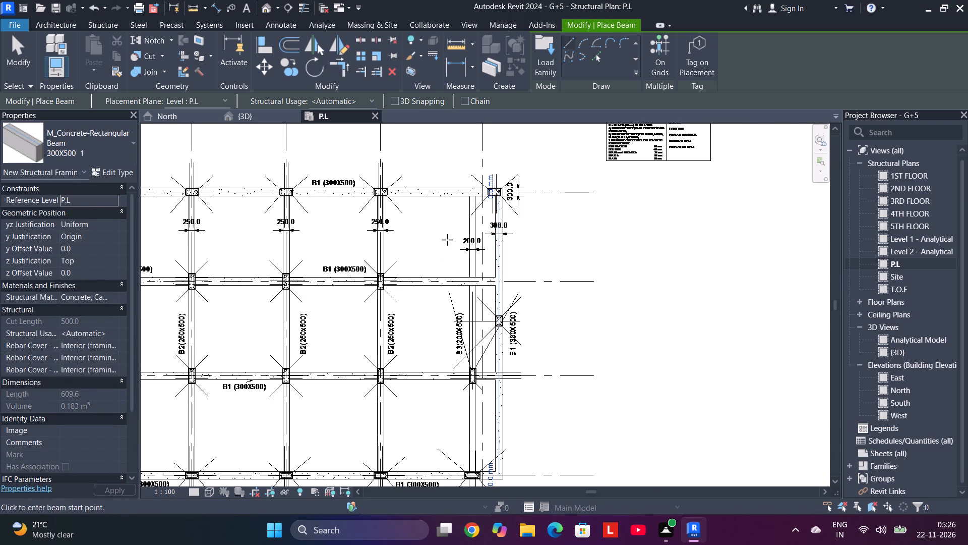
middle_drag(447, 240, 582, 226)
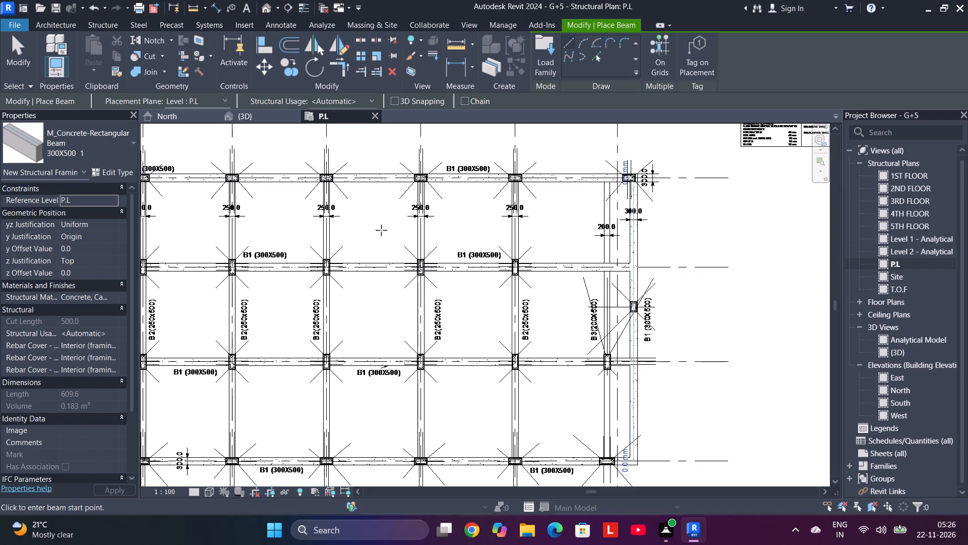
middle_drag(375, 230, 597, 203)
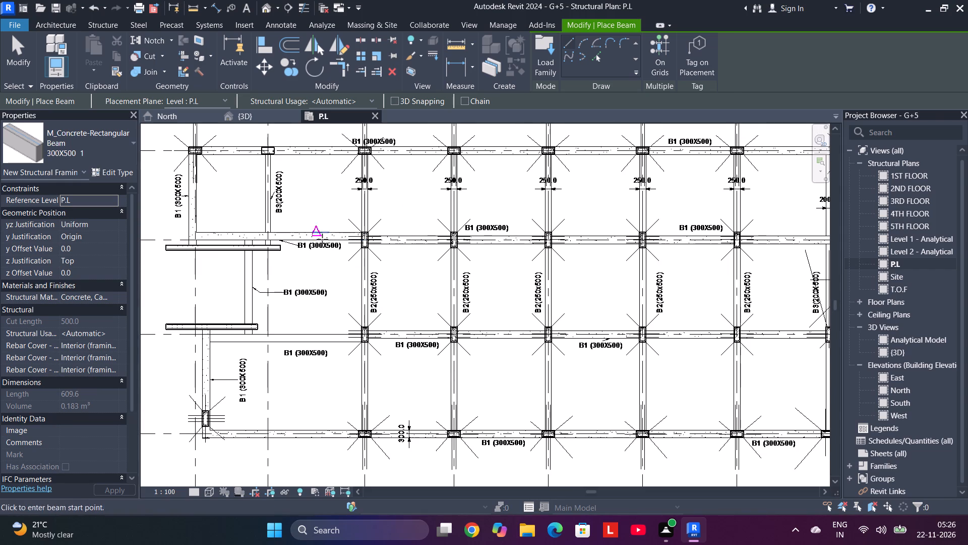
middle_drag(314, 272, 365, 243)
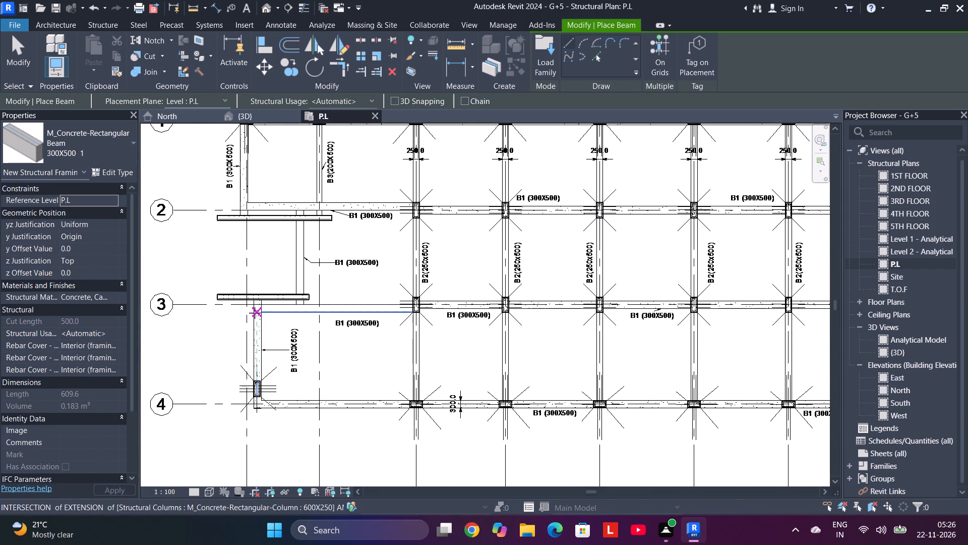
scroll(258, 309, up, 11)
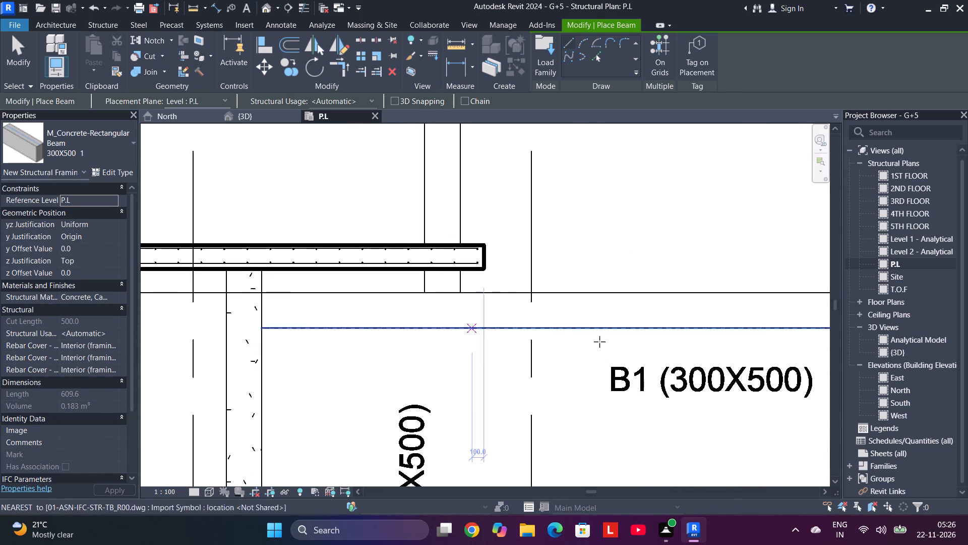
scroll(804, 322, down, 4)
middle_drag(764, 309, 454, 295)
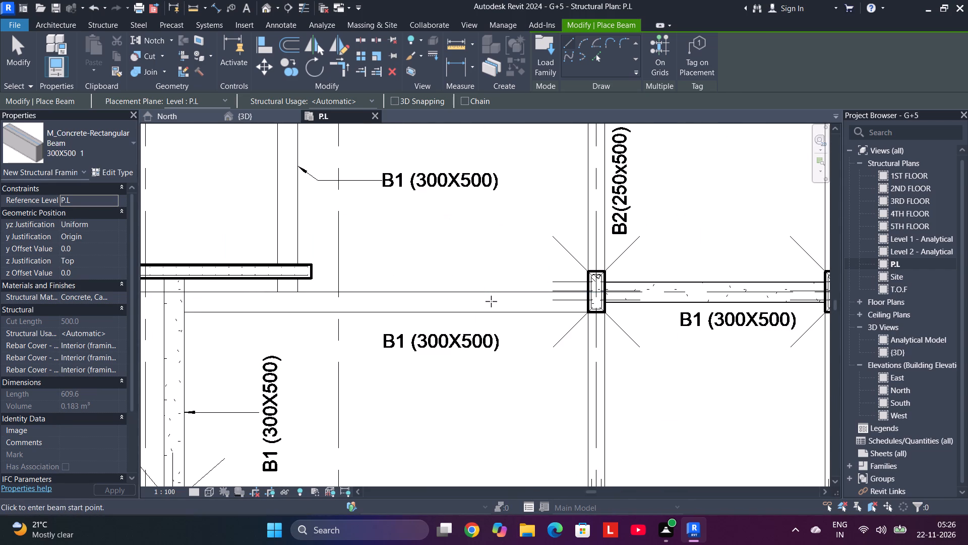
scroll(492, 303, up, 3)
scroll(597, 300, down, 3)
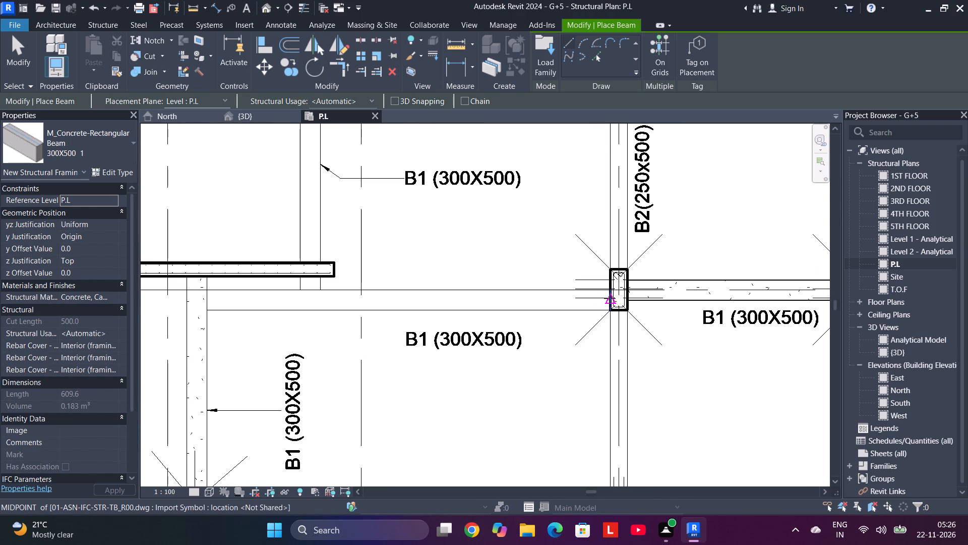
scroll(610, 298, up, 4)
click(606, 300)
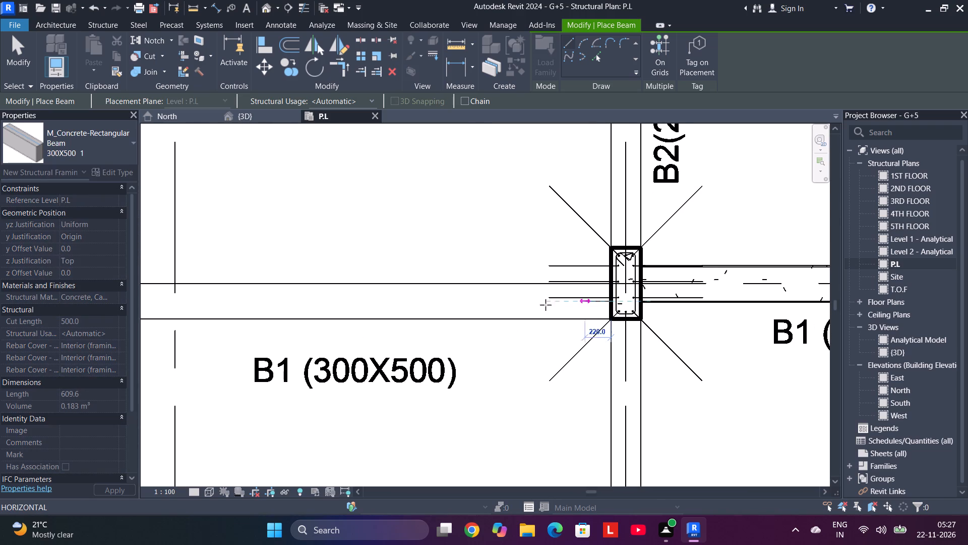
middle_drag(265, 302, 764, 301)
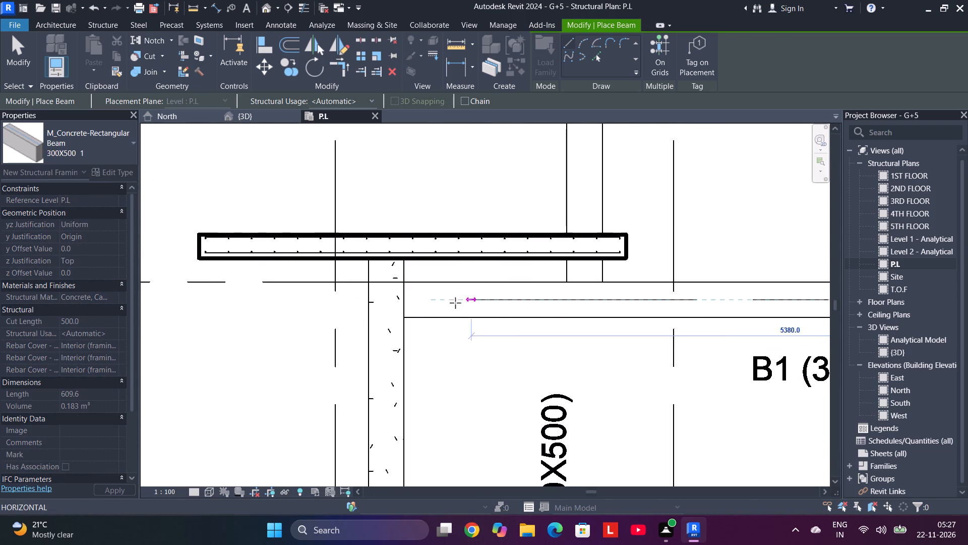
click(370, 294)
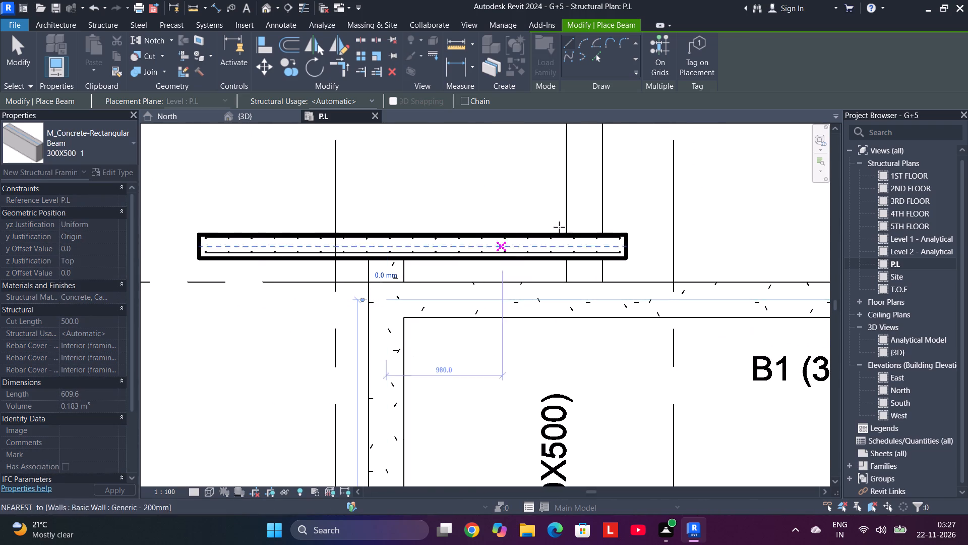
Place a 300X500 1 beam about 3700 mm long across the two walls, from the grid line 3 beam to the grid line 2 beam.
scroll(562, 226, down, 5)
middle_drag(566, 190, 475, 384)
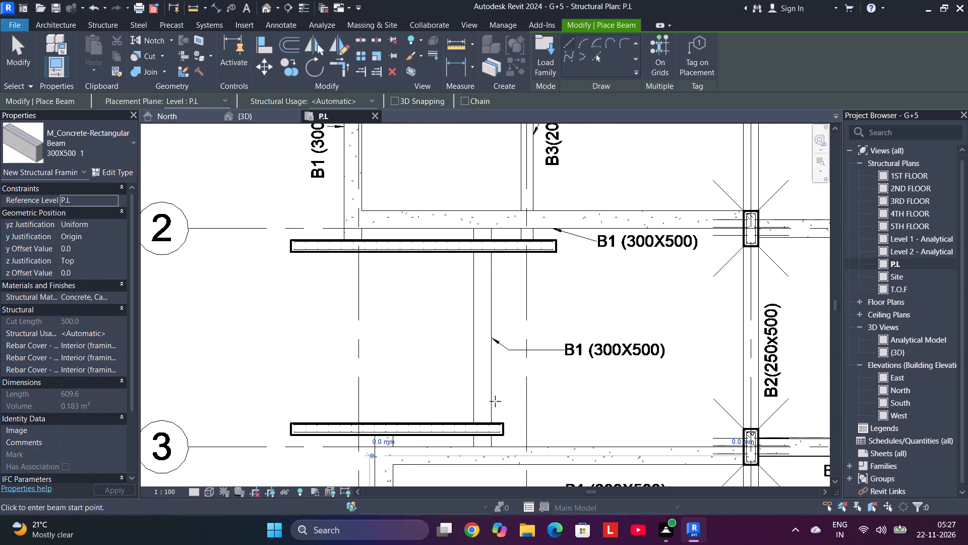
scroll(485, 448, up, 5)
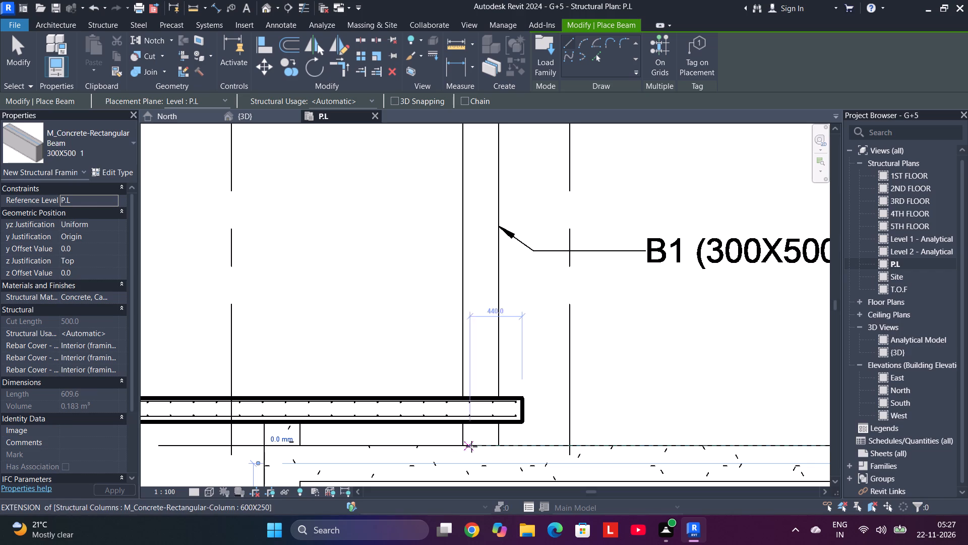
click(497, 446)
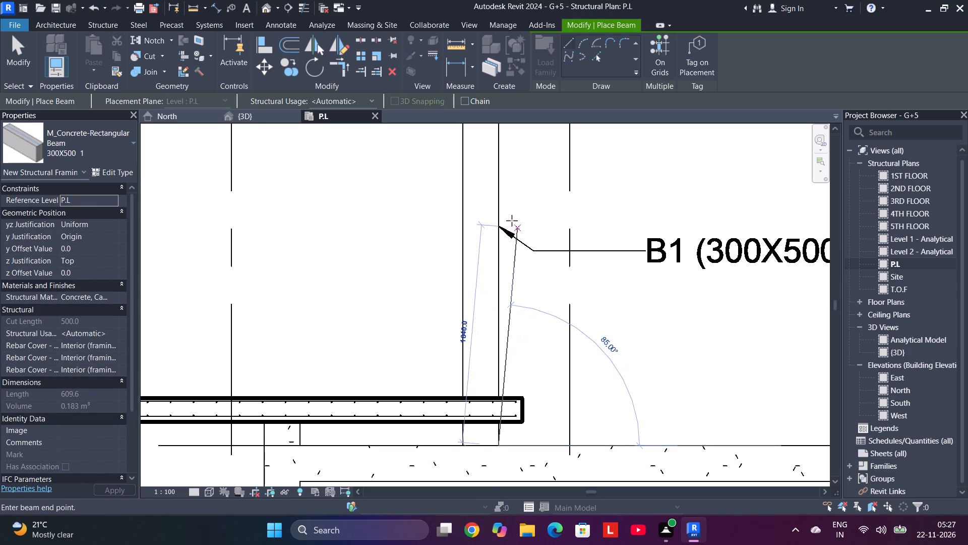
middle_drag(498, 203, 491, 368)
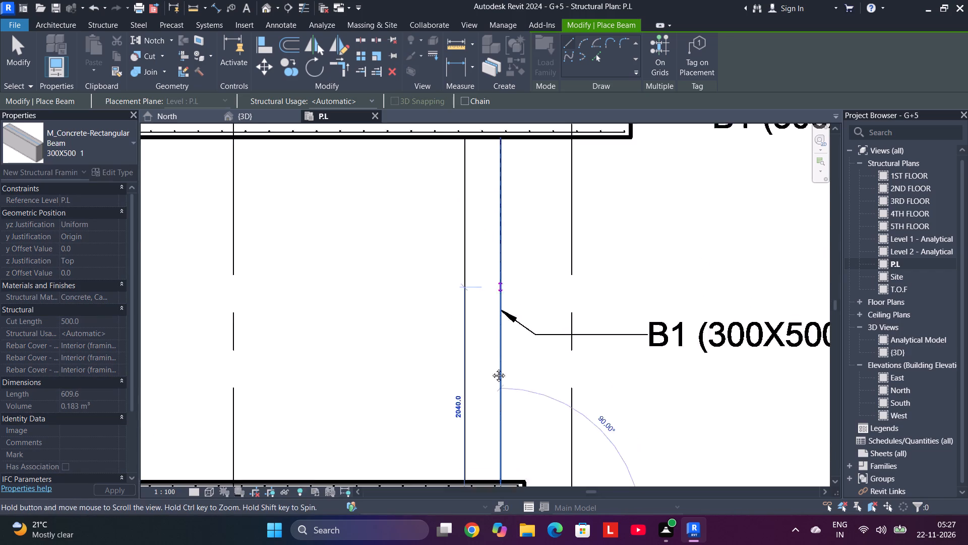
middle_drag(491, 368, 486, 390)
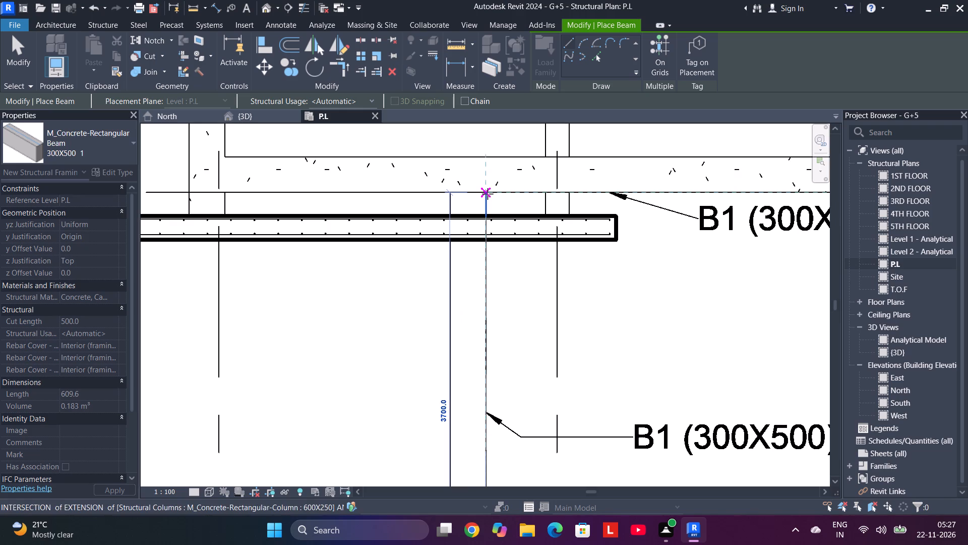
click(488, 194)
Align the new beam's side nearer grid A with the matching B1 outline between the two walls.
click(261, 41)
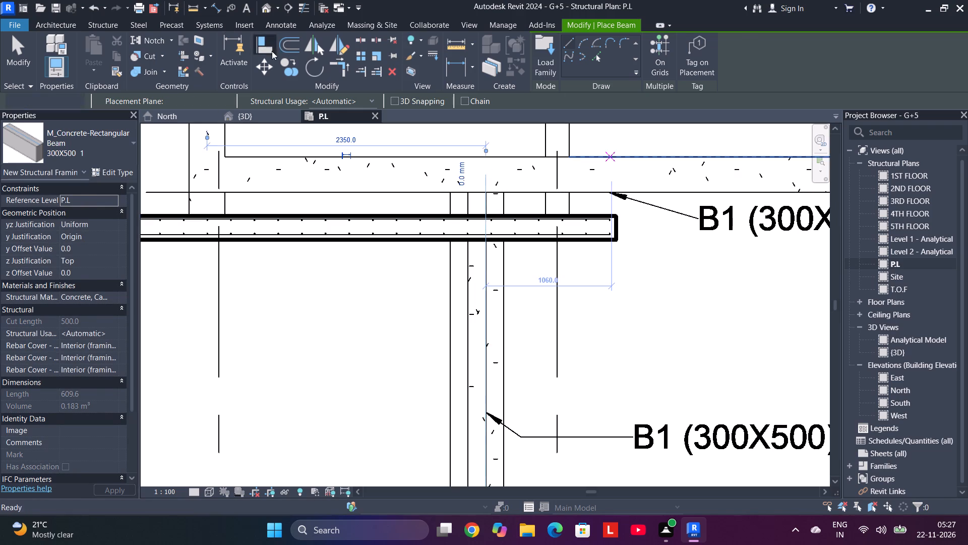
click(451, 346)
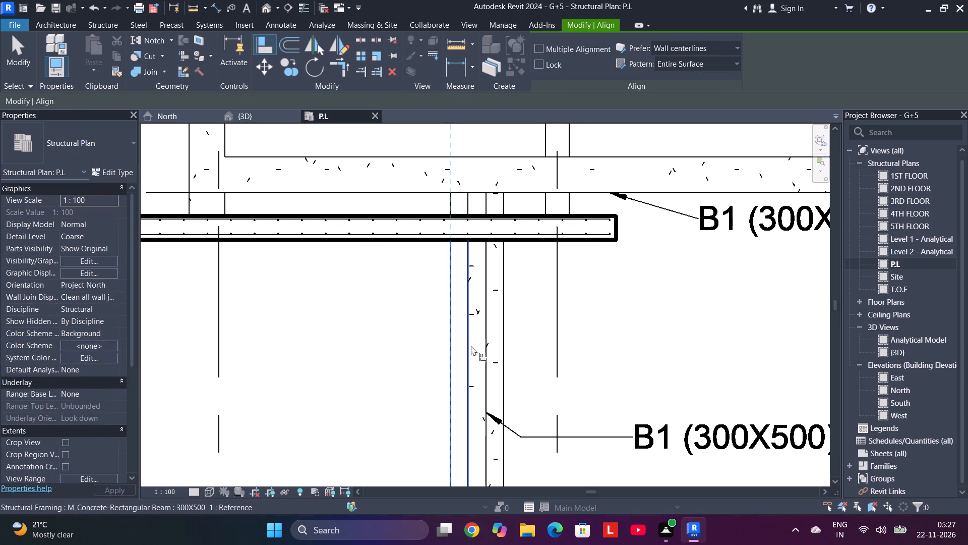
click(468, 346)
Place a 250X500 2 beam about 3100 mm long on grid C between the column faces at grid lines 3 and 2.
scroll(546, 353, down, 4)
scroll(605, 352, down, 1)
middle_drag(608, 352, 440, 310)
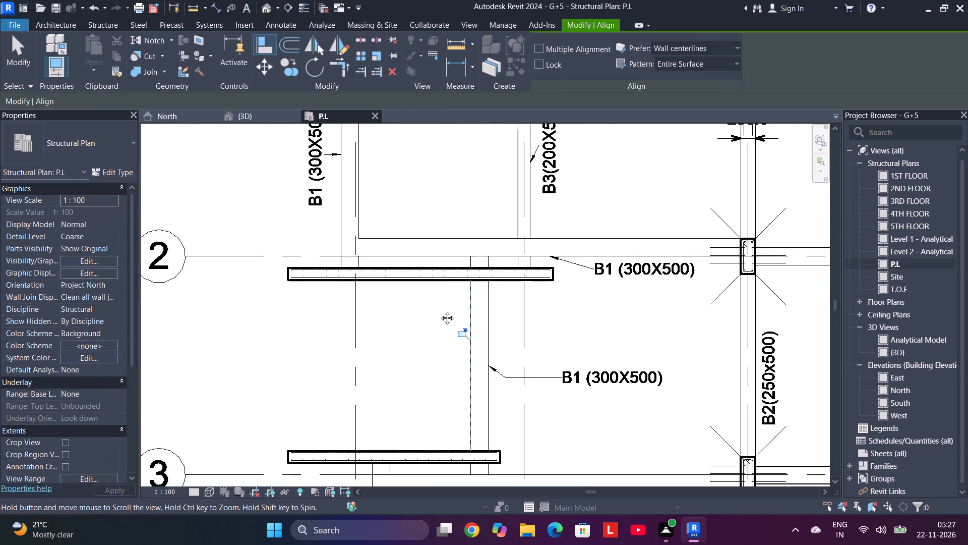
middle_drag(440, 310, 410, 303)
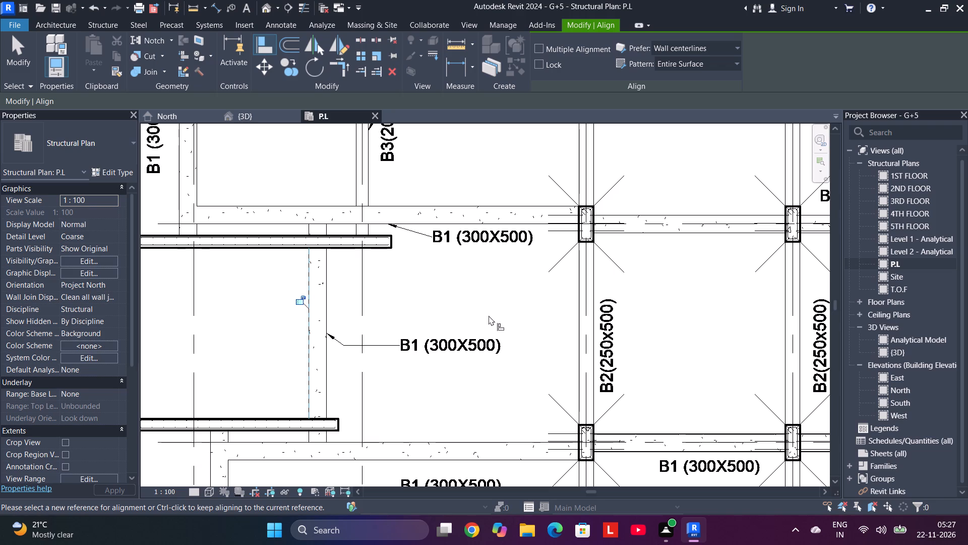
scroll(481, 308, down, 1)
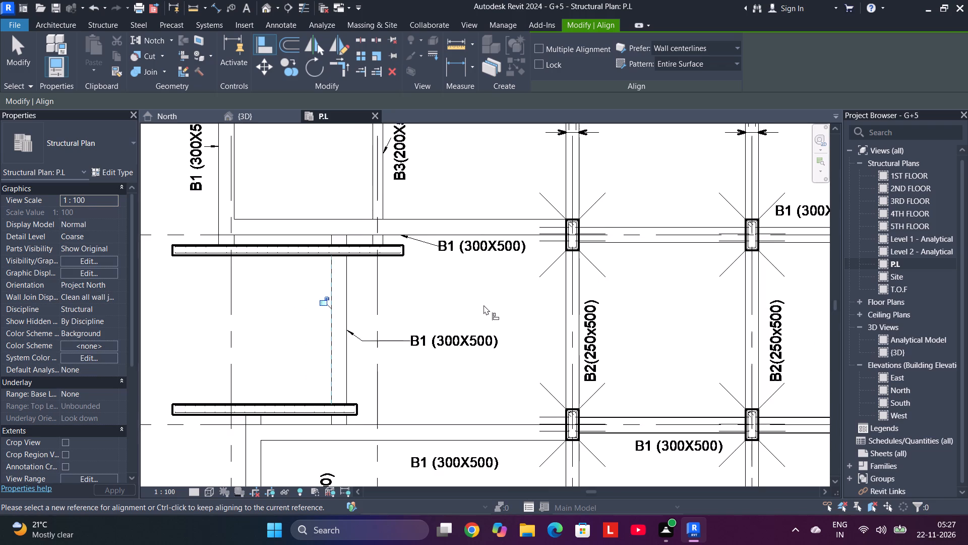
middle_drag(483, 305, 252, 249)
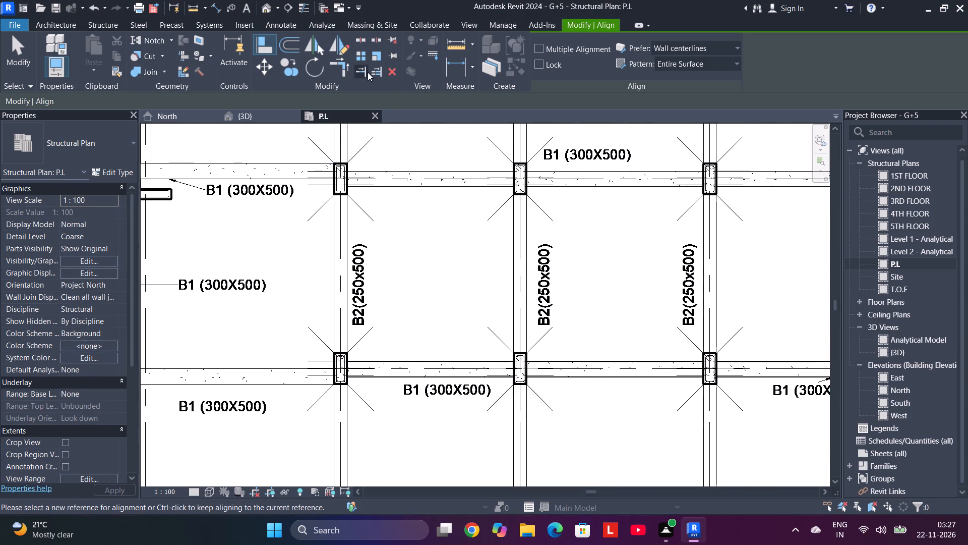
click(117, 28)
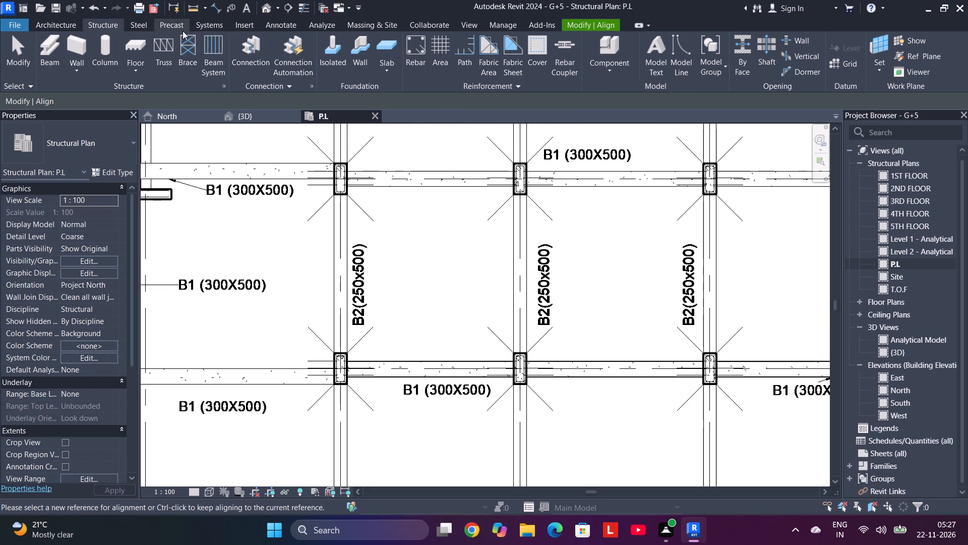
click(50, 50)
click(81, 155)
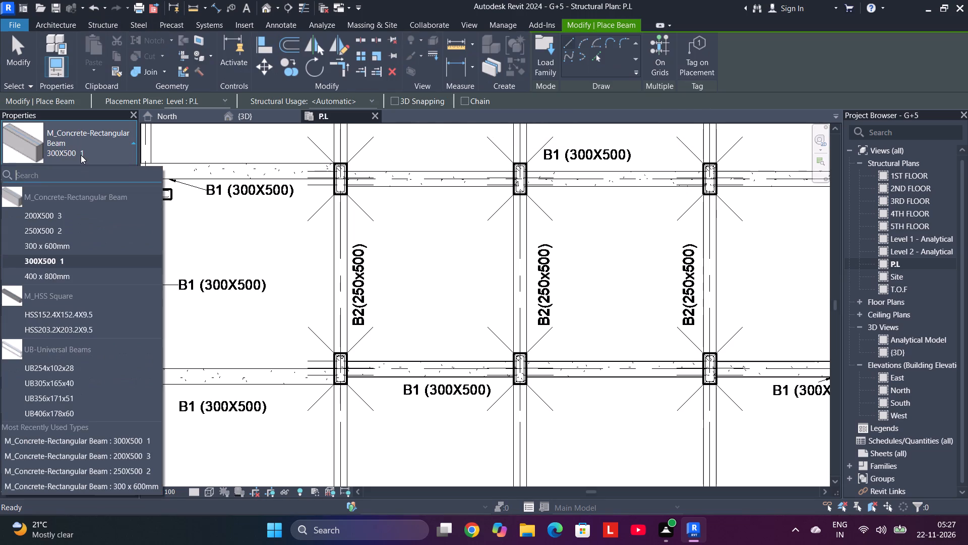
click(75, 227)
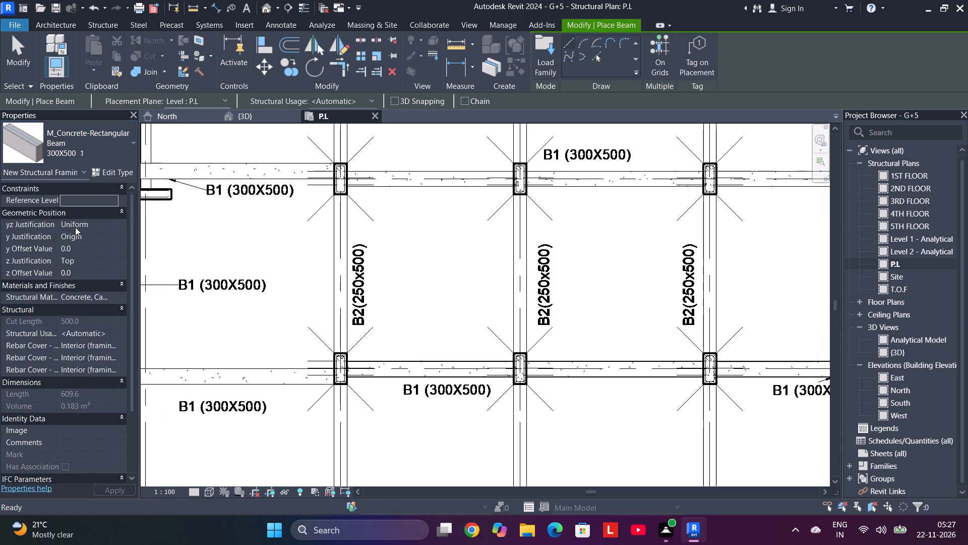
scroll(339, 350, up, 5)
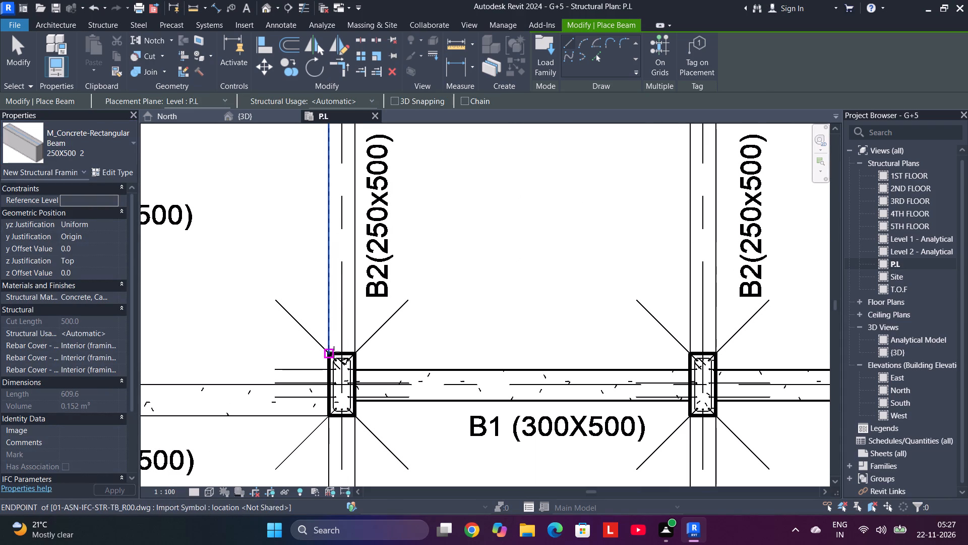
click(341, 351)
middle_drag(356, 225, 357, 399)
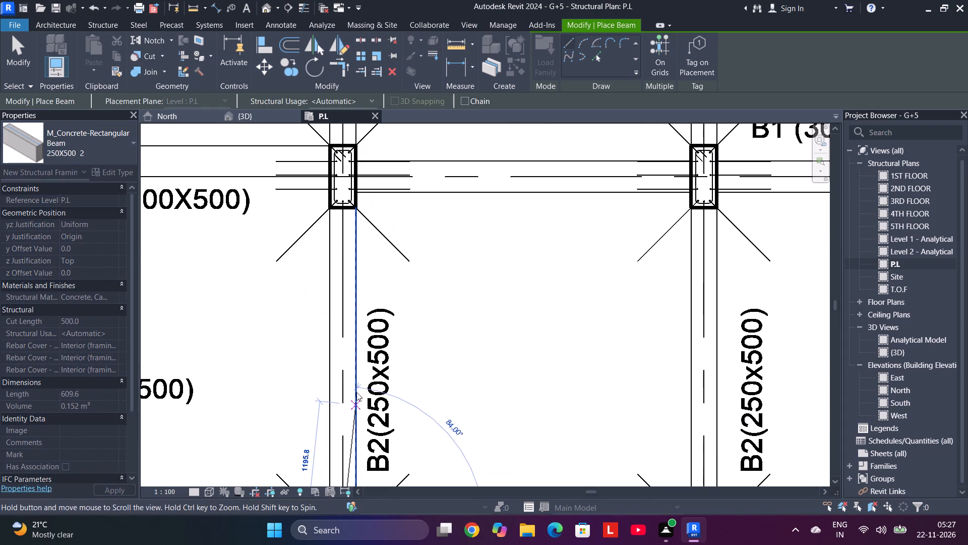
click(340, 208)
Place a 250X500 2 beam on grid D from the grid line 3 column to the grid line 2 column.
middle_drag(581, 297, 219, 183)
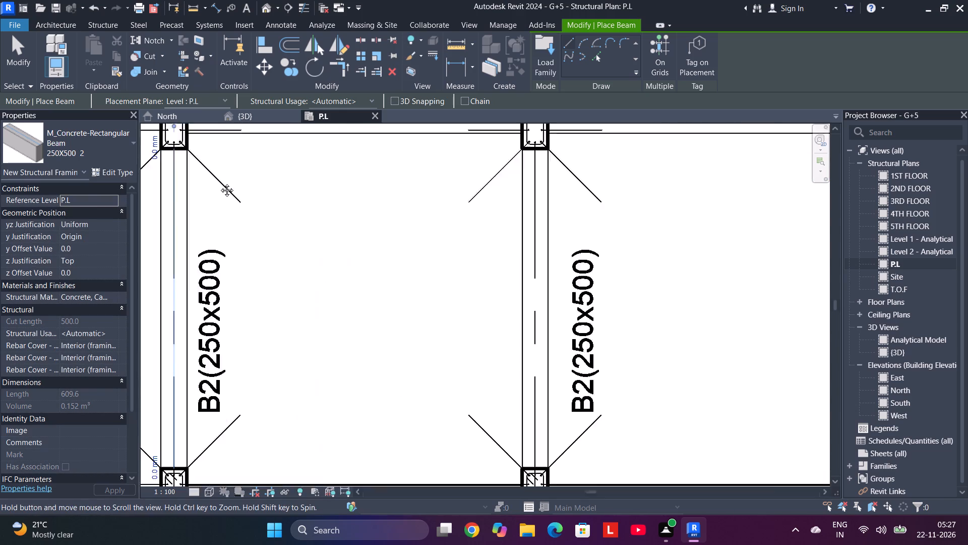
middle_drag(219, 183, 163, 167)
scroll(174, 187, down, 3)
middle_drag(187, 209, 225, 269)
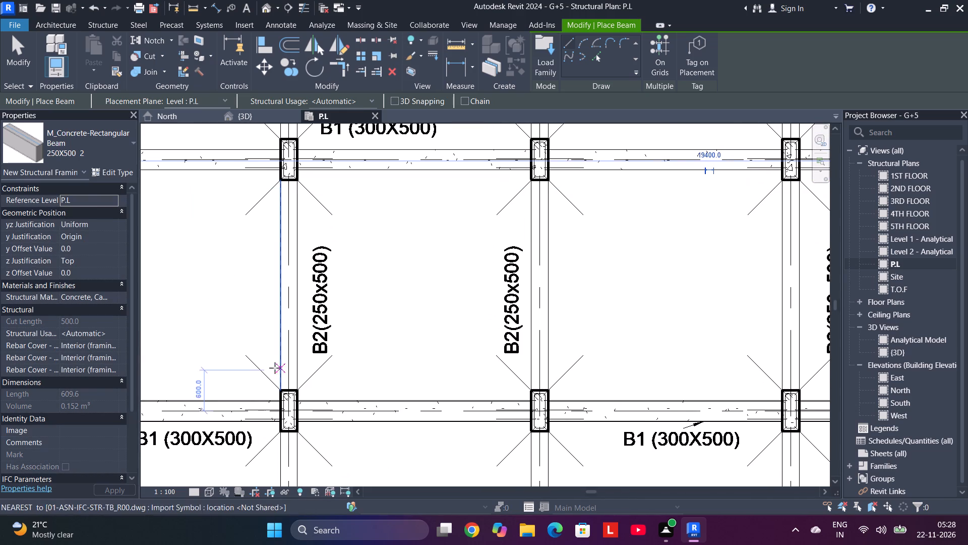
click(290, 389)
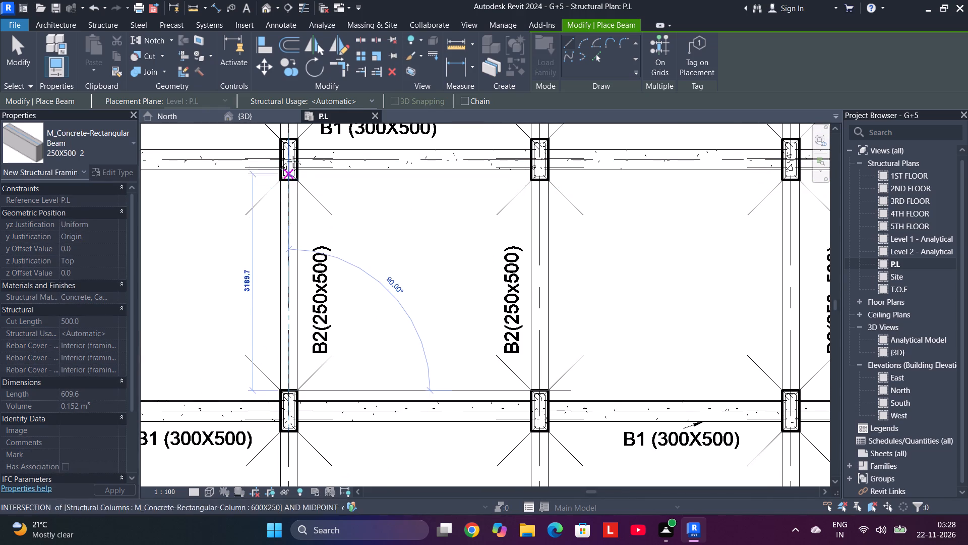
click(293, 180)
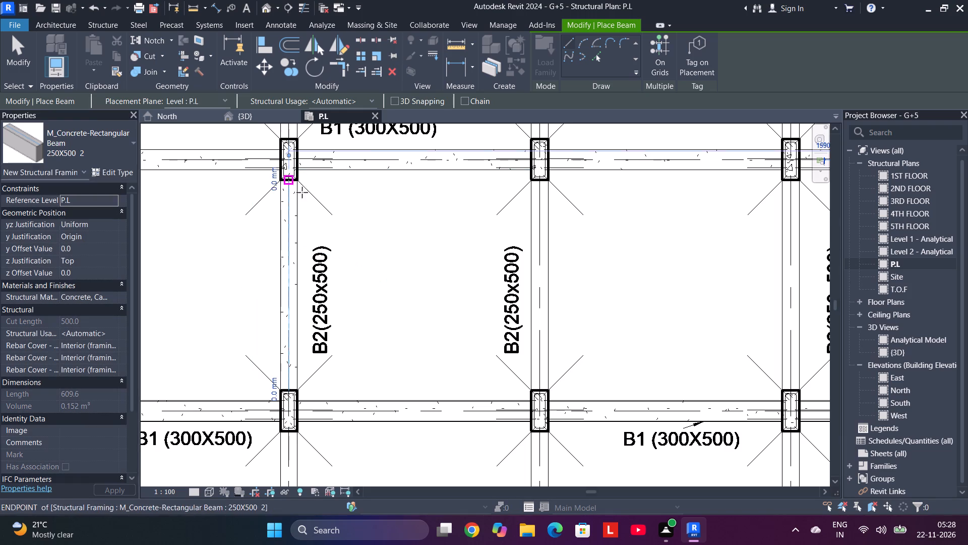
Place a 250X500 2 beam on grid E from the grid line 3 column to the grid line 2 column.
middle_drag(461, 270, 330, 264)
scroll(408, 383, up, 2)
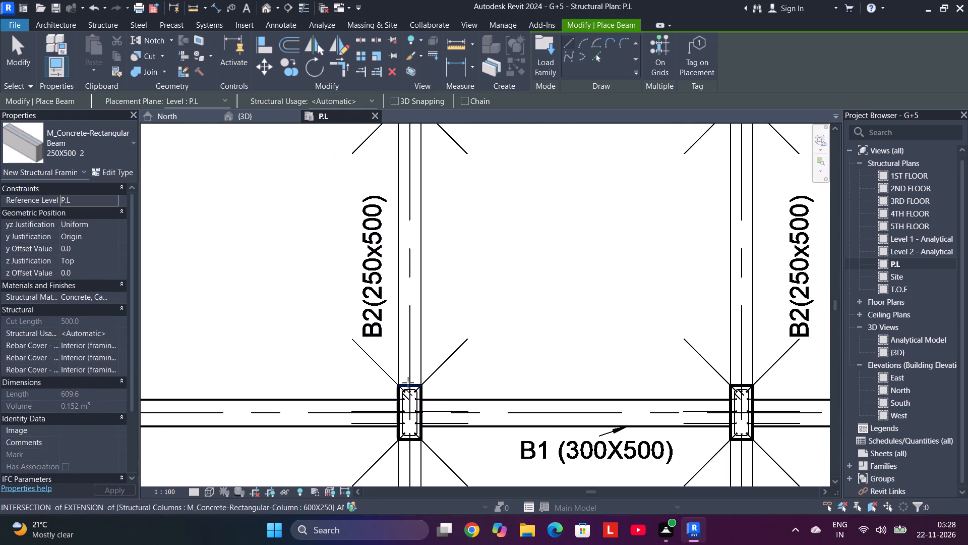
click(411, 386)
middle_drag(406, 210, 409, 215)
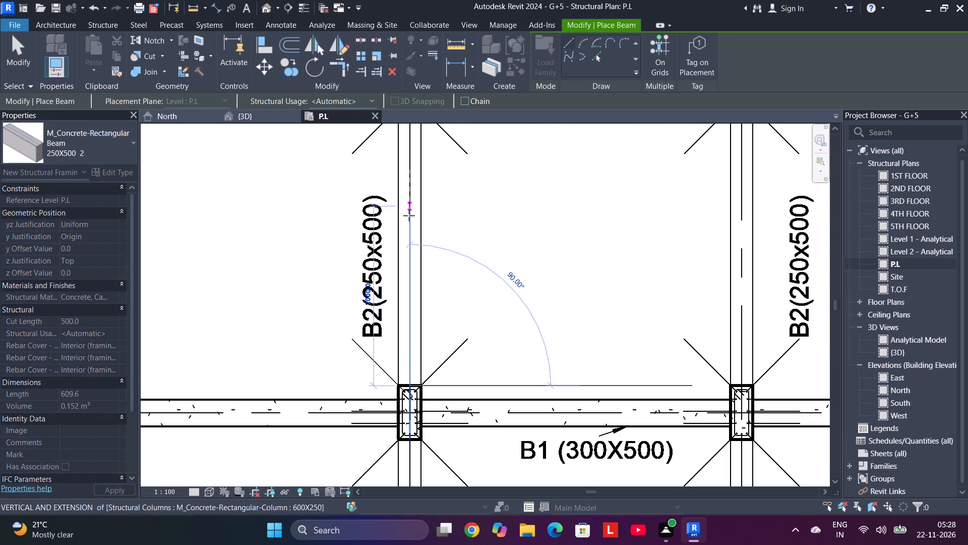
middle_drag(409, 215, 407, 332)
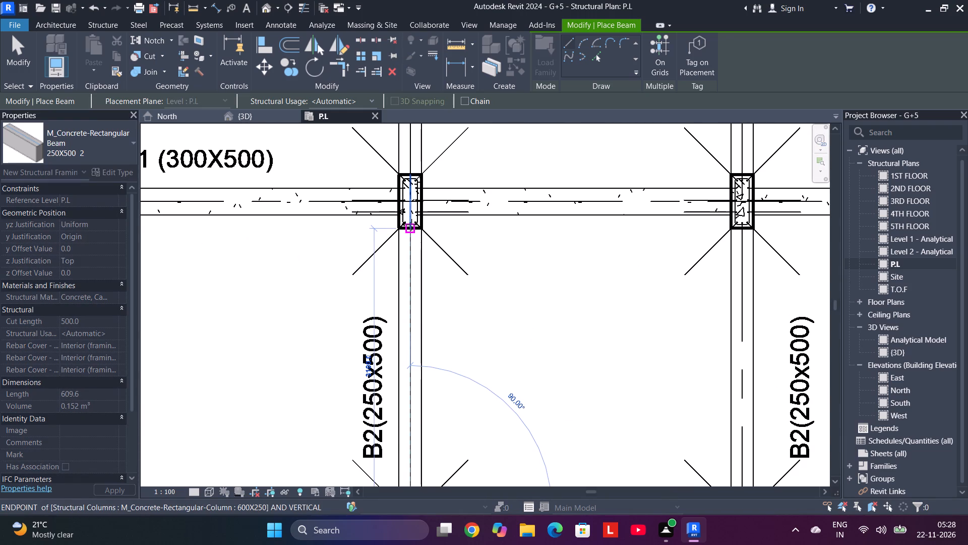
click(411, 225)
middle_drag(550, 263, 159, 178)
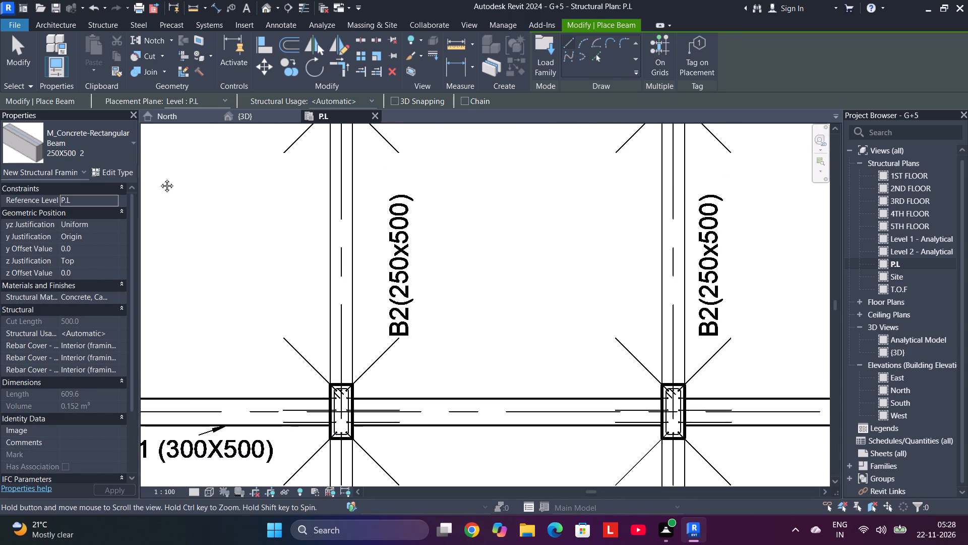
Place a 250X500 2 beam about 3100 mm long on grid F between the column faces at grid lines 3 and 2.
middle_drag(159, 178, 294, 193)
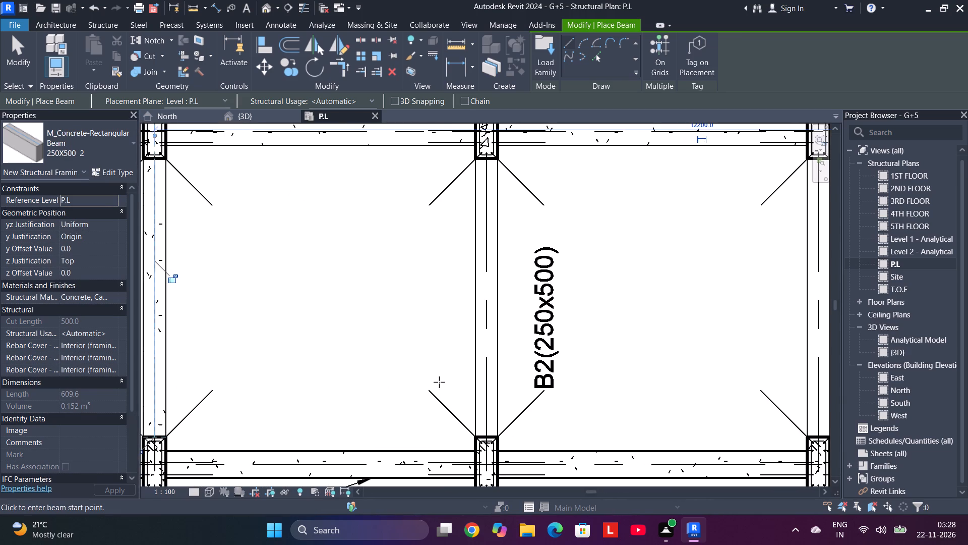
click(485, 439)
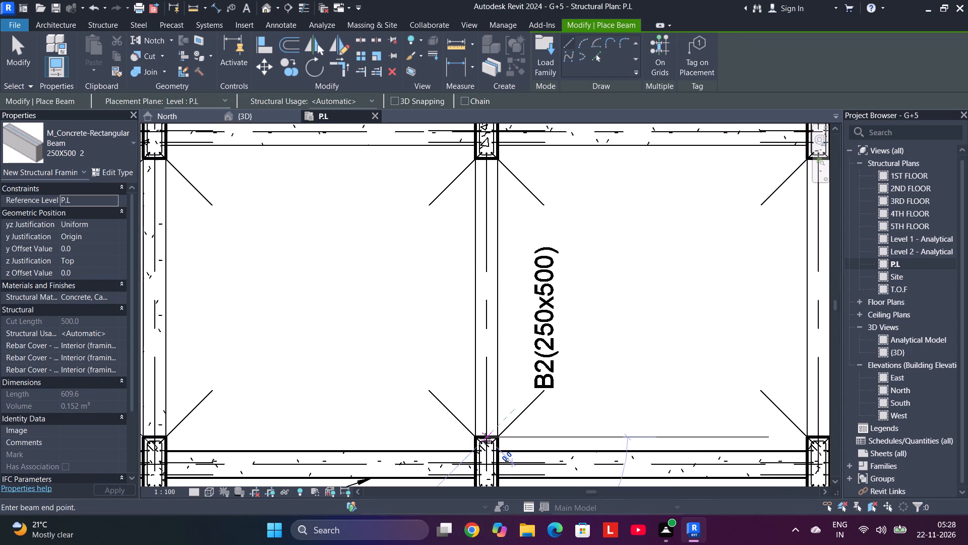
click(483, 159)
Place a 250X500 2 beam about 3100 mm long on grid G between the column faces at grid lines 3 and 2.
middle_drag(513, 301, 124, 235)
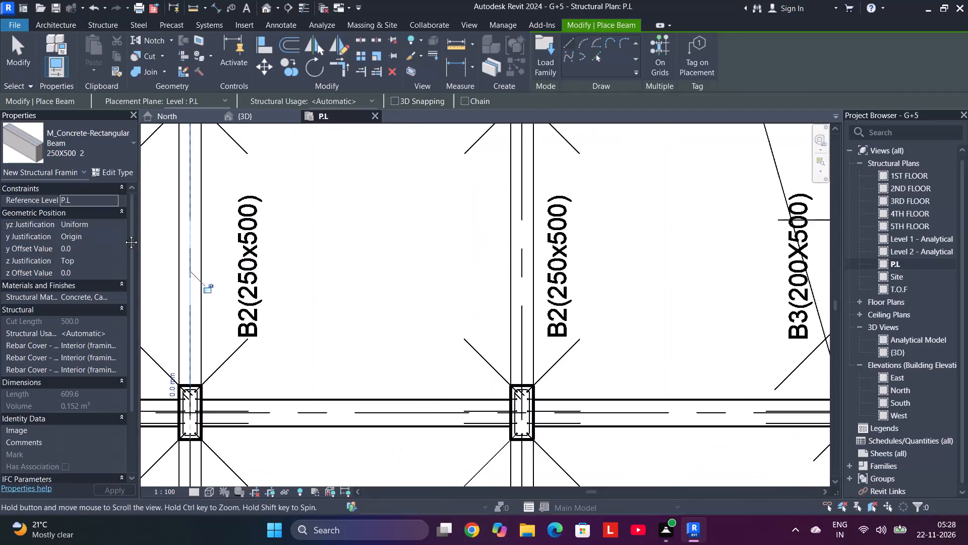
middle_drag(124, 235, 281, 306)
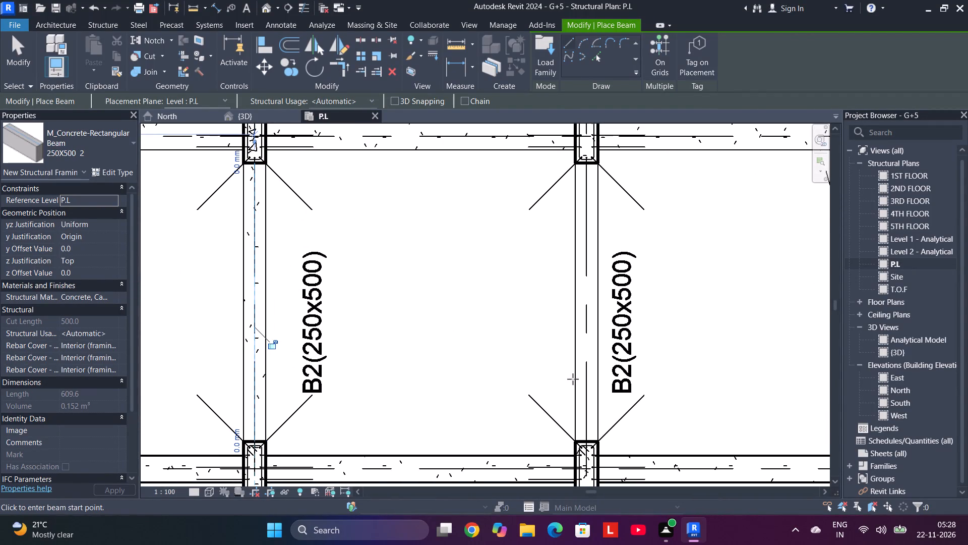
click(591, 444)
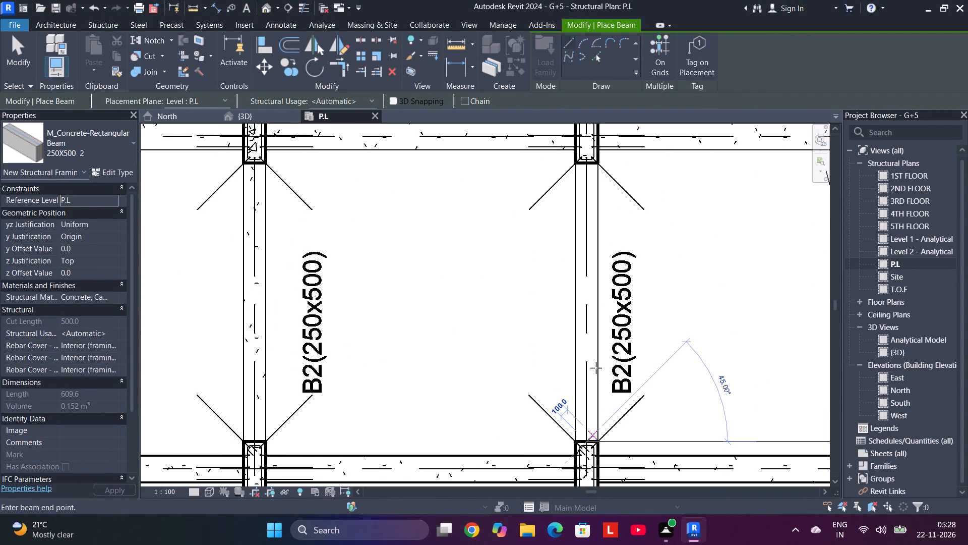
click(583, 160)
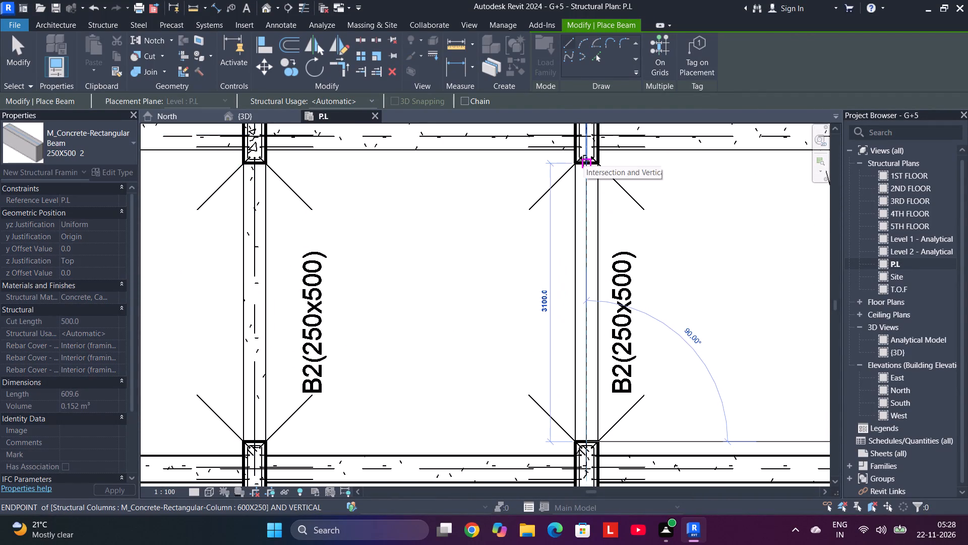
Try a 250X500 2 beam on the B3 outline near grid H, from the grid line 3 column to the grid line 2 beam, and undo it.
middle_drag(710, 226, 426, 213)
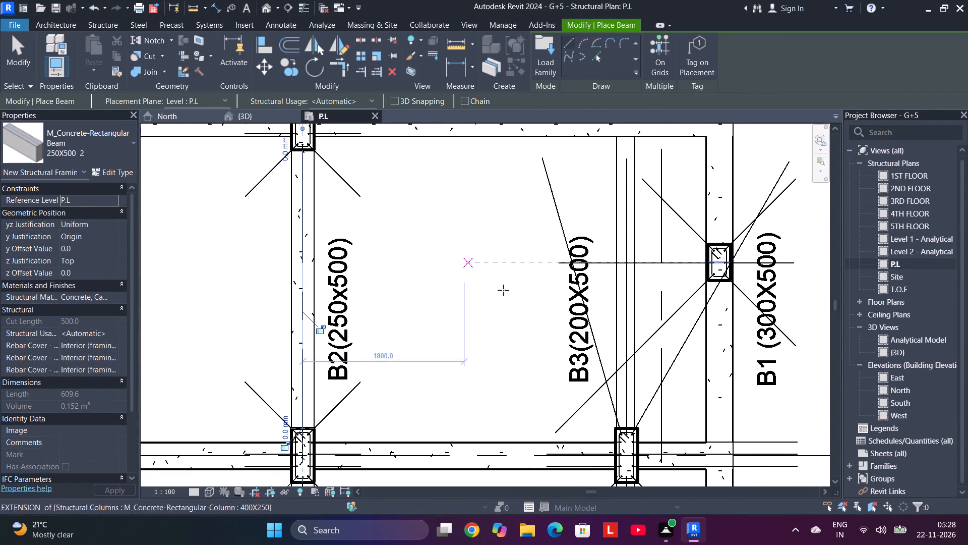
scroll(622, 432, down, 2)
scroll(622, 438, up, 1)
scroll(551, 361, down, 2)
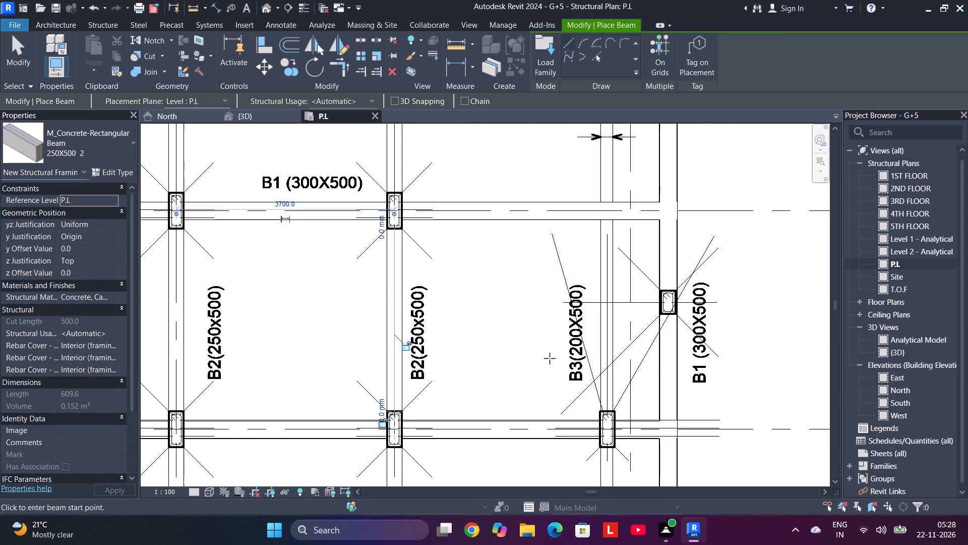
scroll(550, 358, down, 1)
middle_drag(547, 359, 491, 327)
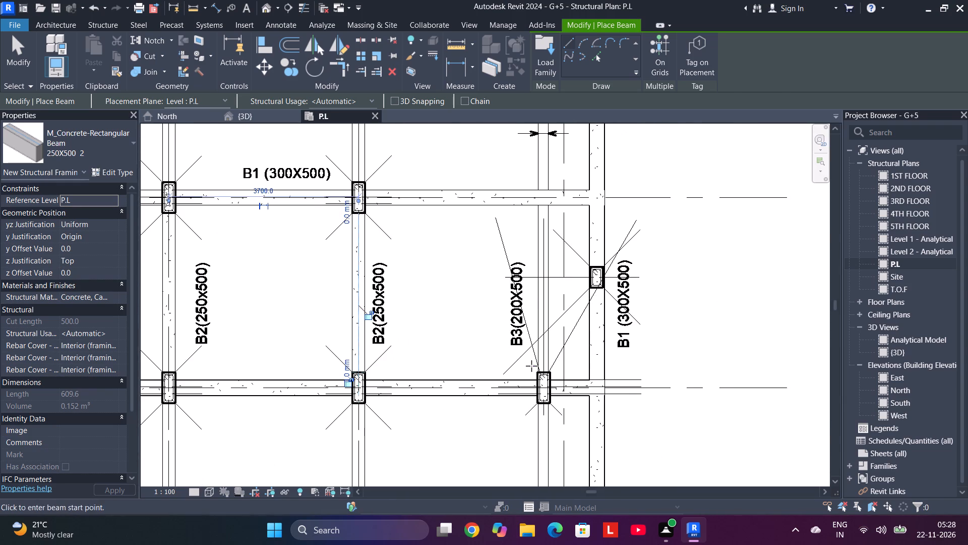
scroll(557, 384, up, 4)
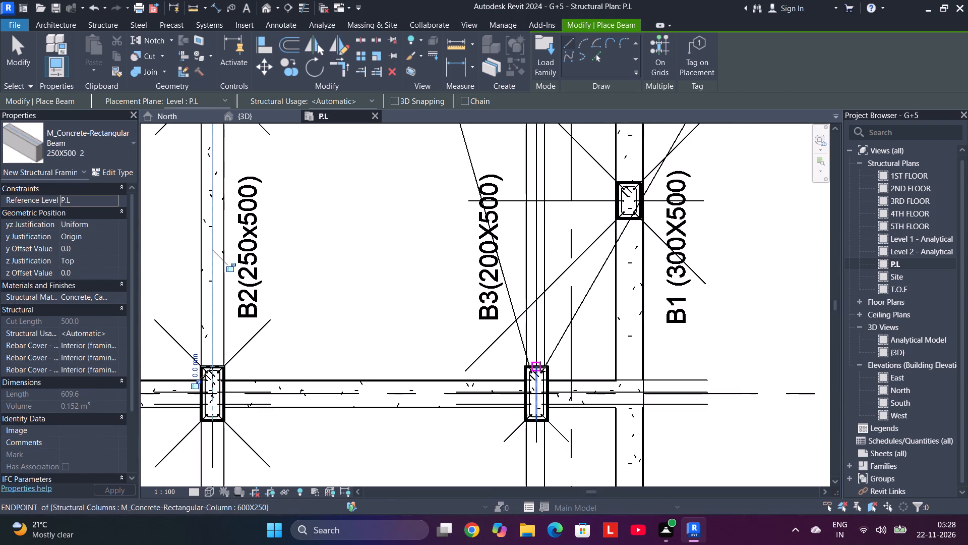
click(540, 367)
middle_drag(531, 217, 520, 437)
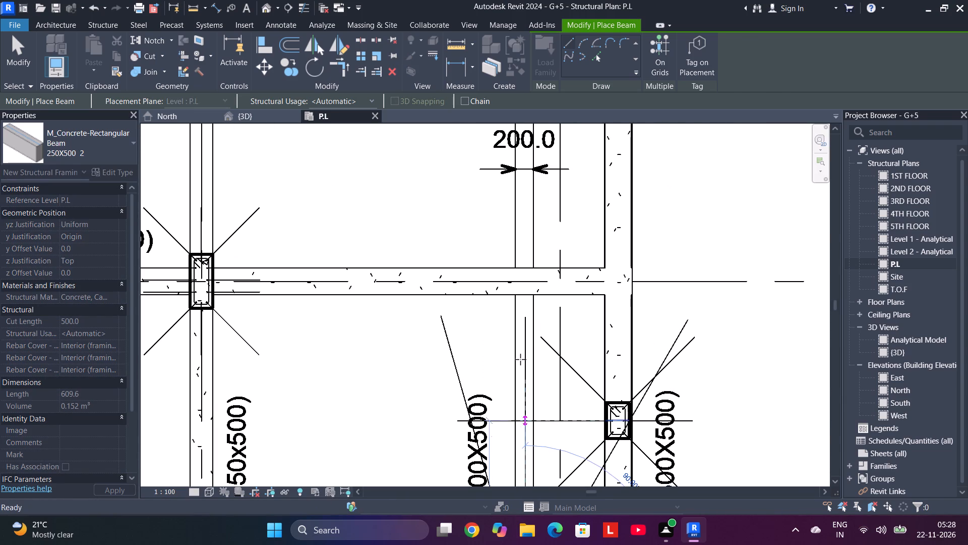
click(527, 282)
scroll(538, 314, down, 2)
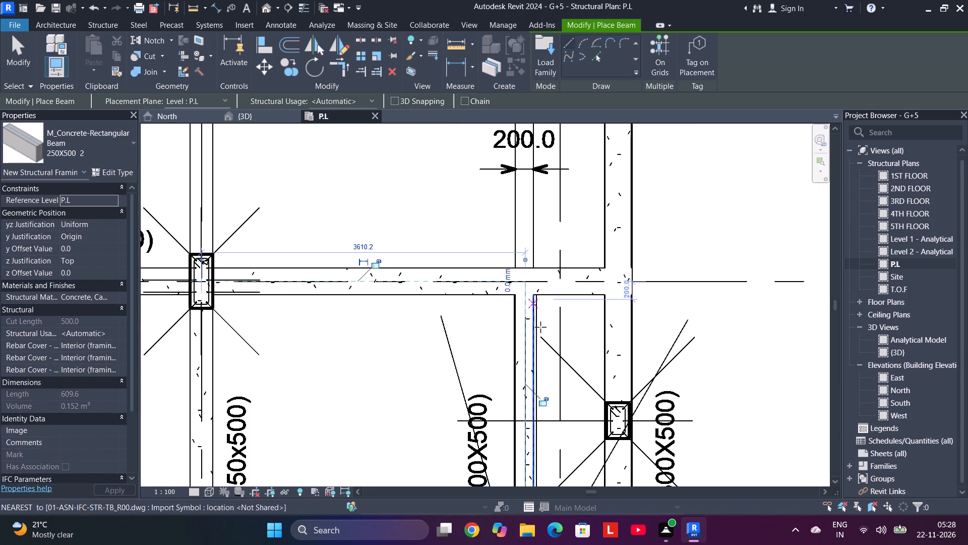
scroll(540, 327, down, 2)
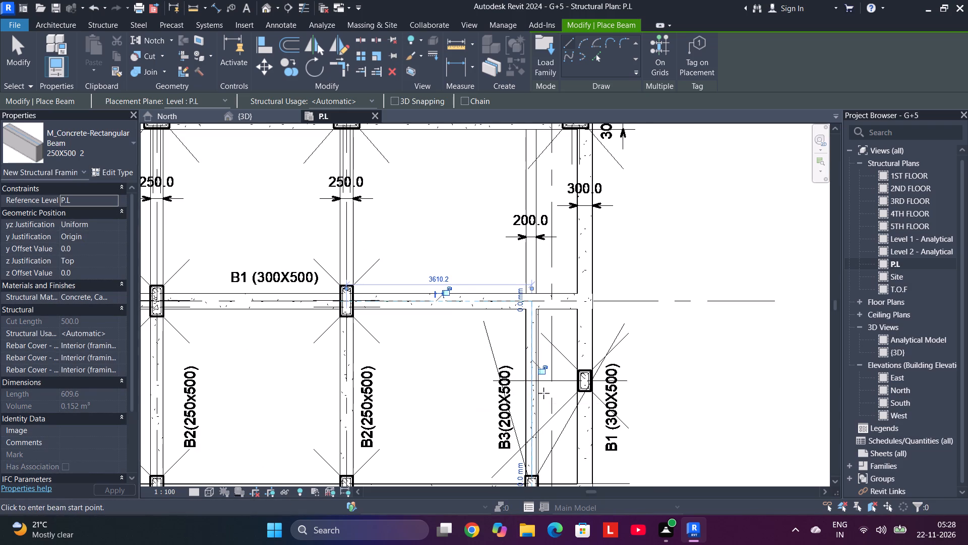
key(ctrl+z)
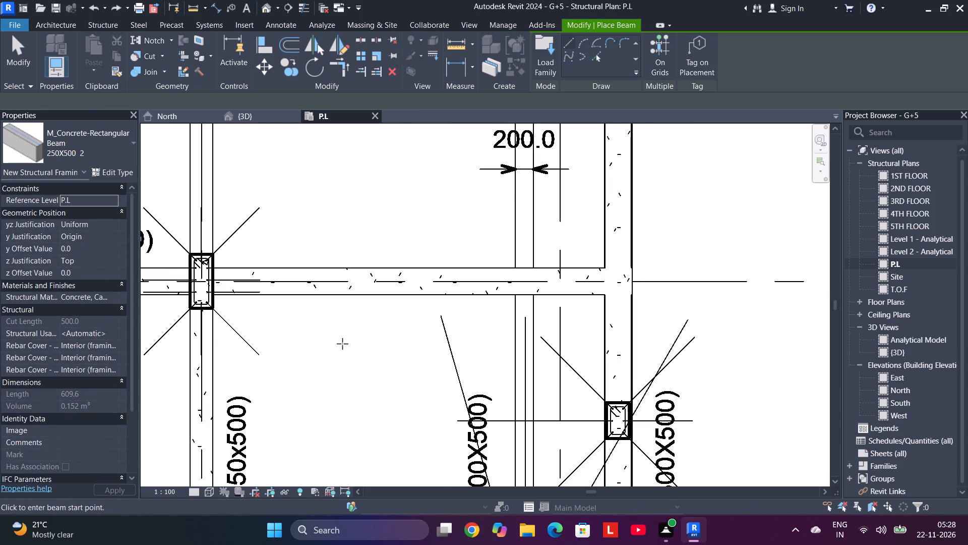
Examine the P.L beam layout and B2 and B3 labels across the plan, and look through the available beam types.
scroll(341, 343, down, 2)
middle_drag(338, 342, 461, 291)
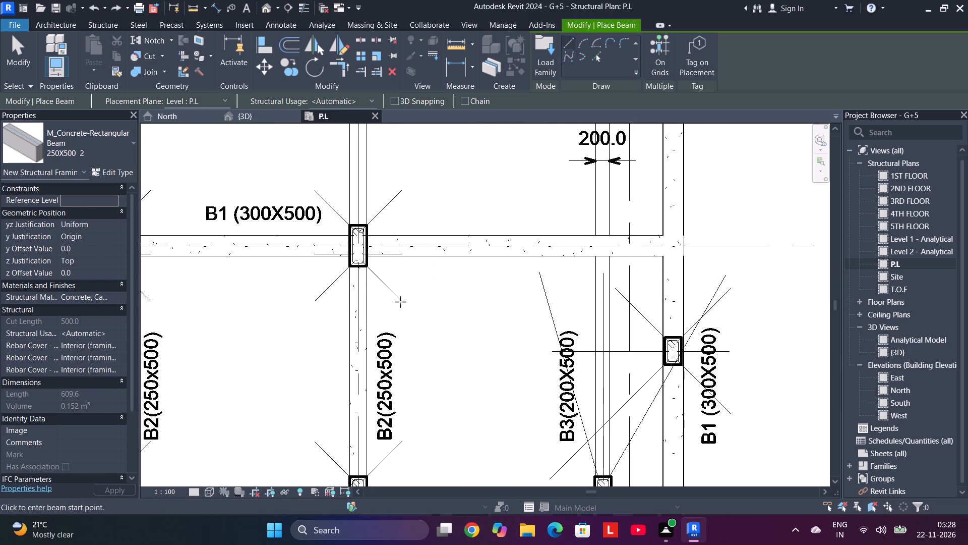
click(84, 139)
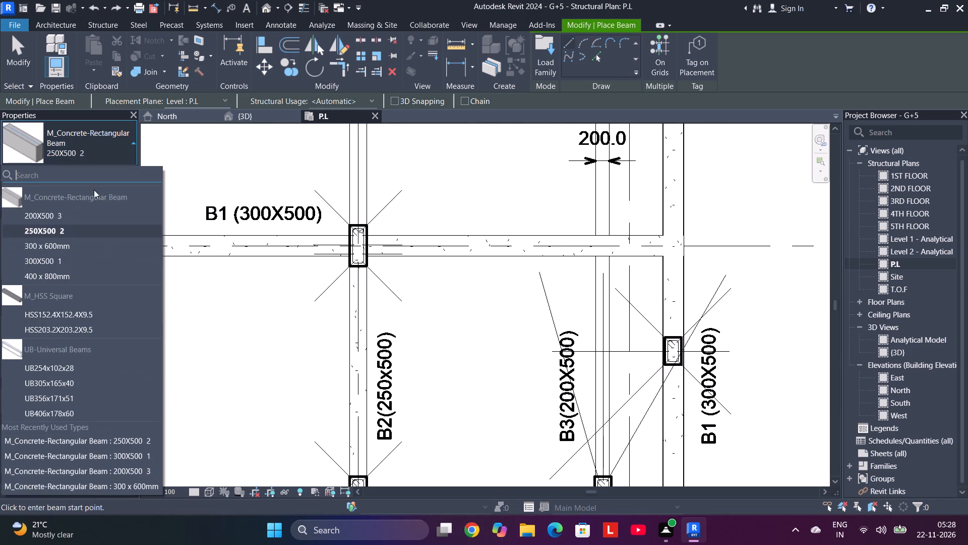
scroll(392, 255, down, 9)
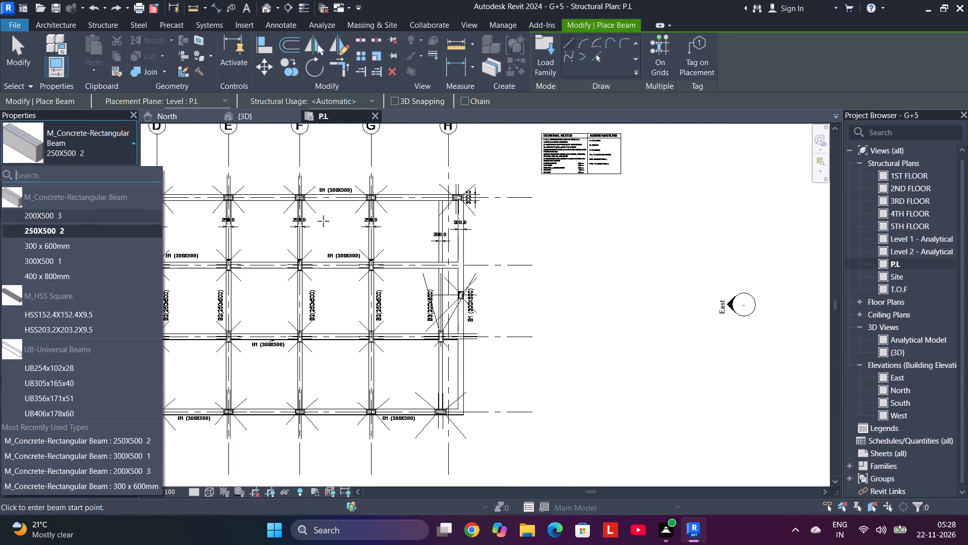
middle_drag(323, 221, 554, 260)
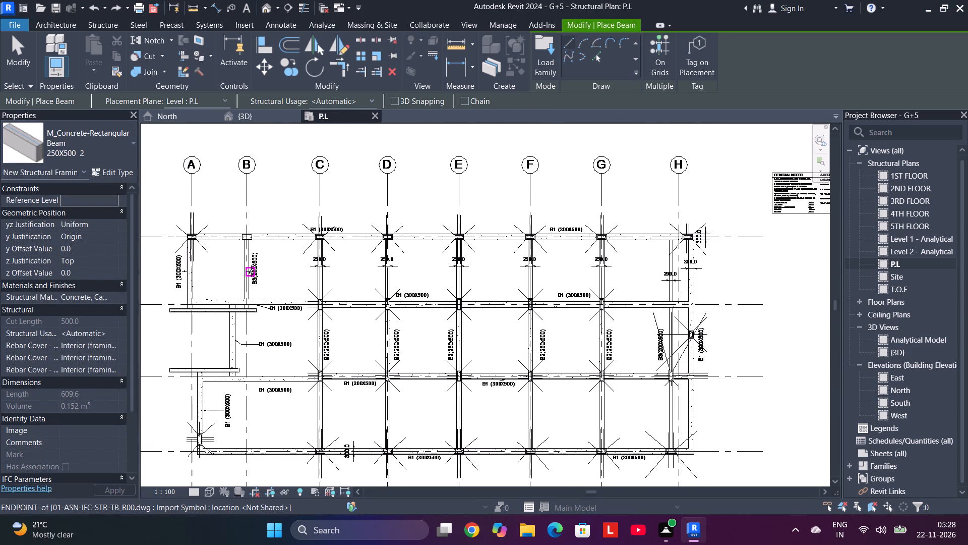
scroll(314, 288, up, 9)
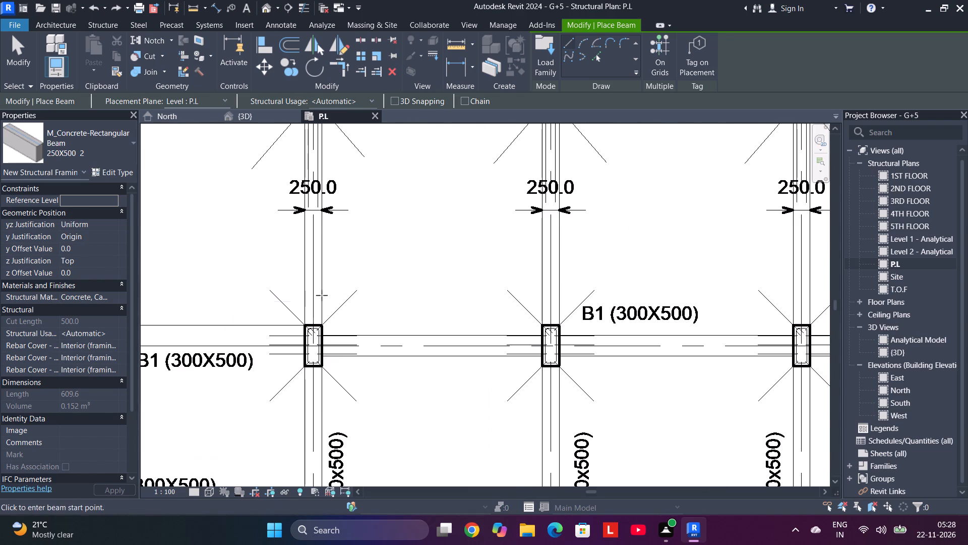
scroll(333, 317, down, 4)
middle_drag(341, 312, 342, 314)
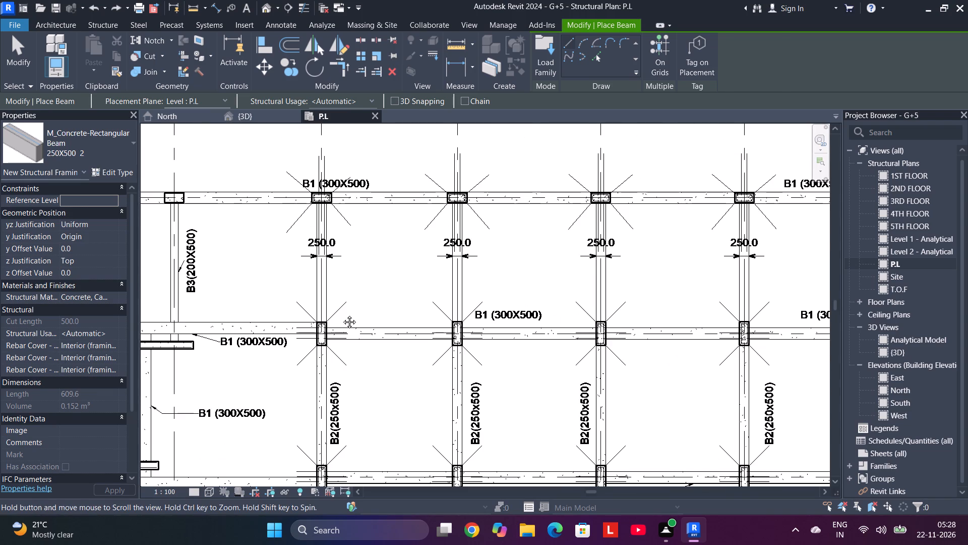
middle_drag(342, 314, 365, 247)
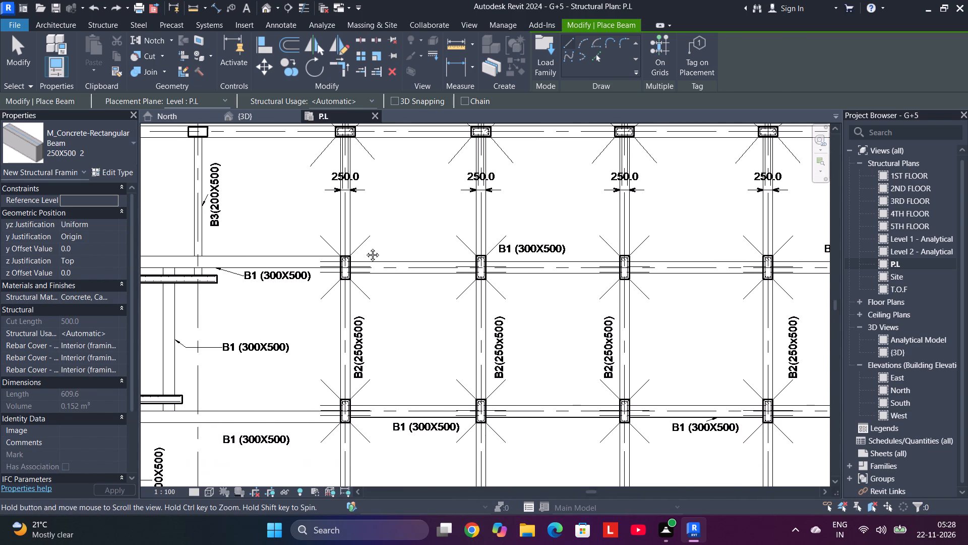
middle_drag(365, 247, 426, 114)
scroll(369, 231, down, 1)
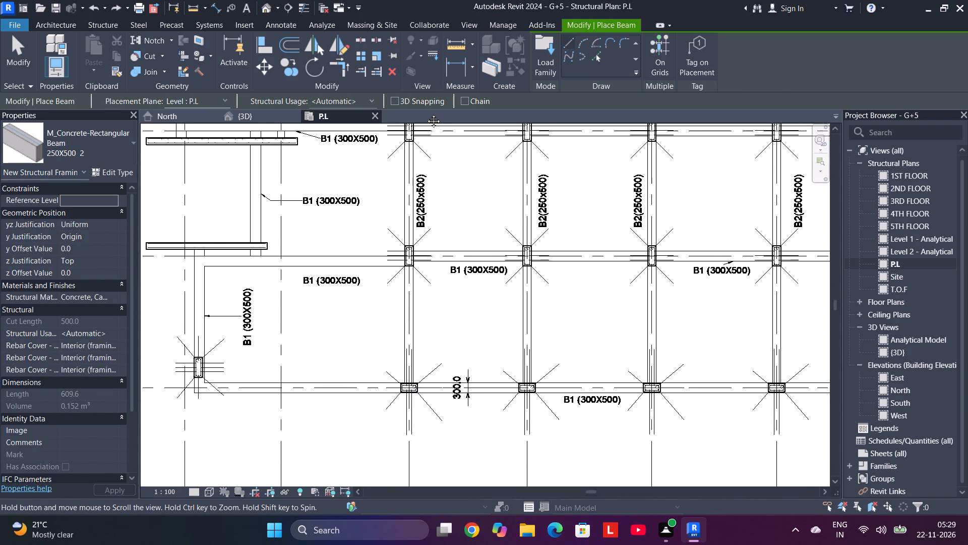
middle_drag(426, 114, 428, 243)
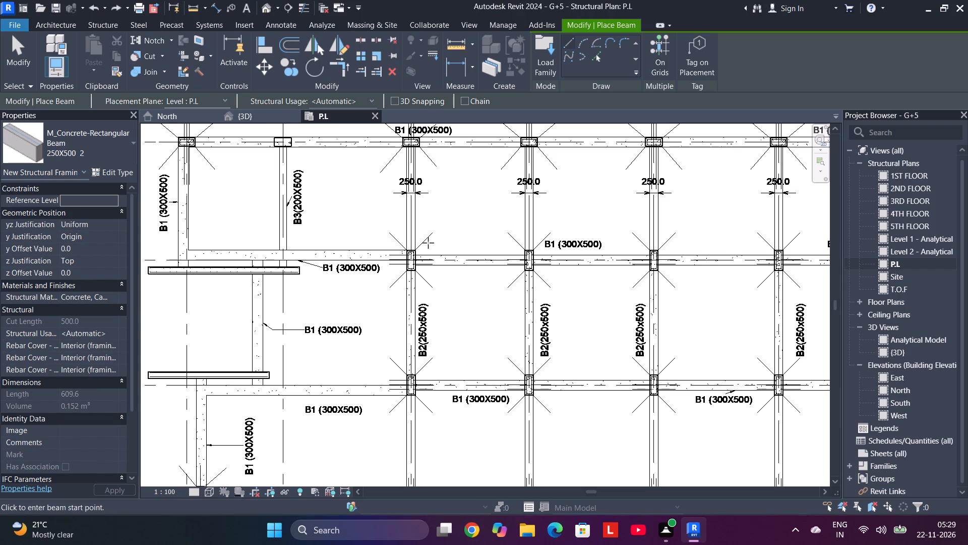
Undo the B2 beams placed on grids C to G between grid lines 3 and 2, keeping 250X500 2 as the beam type.
key(ctrl+z)
key(ctrl+z)
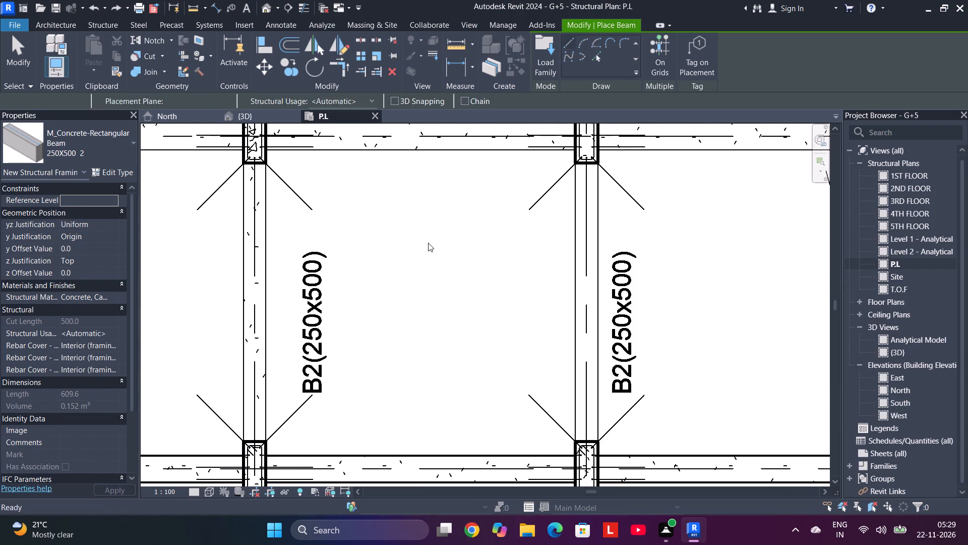
key(ctrl+z)
key(ctrl+z)
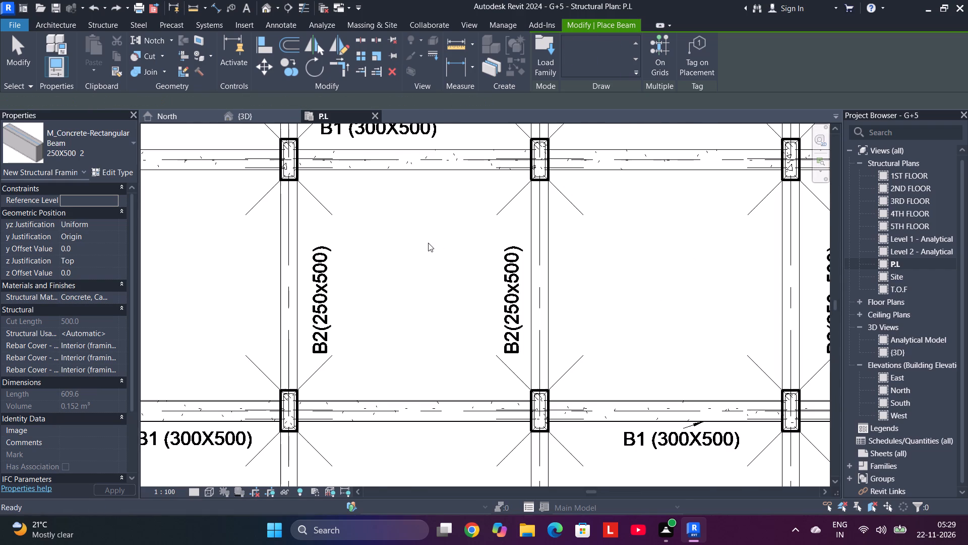
key(ctrl+z)
key(ctrl+z)
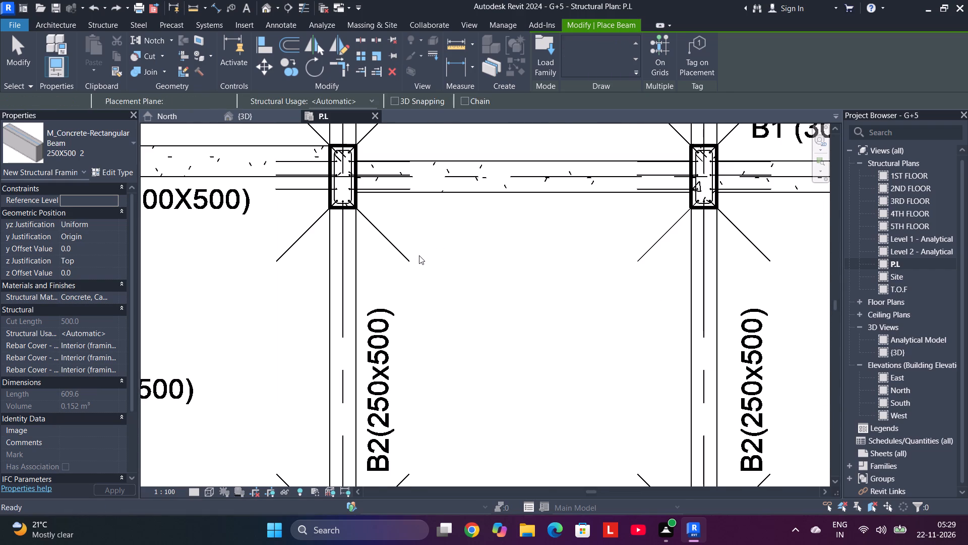
scroll(417, 258, down, 11)
middle_drag(409, 259, 352, 288)
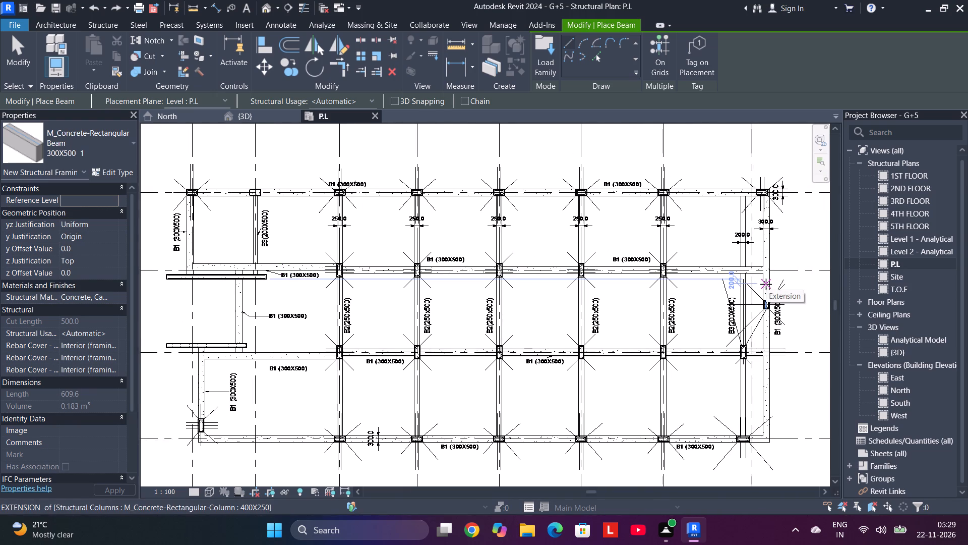
key(ctrl+y)
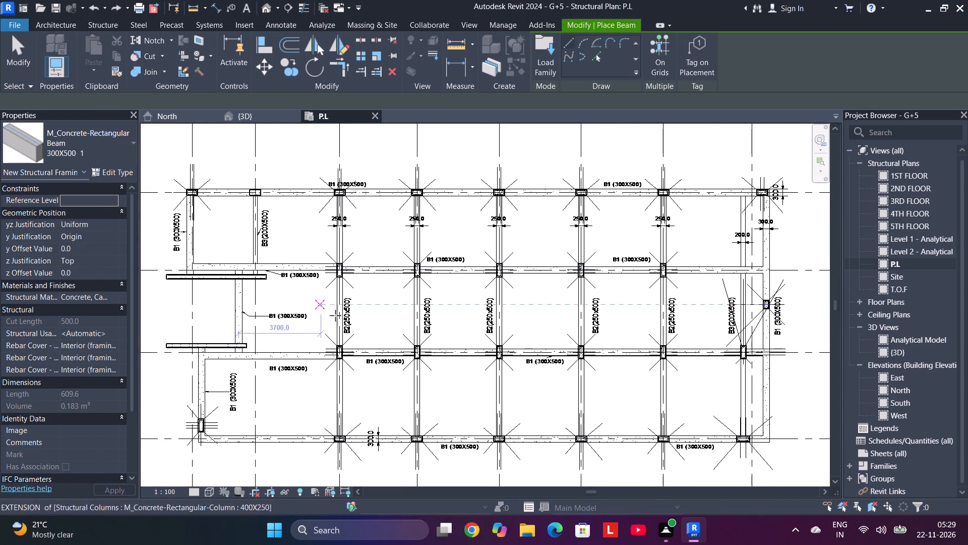
Examine the B2 beam runs on grids C to G between grid lines 1 and 4.
scroll(345, 315, up, 6)
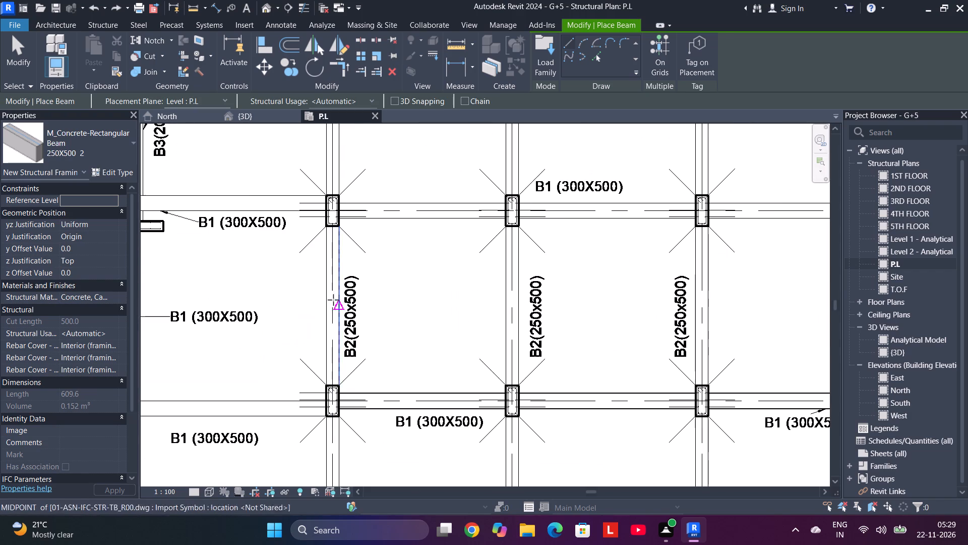
scroll(419, 337, down, 5)
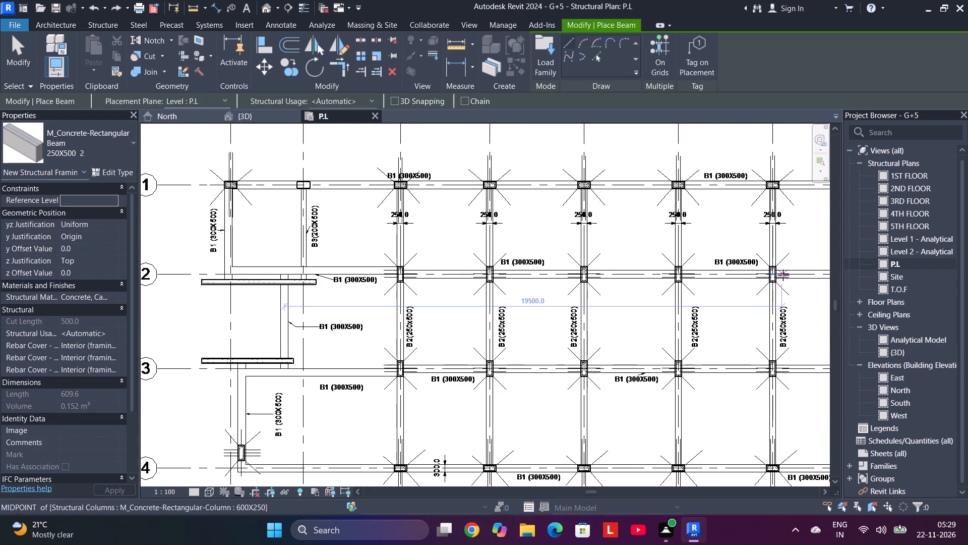
middle_drag(757, 321, 445, 275)
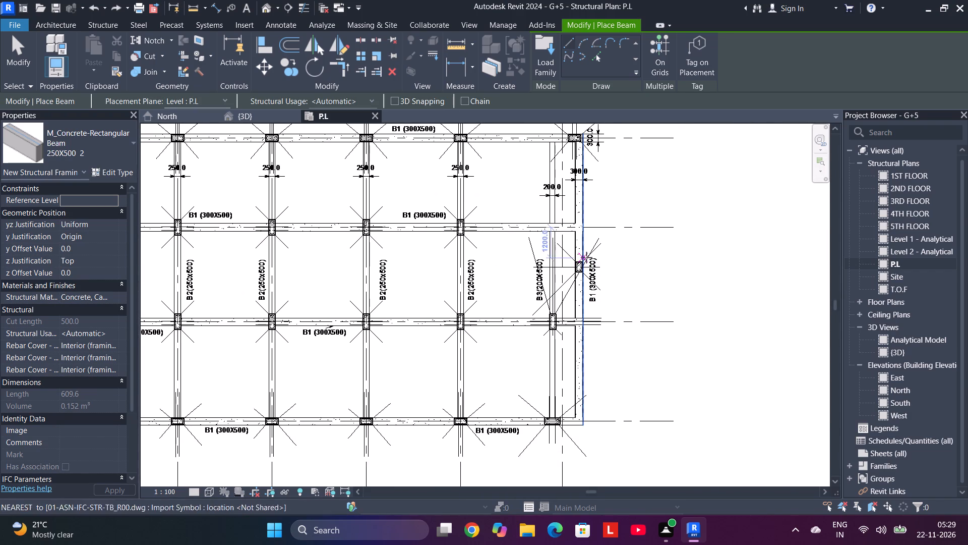
middle_drag(254, 263, 258, 260)
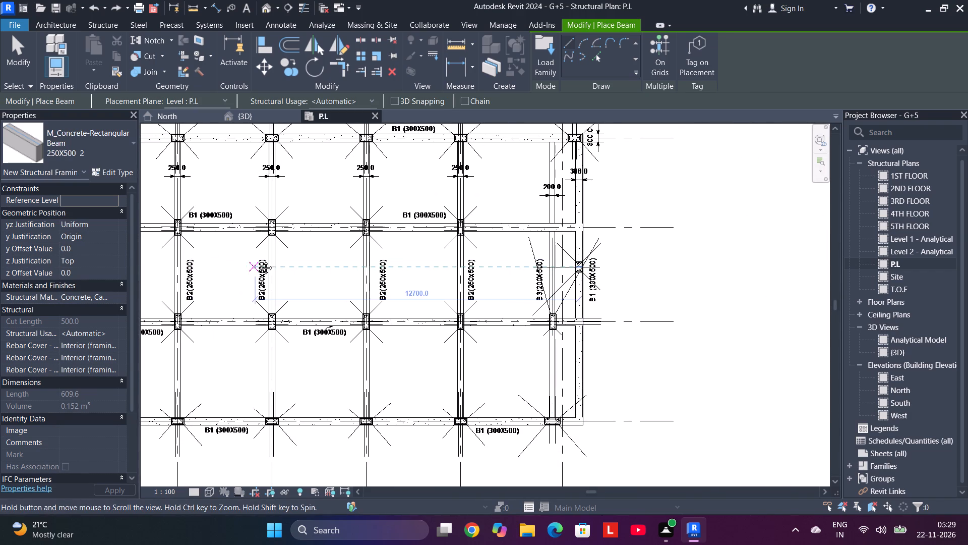
middle_drag(258, 260, 357, 237)
middle_drag(206, 234, 371, 248)
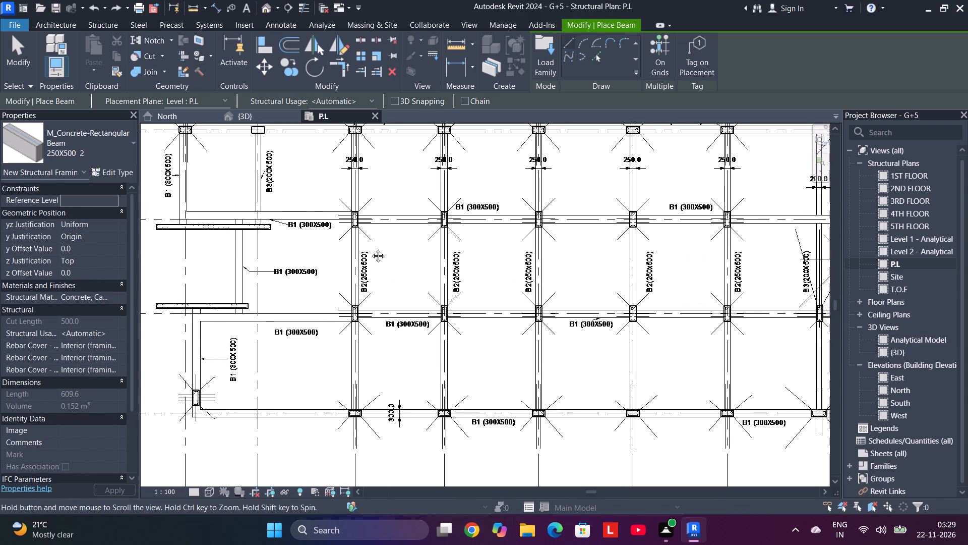
middle_drag(371, 248, 371, 248)
middle_drag(397, 255, 393, 270)
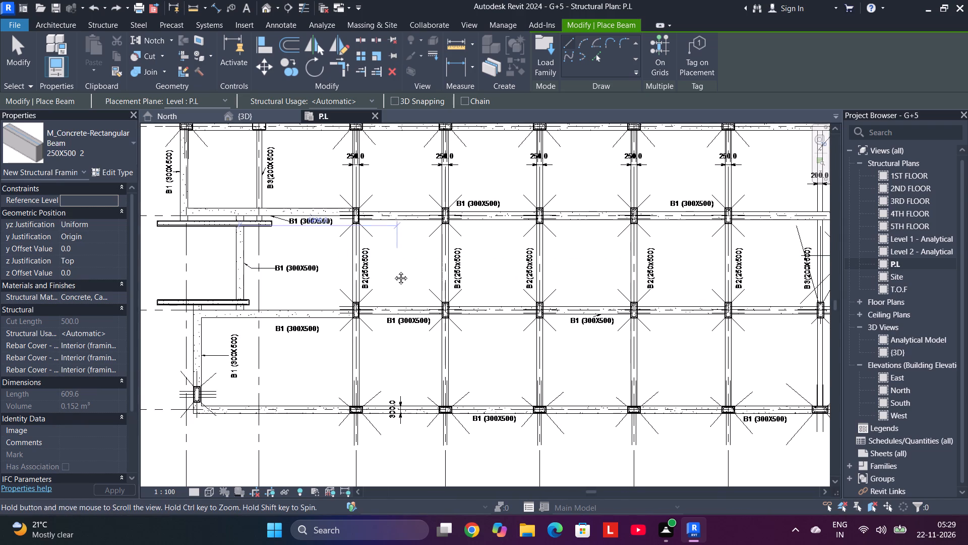
middle_drag(393, 270, 474, 266)
middle_click(475, 267)
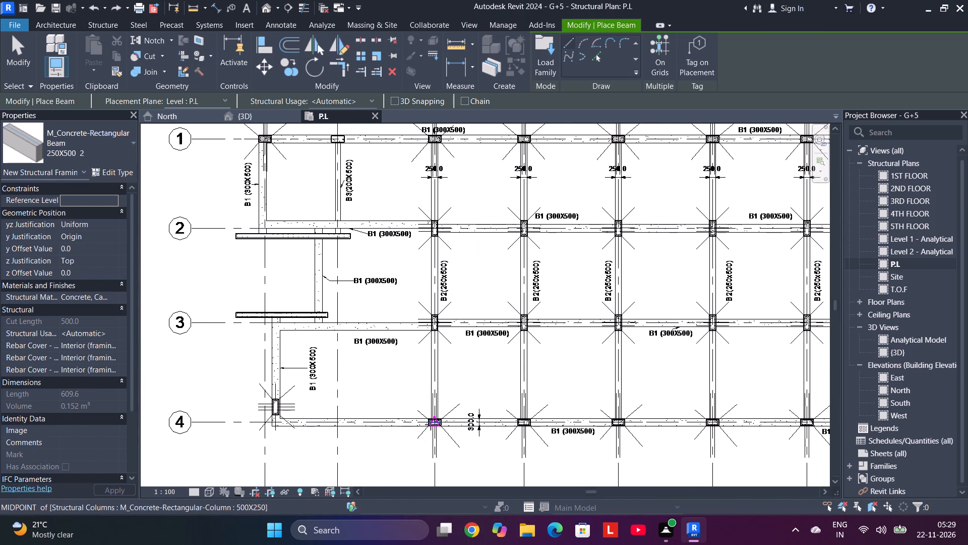
Place a 250X500 2 beam along grid C from the grid line 4 column's outer face to the grid line 1 column's outer face.
scroll(439, 433, up, 6)
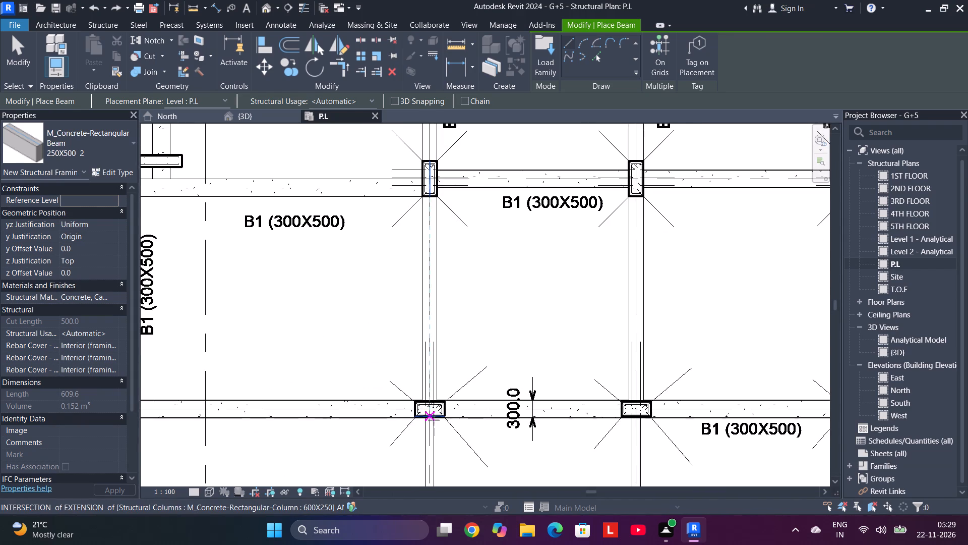
scroll(433, 420, up, 5)
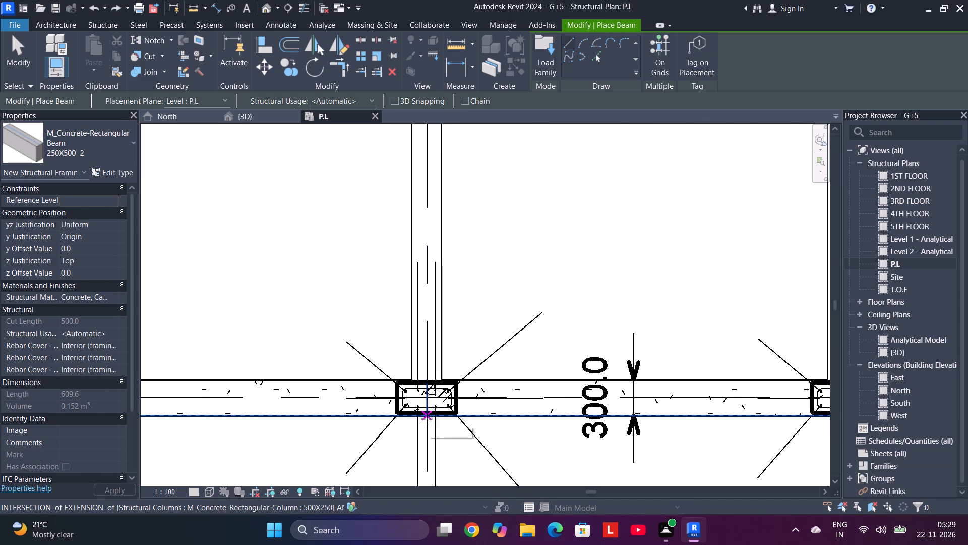
click(427, 419)
middle_drag(428, 254, 441, 388)
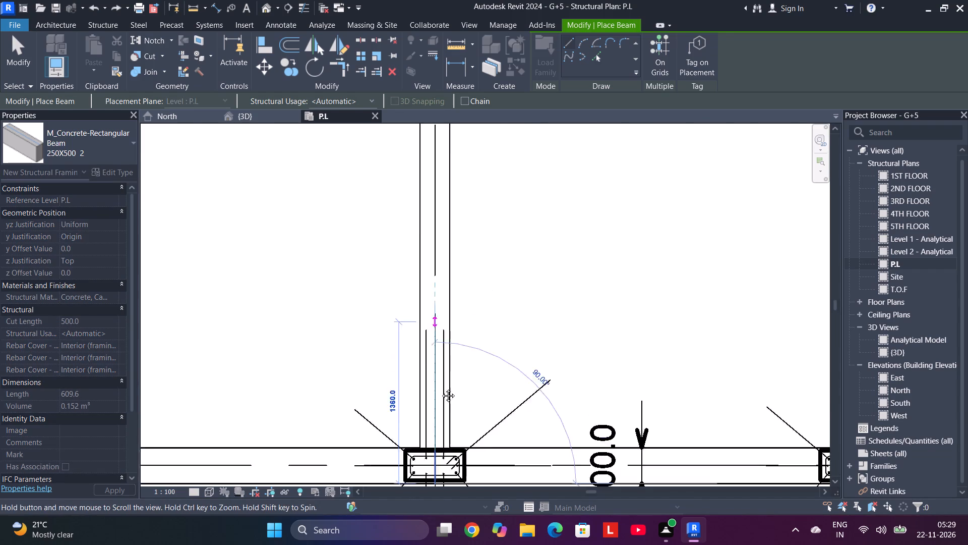
middle_drag(441, 388, 441, 396)
scroll(434, 322, down, 8)
middle_drag(435, 305, 441, 501)
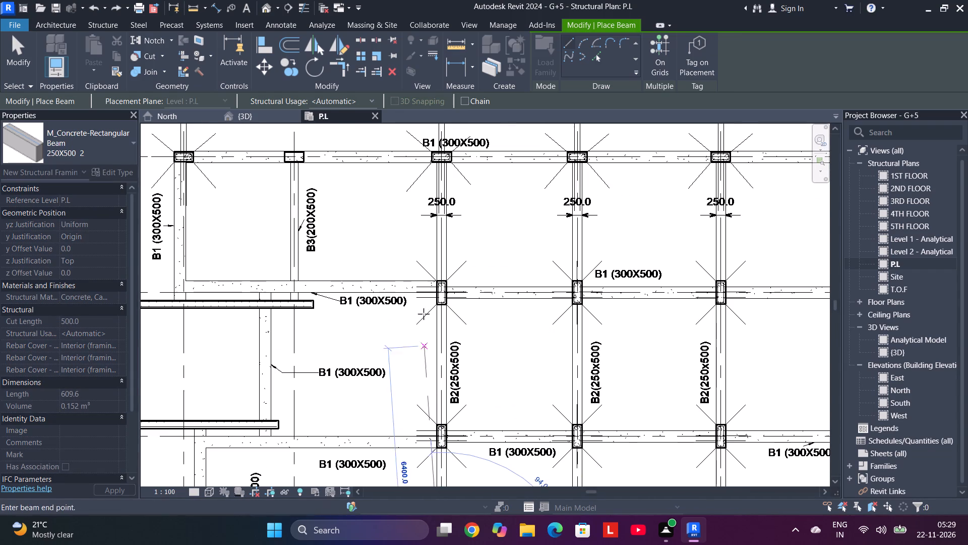
scroll(436, 219, up, 1)
middle_drag(442, 152, 443, 159)
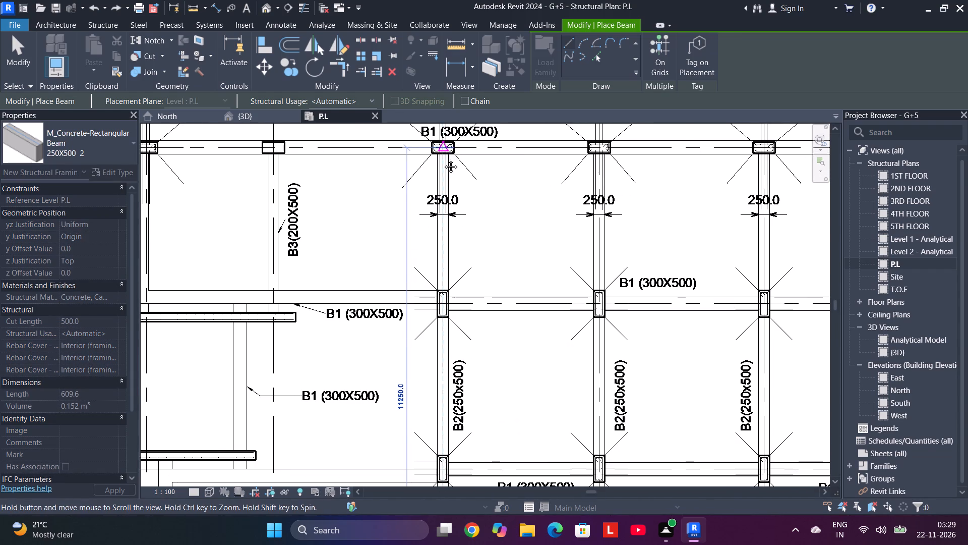
middle_drag(443, 159, 436, 228)
scroll(435, 214, up, 8)
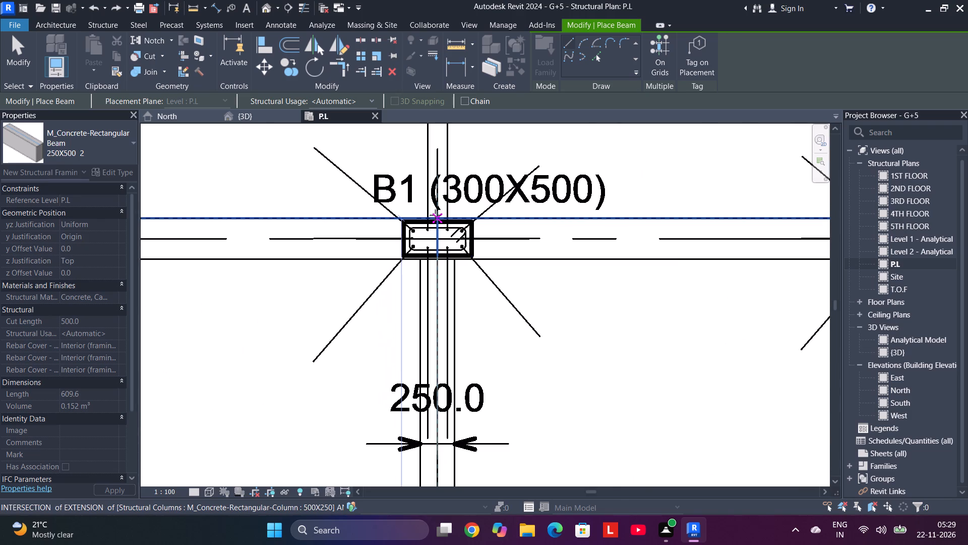
click(435, 215)
Place a 250X500 2 beam along grid D from the outer edge of the grid line 4 beam to the outer edge at grid line 1.
scroll(476, 308, down, 5)
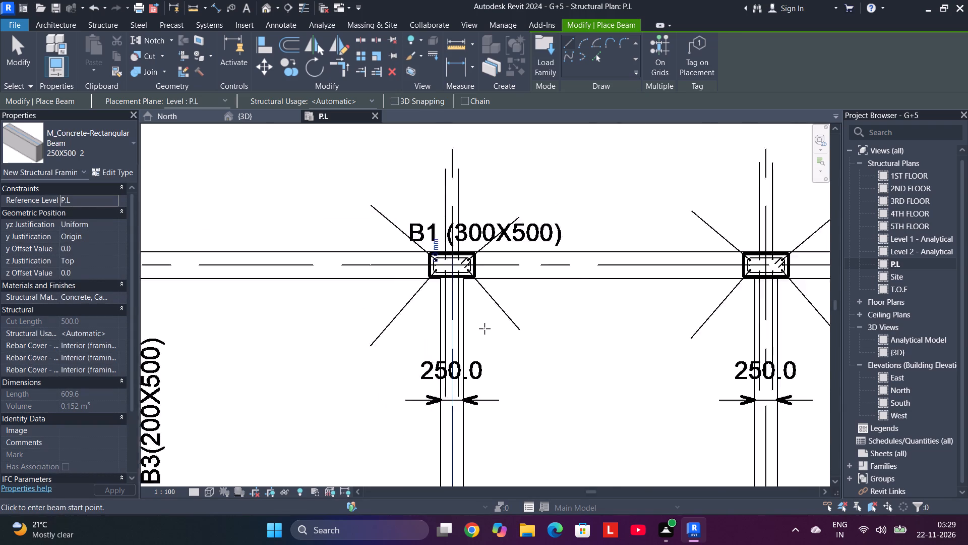
scroll(502, 336, down, 3)
scroll(534, 386, down, 1)
middle_drag(535, 390, 532, 382)
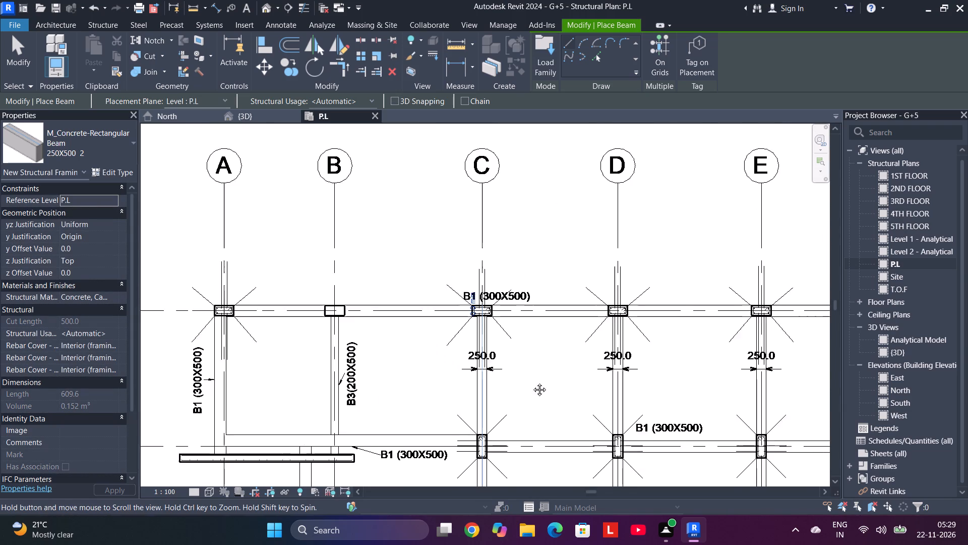
middle_drag(532, 382, 361, 223)
scroll(525, 403, down, 3)
middle_drag(527, 400, 531, 285)
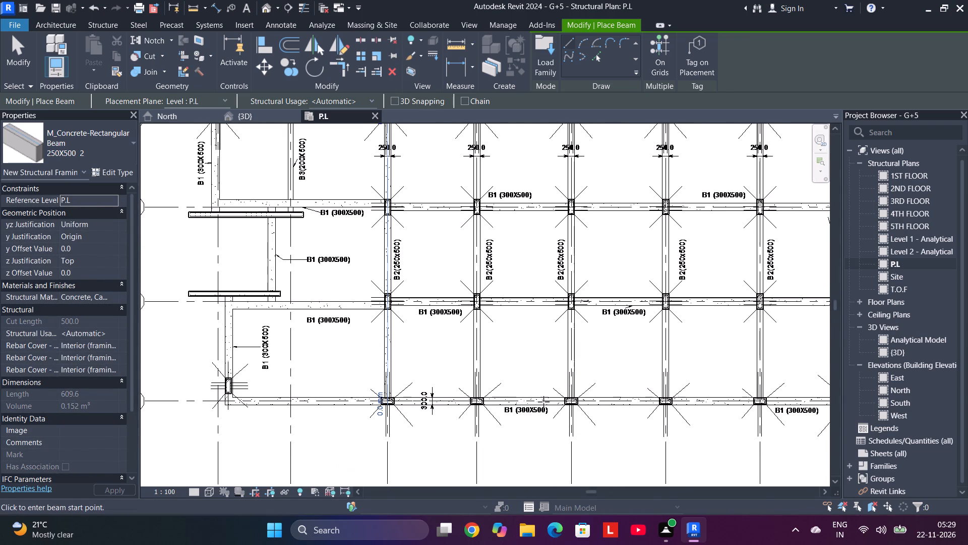
scroll(476, 409, up, 6)
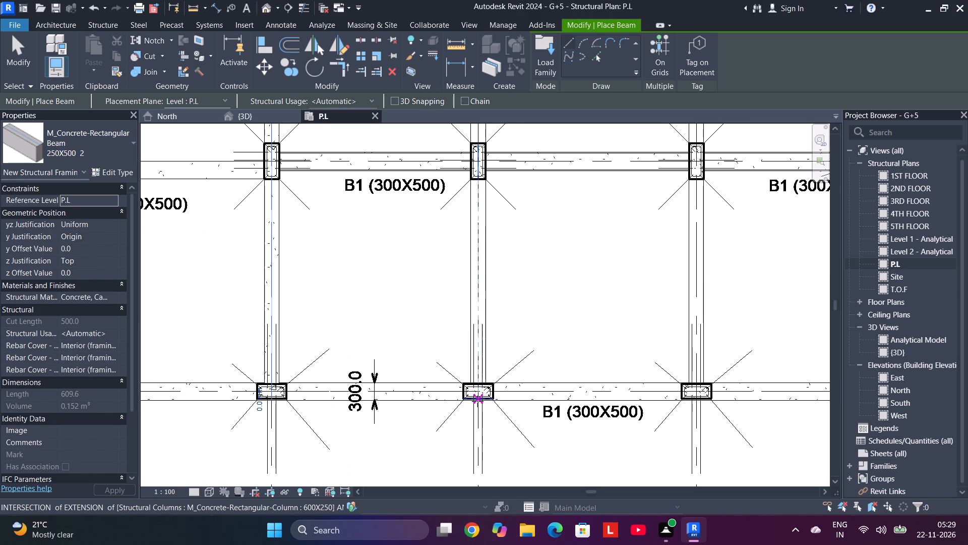
click(477, 401)
middle_drag(472, 221, 493, 459)
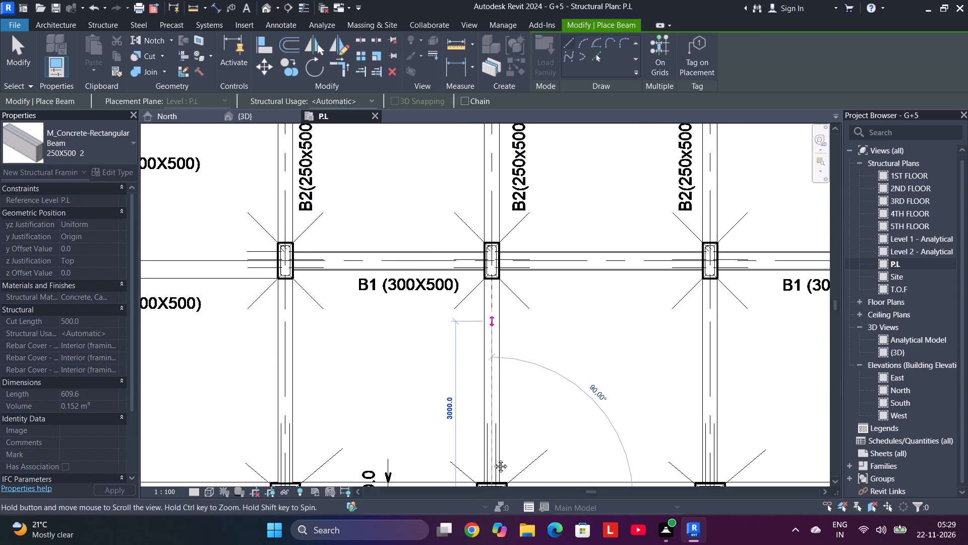
middle_drag(493, 459, 491, 530)
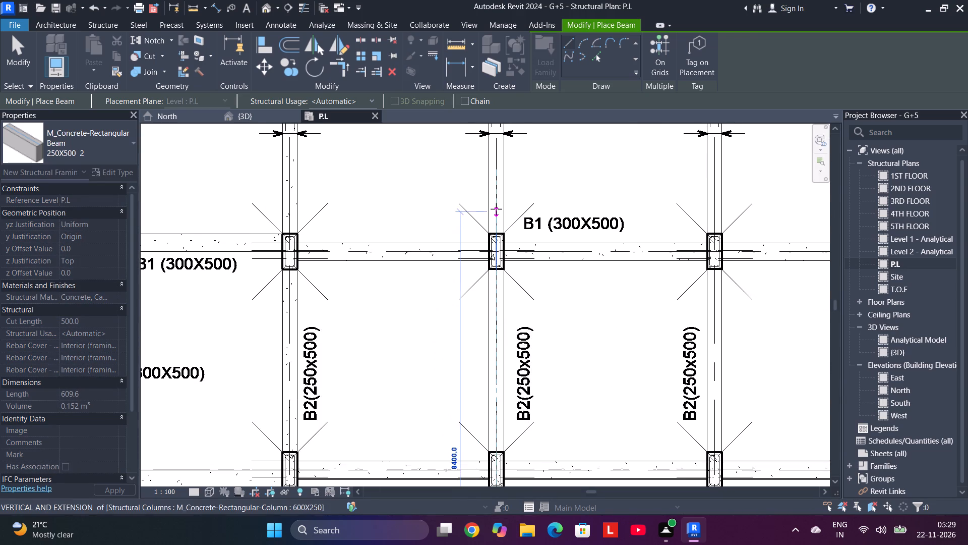
middle_drag(496, 209, 488, 532)
scroll(491, 367, up, 4)
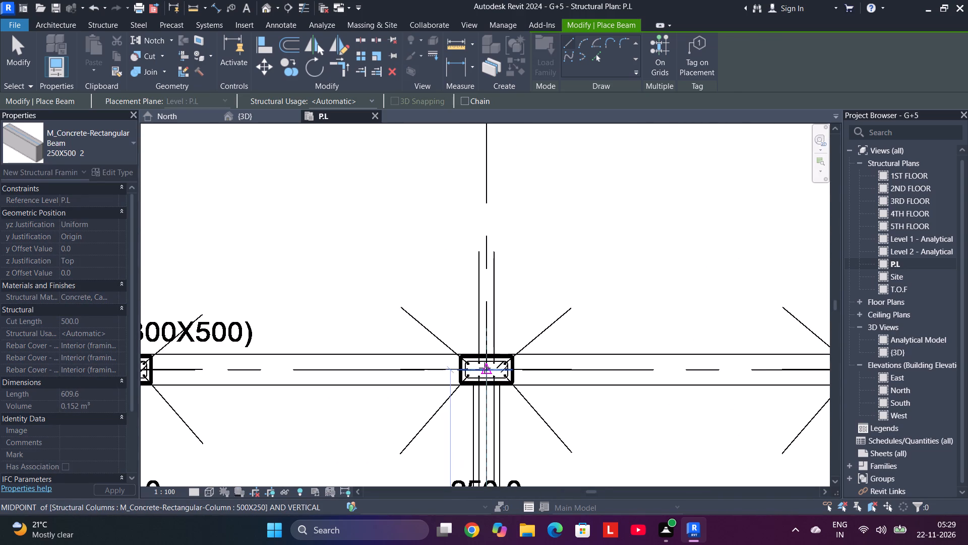
scroll(483, 362, up, 3)
click(485, 346)
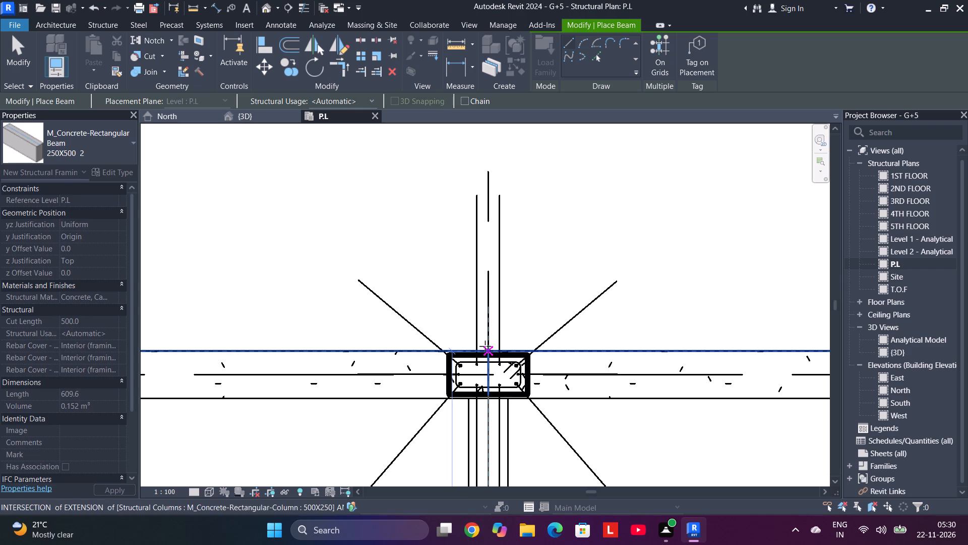
Place a 250X500 2 beam along grid E from the outer edge of the grid line 1 beam to the outer edge at grid line 4.
scroll(533, 422, down, 5)
middle_drag(653, 461, 459, 298)
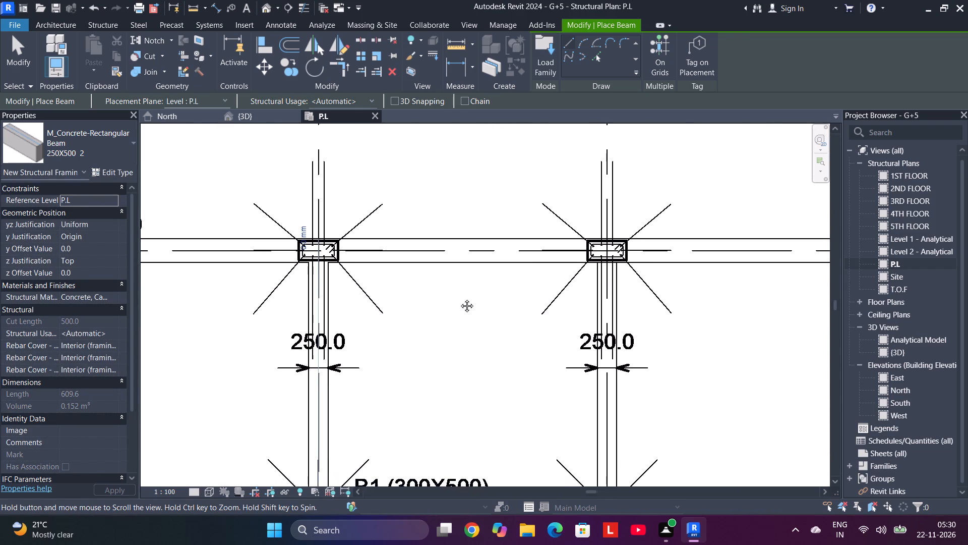
middle_drag(459, 298, 359, 330)
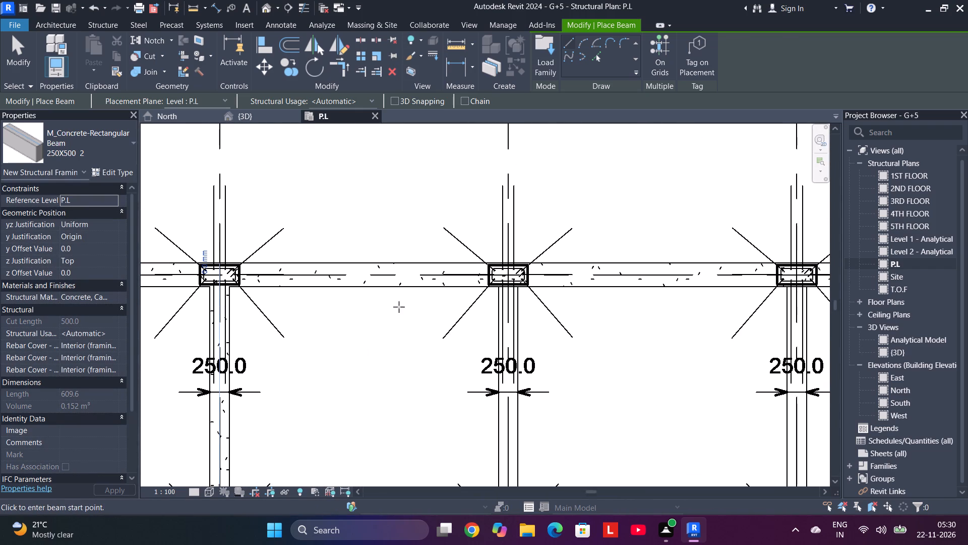
scroll(517, 259, up, 3)
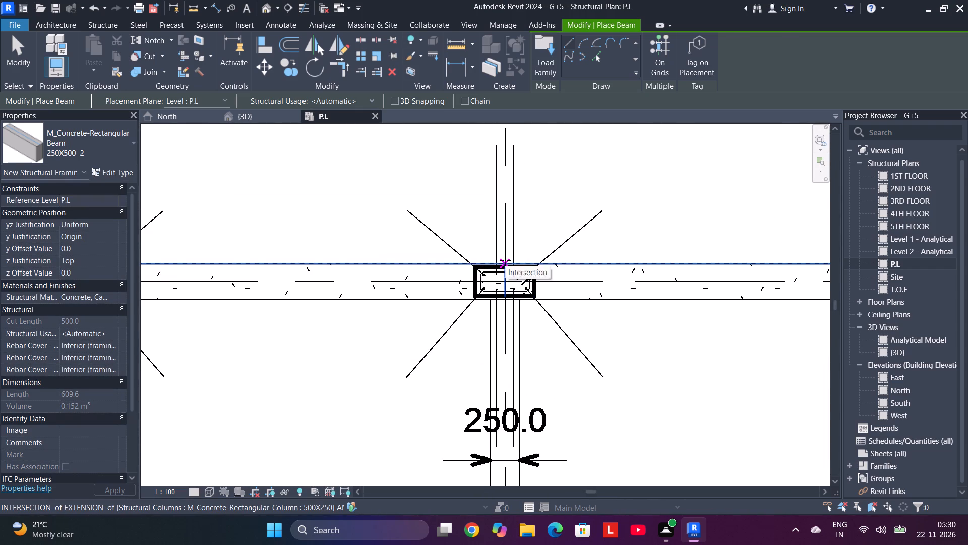
click(505, 260)
middle_drag(506, 432, 510, 357)
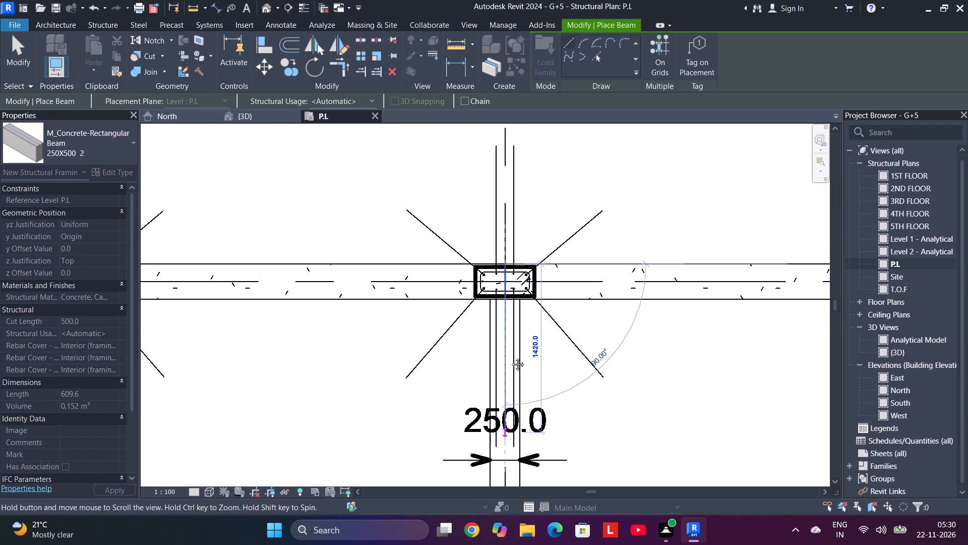
middle_drag(510, 357, 542, 166)
scroll(567, 329, down, 4)
scroll(544, 408, down, 3)
middle_drag(544, 409, 537, 365)
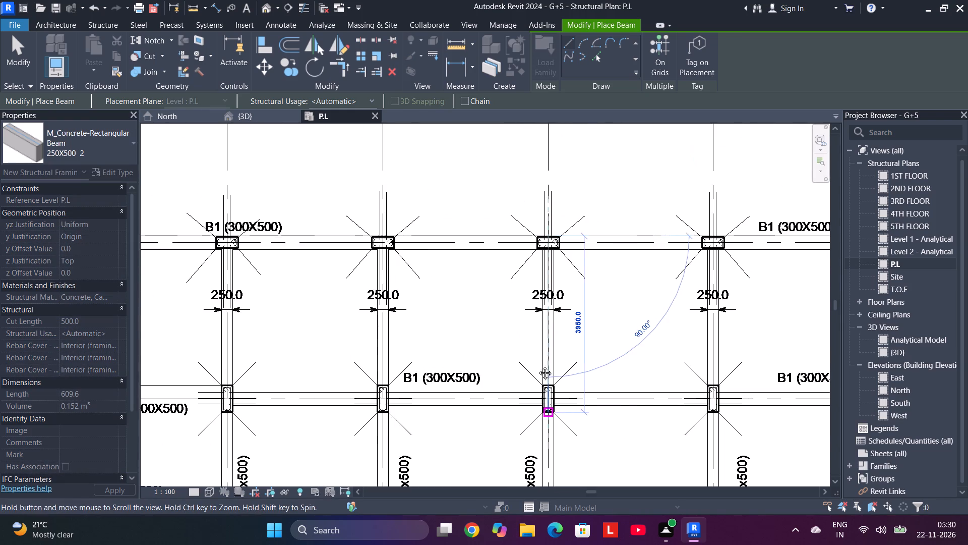
middle_drag(537, 365, 512, 167)
middle_drag(511, 414, 518, 102)
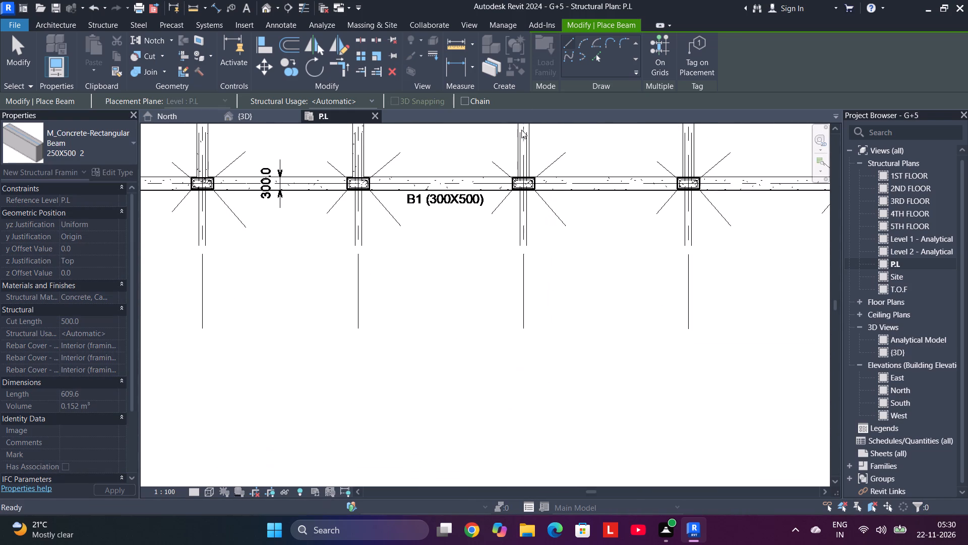
scroll(521, 188, up, 4)
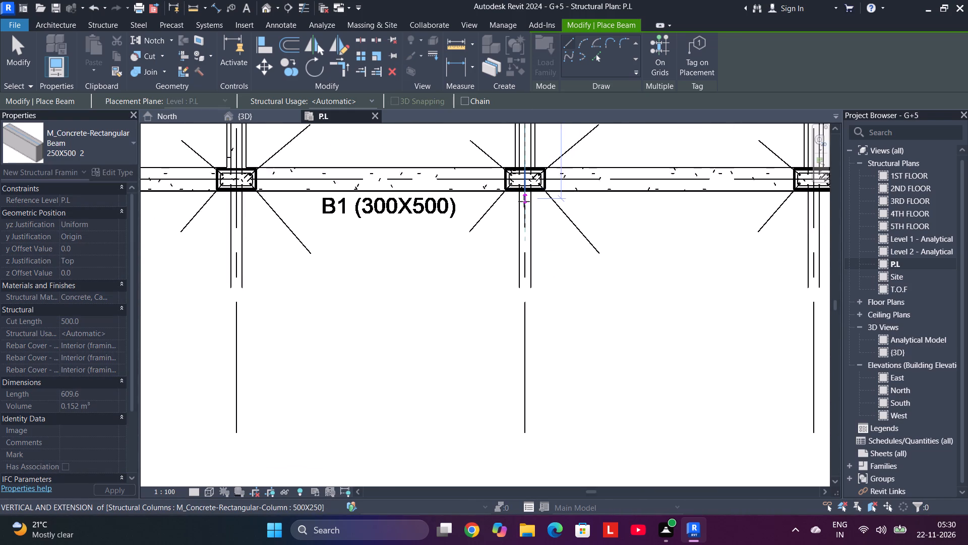
scroll(524, 201, up, 5)
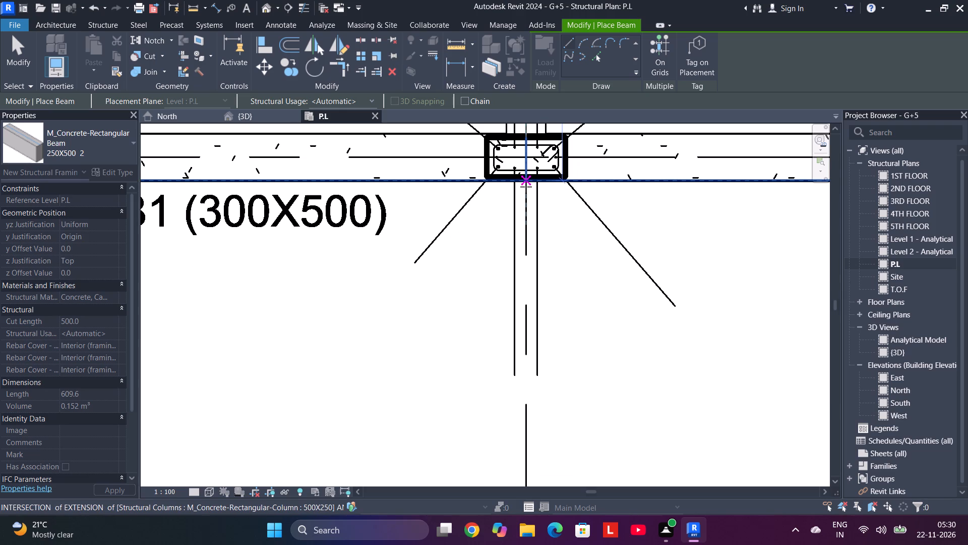
click(526, 186)
Place a 250X500 2 beam along grid F from the grid line 4 column's outer face to the outer side of grid line 1's column.
scroll(629, 209, down, 4)
middle_drag(638, 209, 633, 221)
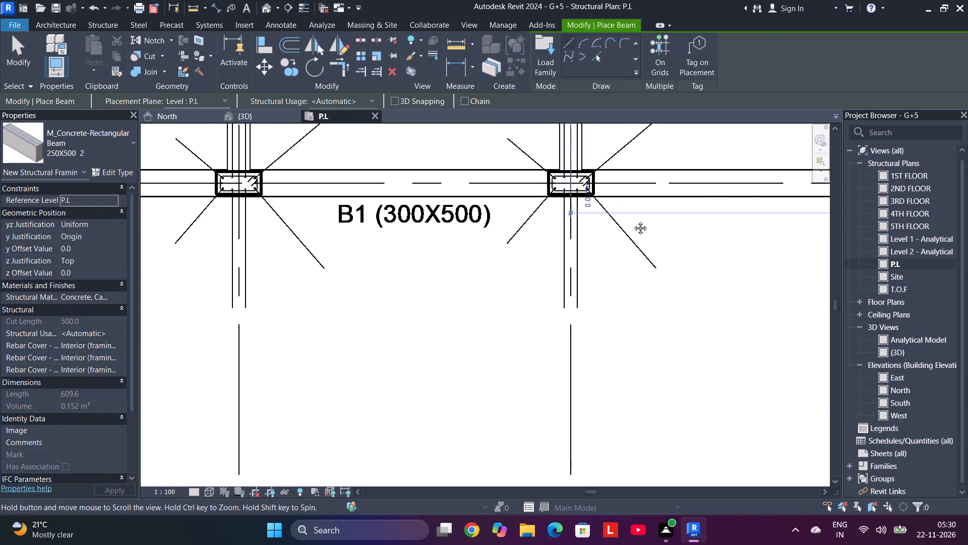
middle_drag(633, 221, 272, 312)
scroll(532, 305, up, 4)
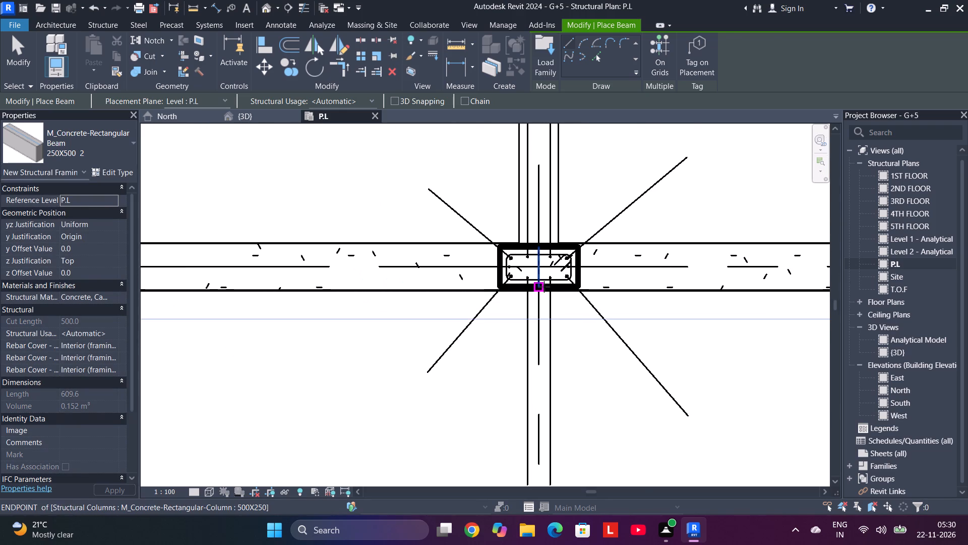
click(538, 293)
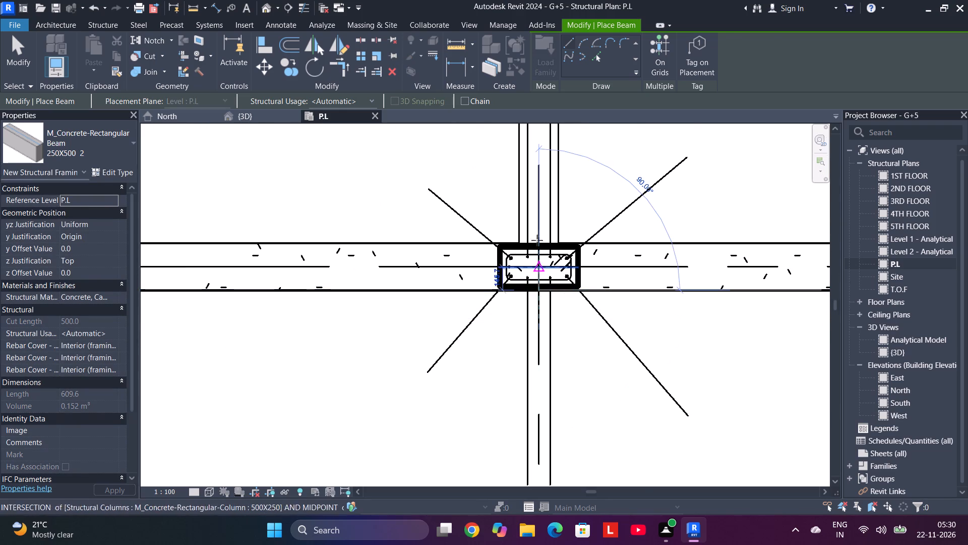
middle_drag(532, 184, 516, 369)
scroll(510, 153, down, 8)
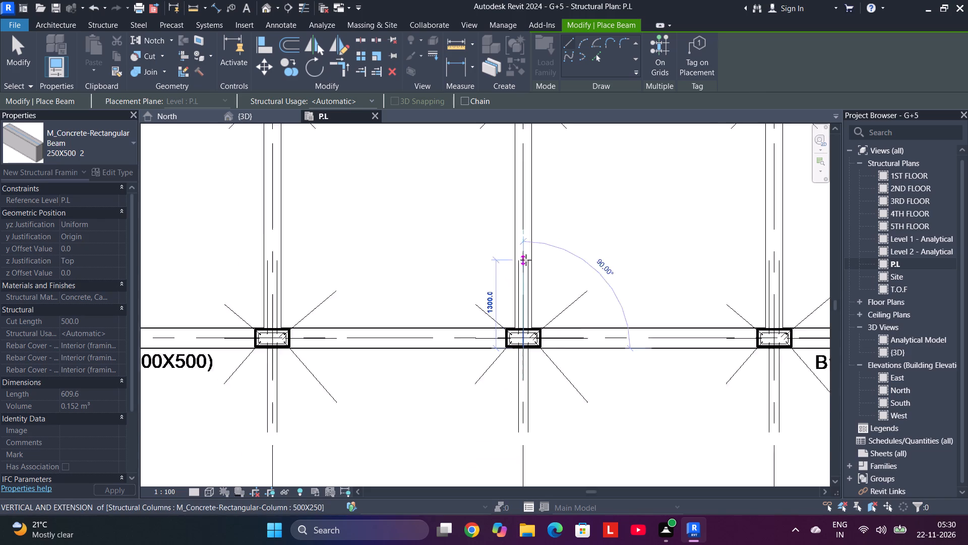
middle_drag(518, 235, 512, 479)
middle_drag(505, 176, 504, 437)
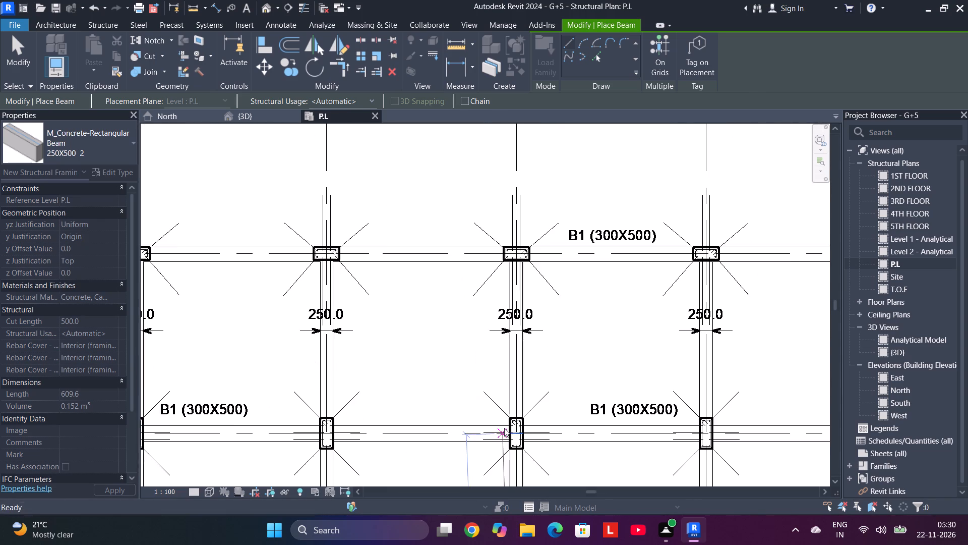
scroll(516, 256, up, 5)
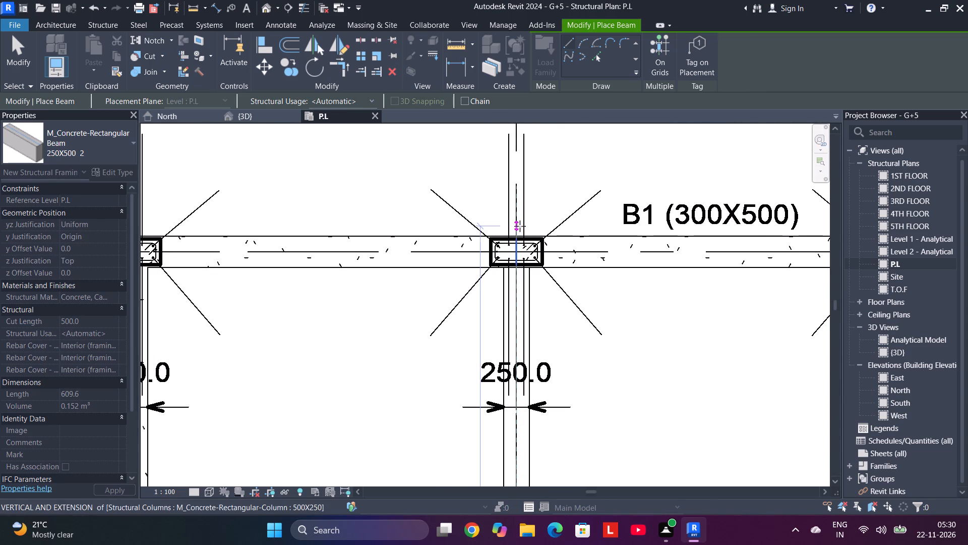
click(519, 233)
Place a 250X500 2 beam along grid G from the outer edge of the grid line 1 beam to the grid line 4 column's outer face.
scroll(601, 297, down, 4)
middle_drag(617, 347, 277, 357)
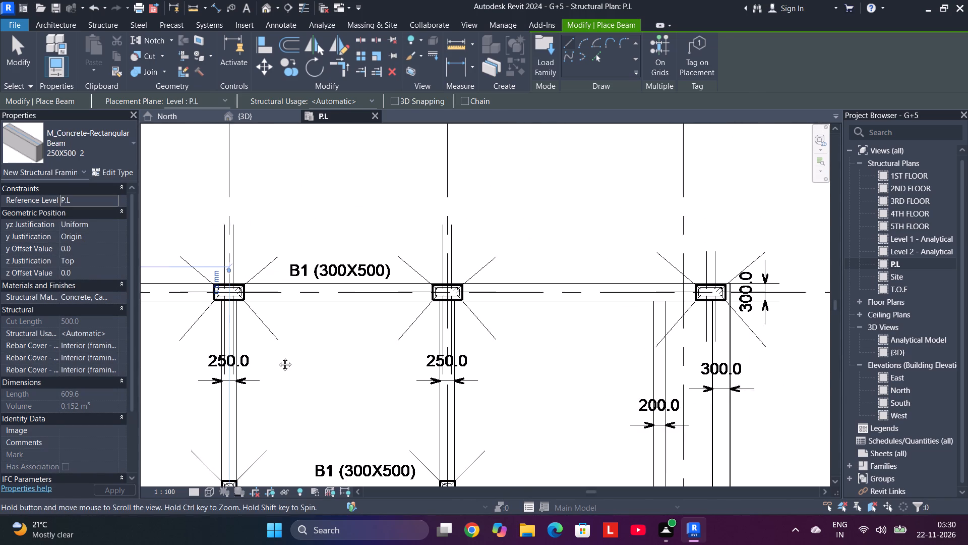
middle_drag(277, 357, 277, 357)
scroll(441, 287, up, 4)
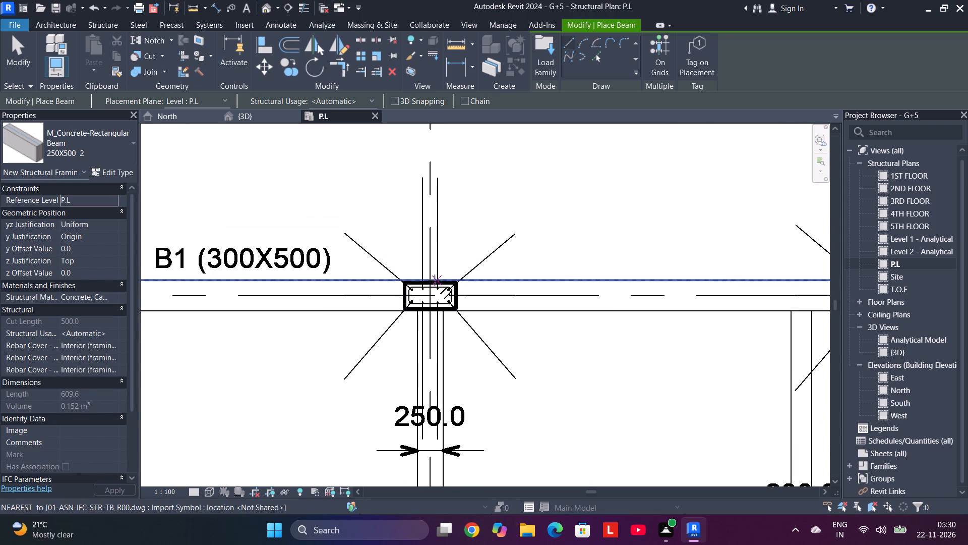
click(433, 276)
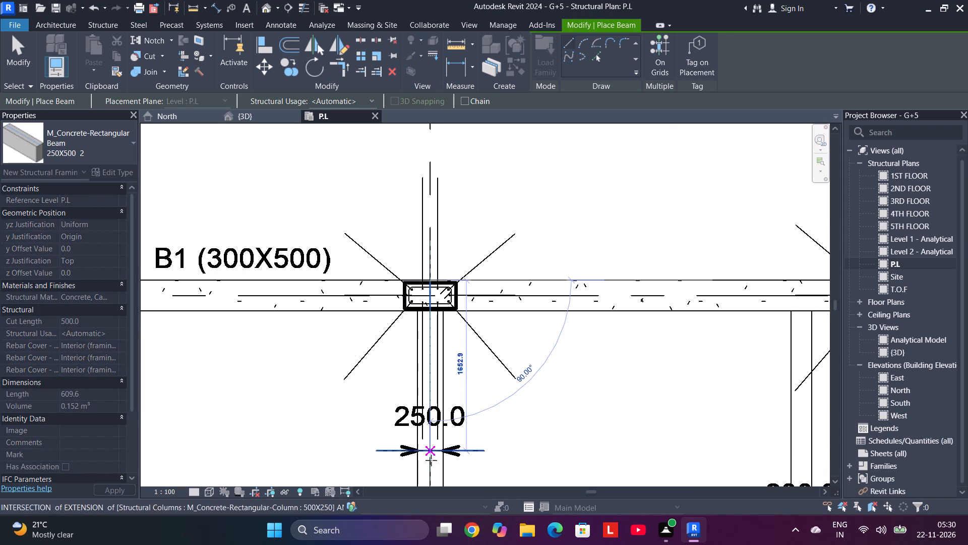
middle_drag(426, 457, 459, 205)
scroll(459, 336, down, 3)
scroll(448, 413, down, 1)
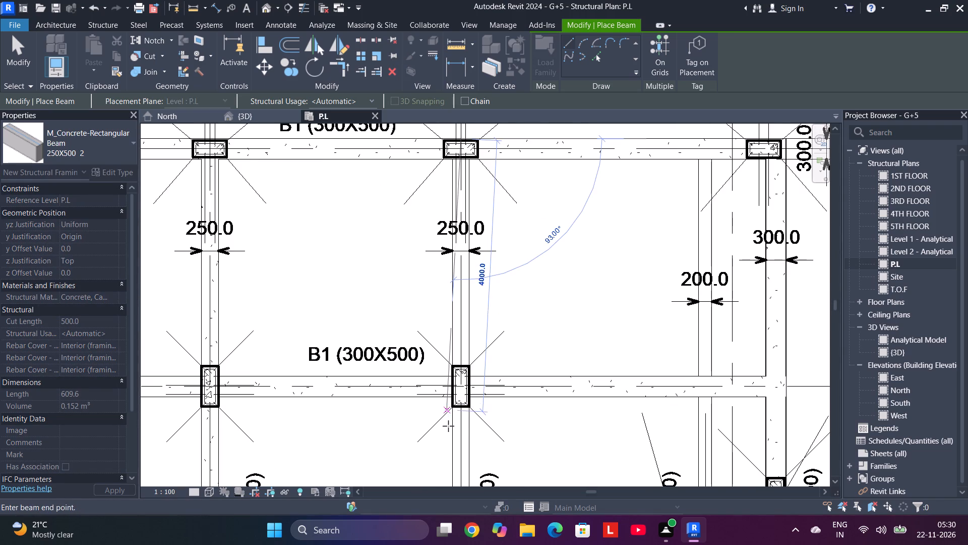
middle_drag(448, 426, 475, 154)
middle_drag(486, 417, 489, 341)
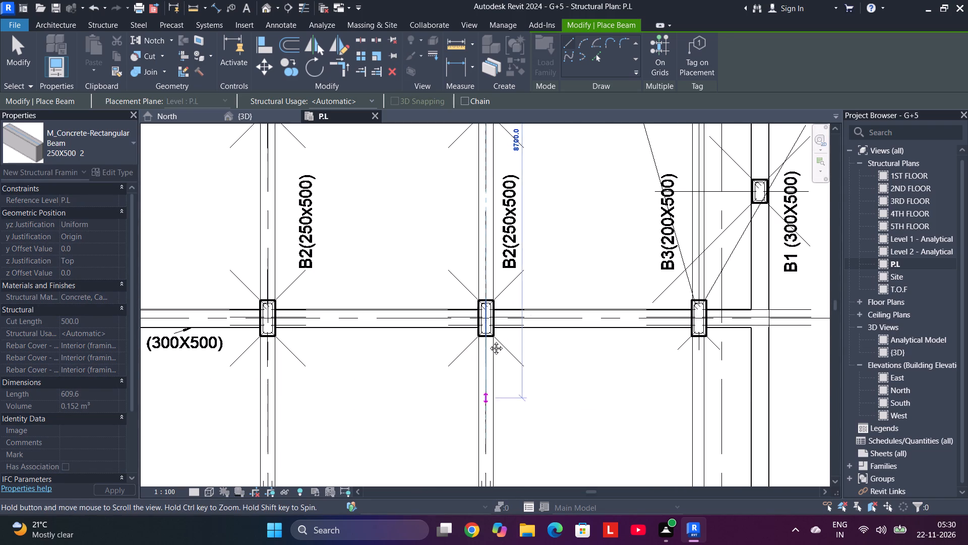
middle_drag(489, 341, 515, 66)
scroll(510, 231, up, 4)
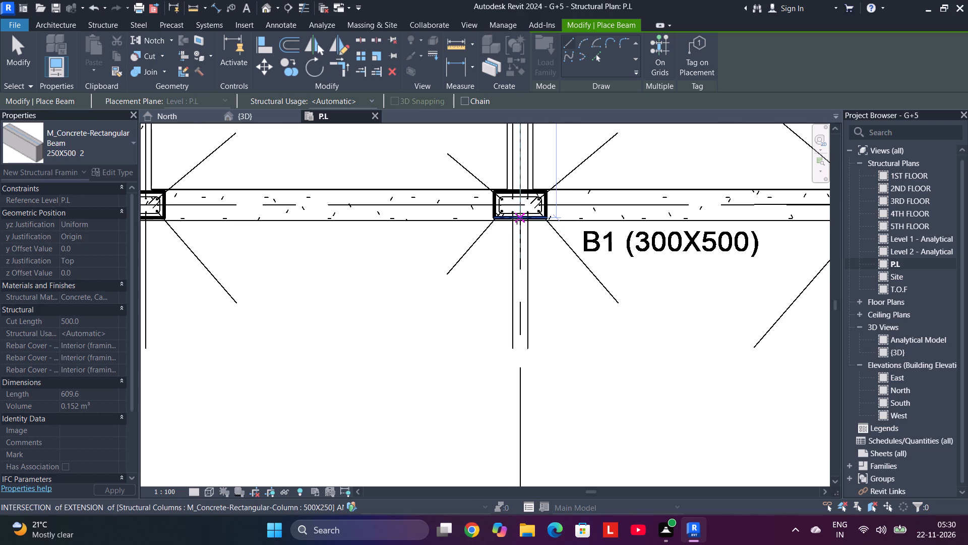
click(518, 224)
middle_drag(520, 200, 203, 341)
scroll(572, 365, down, 1)
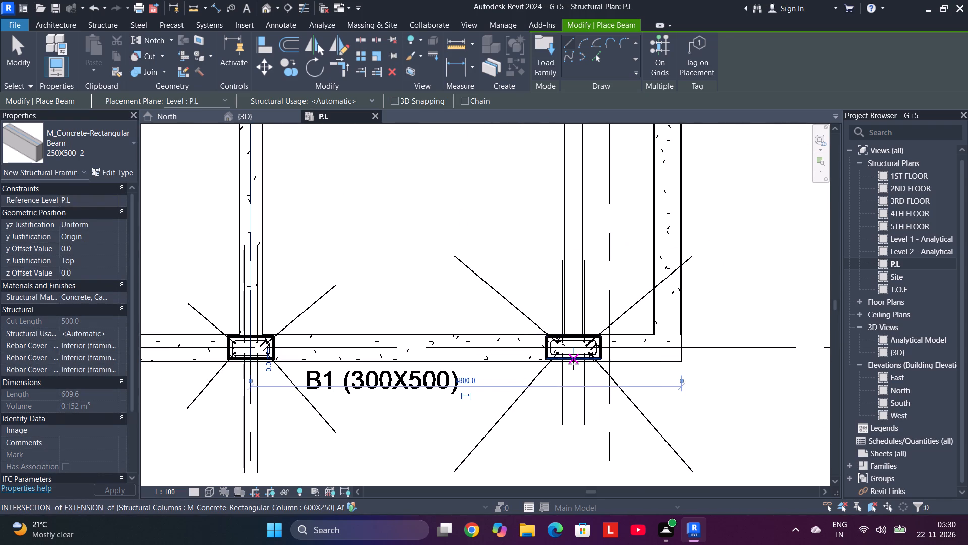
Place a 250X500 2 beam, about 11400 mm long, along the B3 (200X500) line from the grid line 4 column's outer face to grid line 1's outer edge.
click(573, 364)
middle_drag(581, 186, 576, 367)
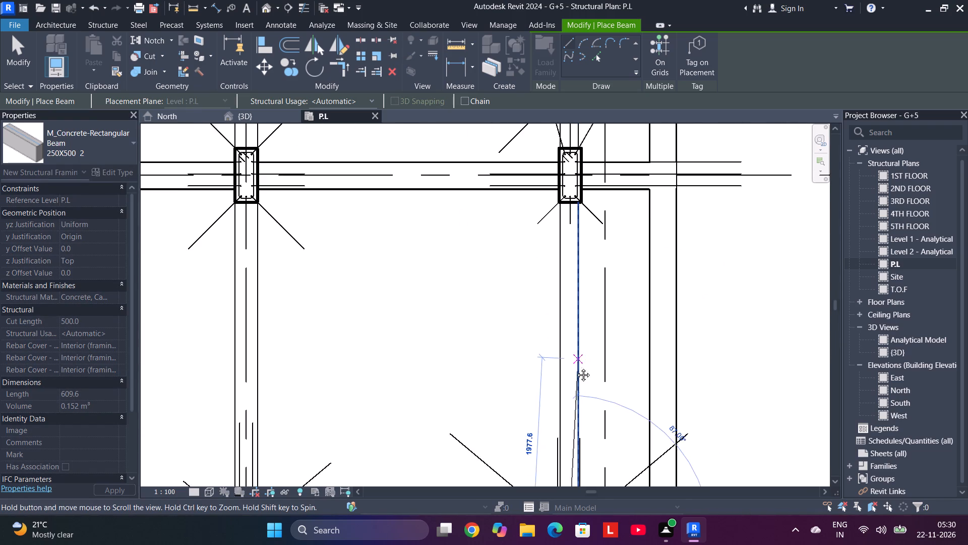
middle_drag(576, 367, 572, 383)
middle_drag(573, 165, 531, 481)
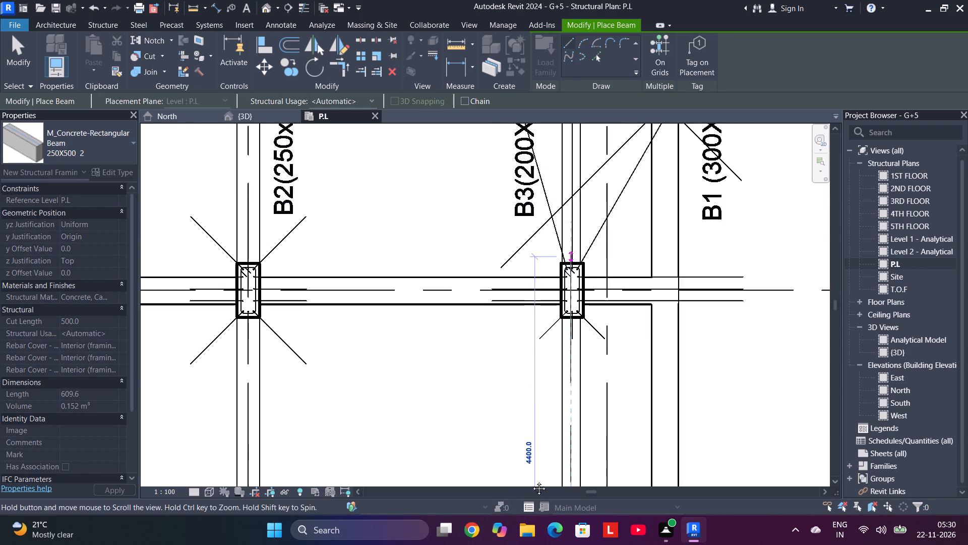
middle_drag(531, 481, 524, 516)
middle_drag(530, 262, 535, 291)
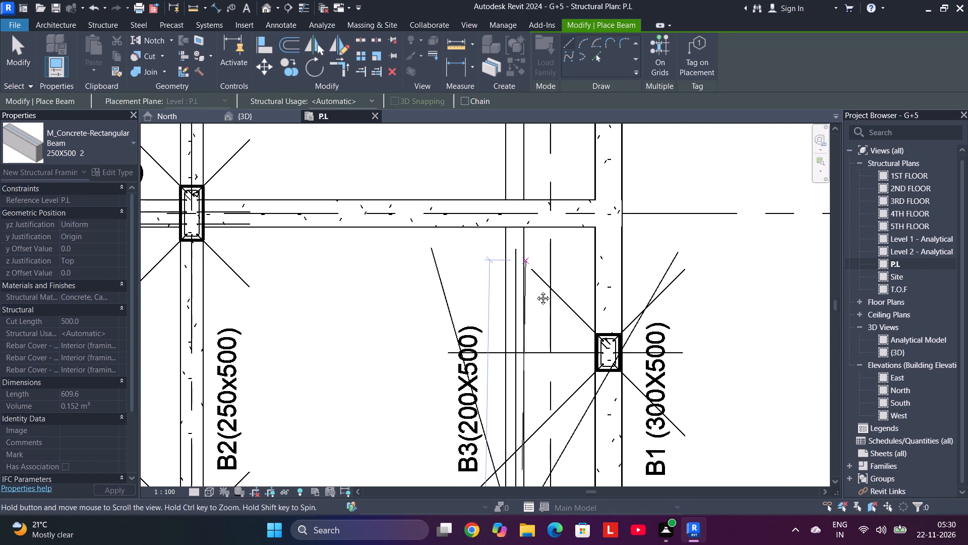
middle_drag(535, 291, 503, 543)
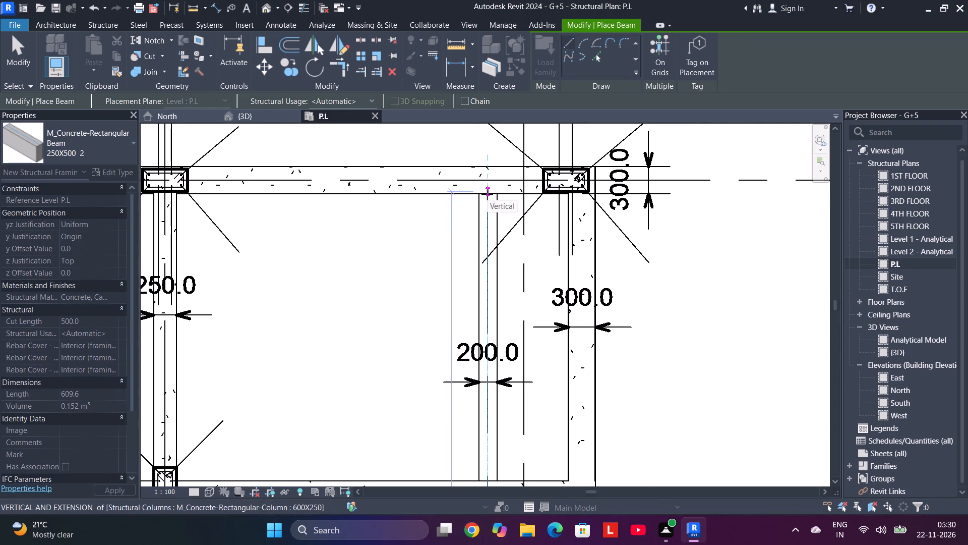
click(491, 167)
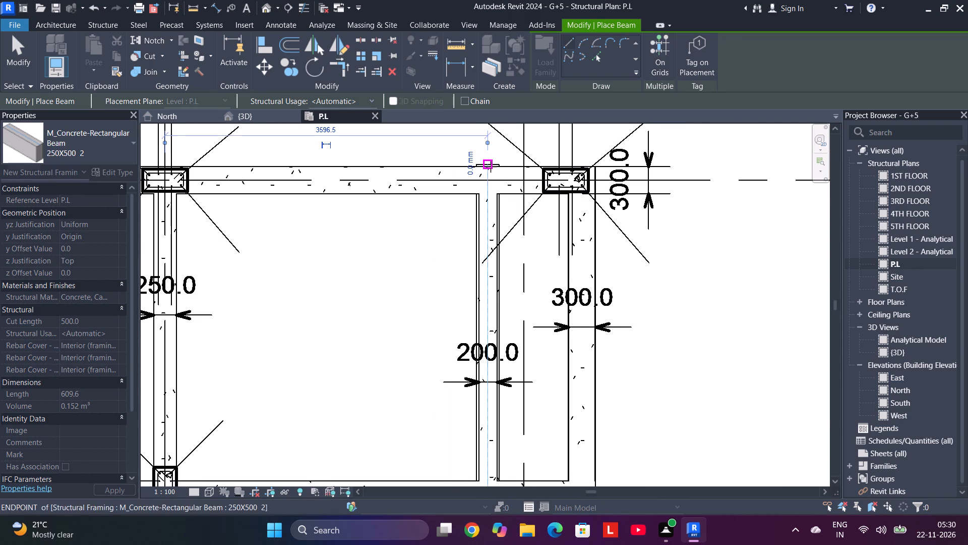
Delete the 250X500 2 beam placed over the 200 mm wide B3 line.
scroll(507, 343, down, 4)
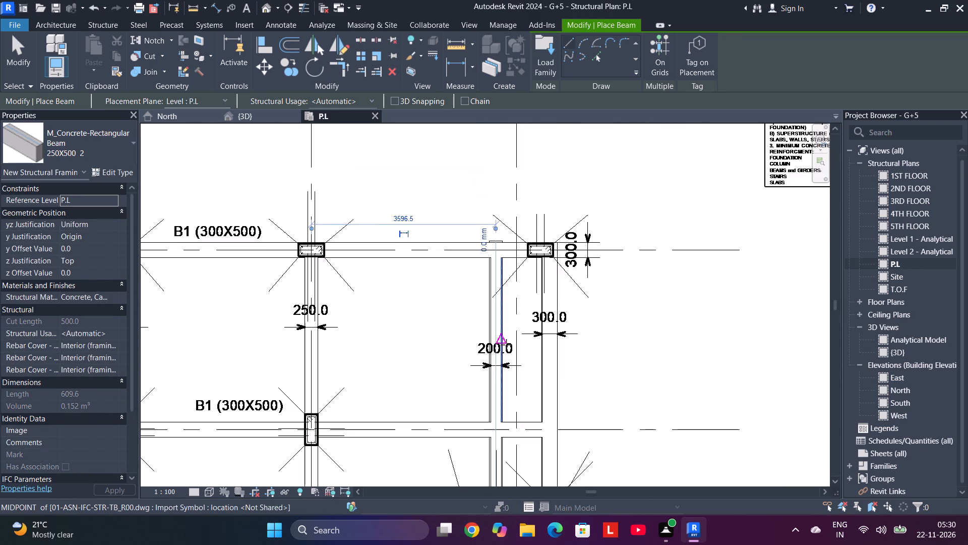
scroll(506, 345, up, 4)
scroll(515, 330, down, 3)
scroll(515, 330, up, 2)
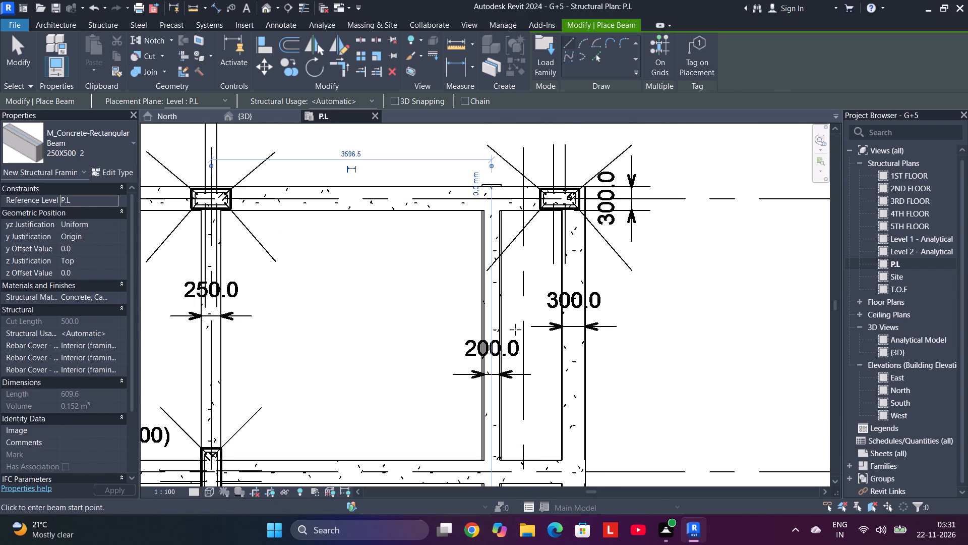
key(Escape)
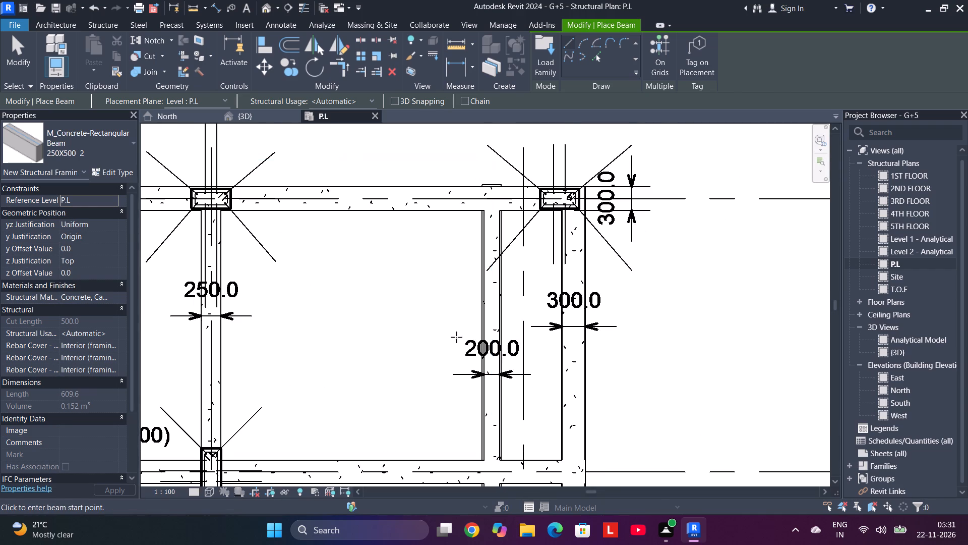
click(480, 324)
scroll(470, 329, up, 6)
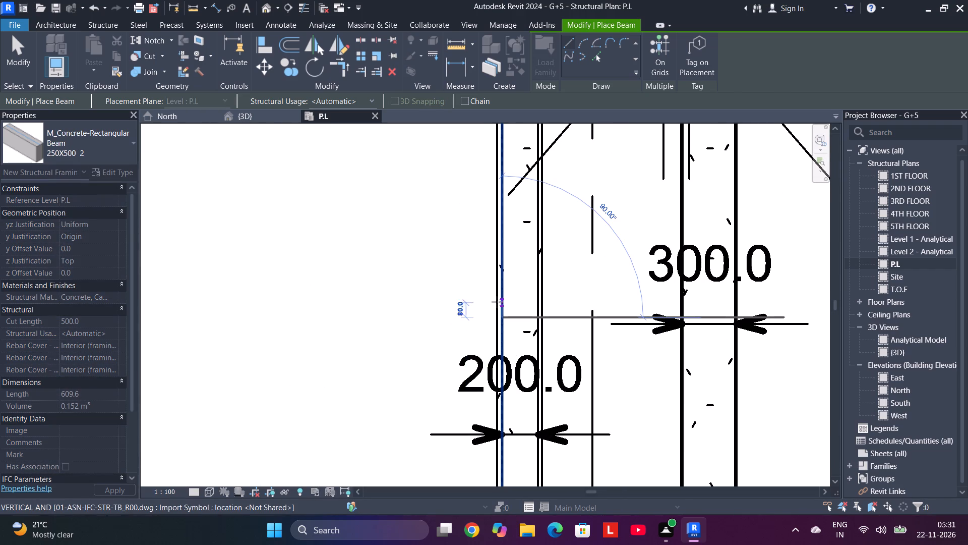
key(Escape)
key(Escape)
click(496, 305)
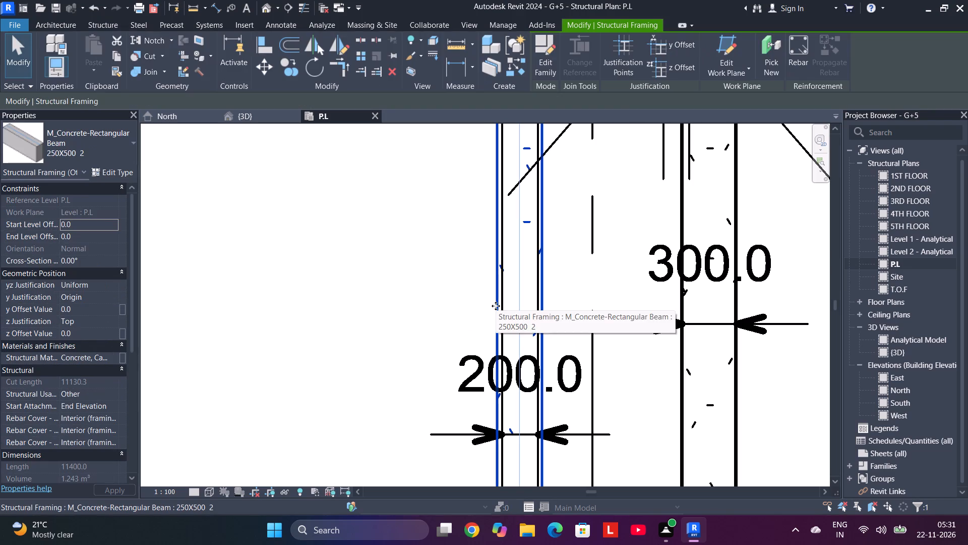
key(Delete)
Place a 200X500 3 beam along the same B3 line from grid line 1's outer beam edge to the grid line 4 column's outer face.
scroll(476, 338, down, 6)
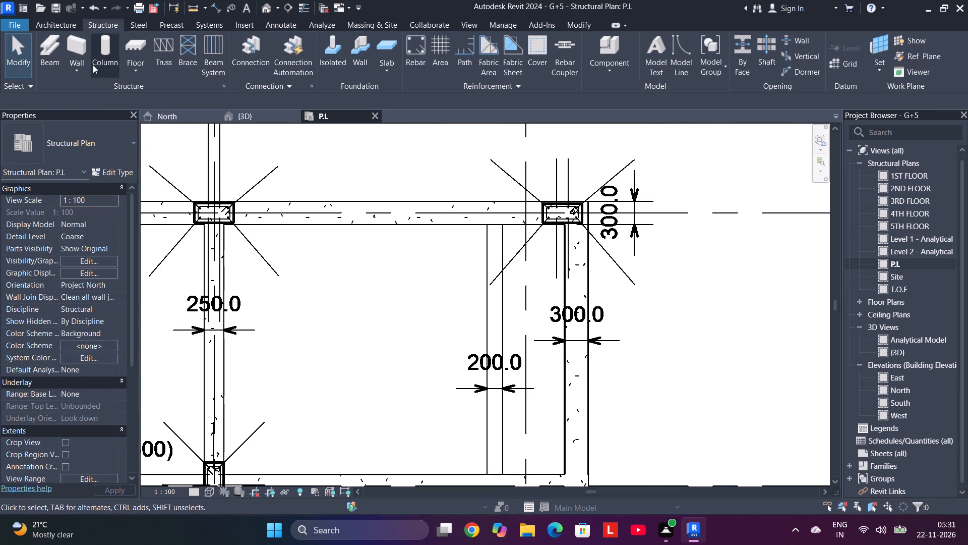
click(54, 68)
click(70, 148)
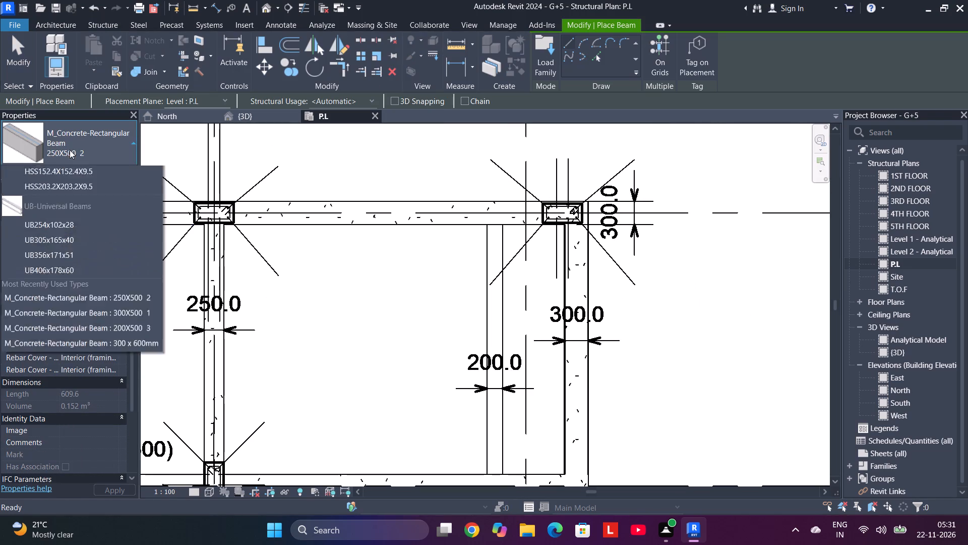
click(57, 219)
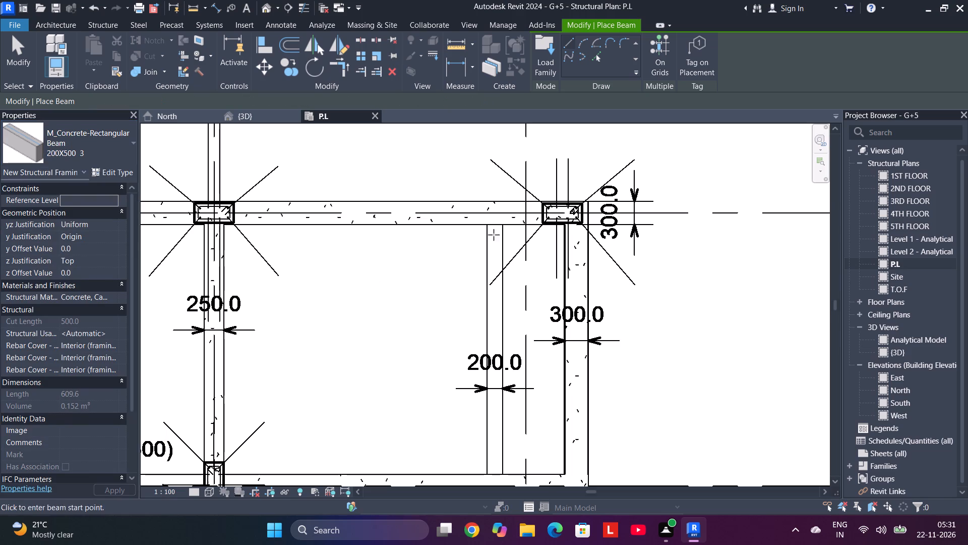
scroll(499, 207, up, 2)
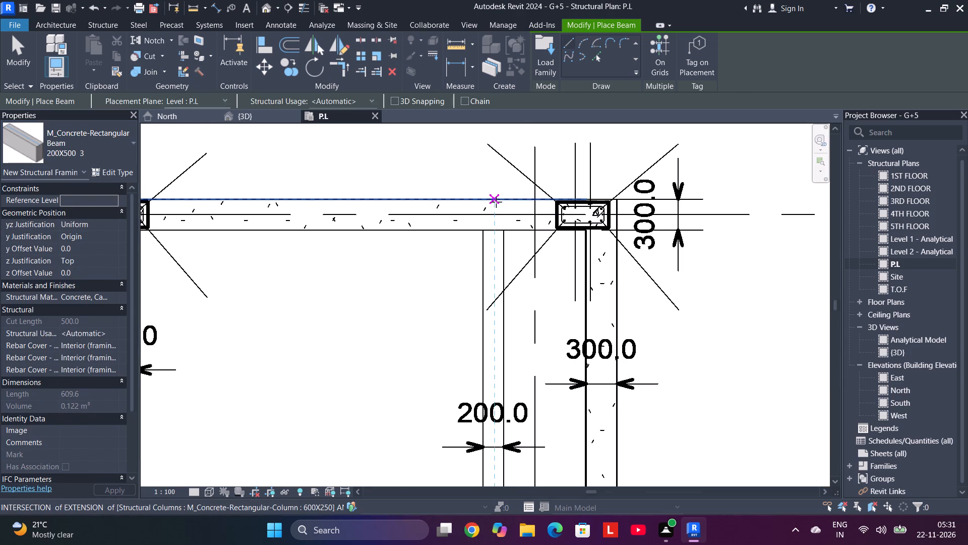
click(496, 202)
middle_drag(491, 388, 490, 100)
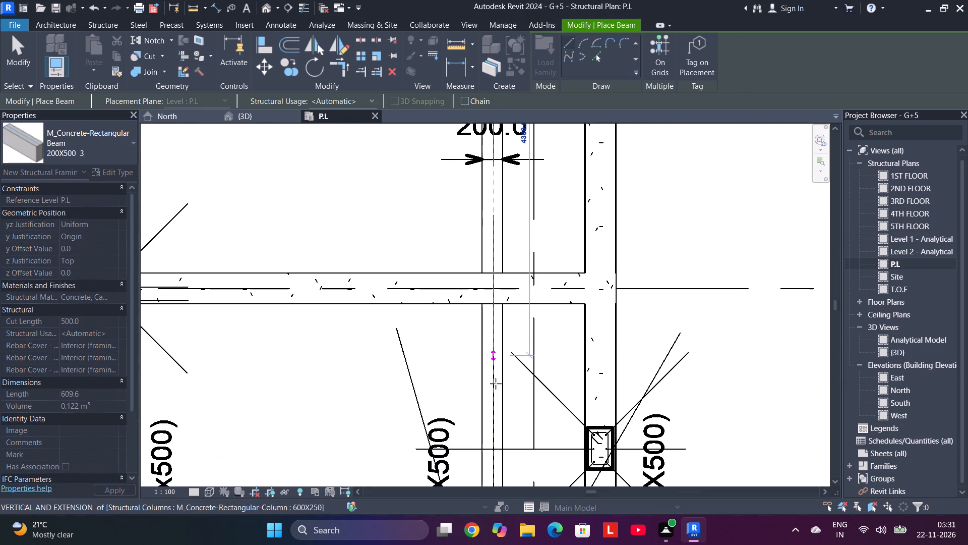
scroll(497, 422, down, 1)
middle_drag(496, 420, 510, 144)
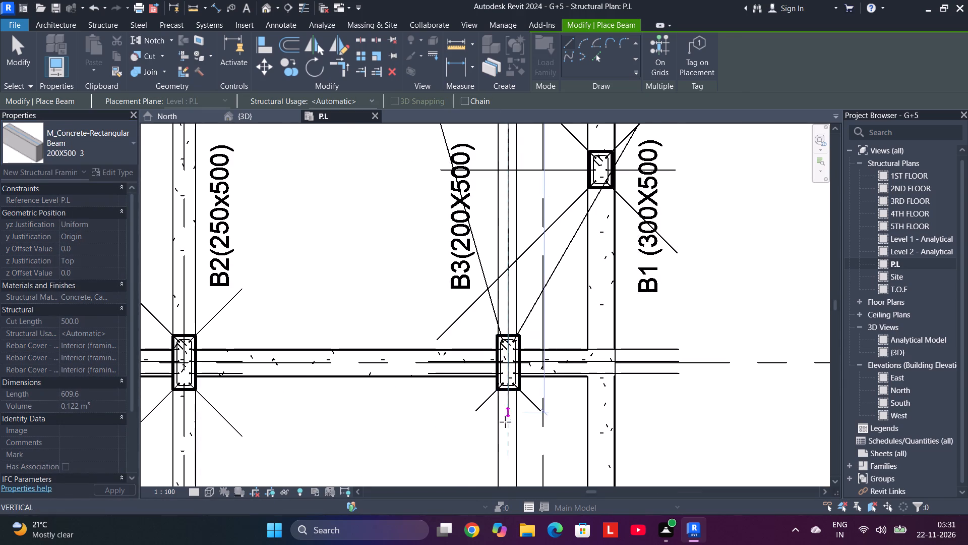
middle_drag(505, 415, 496, 0)
scroll(505, 402, down, 1)
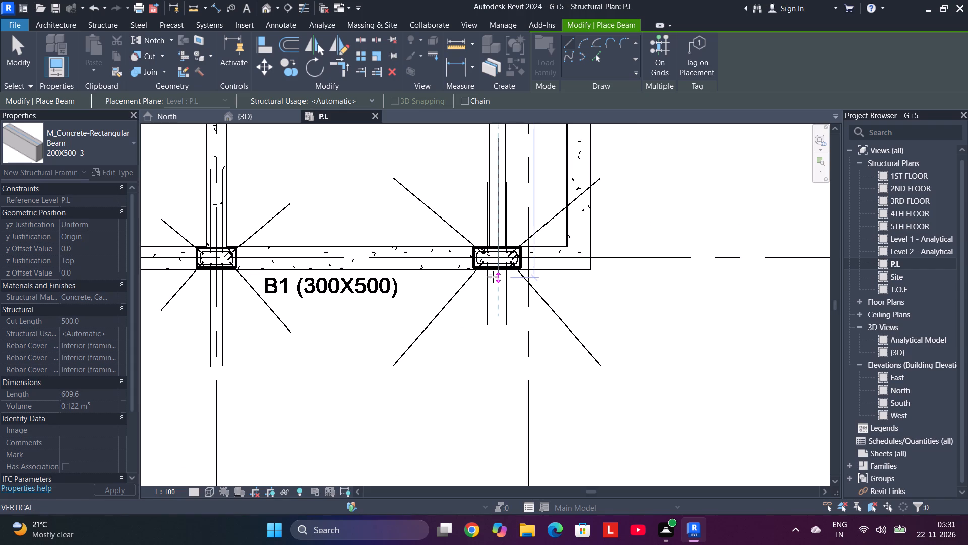
click(495, 272)
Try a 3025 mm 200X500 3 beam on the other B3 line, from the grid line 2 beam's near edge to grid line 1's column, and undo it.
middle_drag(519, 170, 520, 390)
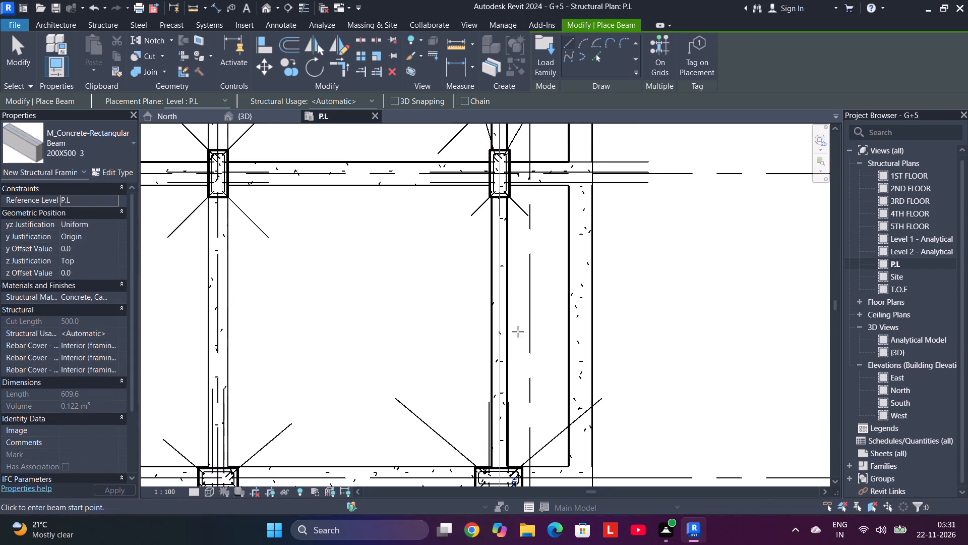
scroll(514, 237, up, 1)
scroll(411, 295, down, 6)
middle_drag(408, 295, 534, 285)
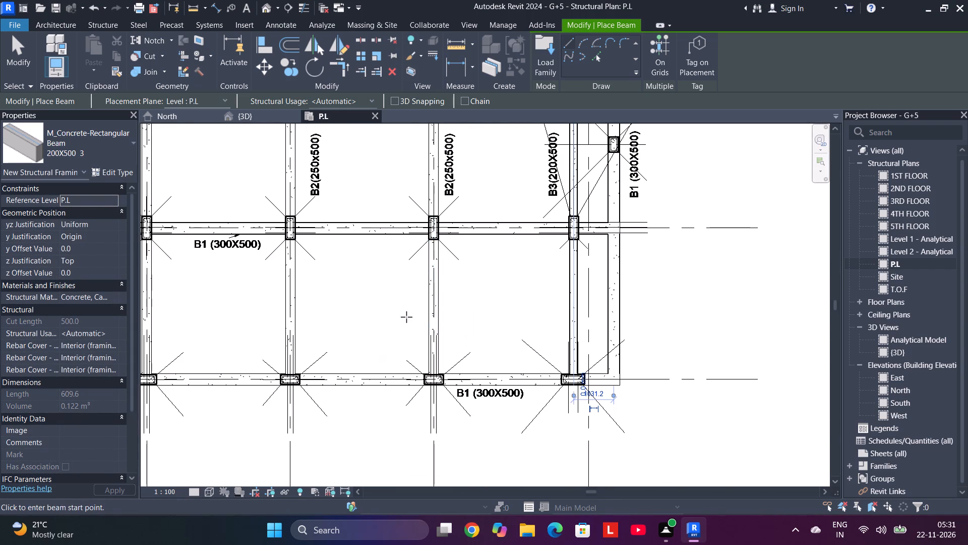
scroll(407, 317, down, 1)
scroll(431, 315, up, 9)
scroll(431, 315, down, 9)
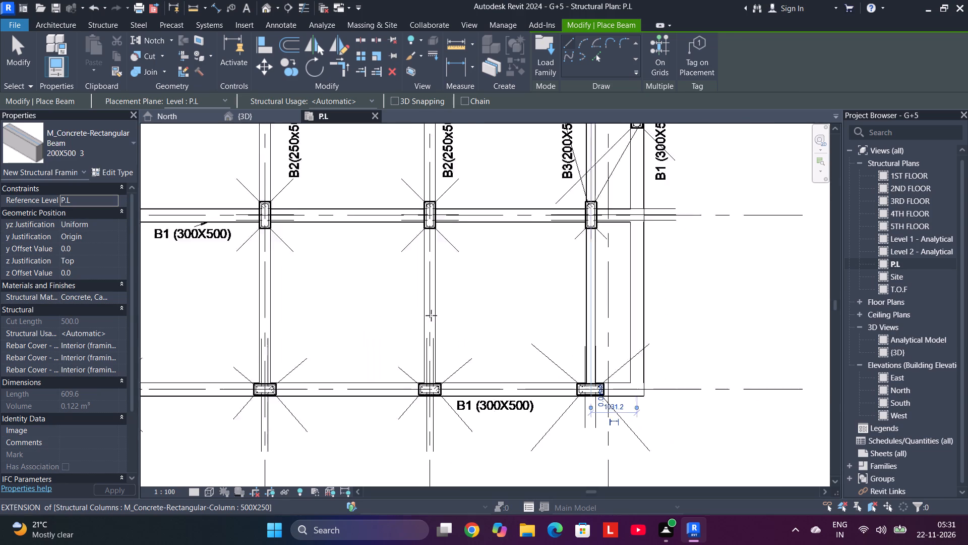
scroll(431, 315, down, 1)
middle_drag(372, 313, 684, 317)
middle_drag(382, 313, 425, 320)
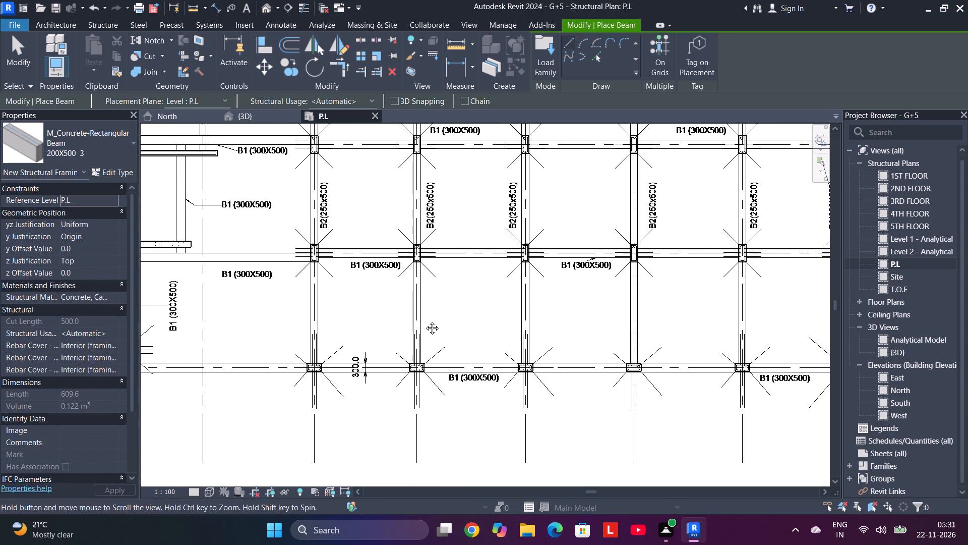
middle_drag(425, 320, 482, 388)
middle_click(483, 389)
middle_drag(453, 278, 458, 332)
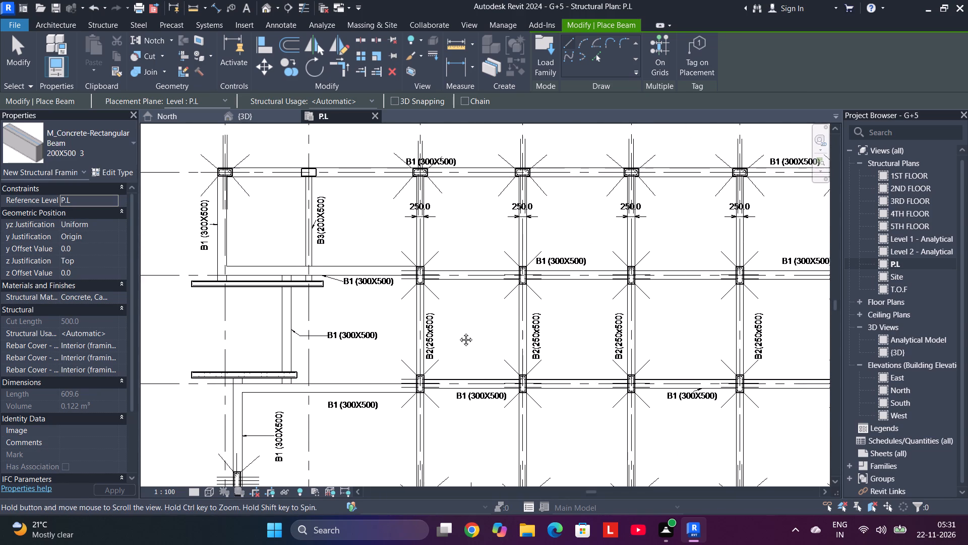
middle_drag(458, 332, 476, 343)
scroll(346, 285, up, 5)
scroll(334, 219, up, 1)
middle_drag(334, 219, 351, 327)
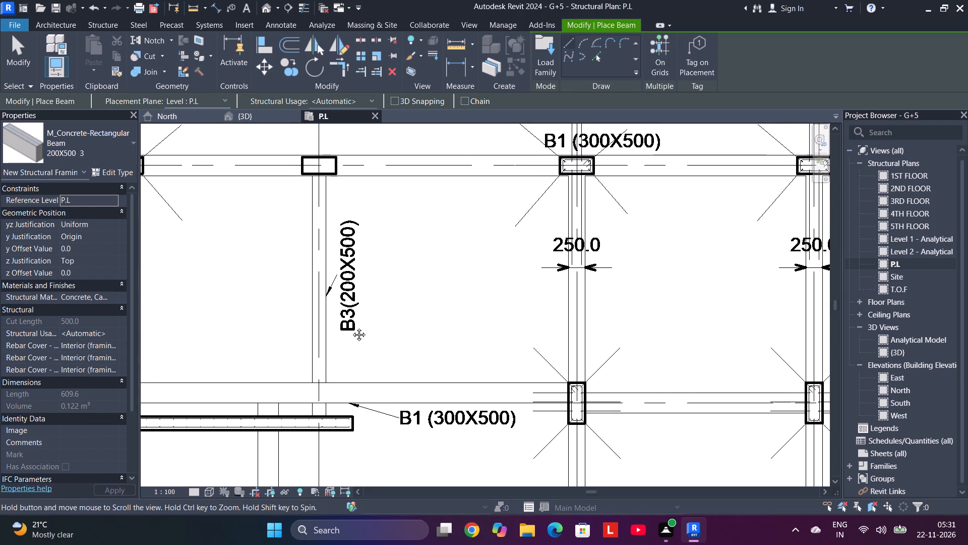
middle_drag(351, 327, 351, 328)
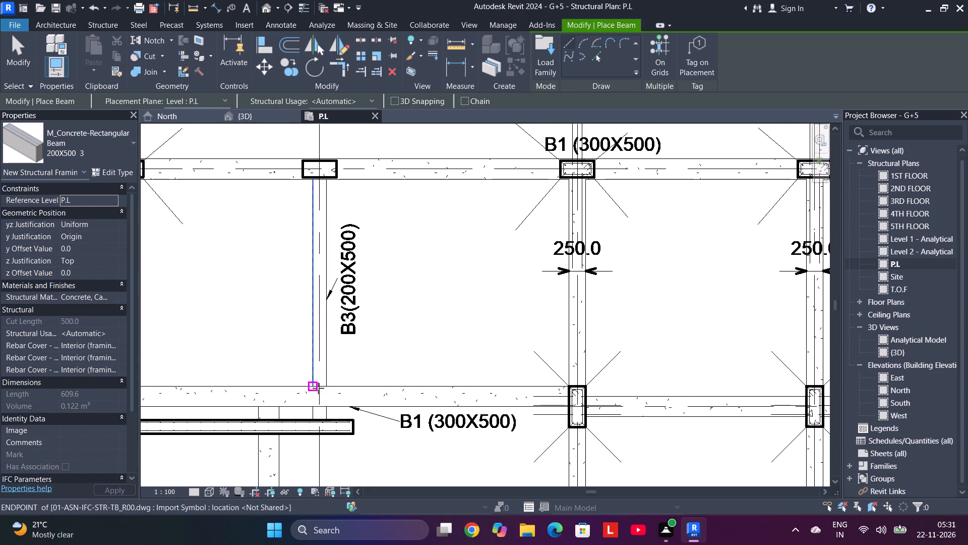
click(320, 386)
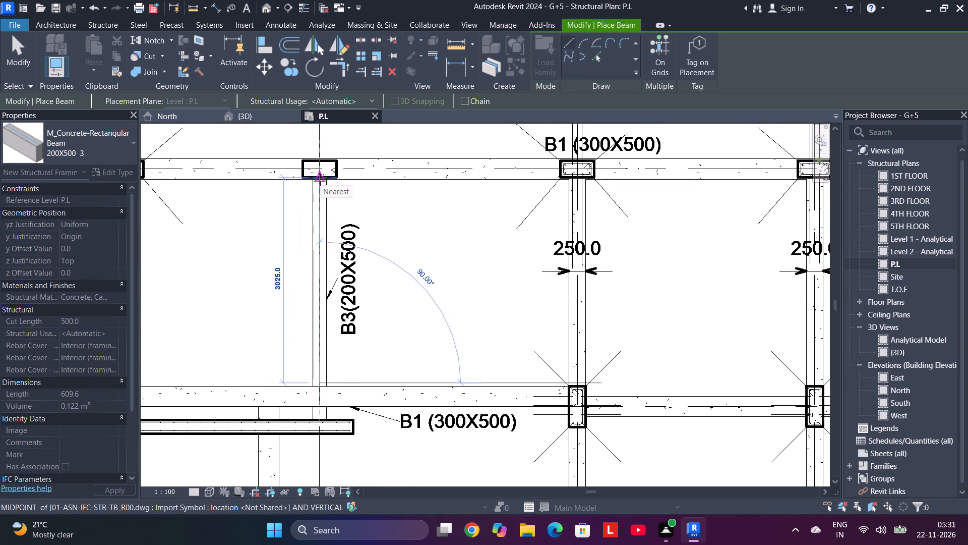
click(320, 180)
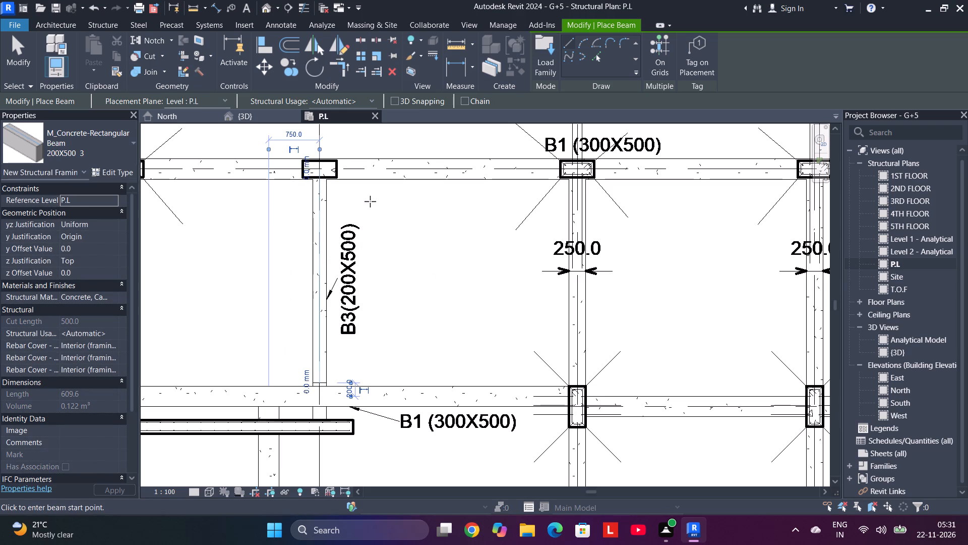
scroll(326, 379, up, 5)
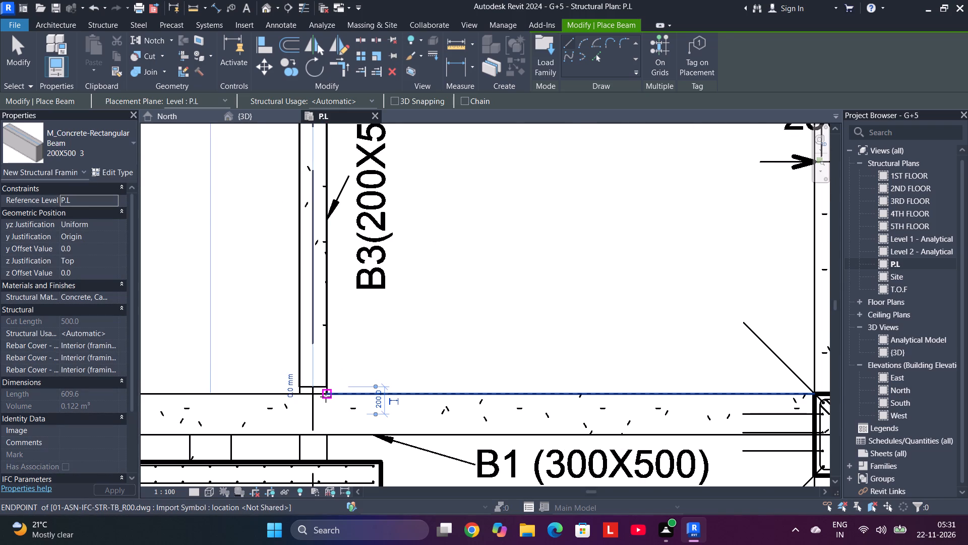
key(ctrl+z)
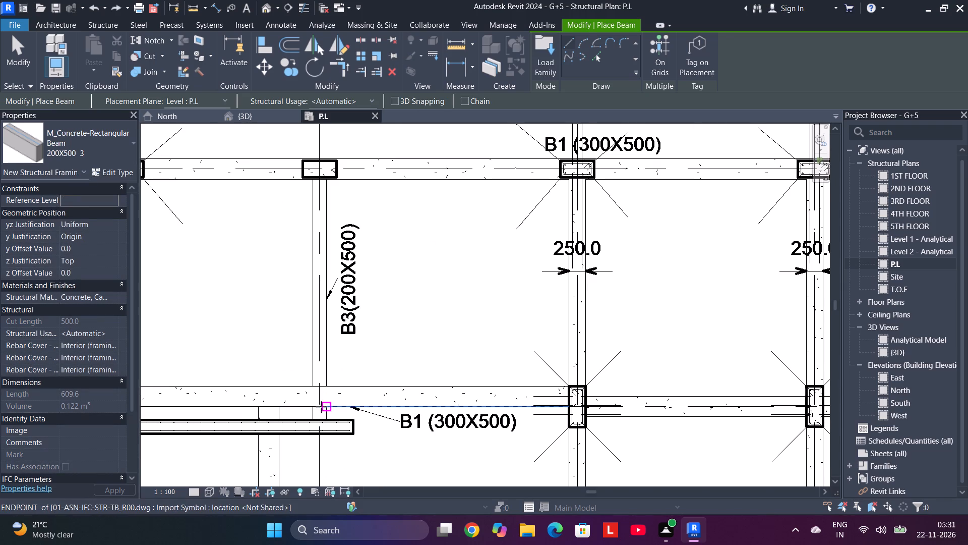
Place a 3625 mm long 200X500 3 beam on that B3 line from the grid line 2 beam's far edge to the grid line 1 column's outer face.
click(320, 407)
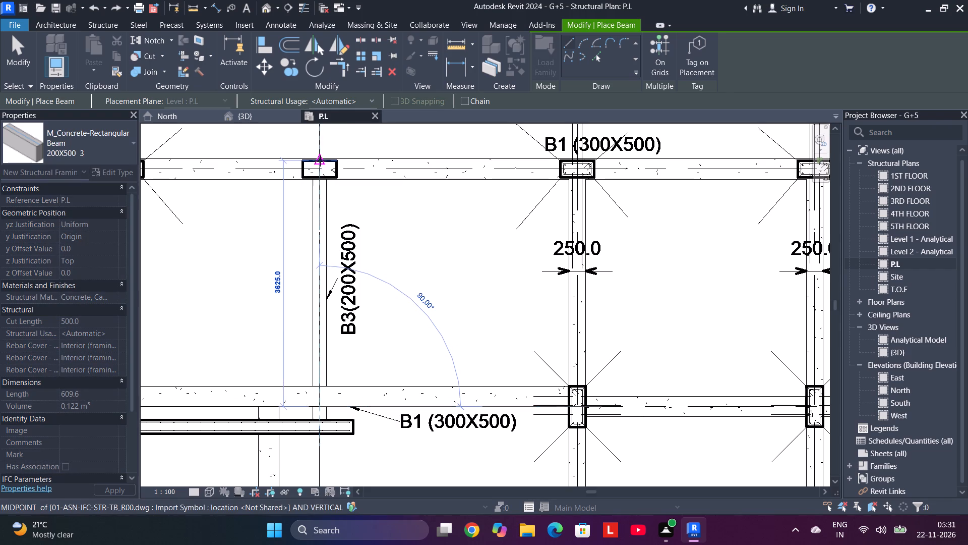
click(321, 158)
Review the P.L plan's beam layout against the imported drawing across grid lines 1 to 4.
scroll(394, 269, down, 6)
middle_drag(398, 294, 398, 167)
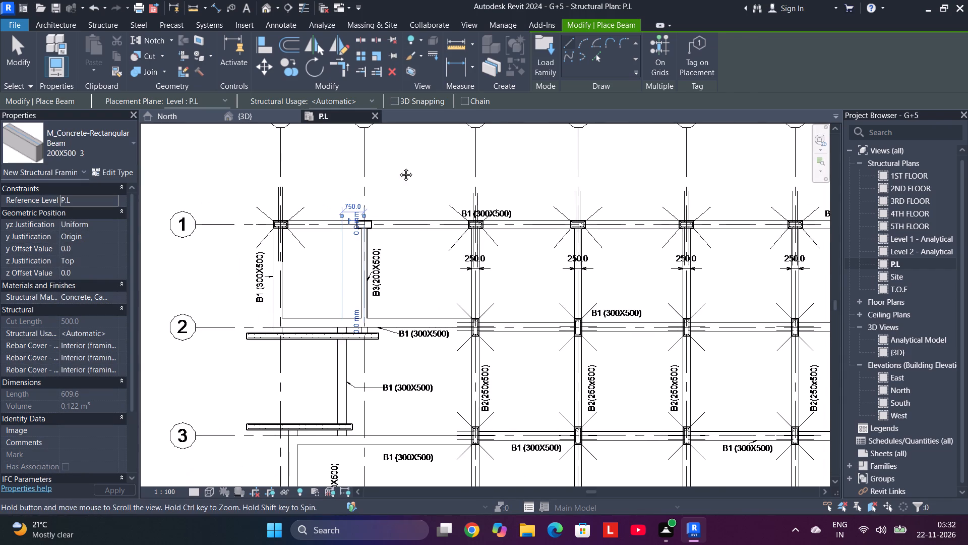
middle_drag(398, 167, 398, 127)
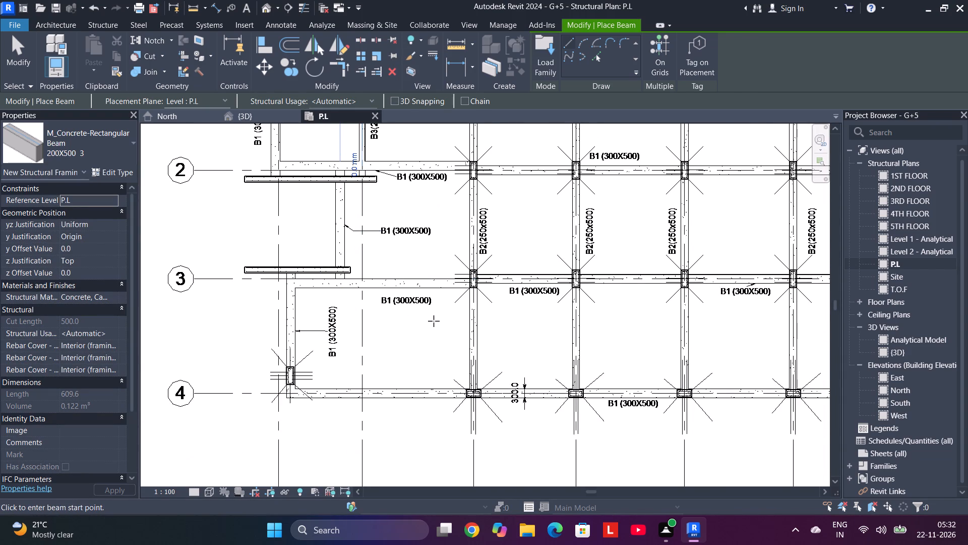
scroll(435, 321, down, 2)
middle_drag(435, 321, 250, 353)
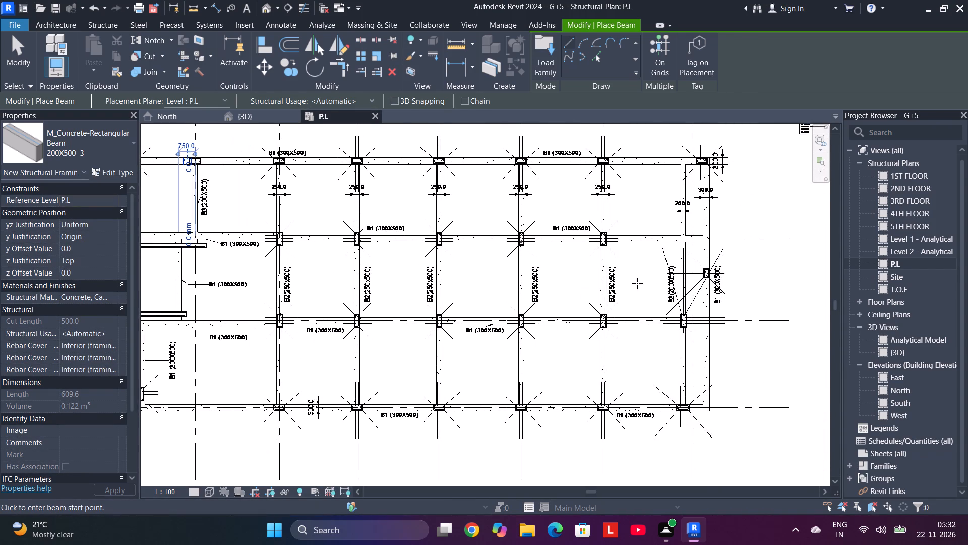
key(Escape)
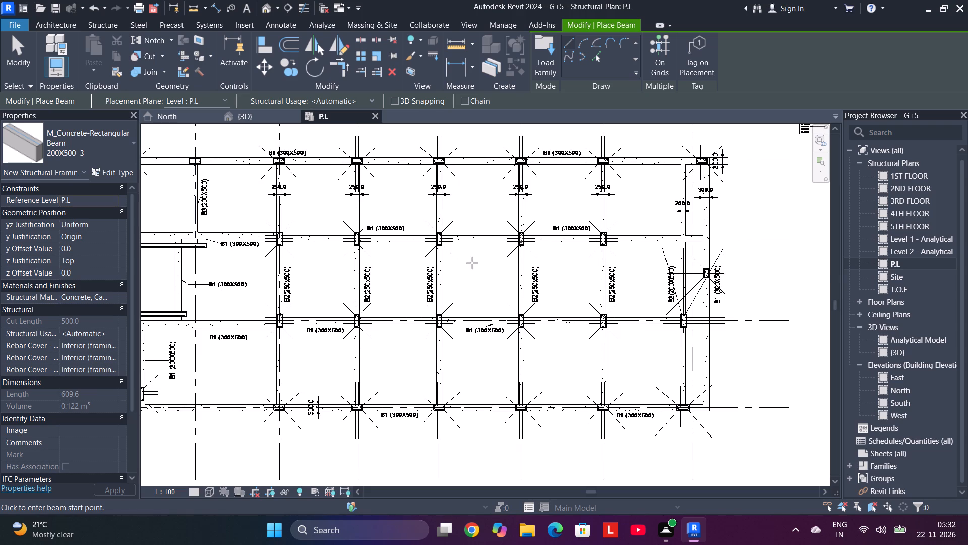
middle_drag(217, 176, 331, 197)
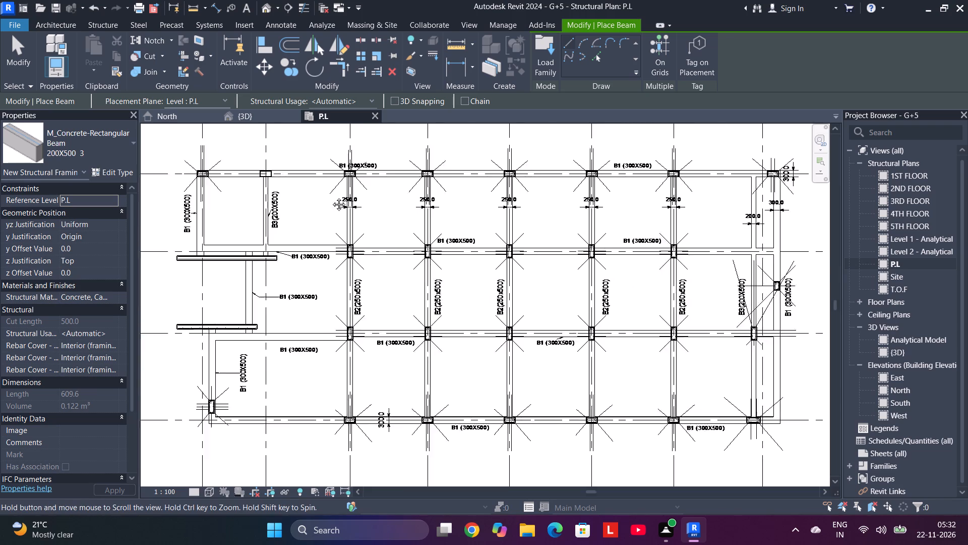
middle_drag(331, 197, 342, 199)
scroll(319, 191, up, 4)
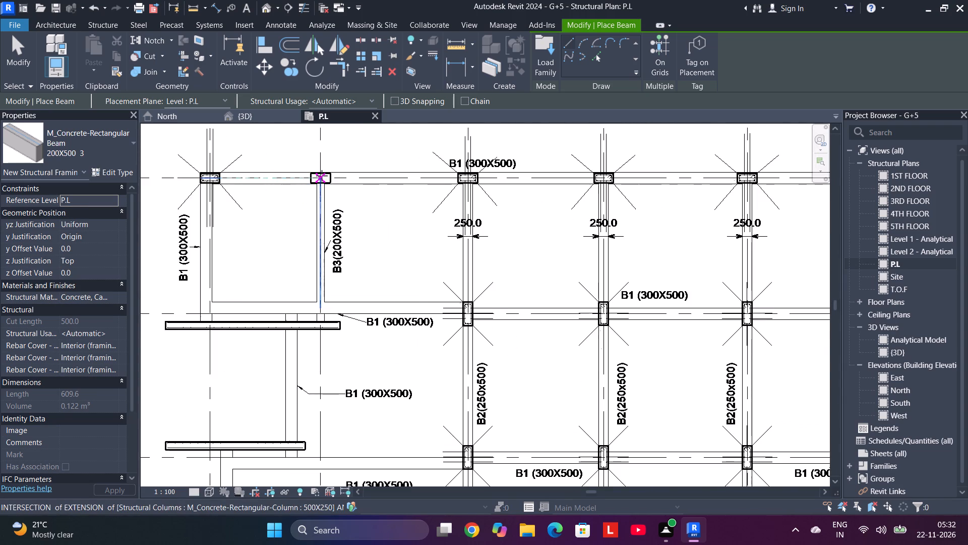
Leave beam placement and examine the P.L beams, columns and footings in the 3D view, especially around the B3 bay.
scroll(322, 176, up, 4)
key(Escape)
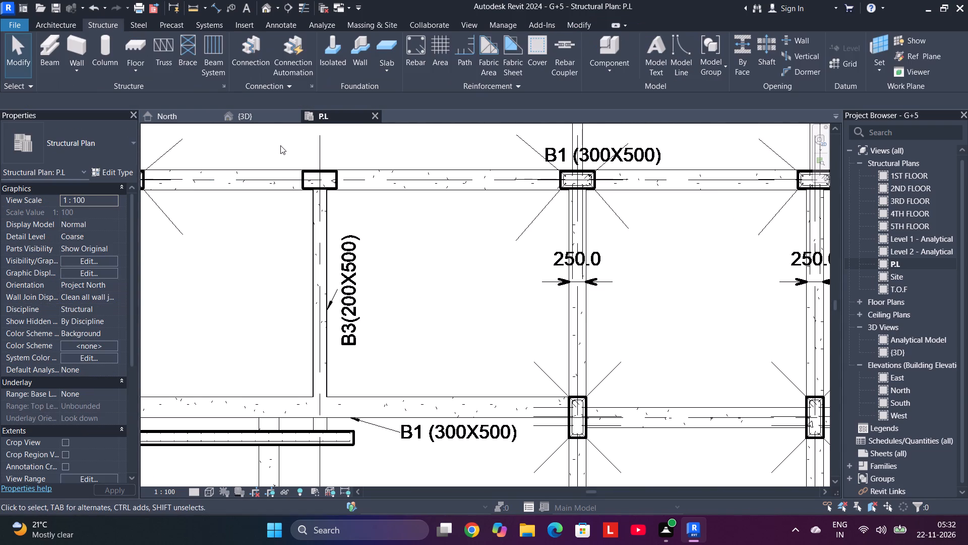
drag(278, 146, 361, 212)
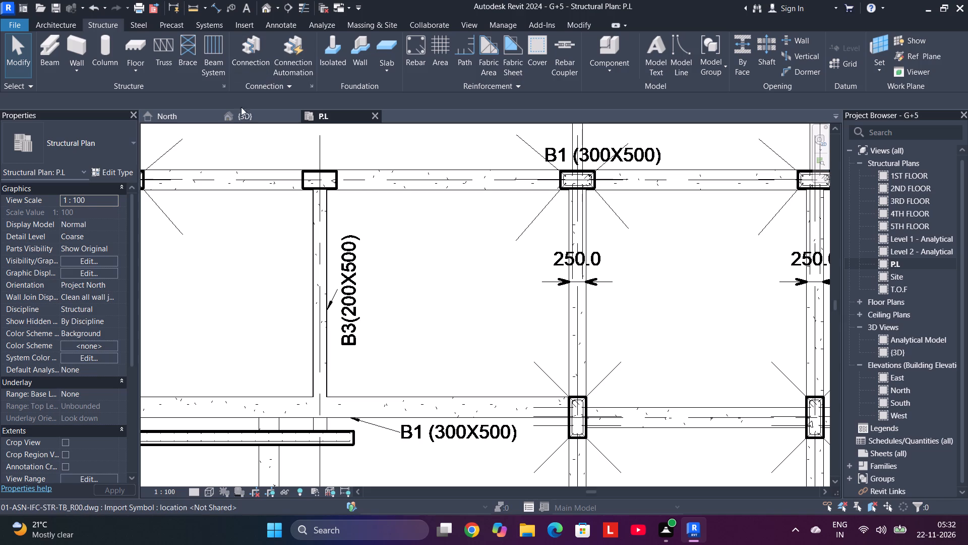
click(253, 119)
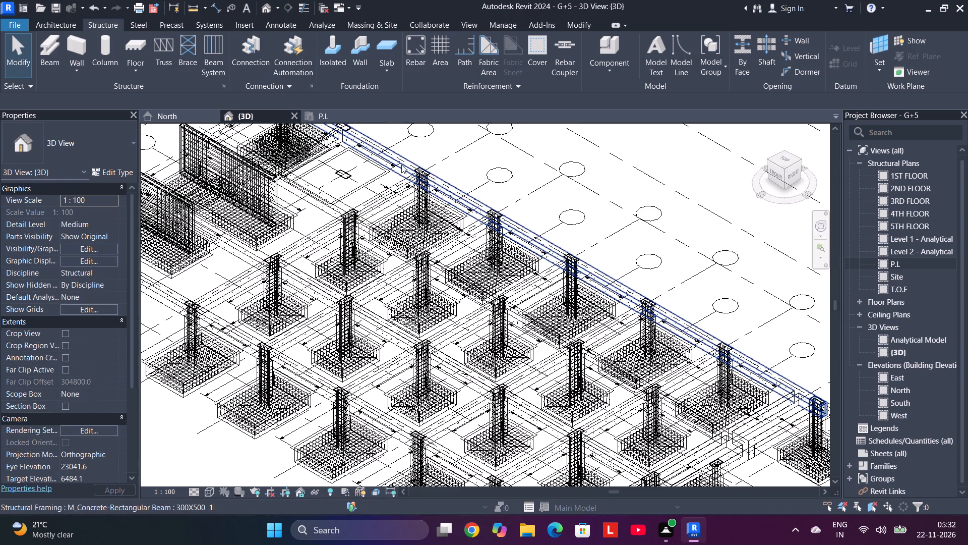
middle_drag(467, 145, 487, 210)
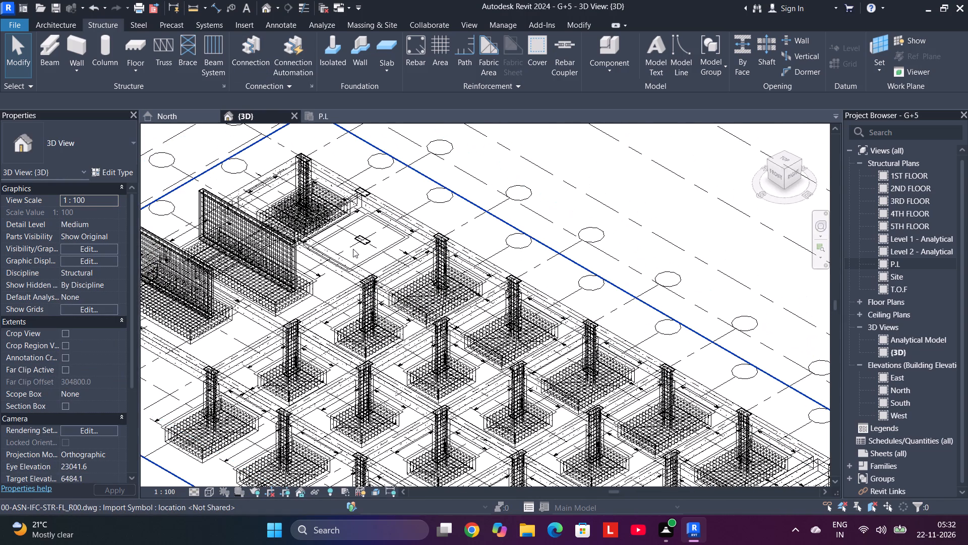
scroll(357, 248, up, 8)
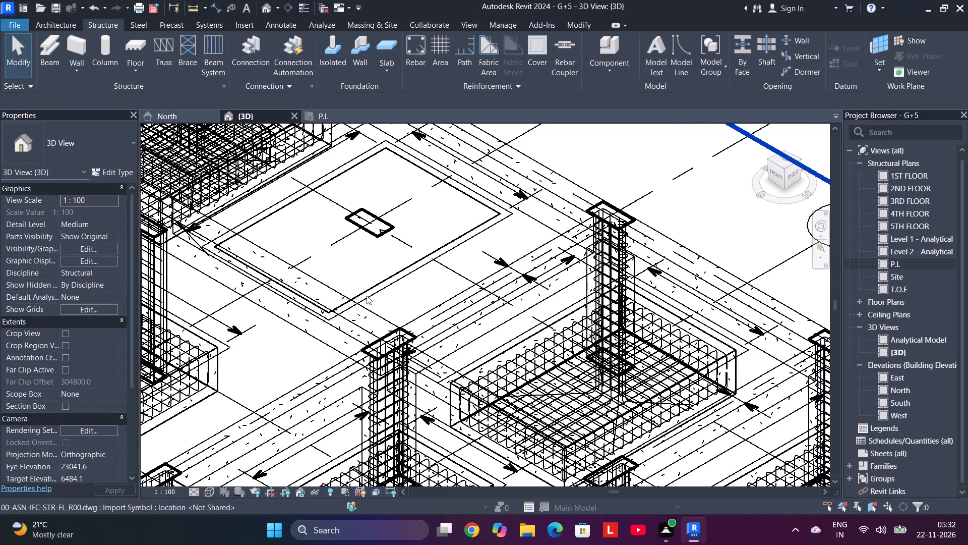
scroll(351, 222, down, 8)
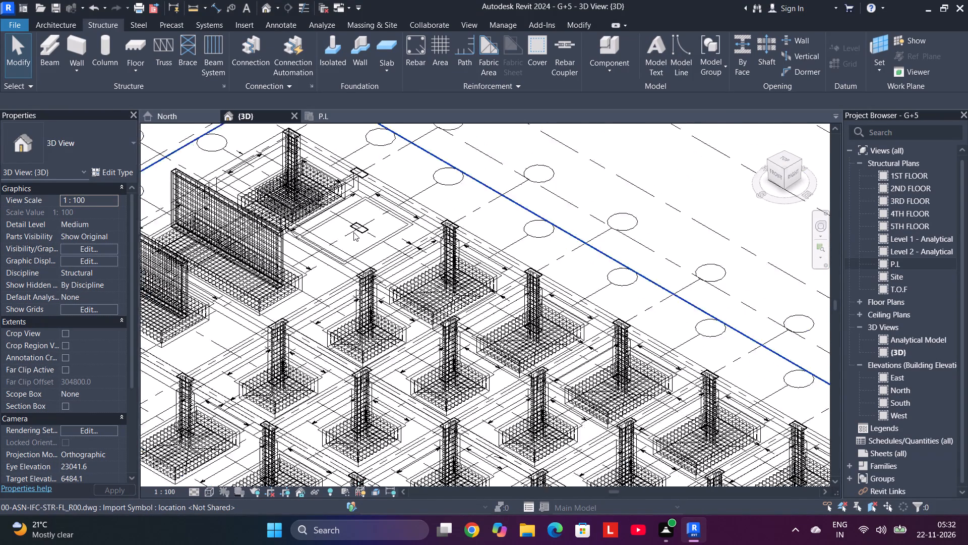
scroll(358, 179, up, 2)
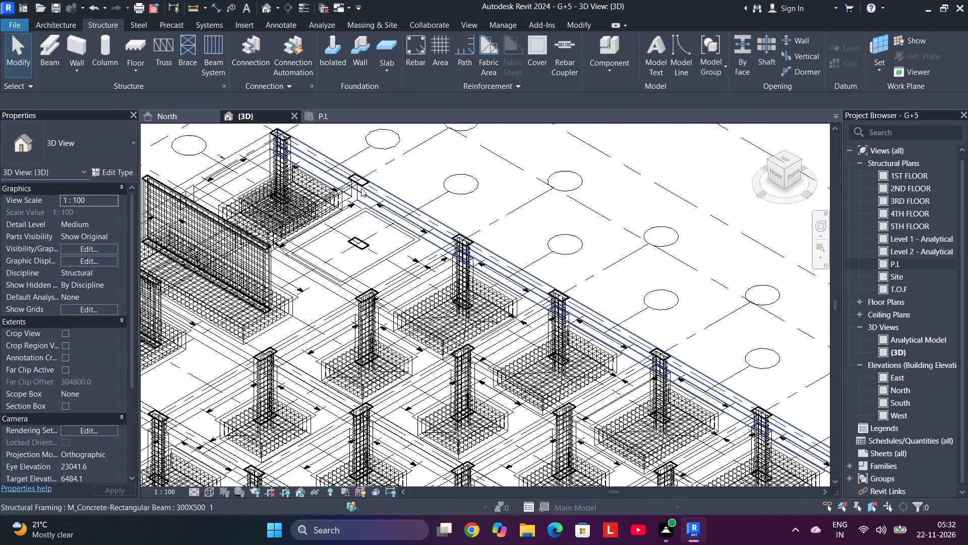
scroll(362, 190, down, 4)
scroll(362, 190, up, 2)
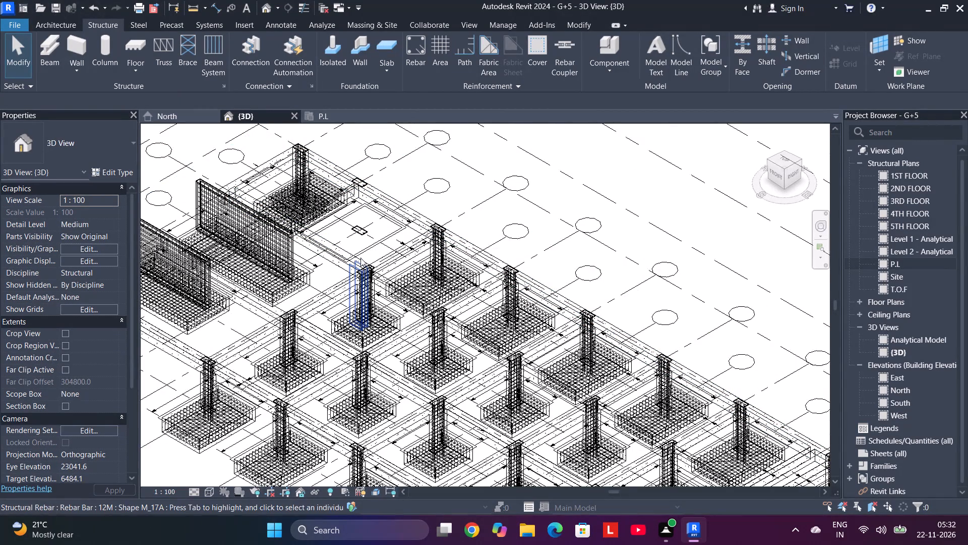
scroll(360, 256, down, 6)
scroll(359, 253, up, 1)
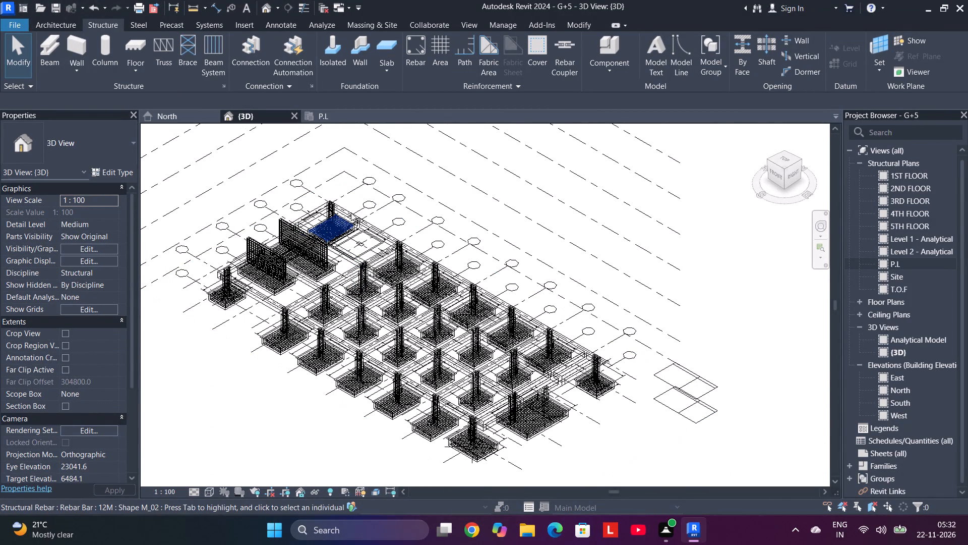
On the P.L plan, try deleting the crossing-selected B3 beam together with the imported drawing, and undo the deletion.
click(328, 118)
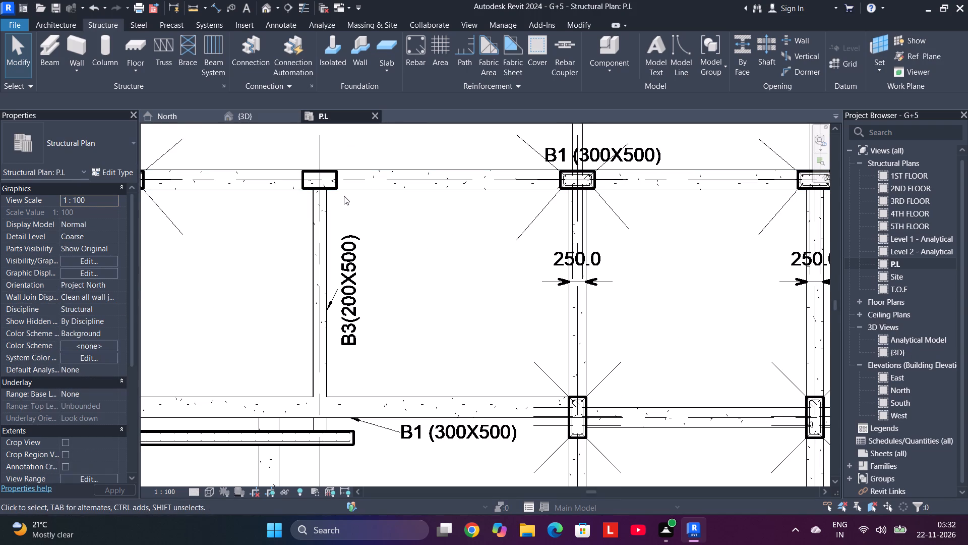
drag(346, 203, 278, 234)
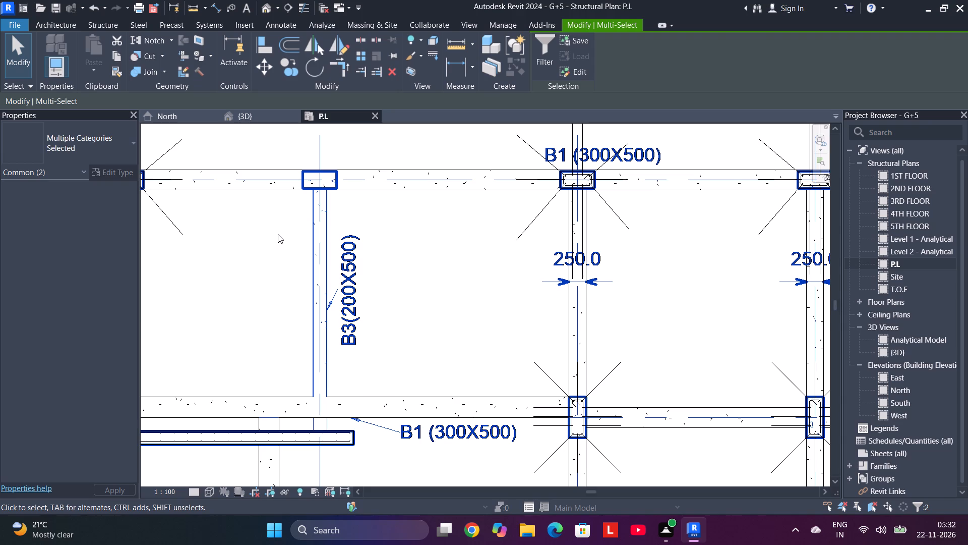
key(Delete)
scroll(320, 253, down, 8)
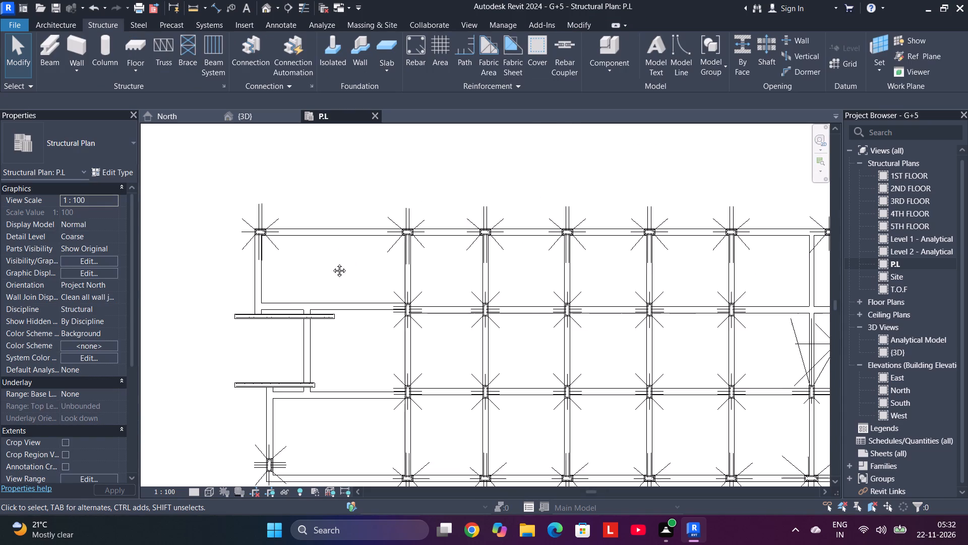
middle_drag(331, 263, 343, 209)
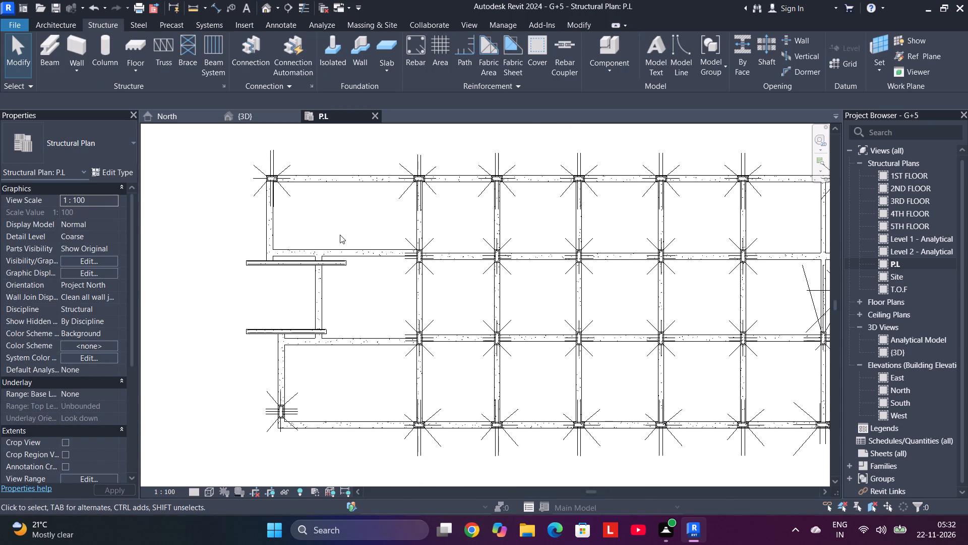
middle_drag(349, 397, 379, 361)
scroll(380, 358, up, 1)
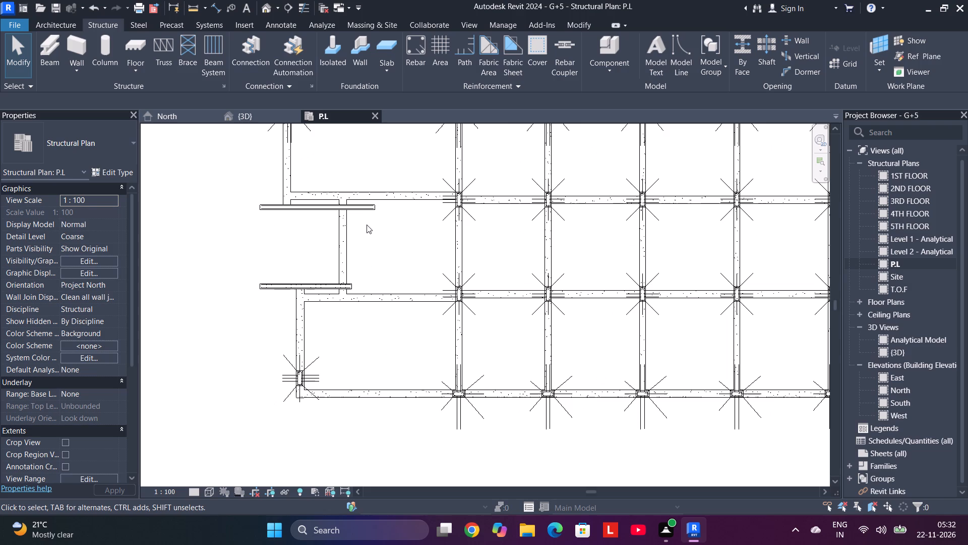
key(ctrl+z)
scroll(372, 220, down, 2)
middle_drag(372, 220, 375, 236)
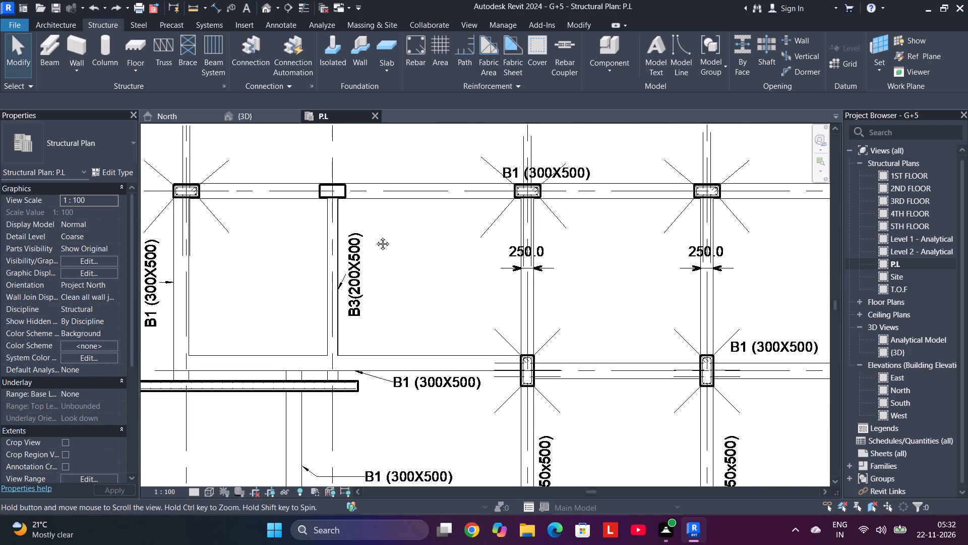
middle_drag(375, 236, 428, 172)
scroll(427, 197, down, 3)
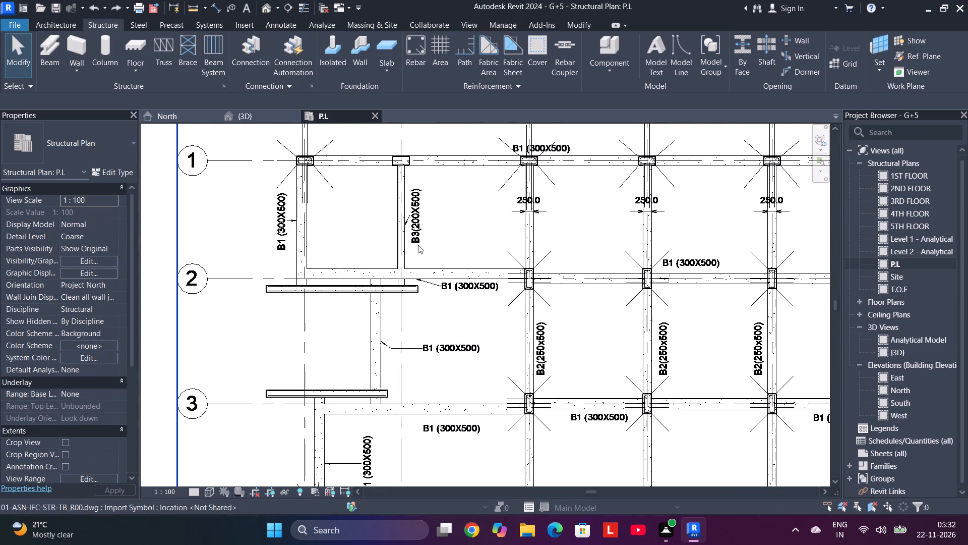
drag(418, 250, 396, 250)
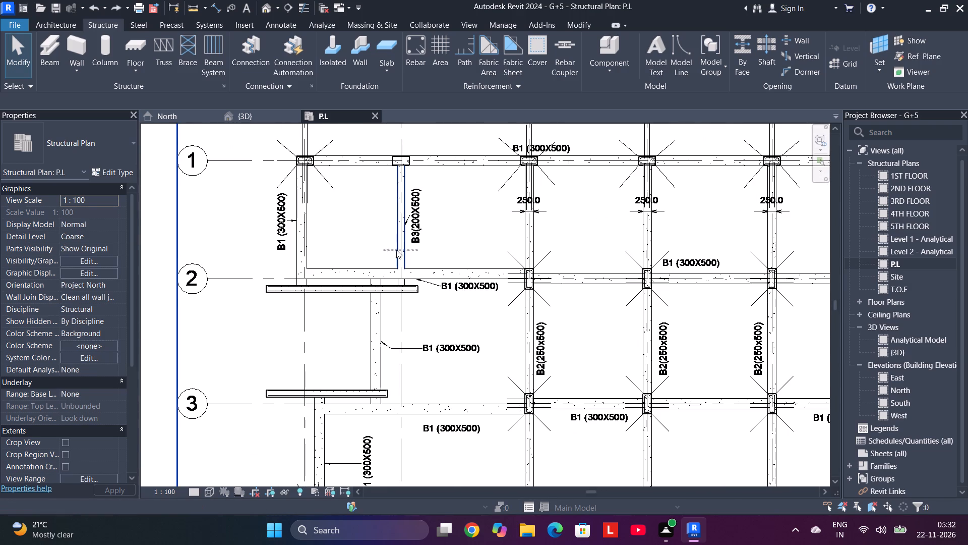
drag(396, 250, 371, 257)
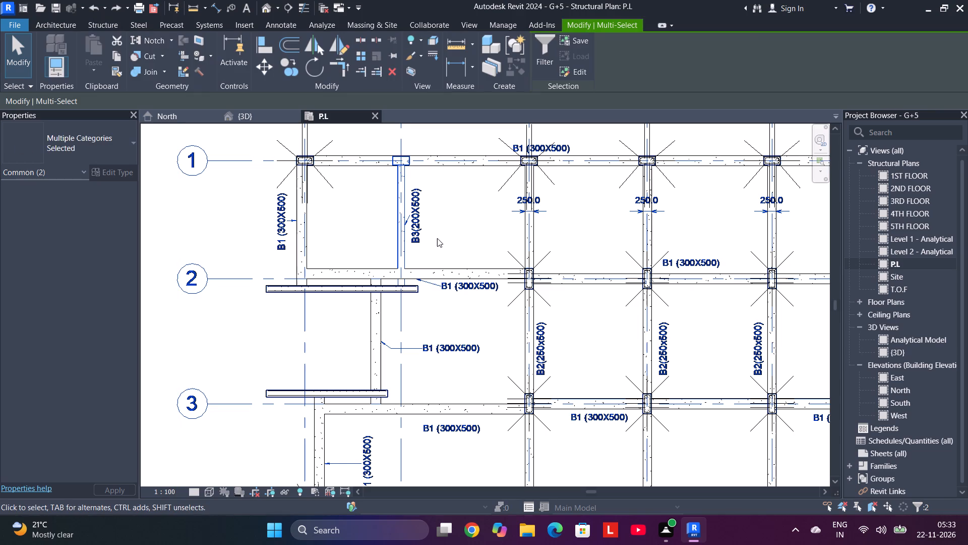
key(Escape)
Delete only the 200X500 3 beam on the B3 line between grid lines 1 and 2.
scroll(401, 239, up, 5)
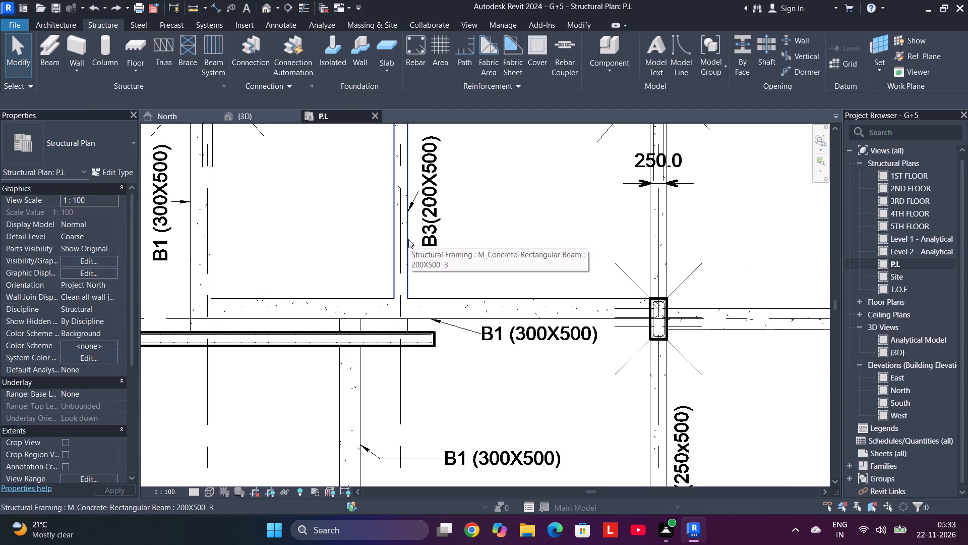
click(408, 239)
key(Delete)
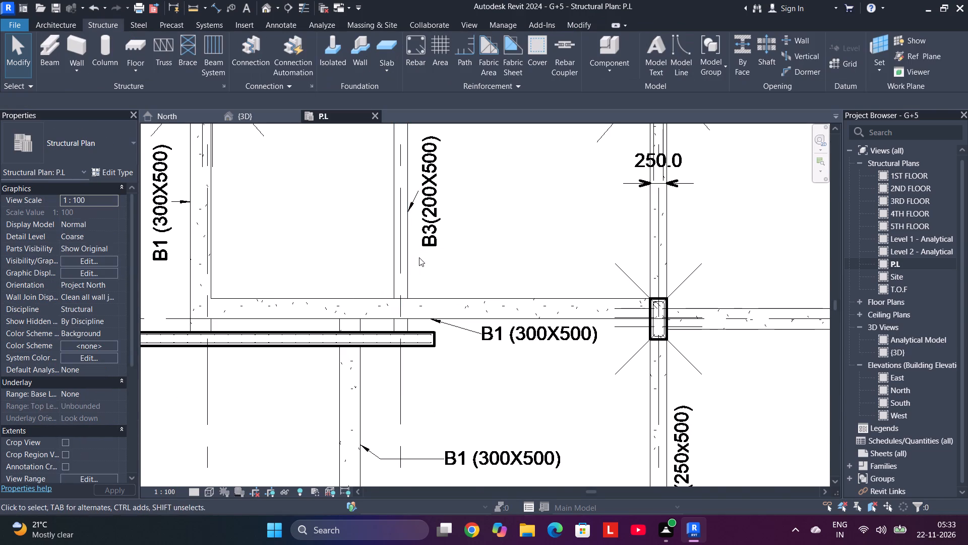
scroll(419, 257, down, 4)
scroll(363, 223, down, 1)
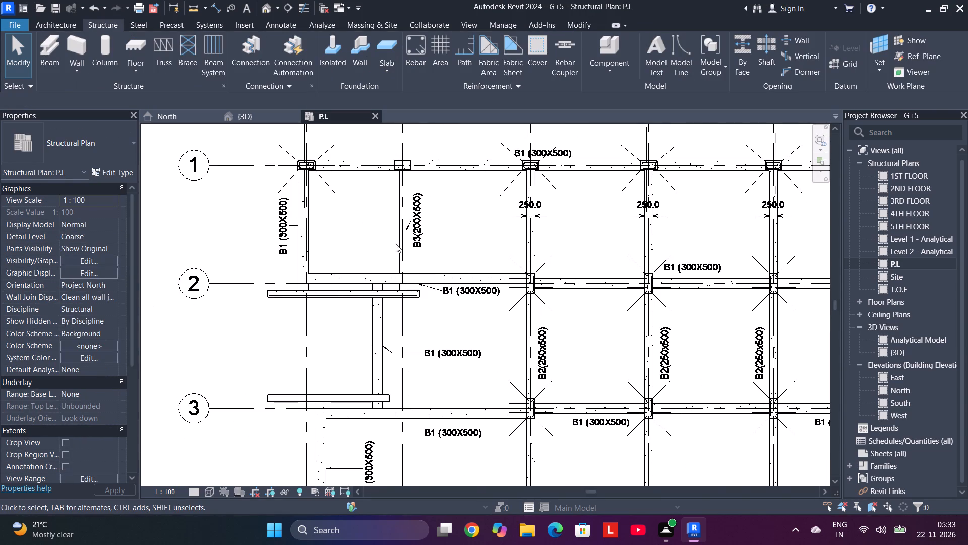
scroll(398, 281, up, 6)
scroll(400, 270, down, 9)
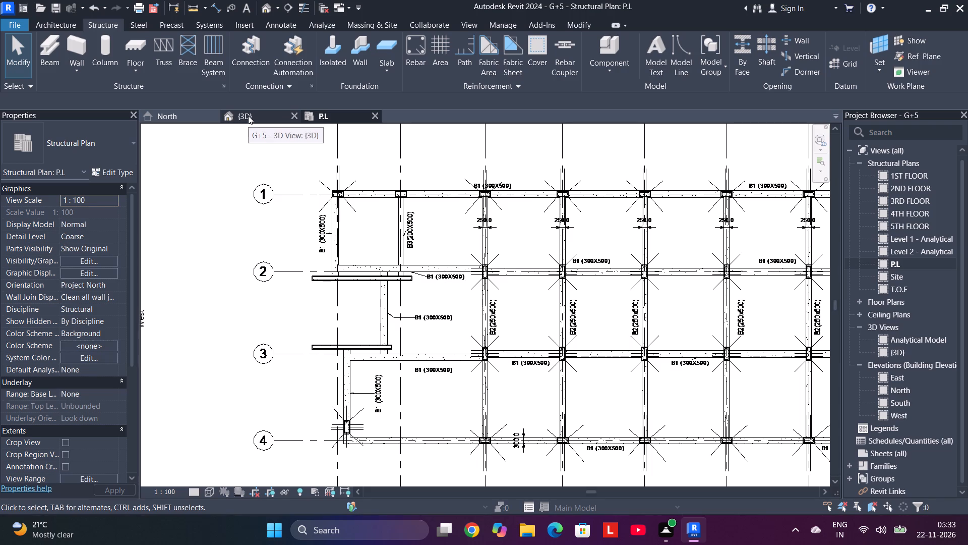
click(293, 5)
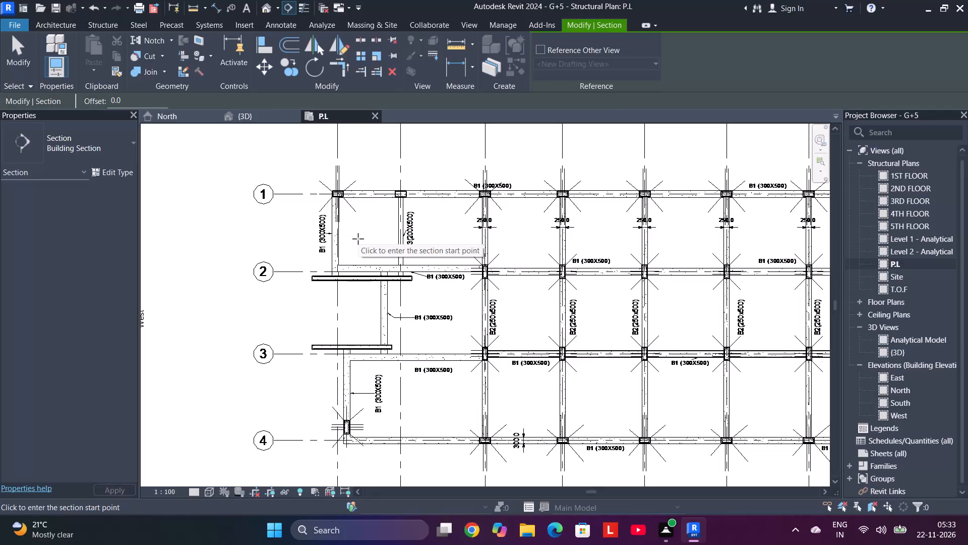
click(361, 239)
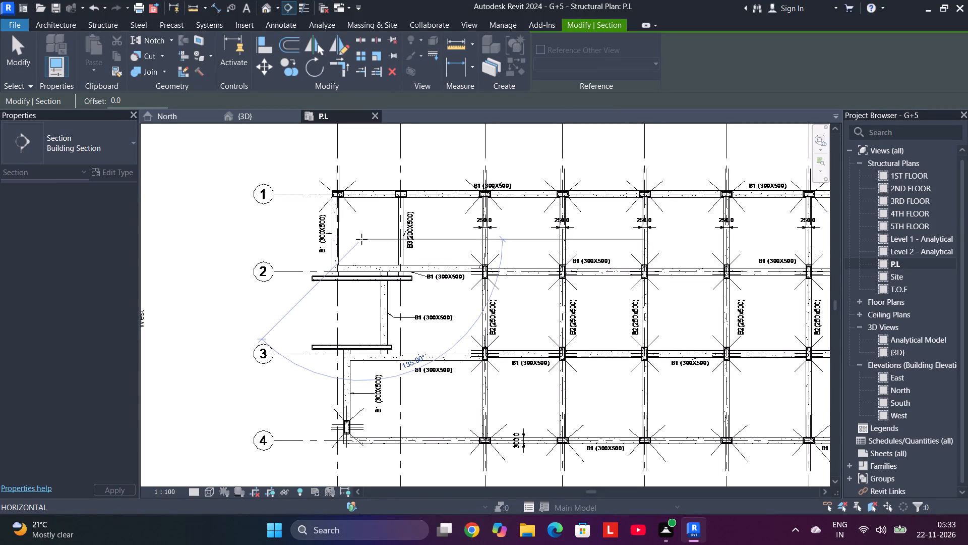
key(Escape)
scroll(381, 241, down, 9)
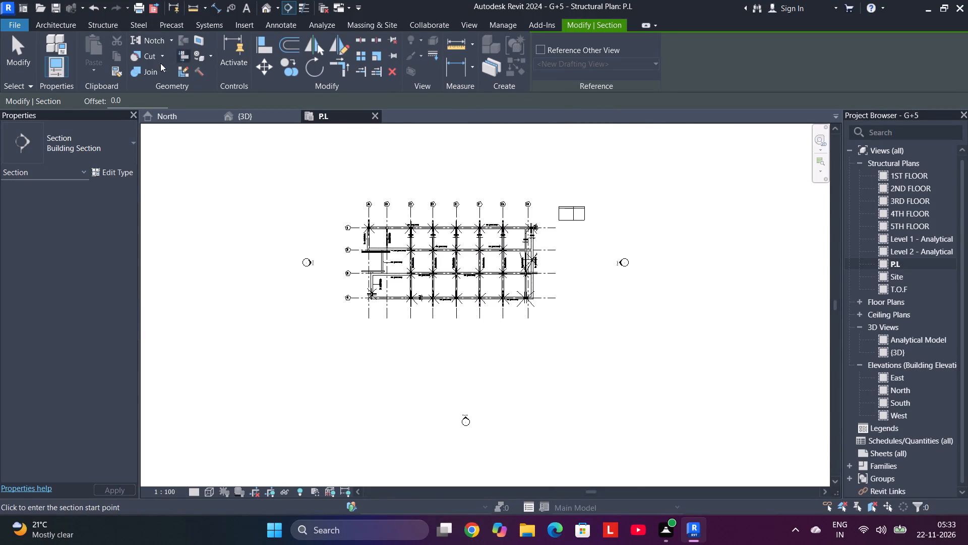
Add a rebar cover setting named BEAM with a 30 mm cover to the project's Rebar Cover Settings.
click(104, 30)
click(537, 57)
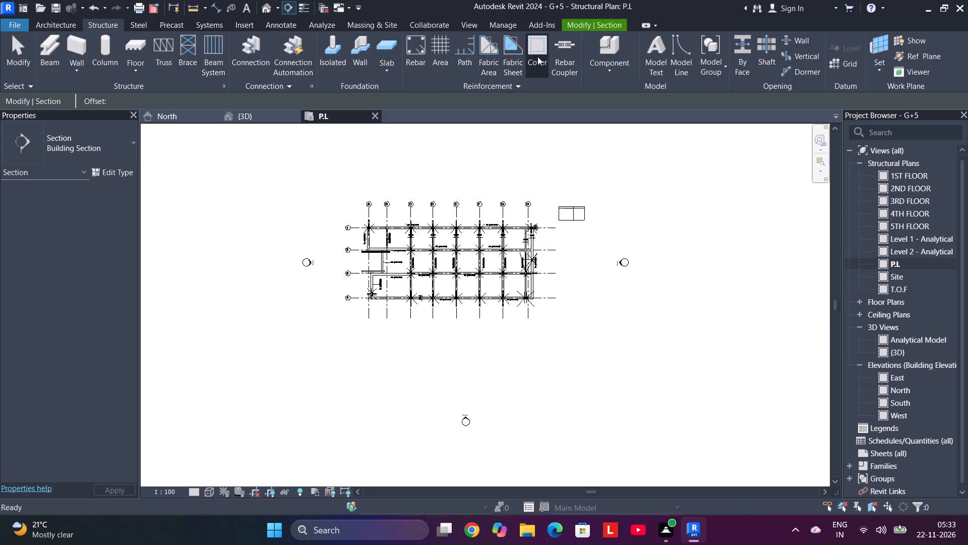
click(297, 100)
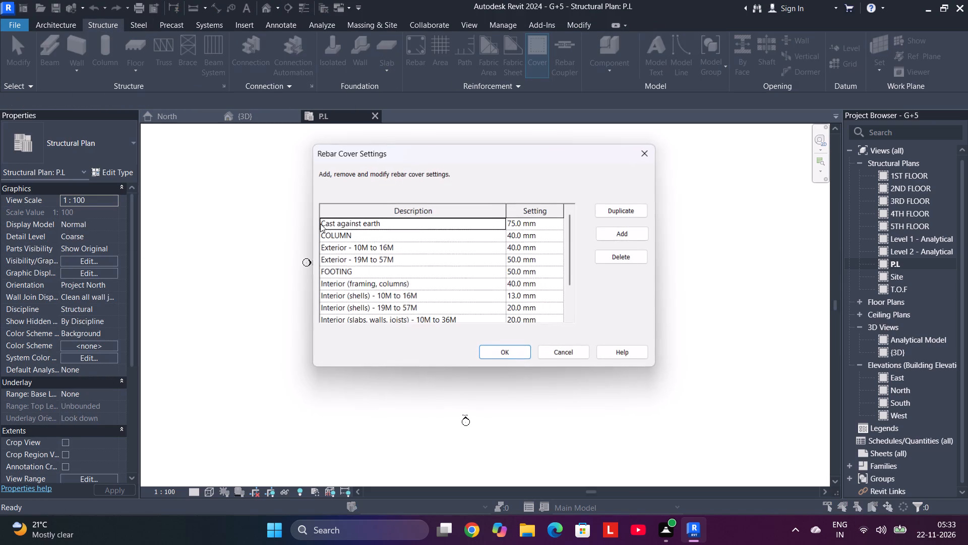
click(627, 230)
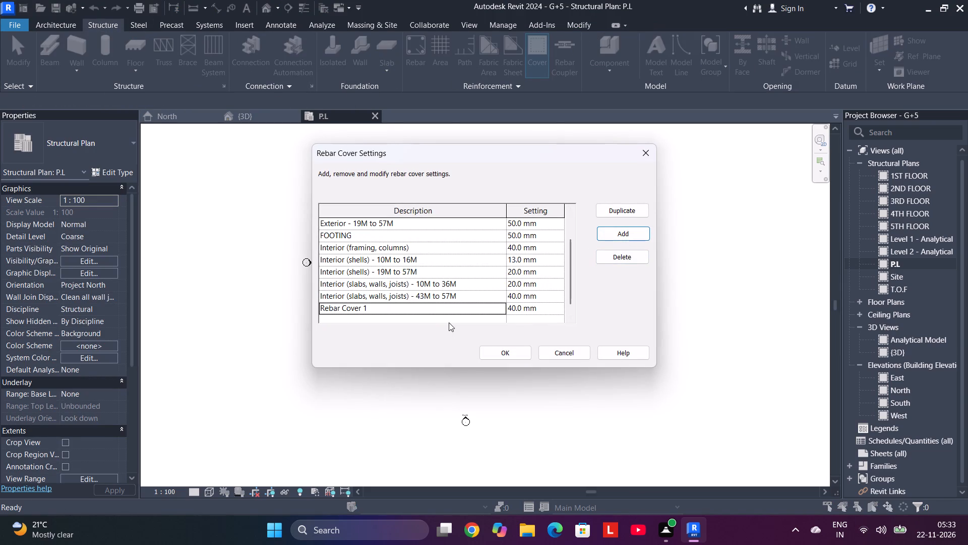
drag(434, 311, 388, 310)
drag(376, 309, 289, 308)
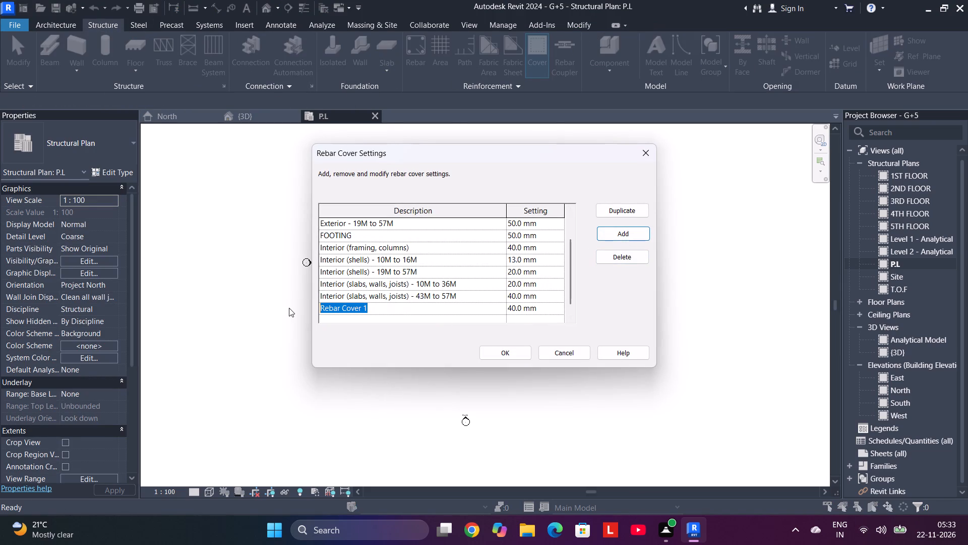
text(BEAM)
key(space)
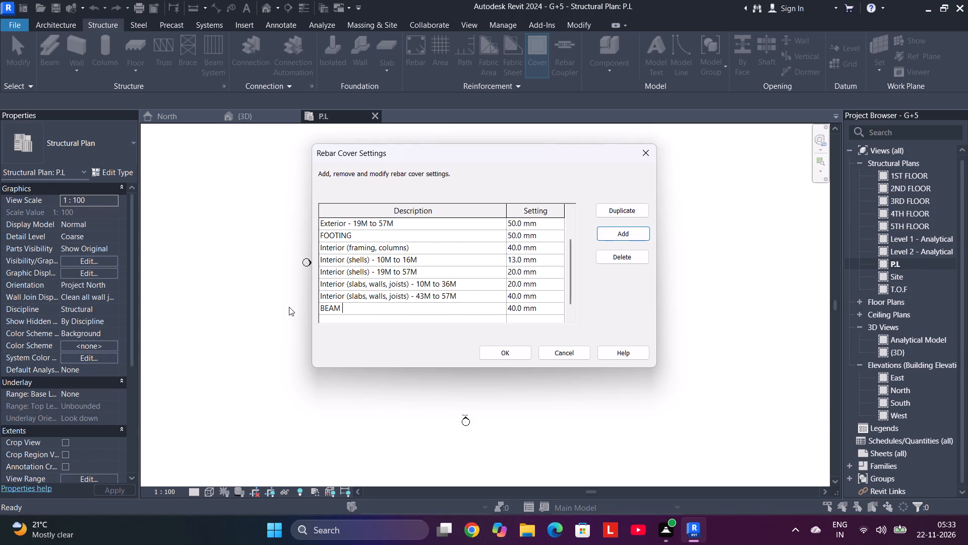
click(553, 306)
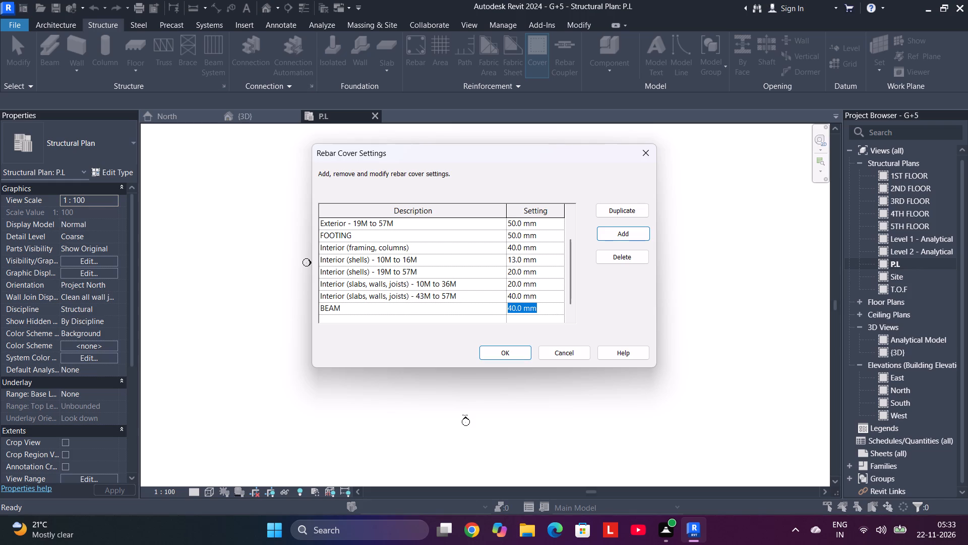
key(2)
key(BackSpace)
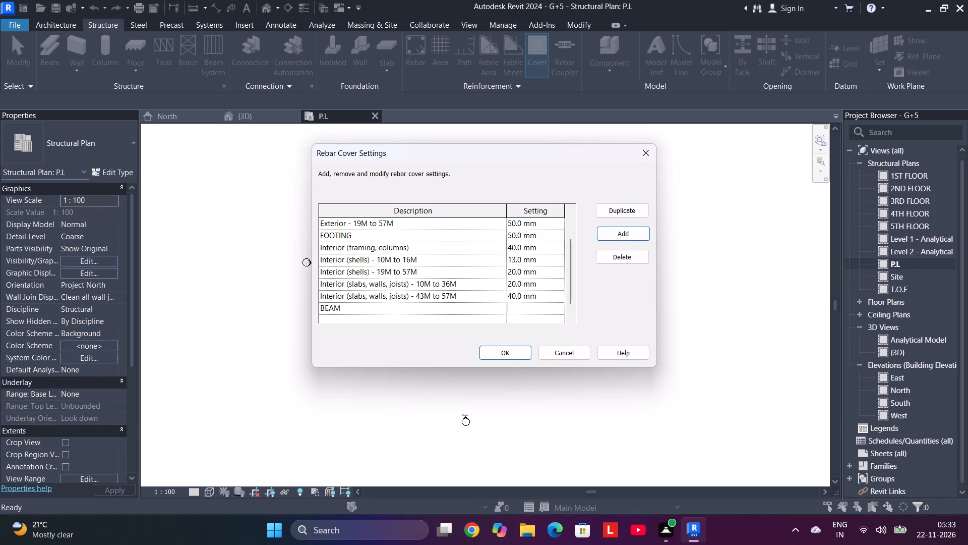
text(30)
key(m)
key(m)
click(513, 349)
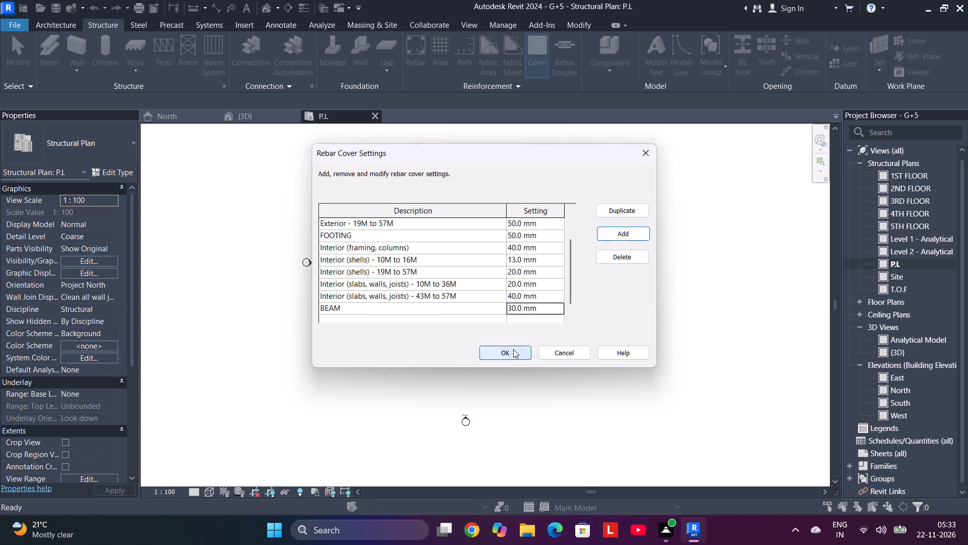
scroll(348, 209, up, 3)
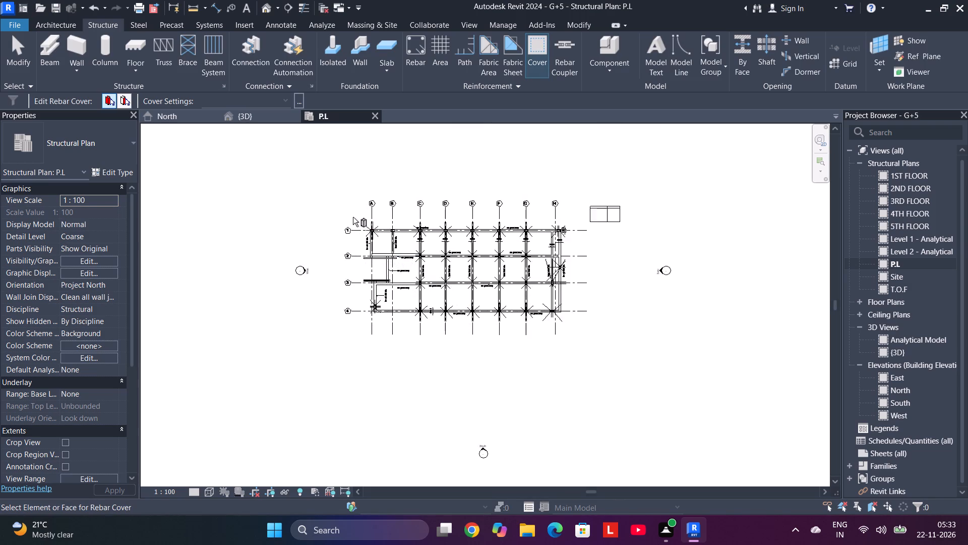
Apply the BEAM <30 mm> rebar cover to all the beams and columns window-selected across the P.L plan.
scroll(353, 217, up, 1)
click(354, 219)
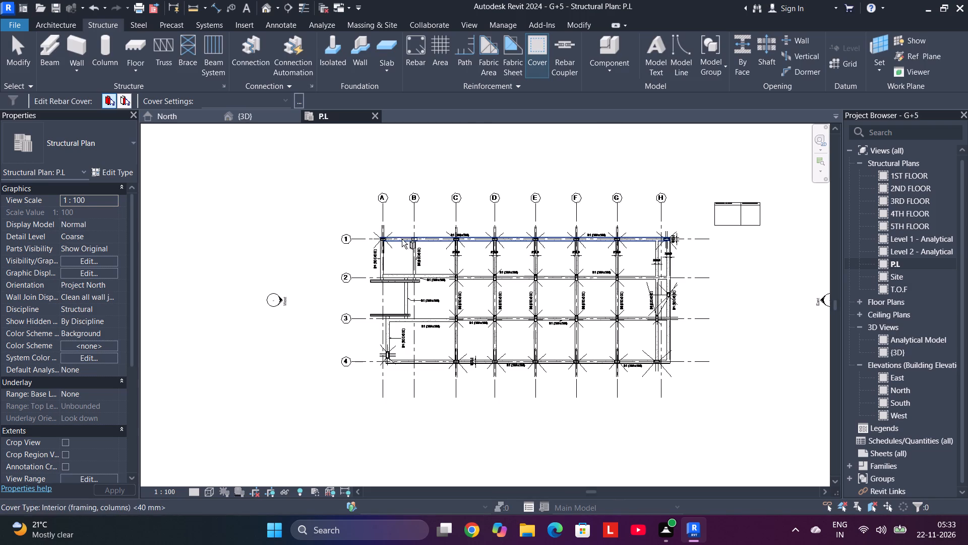
drag(401, 225, 394, 253)
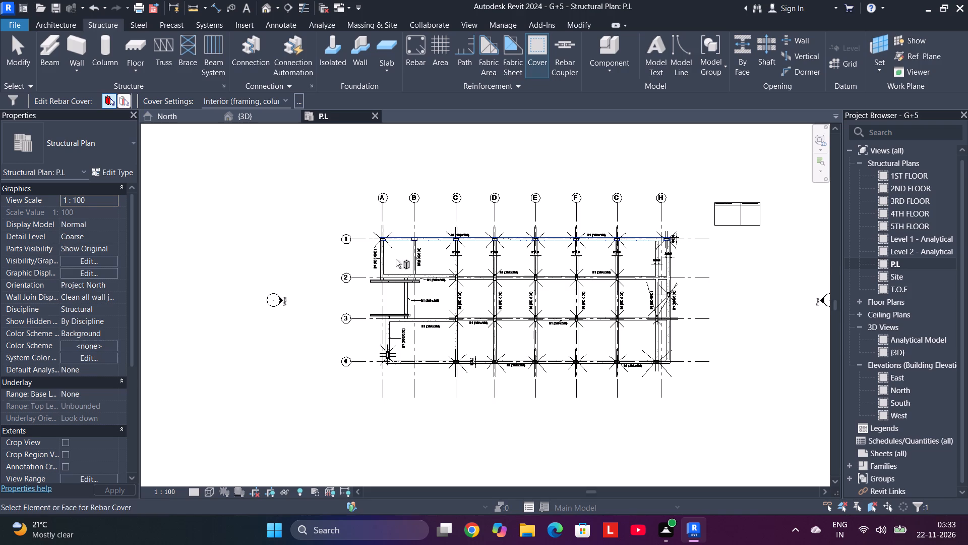
scroll(396, 266, up, 5)
scroll(396, 260, down, 4)
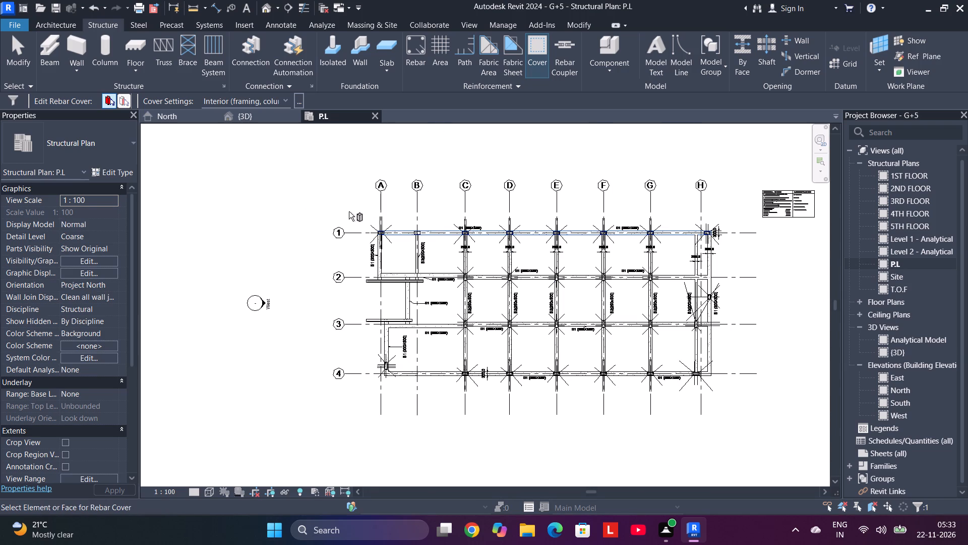
drag(349, 211, 707, 410)
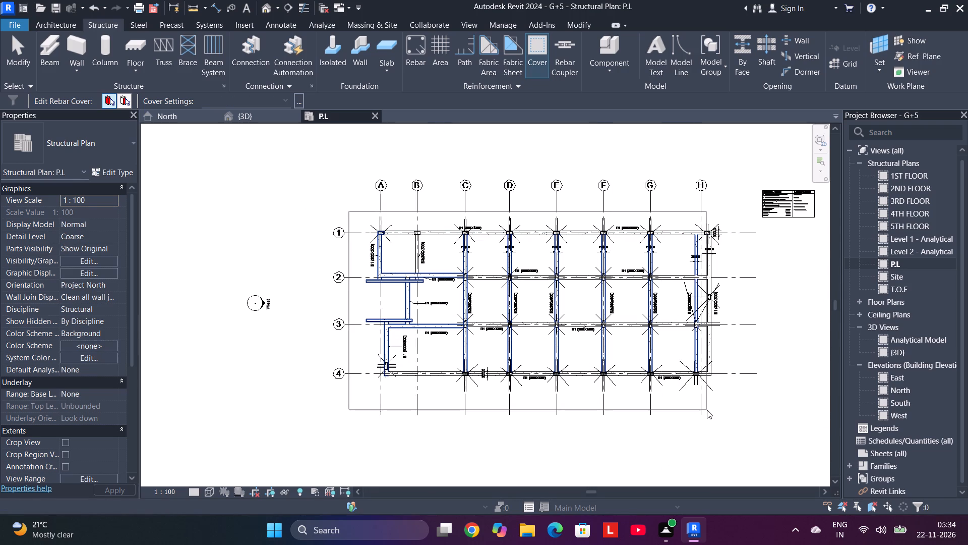
drag(707, 410, 729, 403)
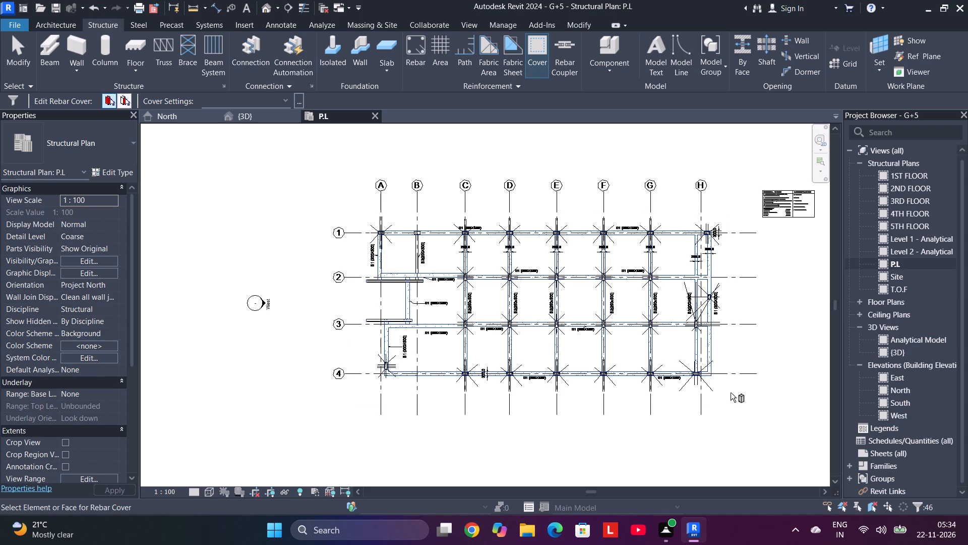
click(285, 100)
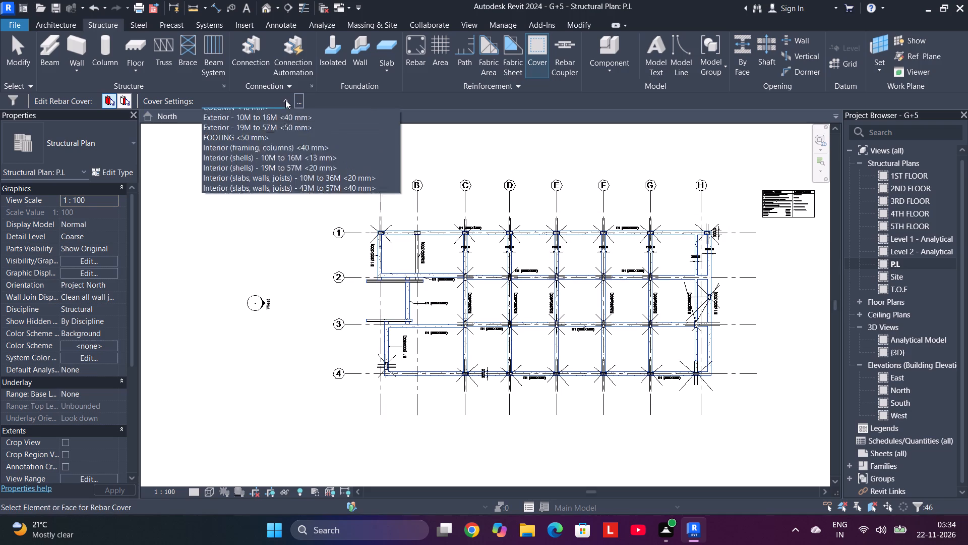
click(280, 114)
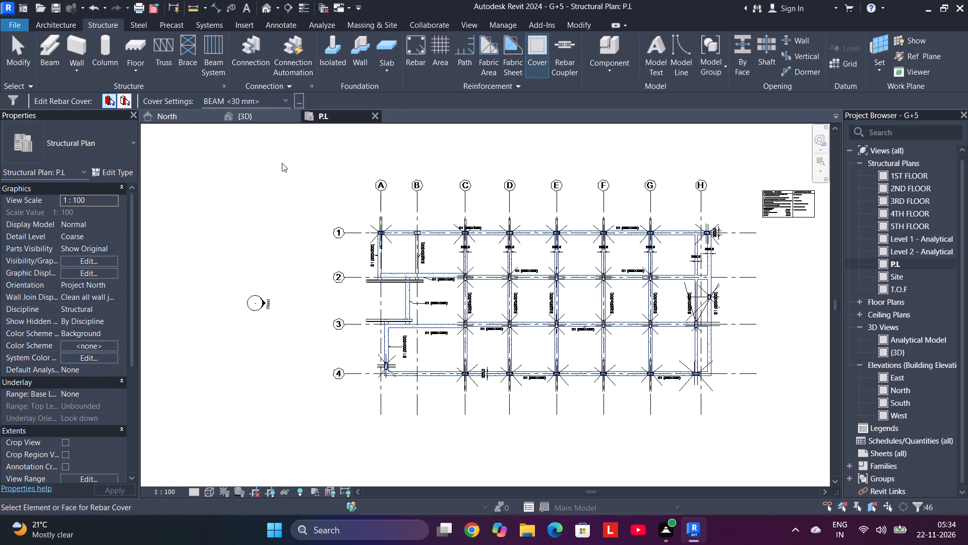
key(Return)
key(Escape)
key(Escape)
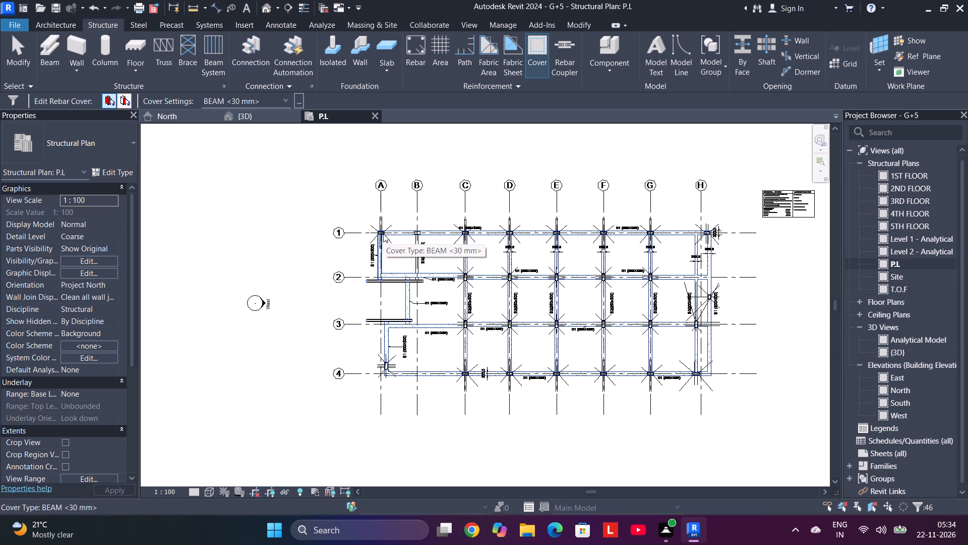
Check the rebar cover assigned to the beam on grid line 1 and the beam on grid line 2 between A and C.
drag(403, 249, 392, 221)
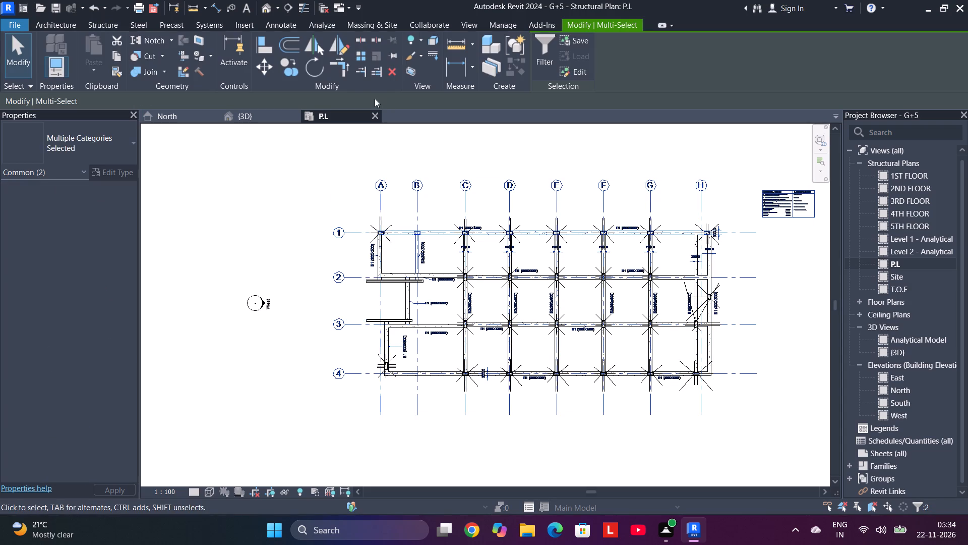
key(Escape)
key(Escape)
key(Escape)
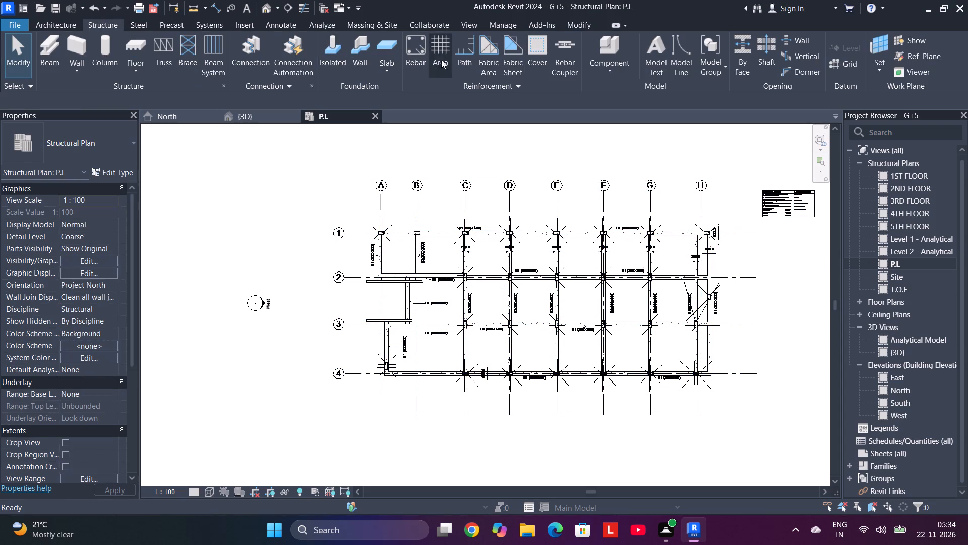
click(528, 56)
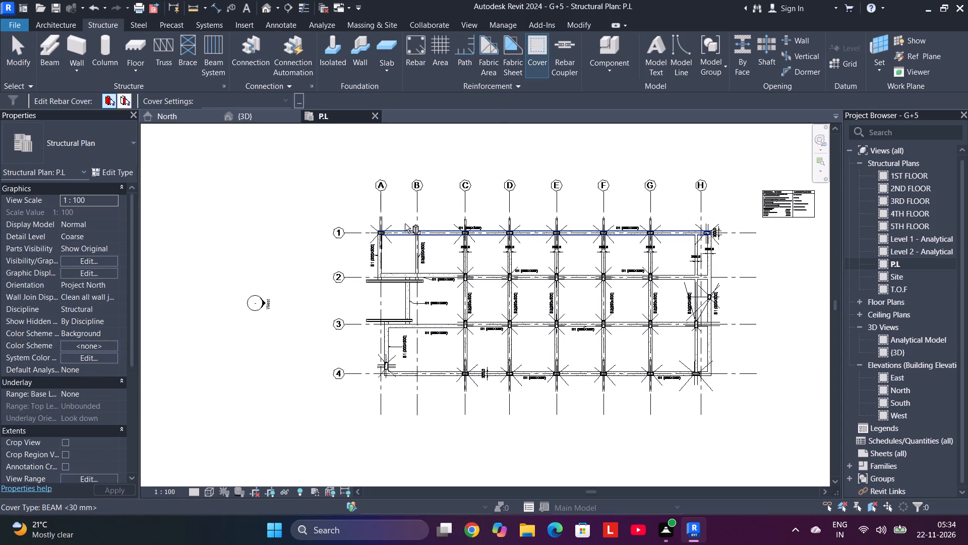
click(404, 229)
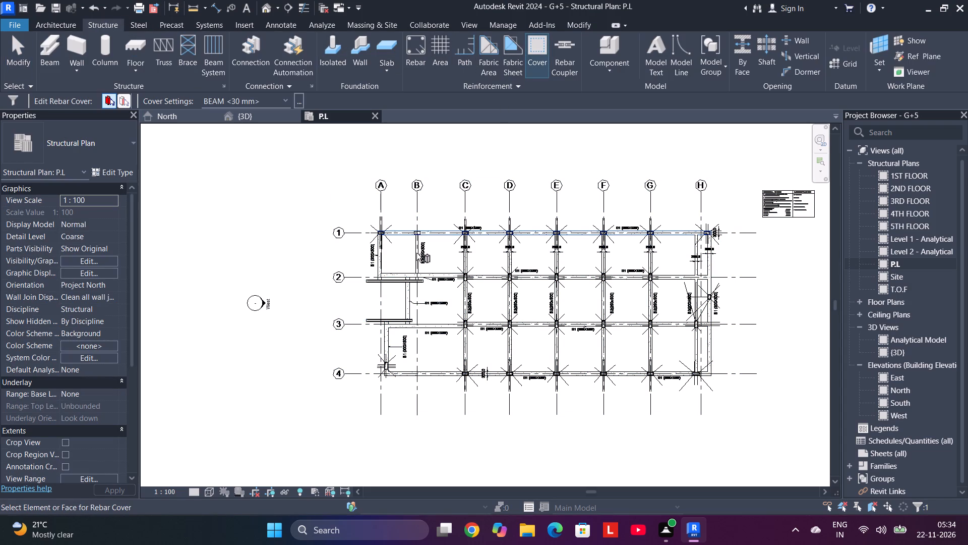
click(393, 271)
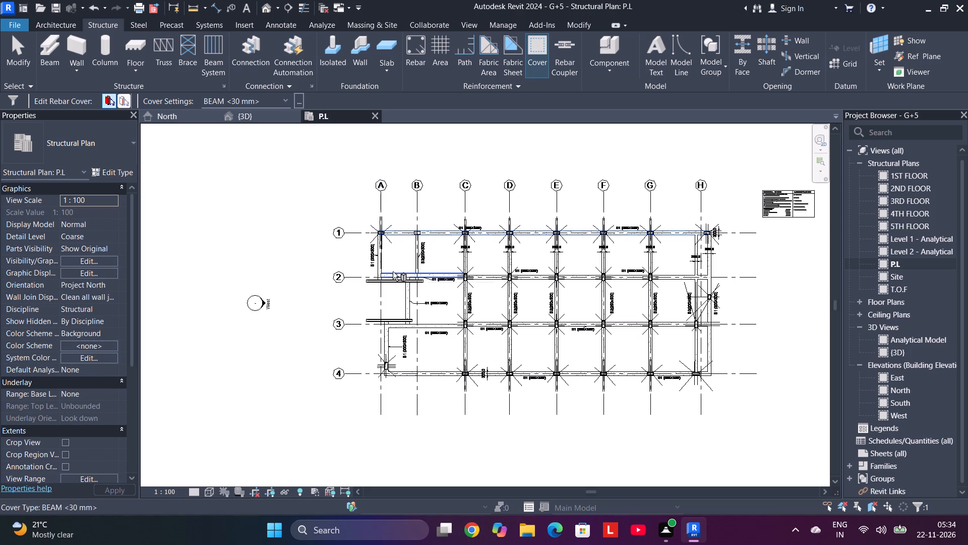
key(Escape)
key(Escape)
key(Escape)
key(Escape)
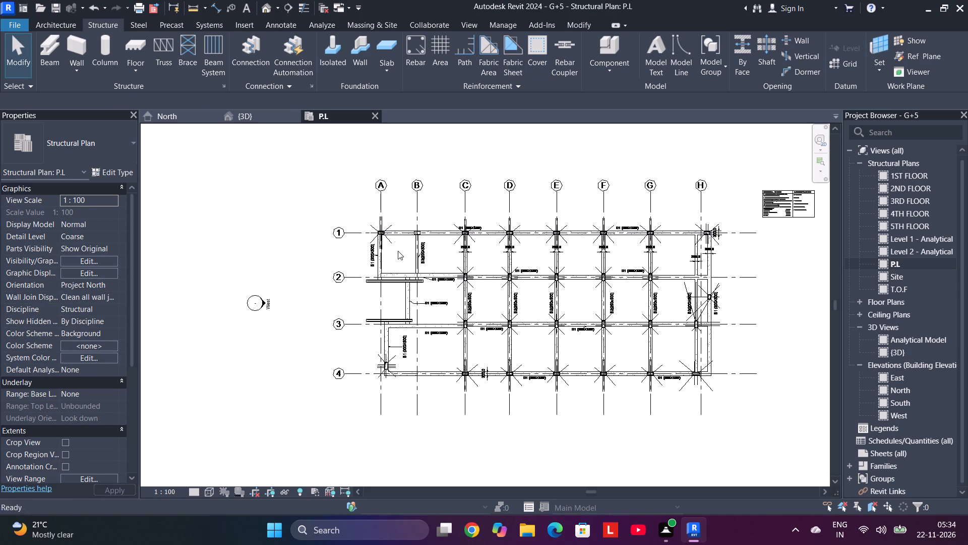
key(Escape)
key(Escape)
key(Escape)
Delete the imported drawing 01-ASN-IFC-STR-TB_R00.dwg from the P.L plan.
scroll(401, 240, up, 2)
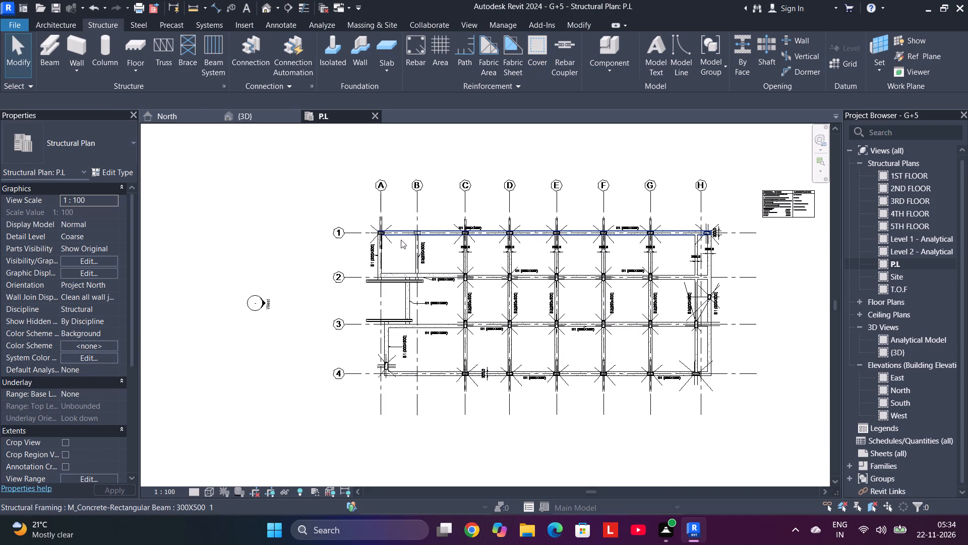
scroll(401, 240, up, 6)
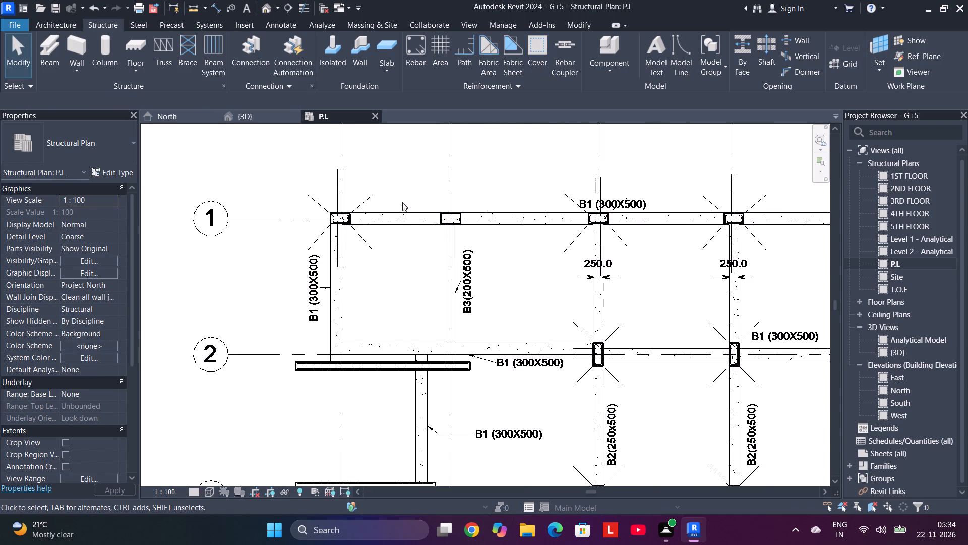
drag(437, 262, 419, 193)
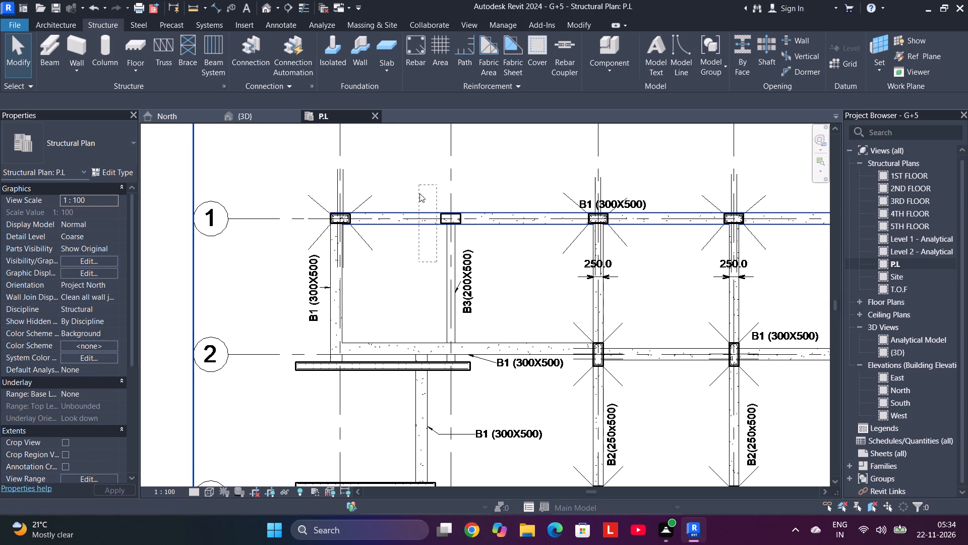
drag(419, 193, 420, 251)
scroll(419, 253, down, 5)
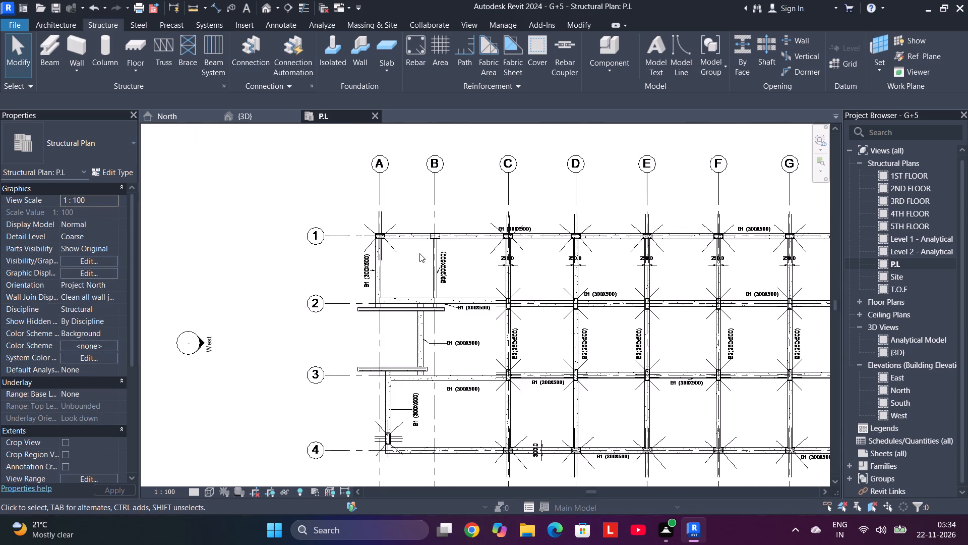
scroll(419, 253, down, 4)
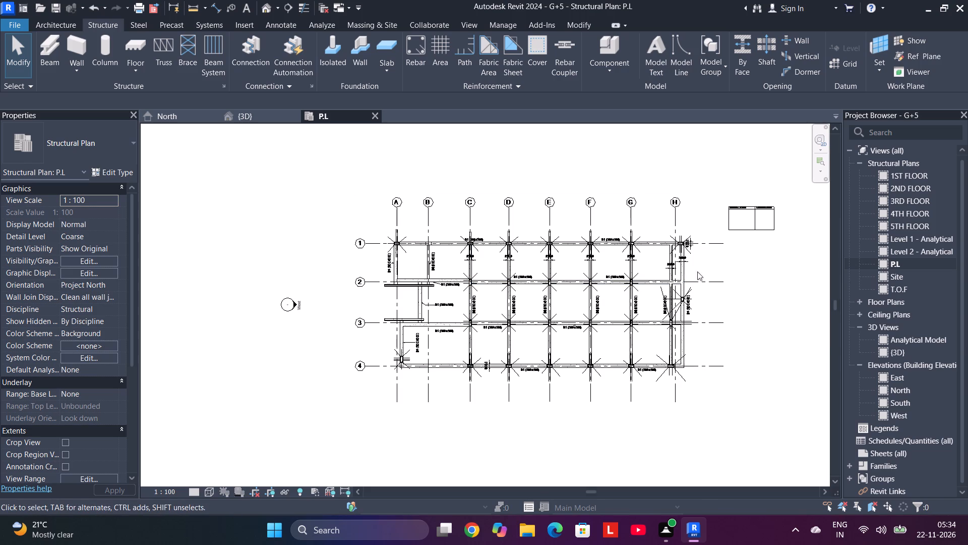
middle_drag(716, 264, 640, 263)
scroll(375, 243, up, 2)
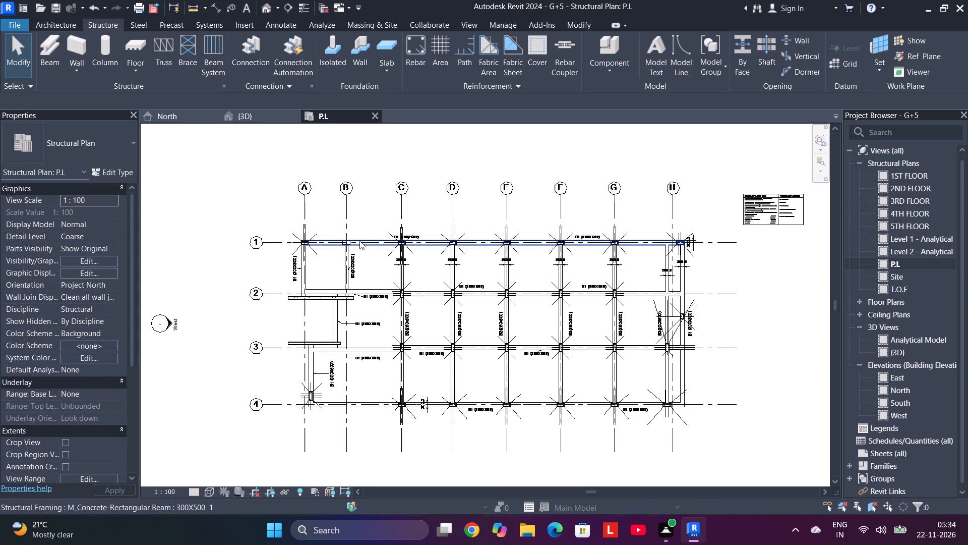
drag(374, 209, 281, 212)
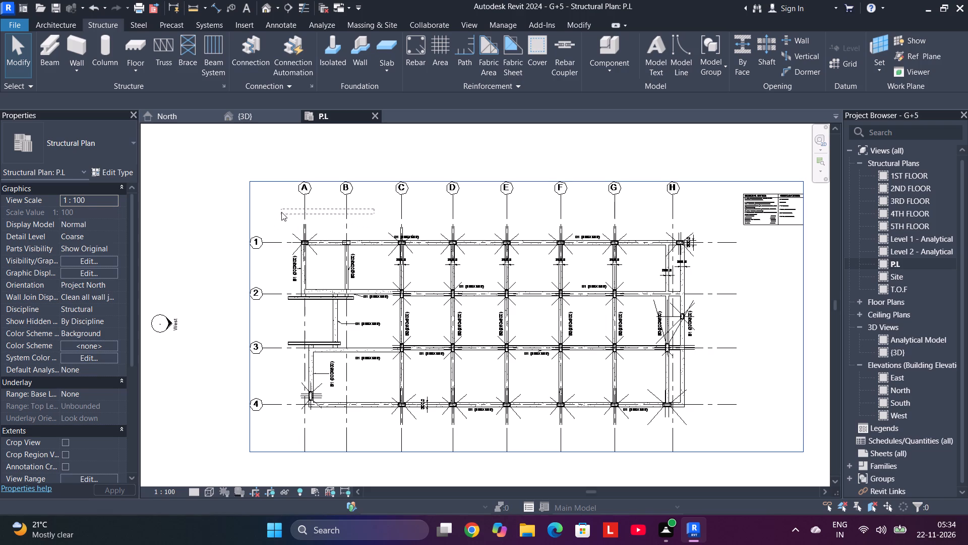
drag(281, 212, 280, 212)
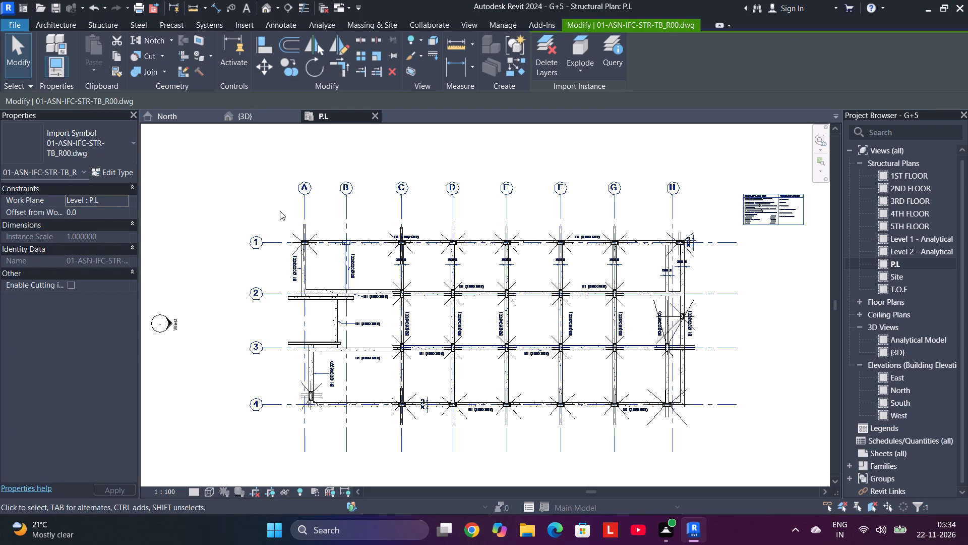
key(Delete)
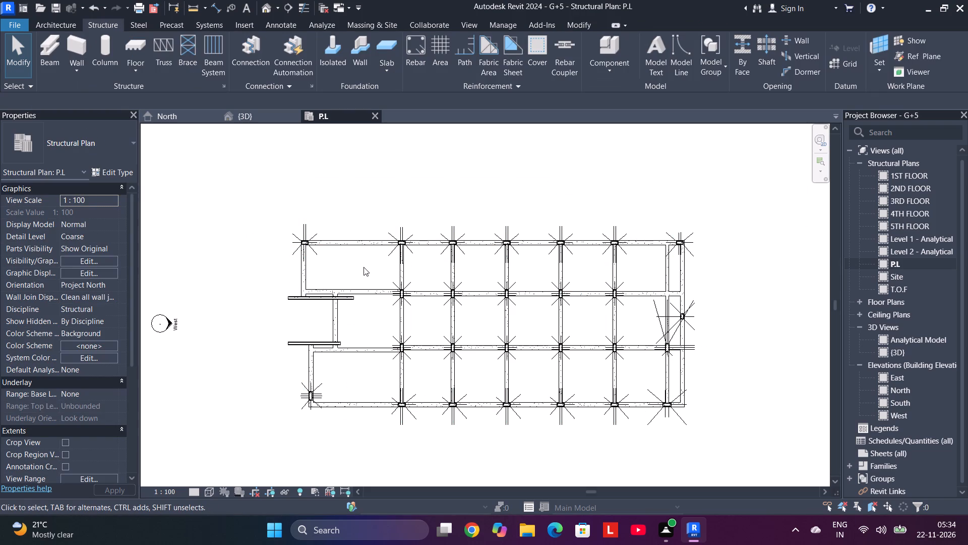
Cut a building section across the former grid A beam between lines 1 and 2, with a far clip offset of about 721 mm, and open it.
scroll(320, 267, up, 2)
middle_drag(318, 267, 354, 244)
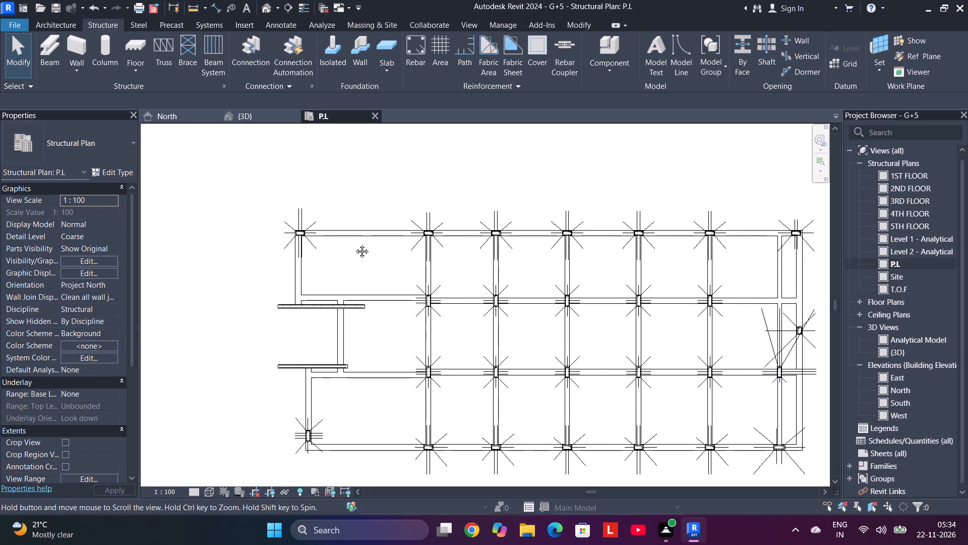
middle_drag(354, 244, 359, 250)
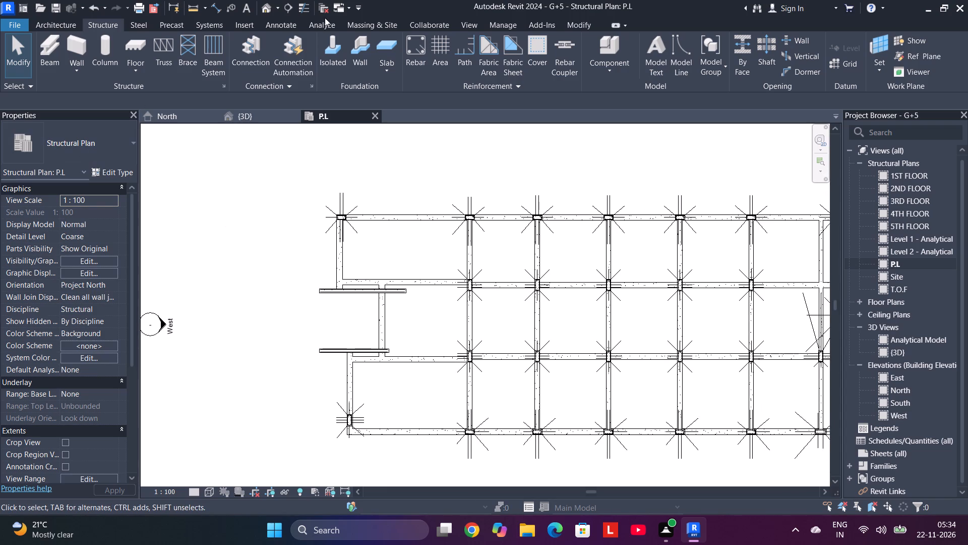
click(288, 7)
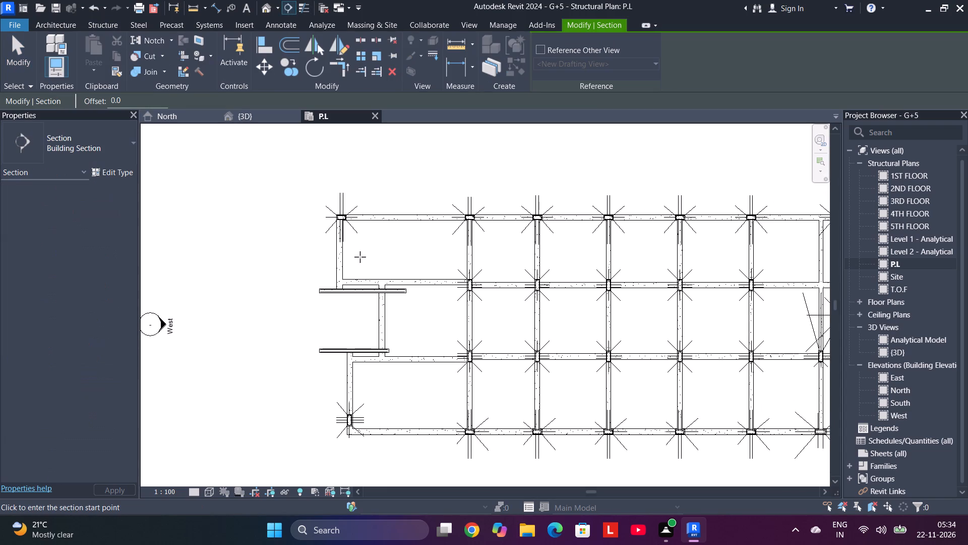
click(360, 257)
click(321, 254)
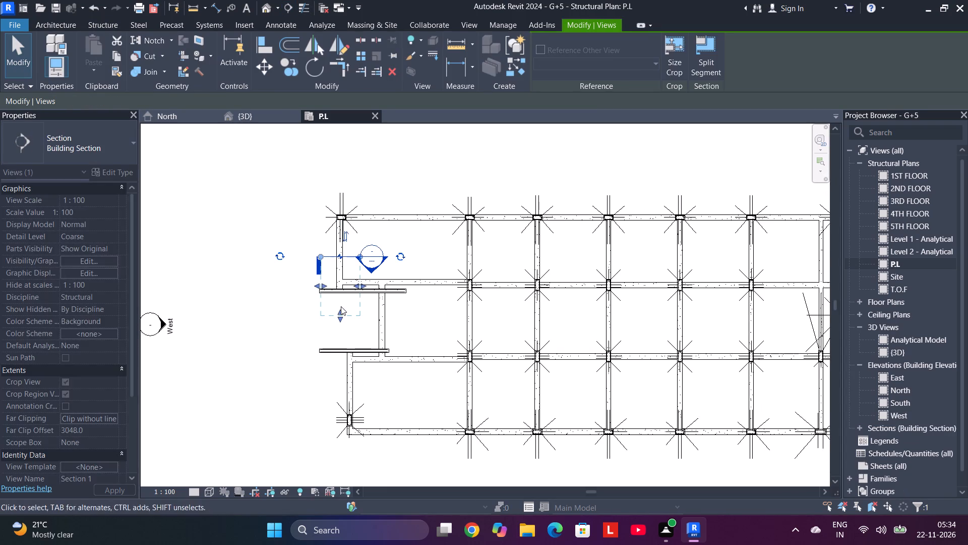
drag(338, 314, 348, 269)
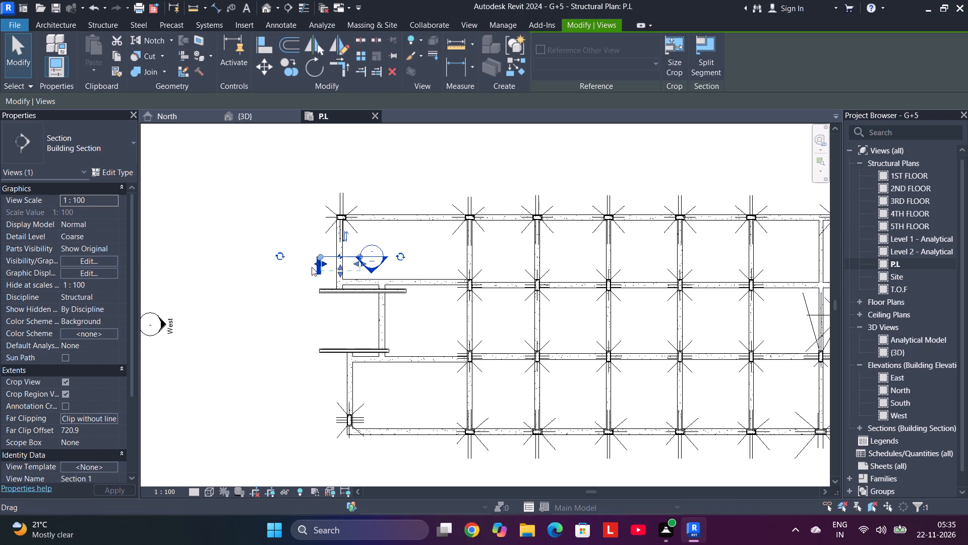
right_click(325, 257)
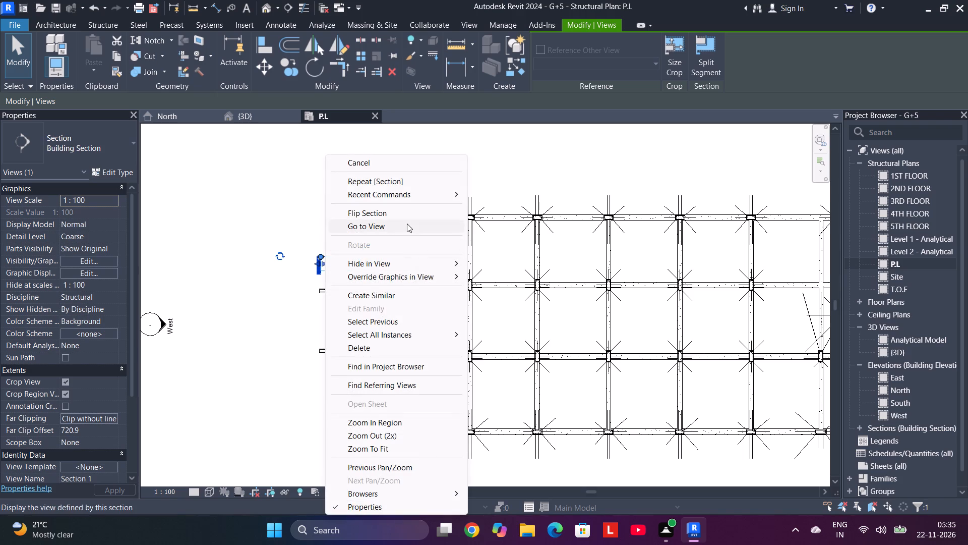
click(407, 225)
Place an 8MM M_T1 stirrup in the beam section, on the current work plane and oriented parallel to the work plane.
scroll(441, 264, up, 3)
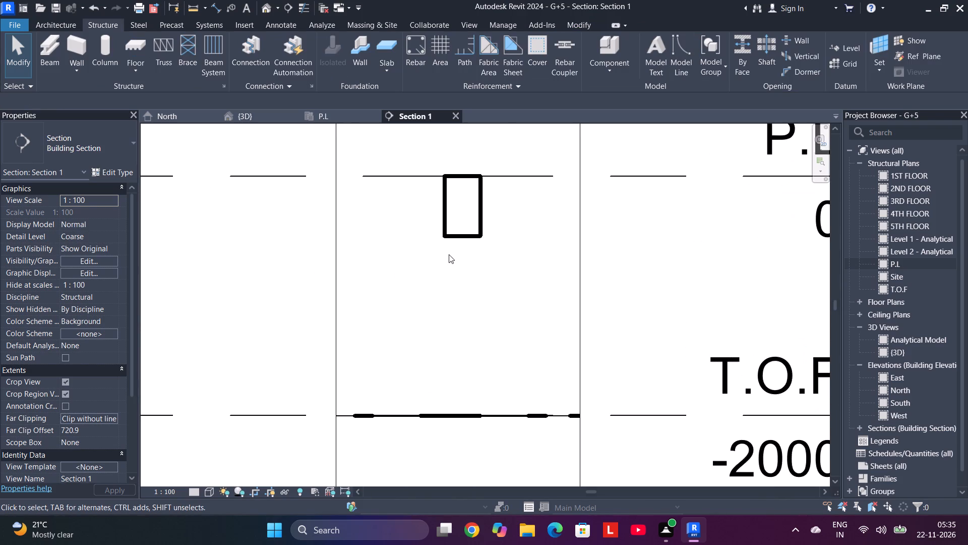
middle_drag(457, 259, 362, 320)
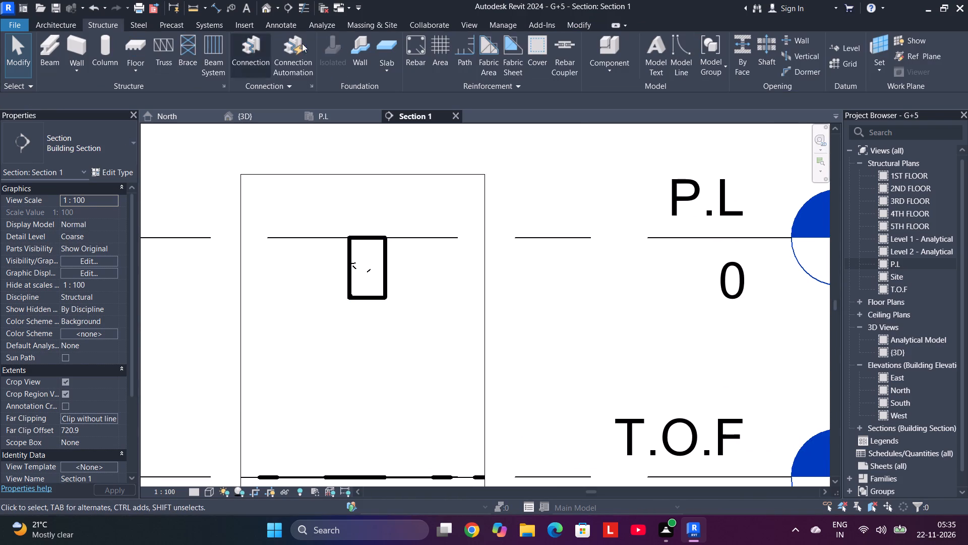
click(423, 59)
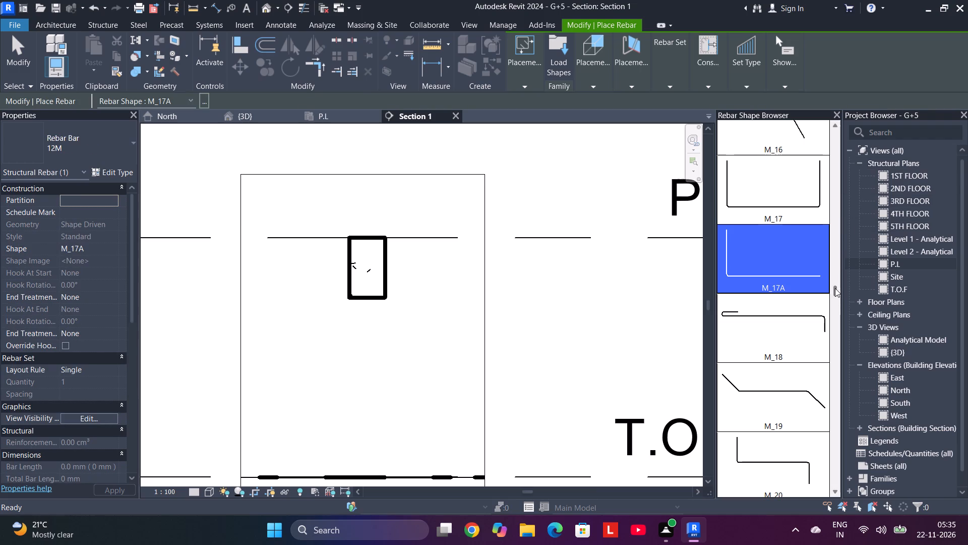
drag(835, 288, 833, 430)
click(782, 302)
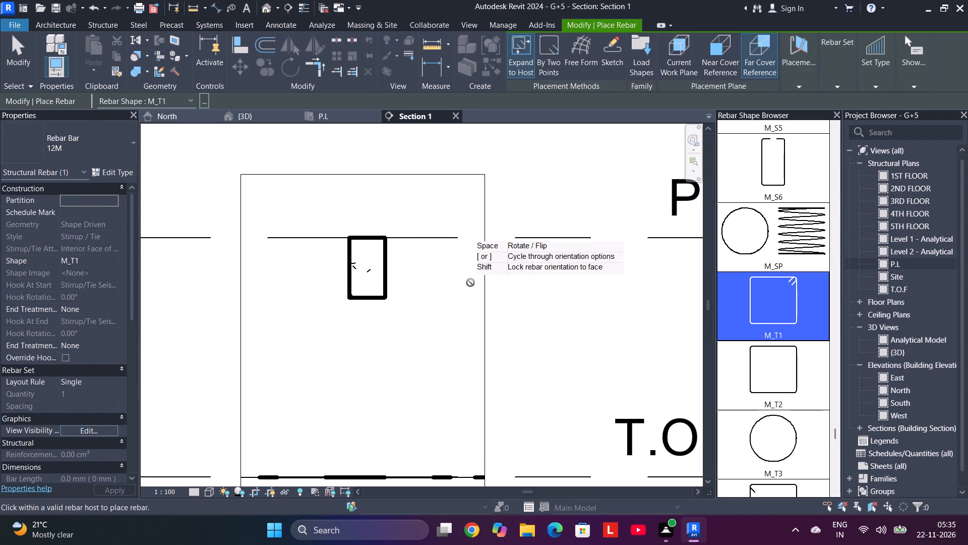
drag(80, 141, 78, 146)
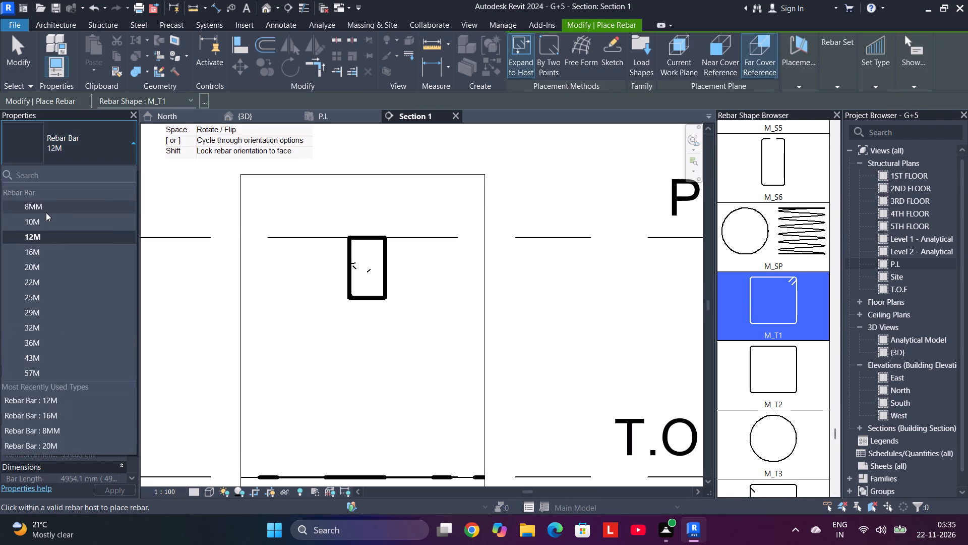
click(46, 212)
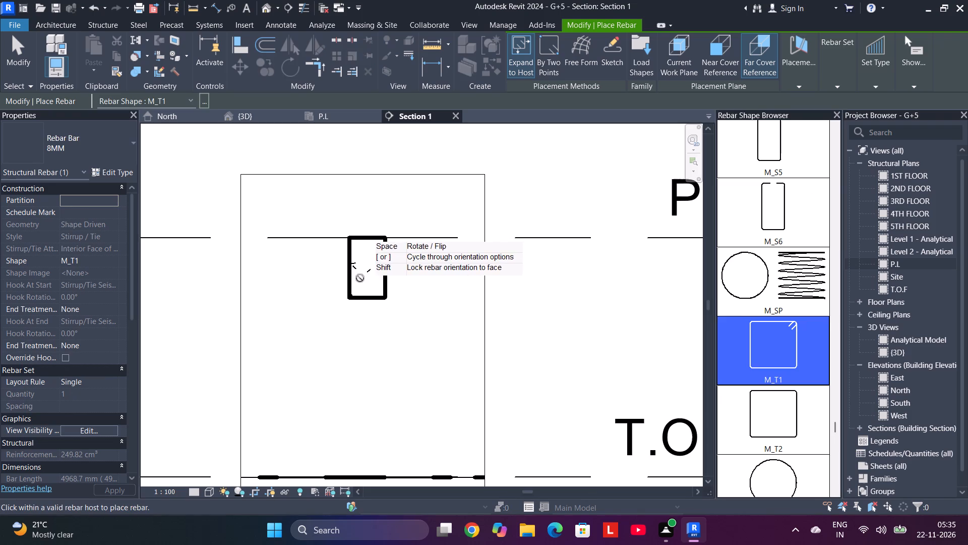
click(798, 64)
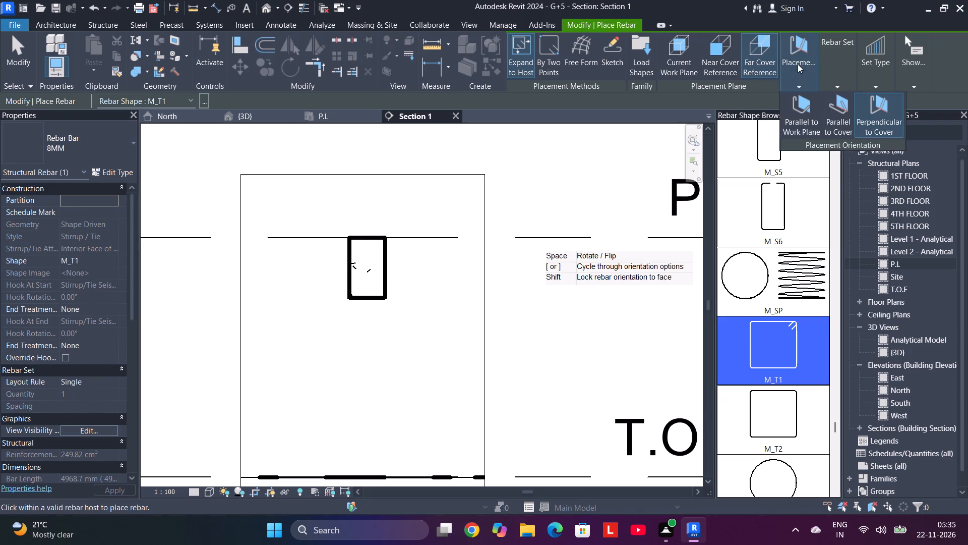
click(807, 115)
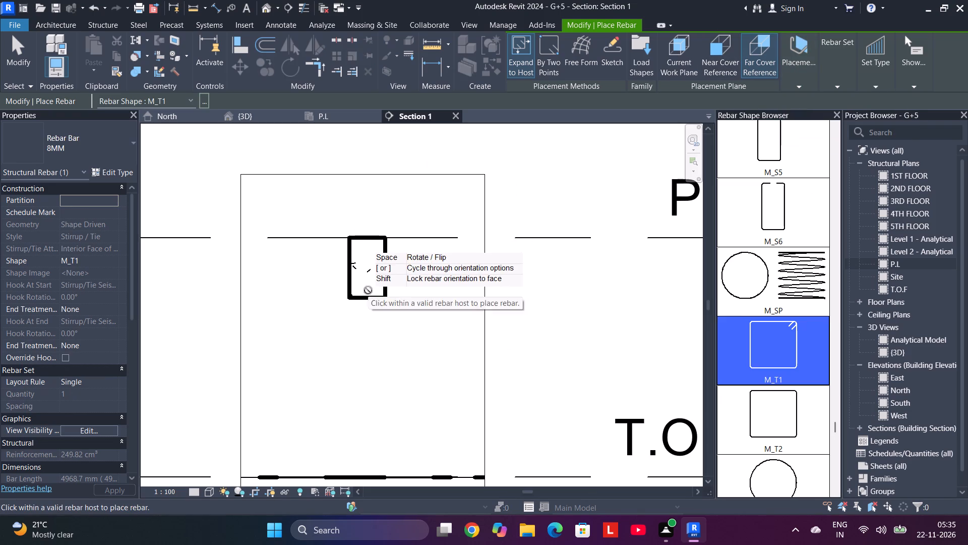
click(669, 65)
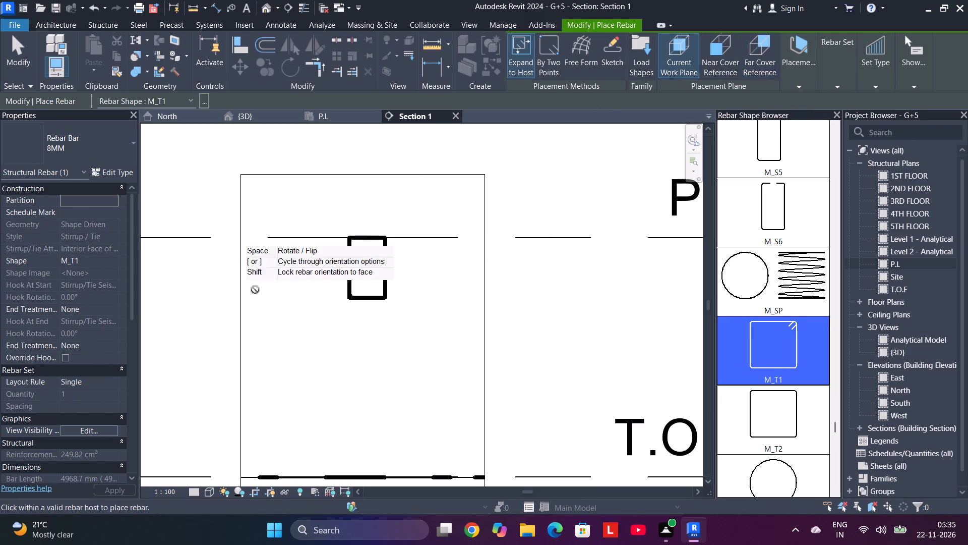
click(378, 284)
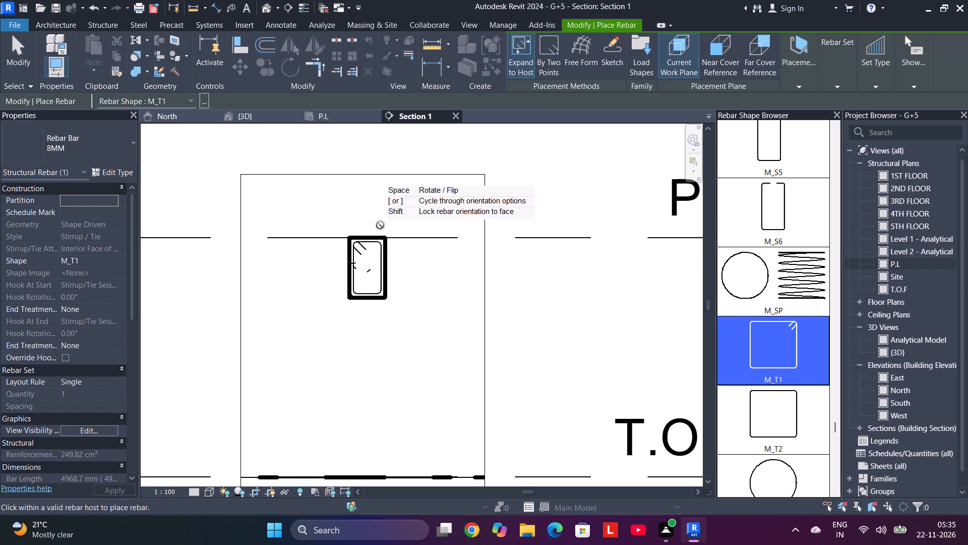
Place a straight 16M M_00 bar, perpendicular to cover, inside the stirrup's hooked top corner, about 442 mm above the beam's underside.
scroll(387, 252, up, 5)
click(83, 143)
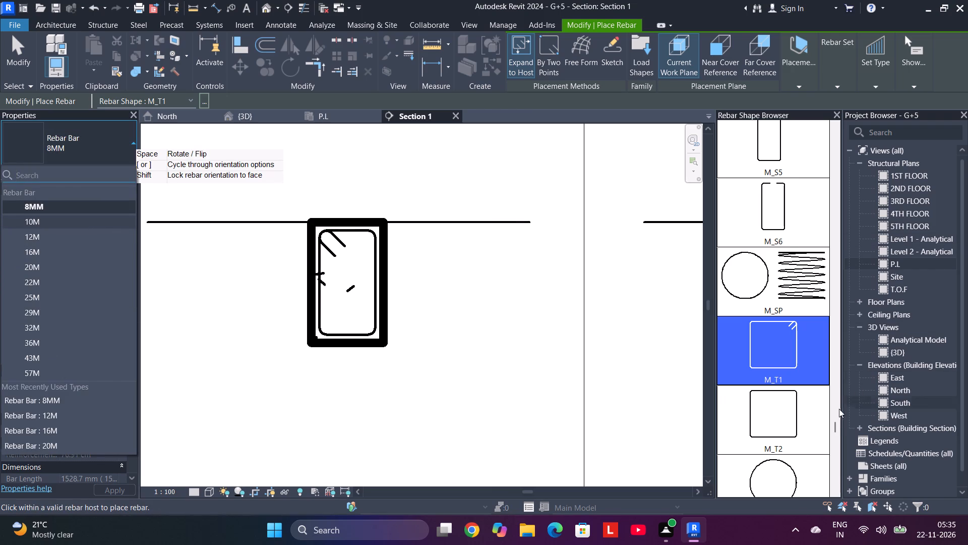
drag(837, 421, 822, 108)
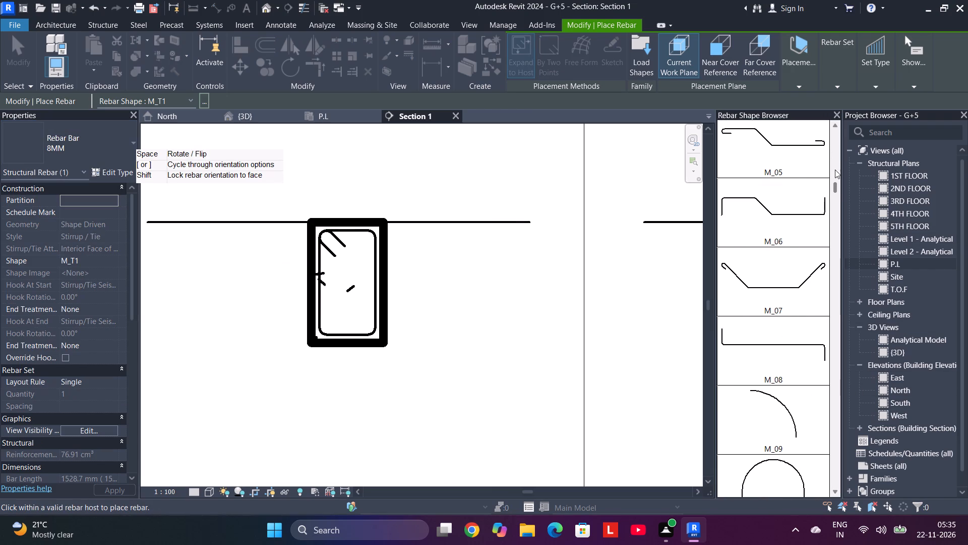
drag(835, 185, 839, 135)
click(803, 154)
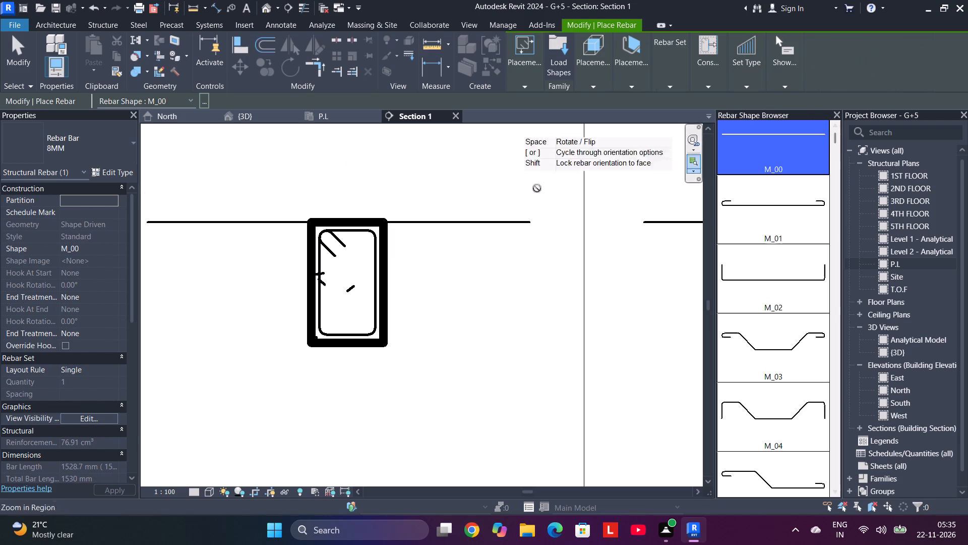
click(89, 149)
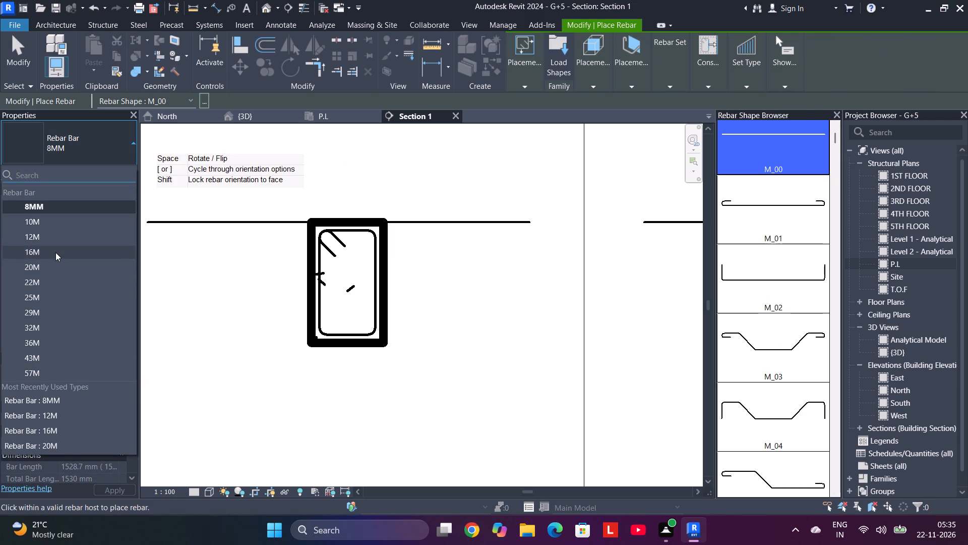
click(55, 252)
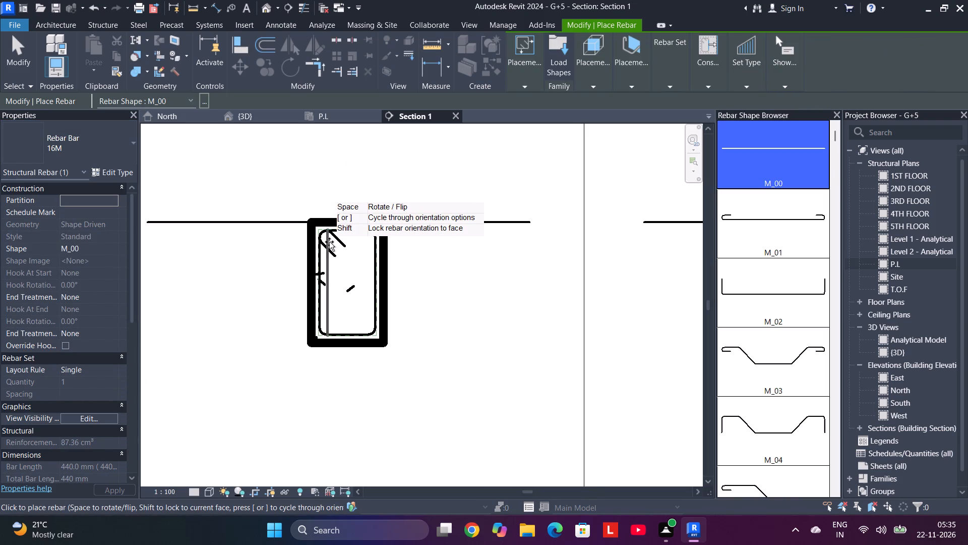
scroll(329, 242, up, 2)
click(633, 72)
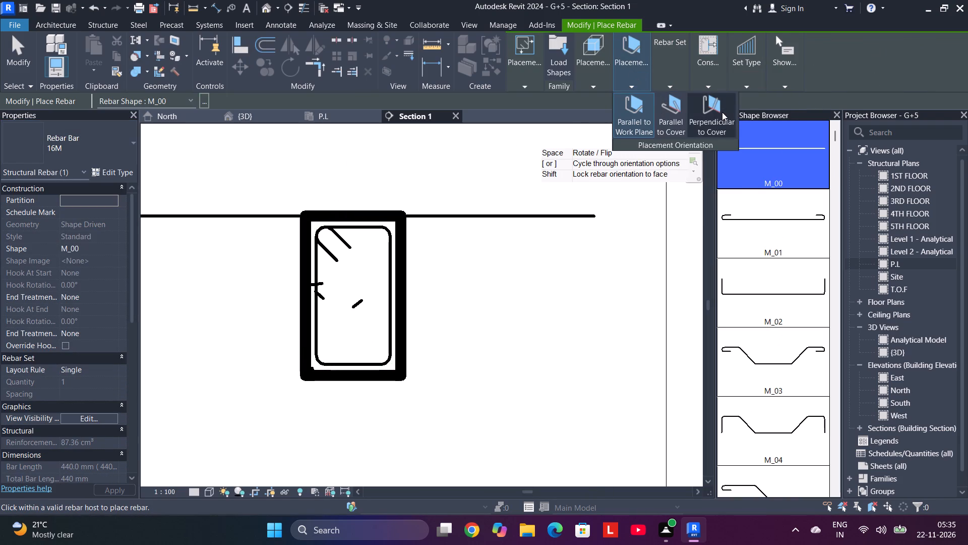
click(722, 112)
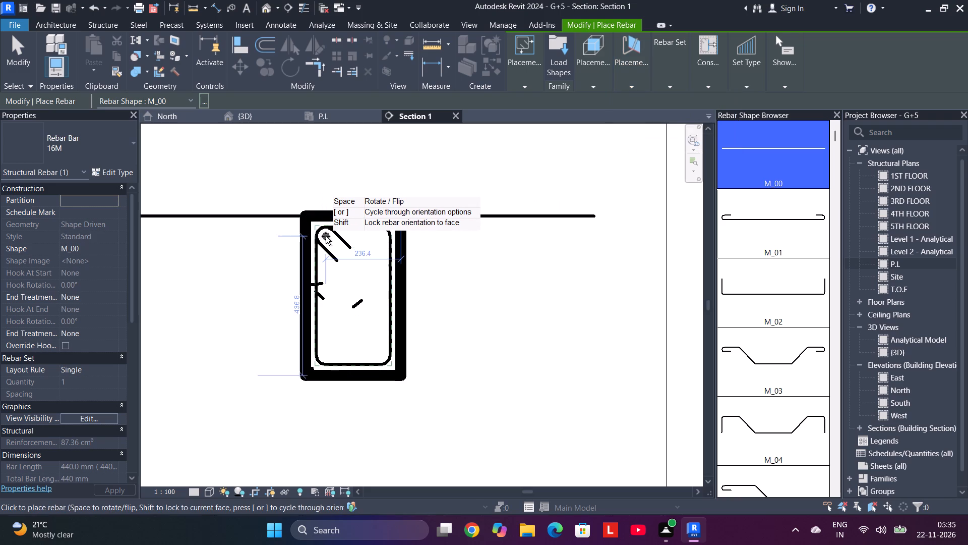
scroll(325, 236, up, 4)
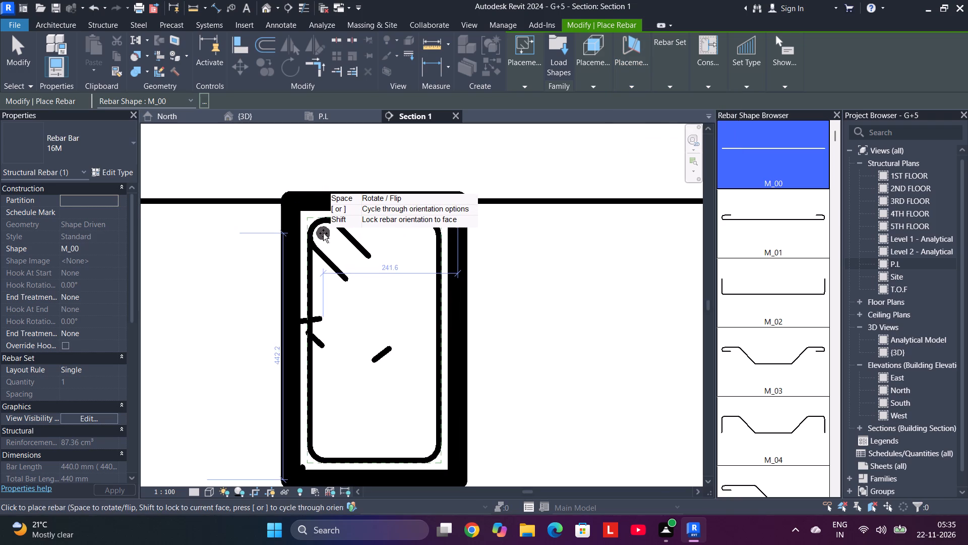
click(323, 233)
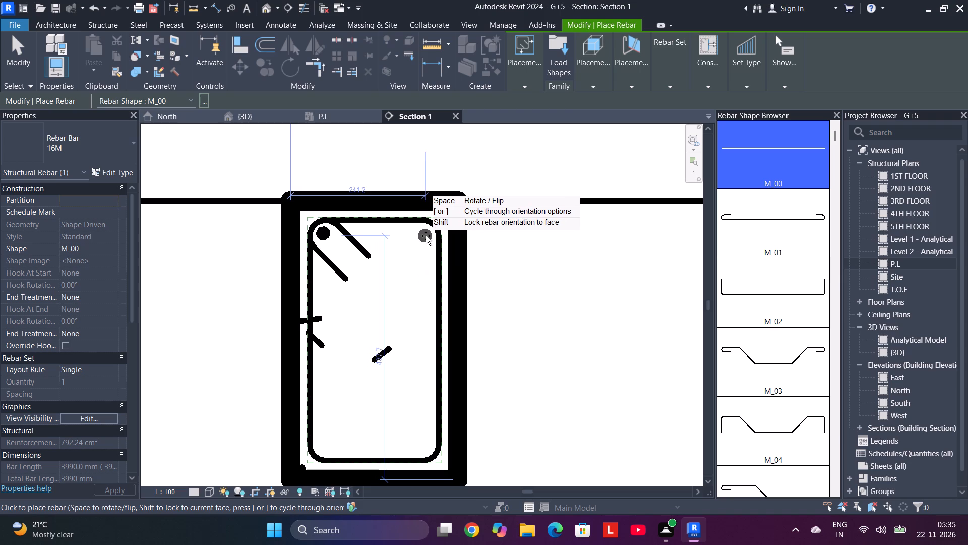
key(grave)
key(Escape)
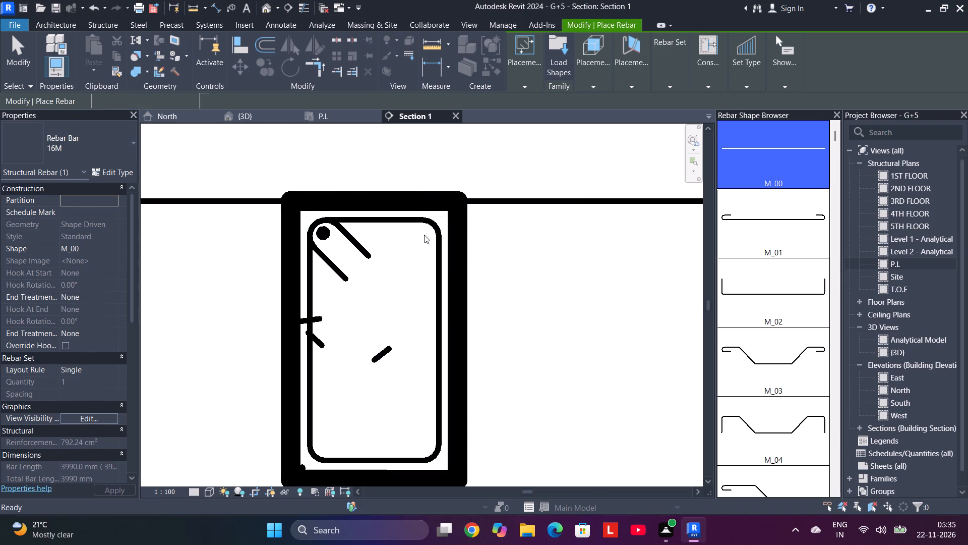
Set the top 16M bar's layout to Fixed Number with a quantity of 3.
click(320, 232)
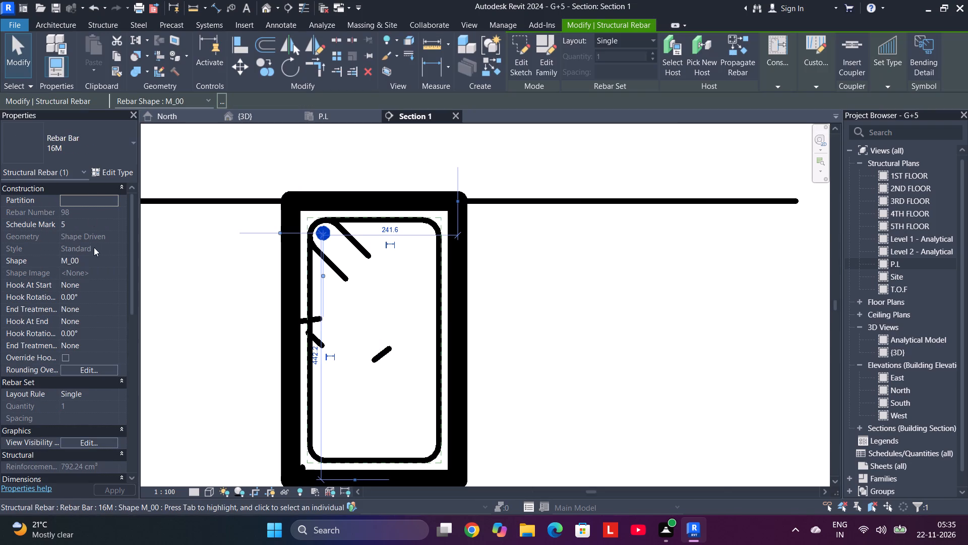
click(642, 37)
click(623, 71)
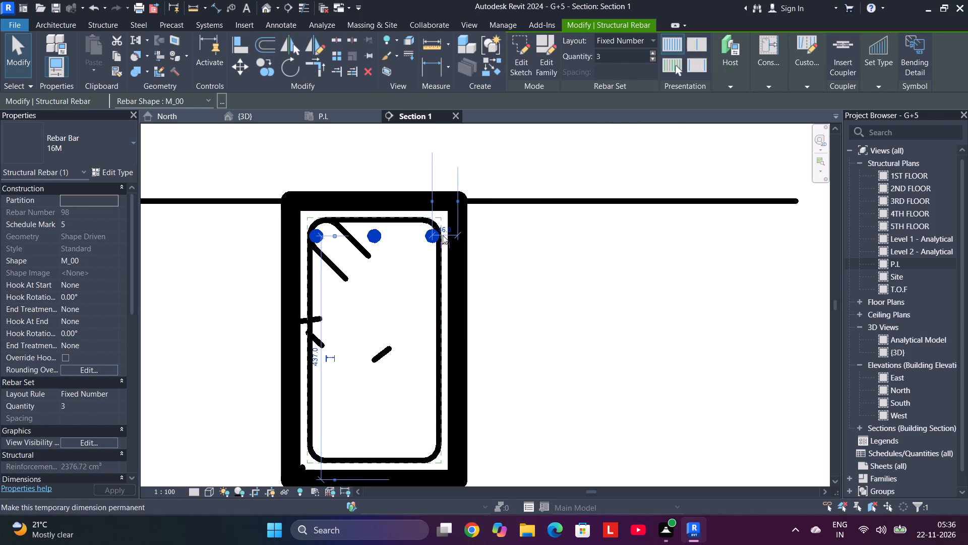
Pull both end bars of the top 16M set inward from the stirrup legs and nudge the row to about 442 mm above the beam's underside.
drag(433, 234, 428, 235)
click(507, 235)
click(497, 238)
click(428, 237)
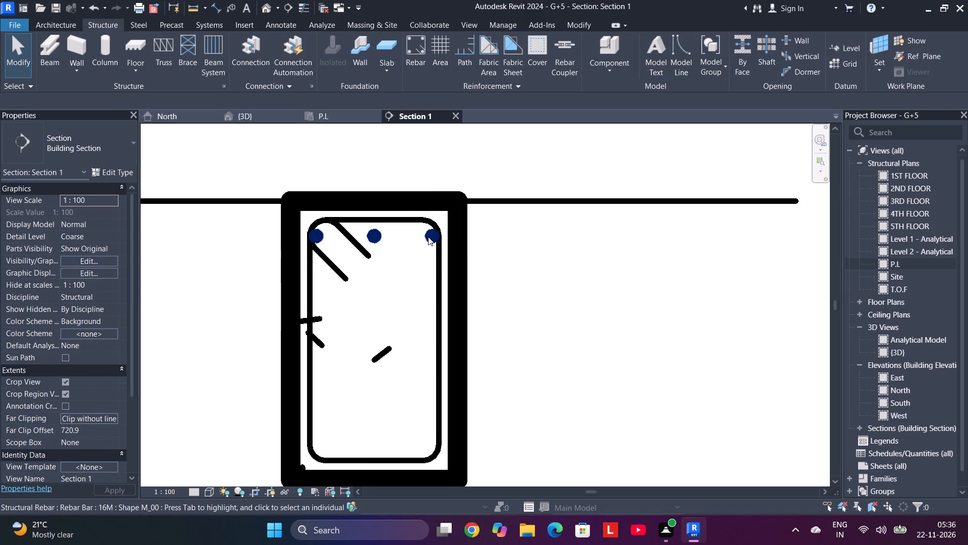
drag(431, 236, 433, 238)
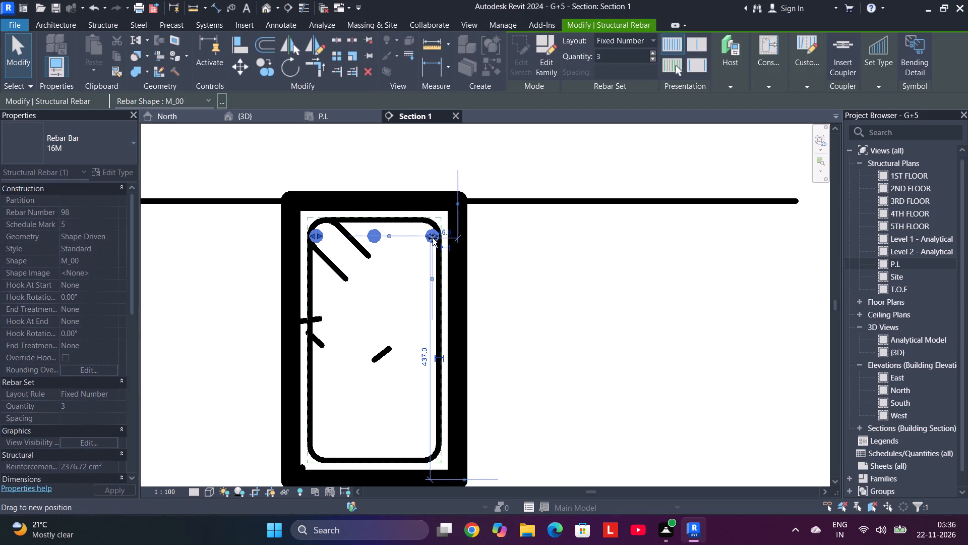
drag(433, 238, 424, 239)
drag(318, 234, 320, 236)
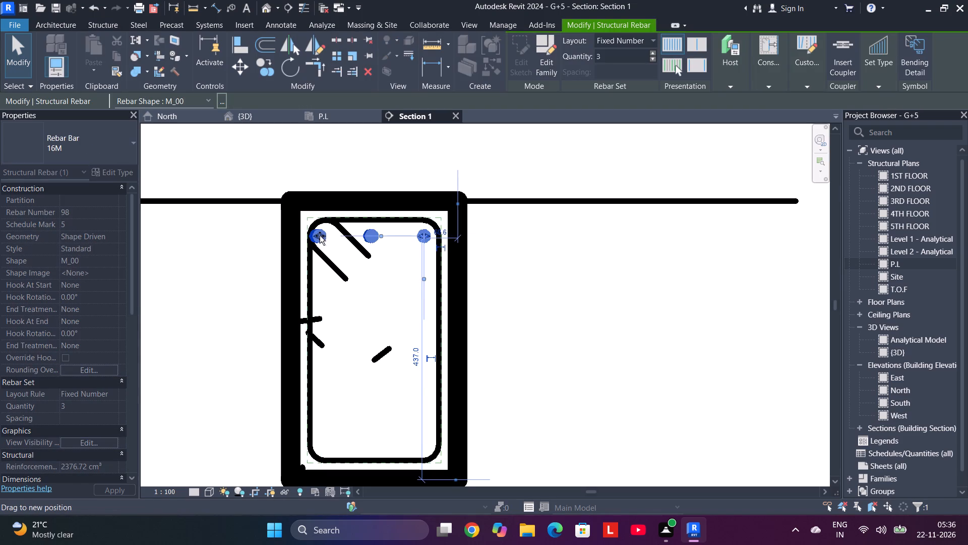
drag(320, 236, 323, 236)
key(Up)
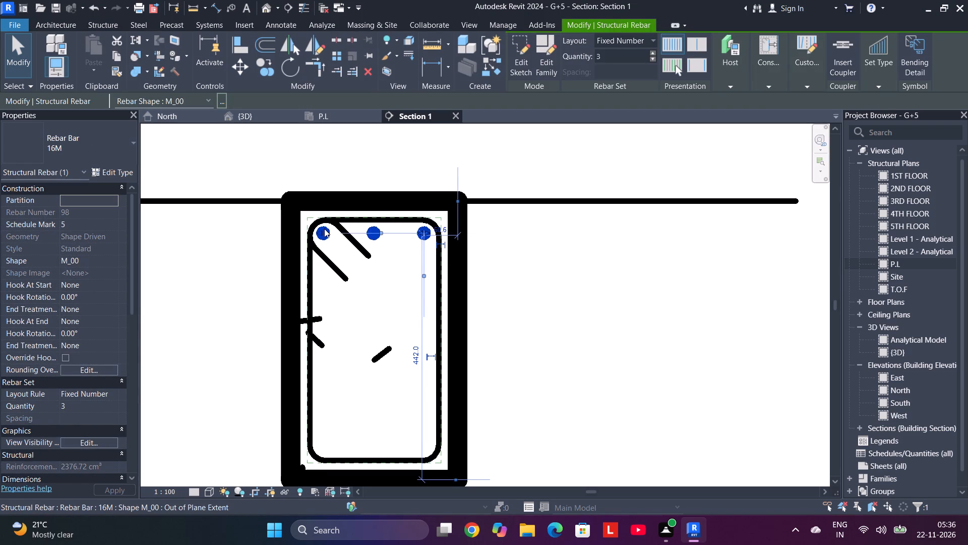
key(Up)
key(Down)
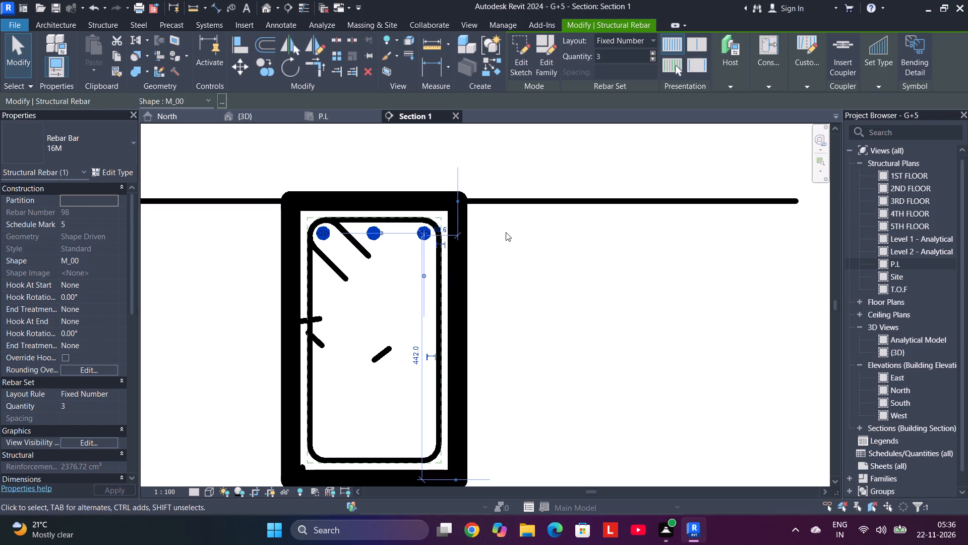
Set the 8MM stirrup's layout to Maximum Spacing with a spacing of 200 mm.
scroll(515, 230, down, 3)
middle_drag(523, 230, 519, 170)
scroll(519, 170, up, 1)
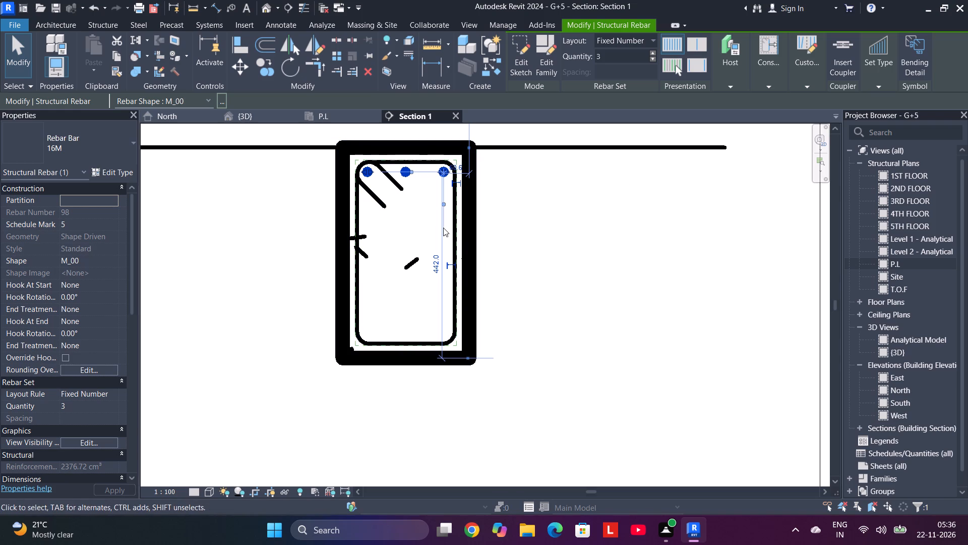
click(529, 224)
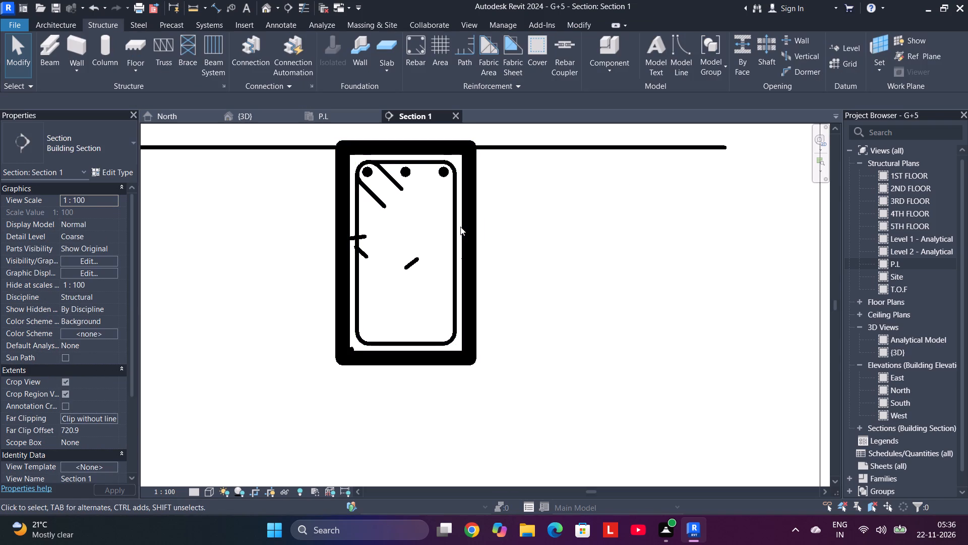
click(460, 227)
click(603, 43)
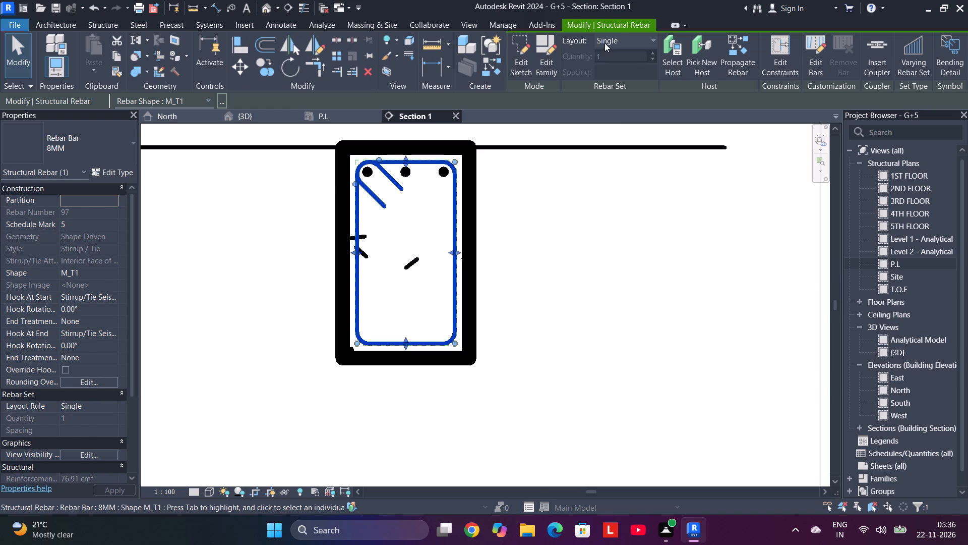
click(624, 84)
click(631, 74)
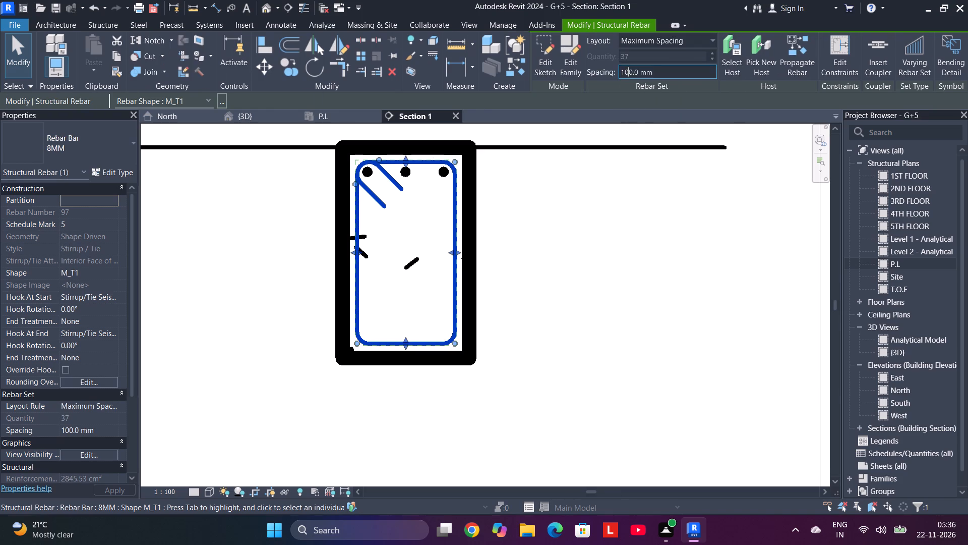
key(0)
key(BackSpace)
text(200)
key(Return)
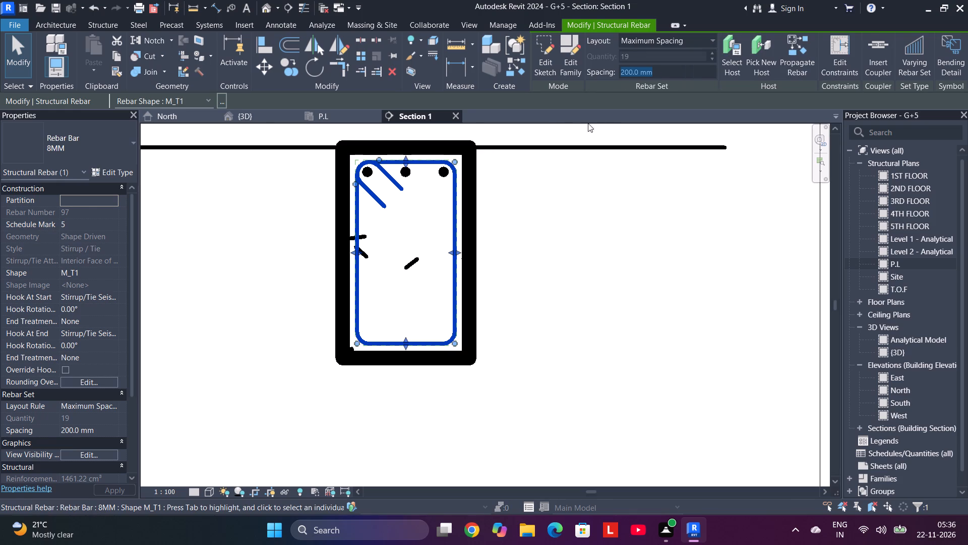
click(495, 224)
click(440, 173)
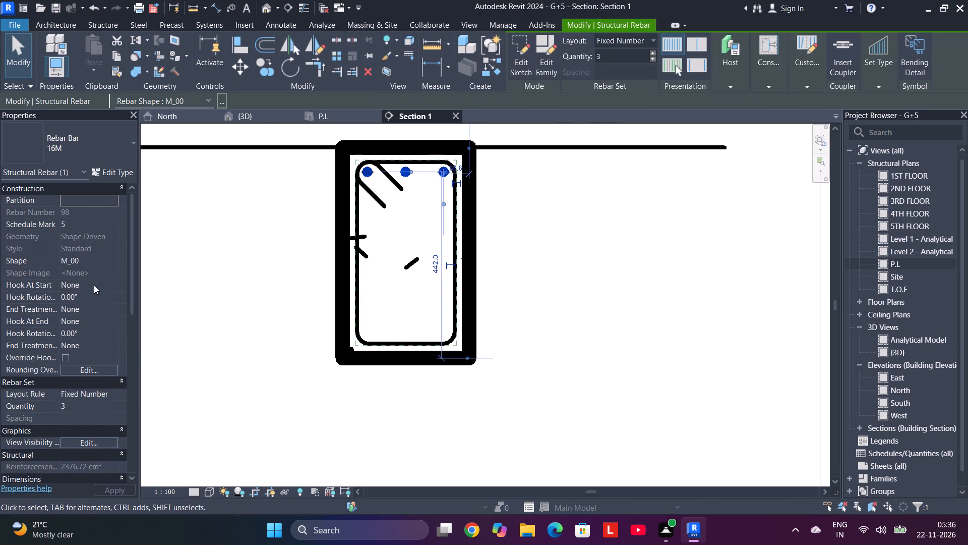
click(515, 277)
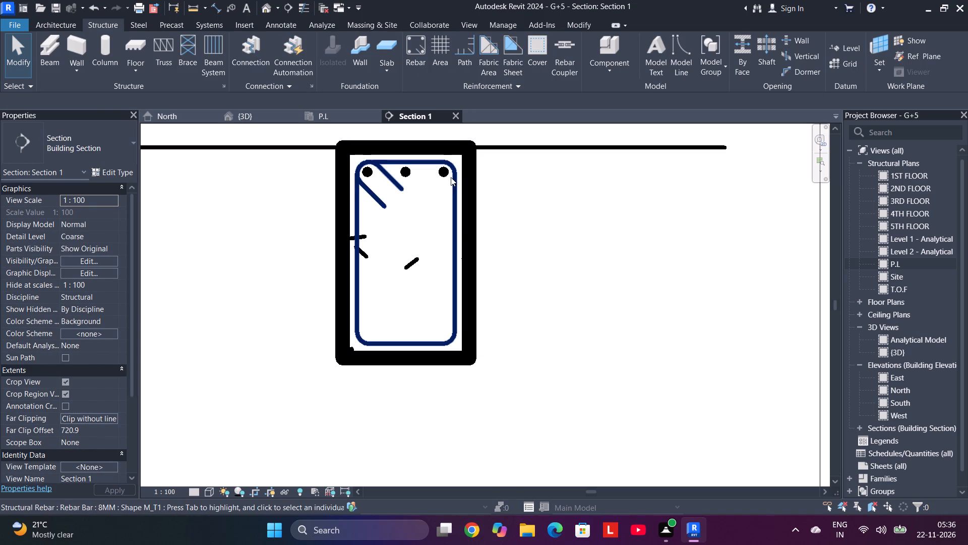
Add Standard - 90 deg hooks at both the start and end of the top 16M bar set.
click(450, 174)
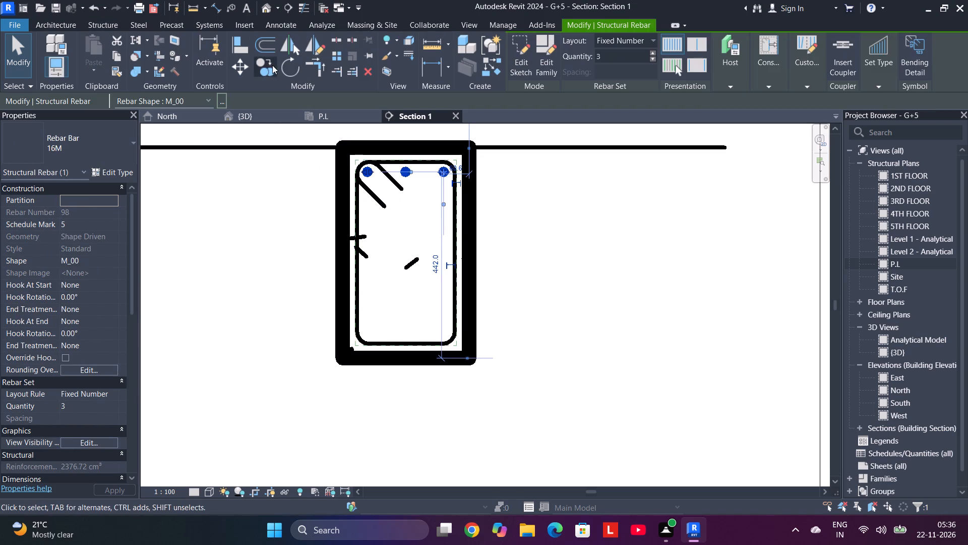
click(515, 229)
click(447, 172)
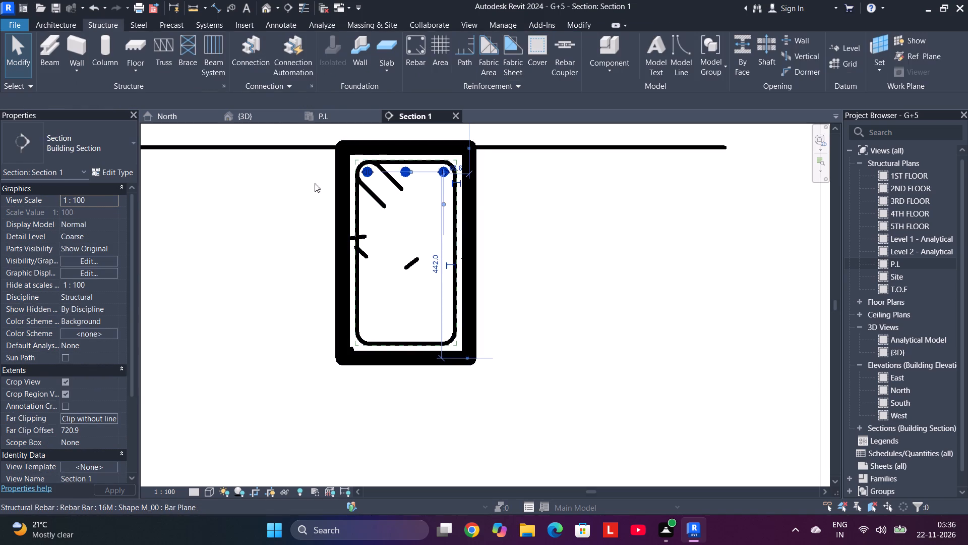
click(95, 283)
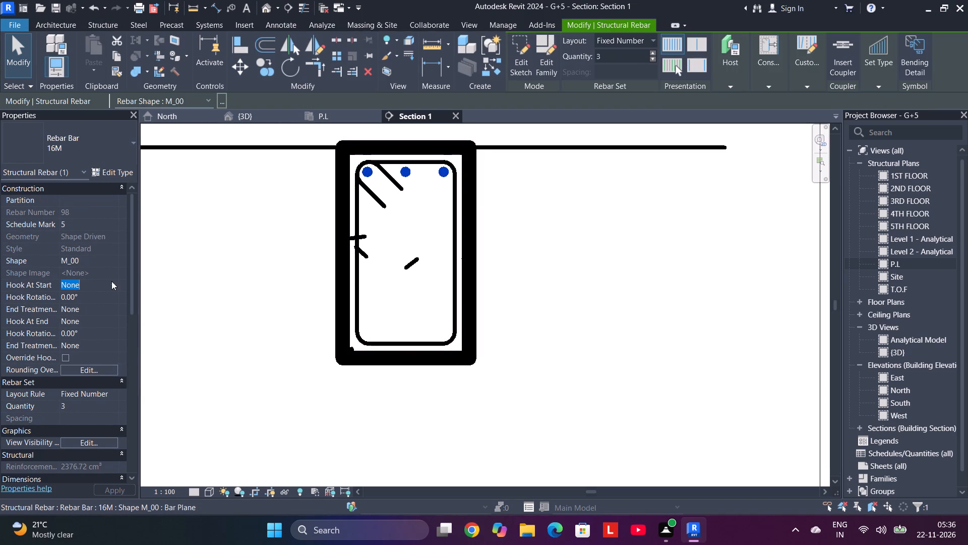
click(113, 282)
click(112, 307)
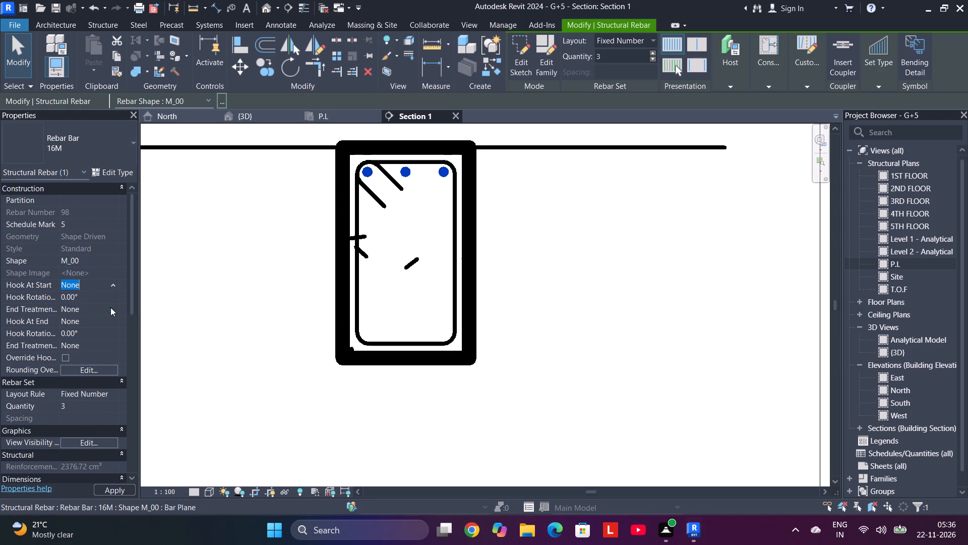
click(110, 318)
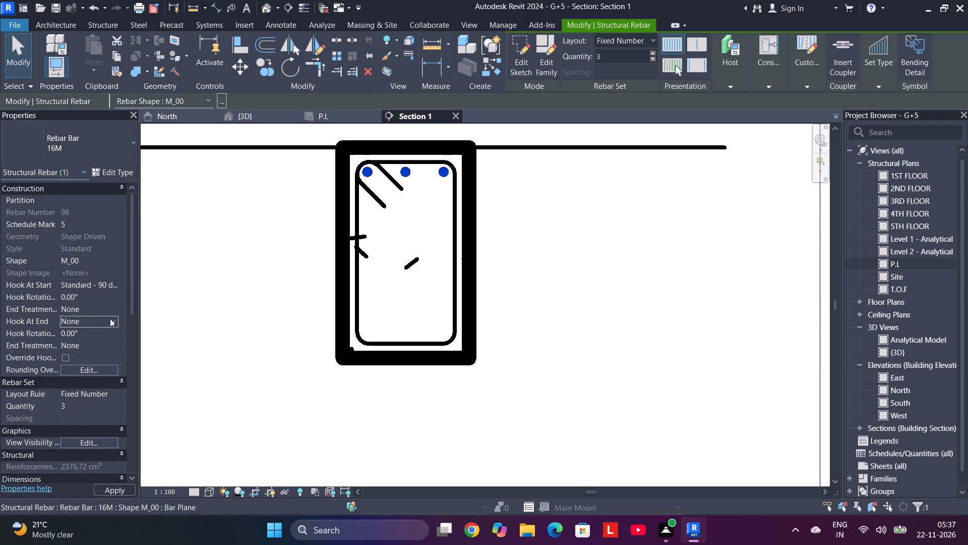
click(110, 340)
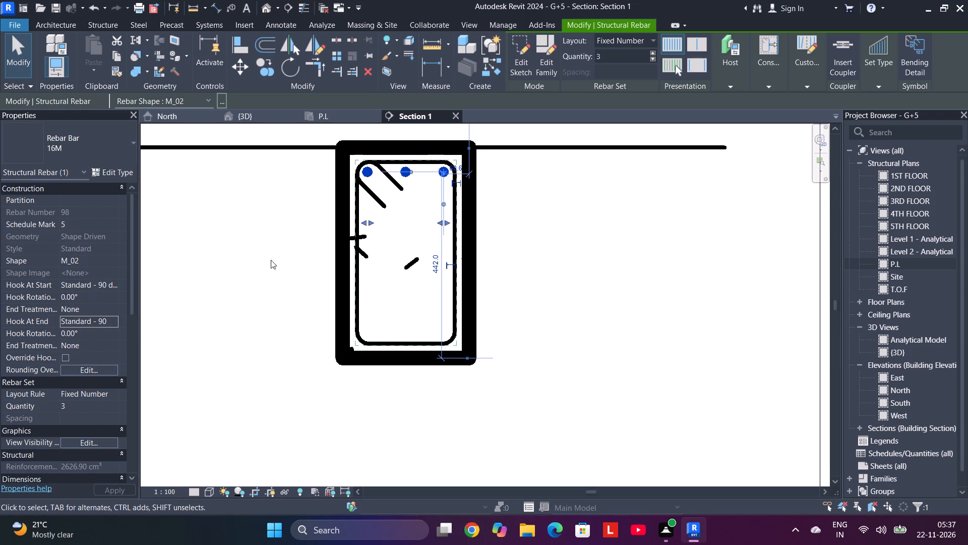
Examine in the {3D} view how the top 16M bars' hooks turn at both ends of the beam.
click(101, 301)
click(96, 299)
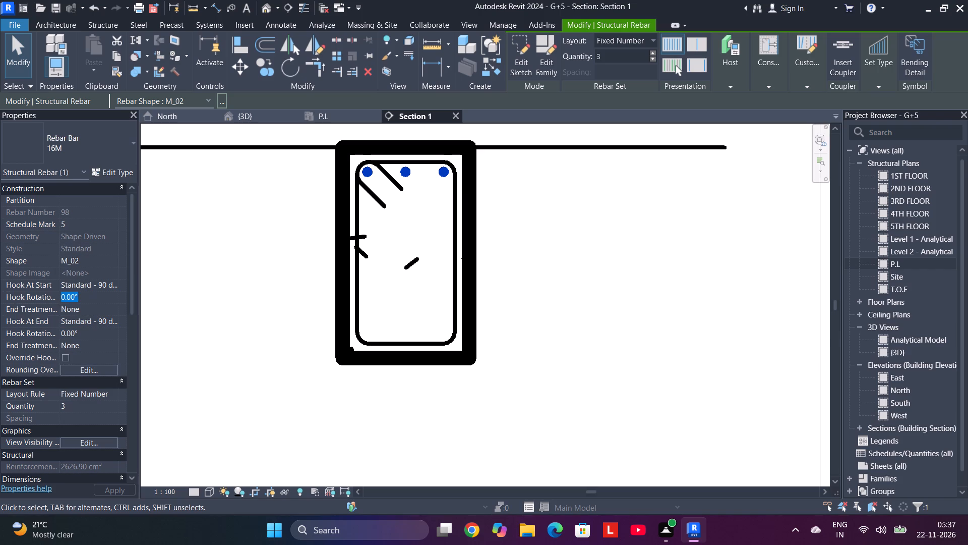
click(266, 118)
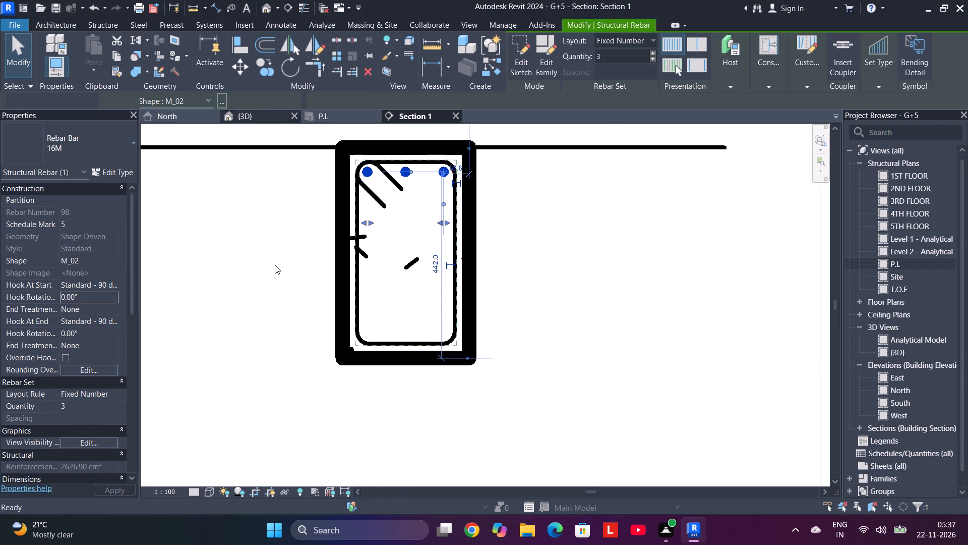
scroll(307, 204, up, 6)
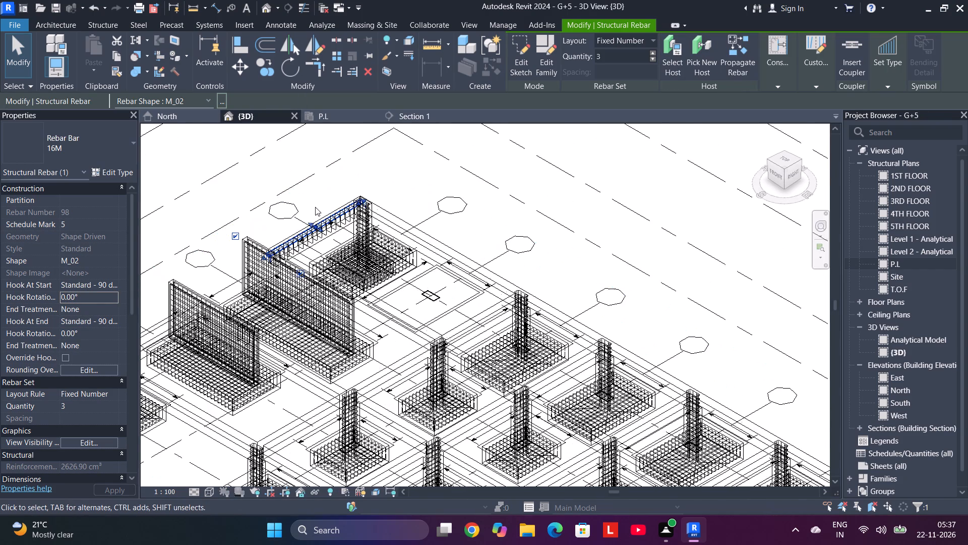
scroll(315, 207, up, 5)
scroll(427, 192, up, 5)
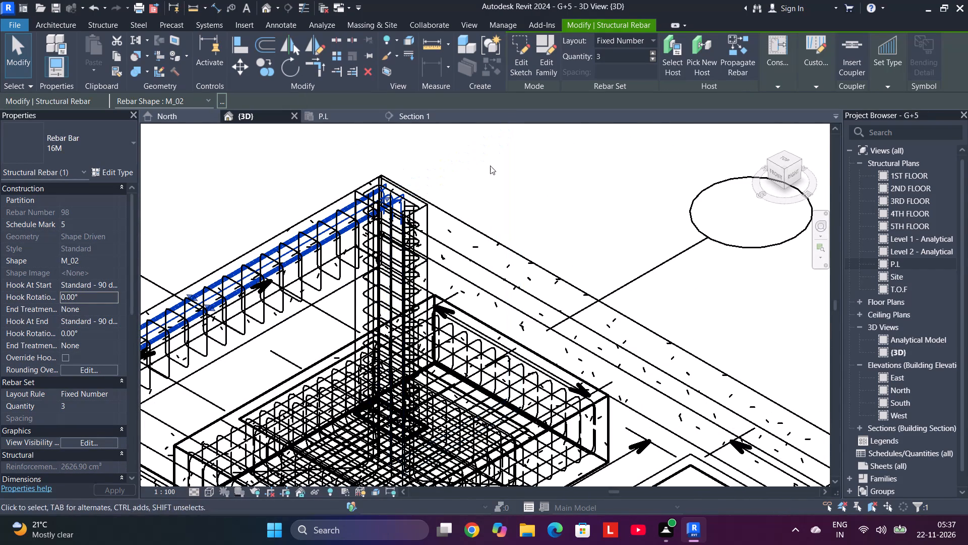
middle_drag(506, 210, 686, 155)
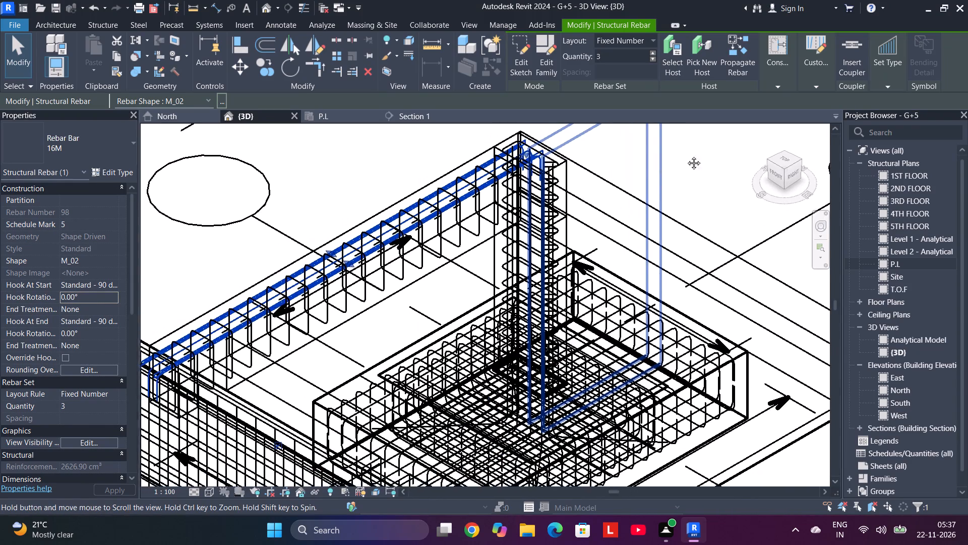
middle_drag(686, 155, 709, 153)
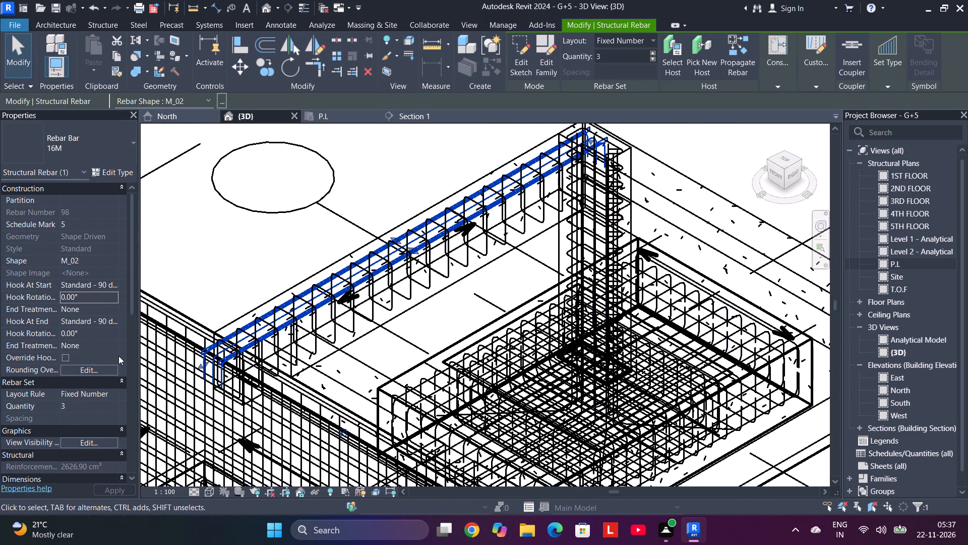
Copy the top row of three hooked 16M bars straight down in Section 1 to just above the stirrup's bottom leg.
click(415, 115)
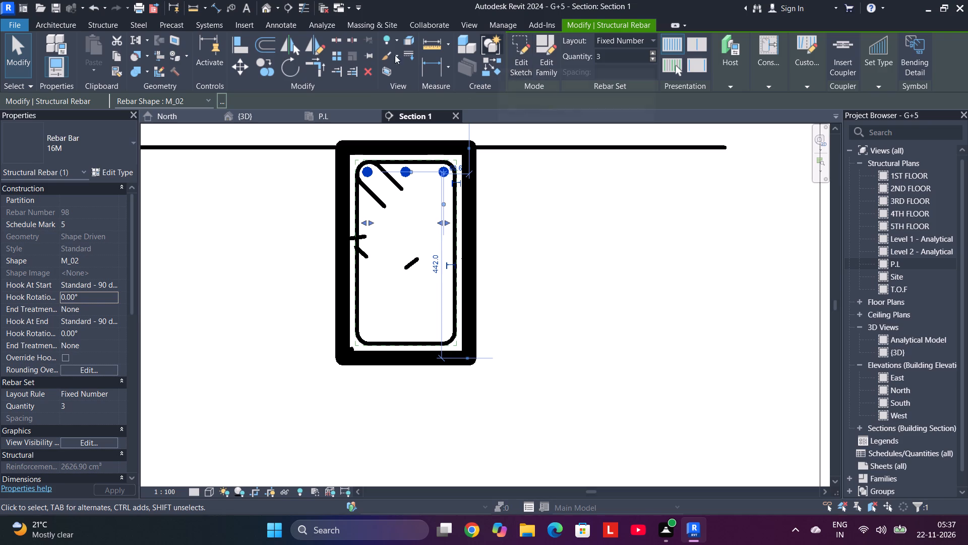
click(272, 67)
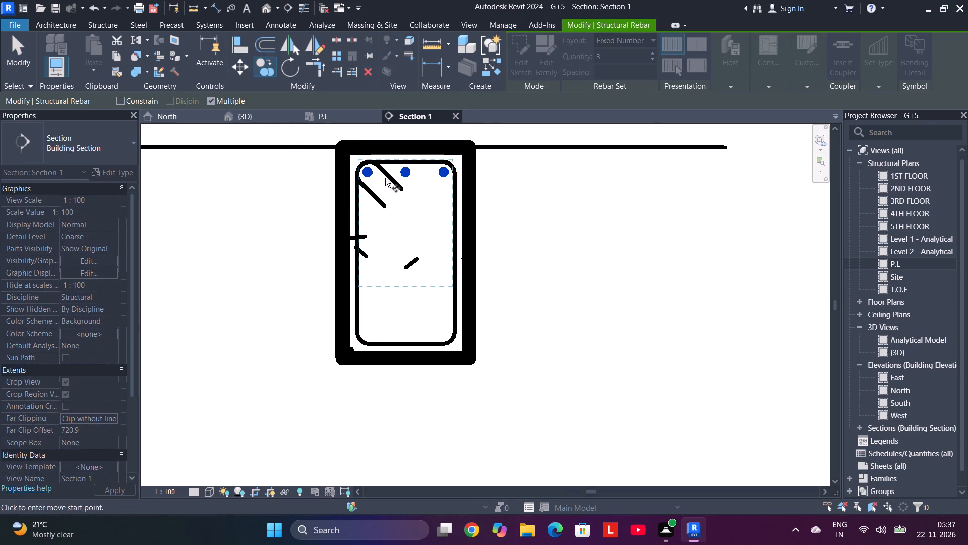
click(404, 171)
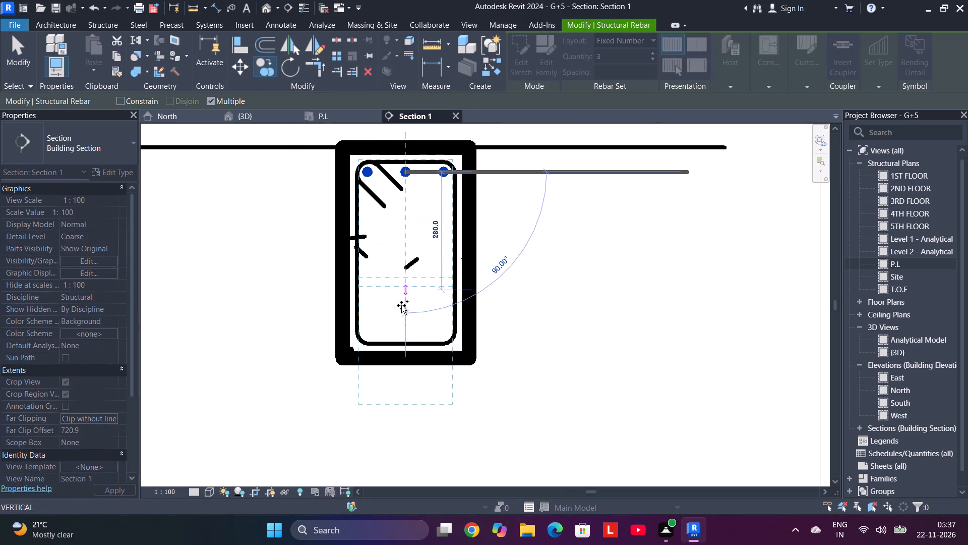
click(401, 336)
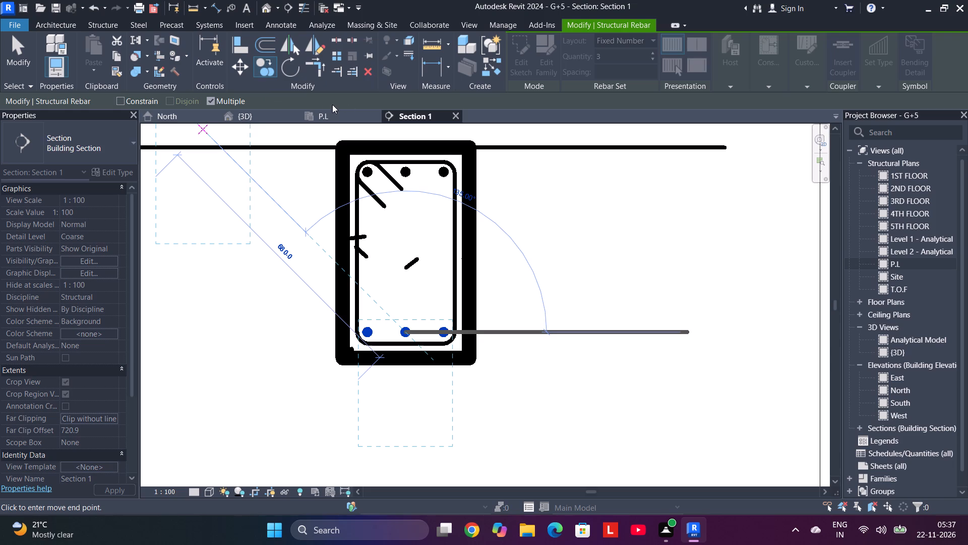
click(263, 114)
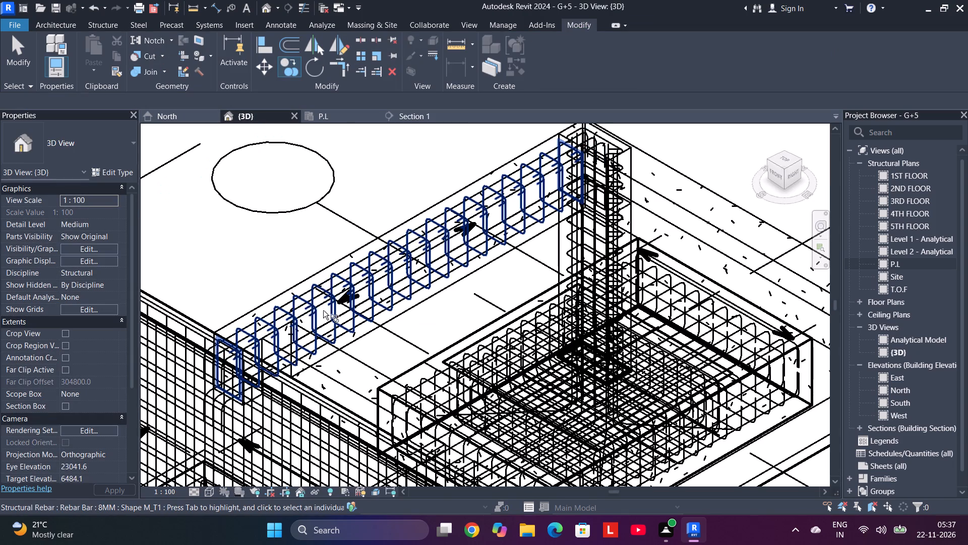
click(405, 117)
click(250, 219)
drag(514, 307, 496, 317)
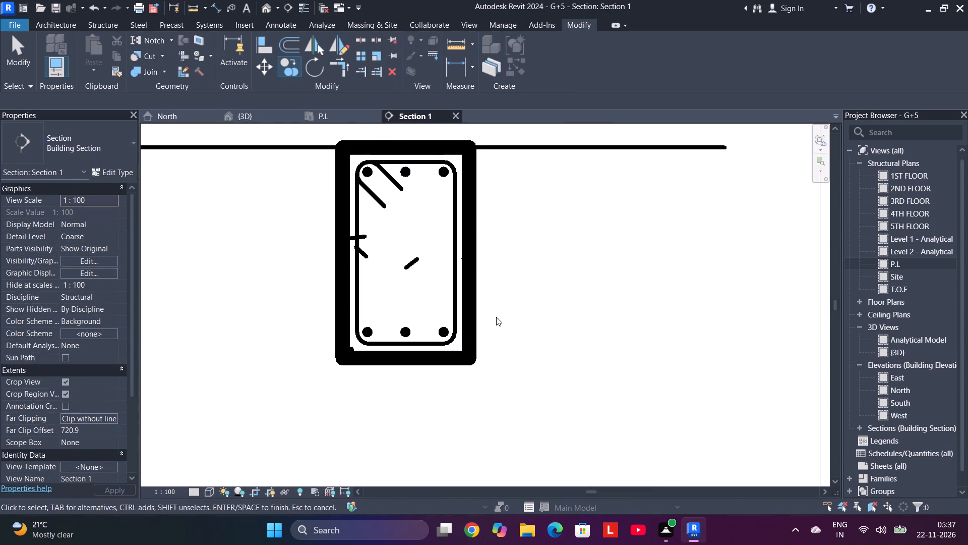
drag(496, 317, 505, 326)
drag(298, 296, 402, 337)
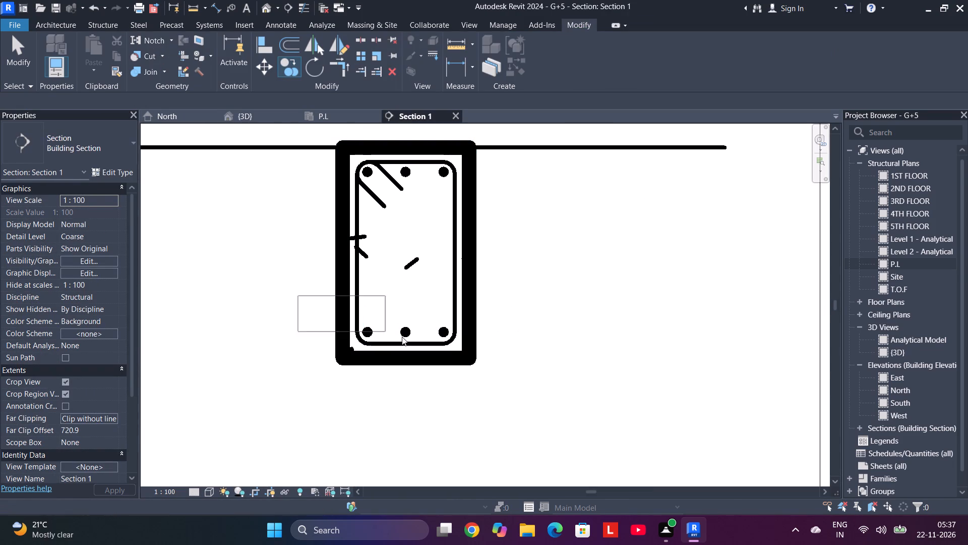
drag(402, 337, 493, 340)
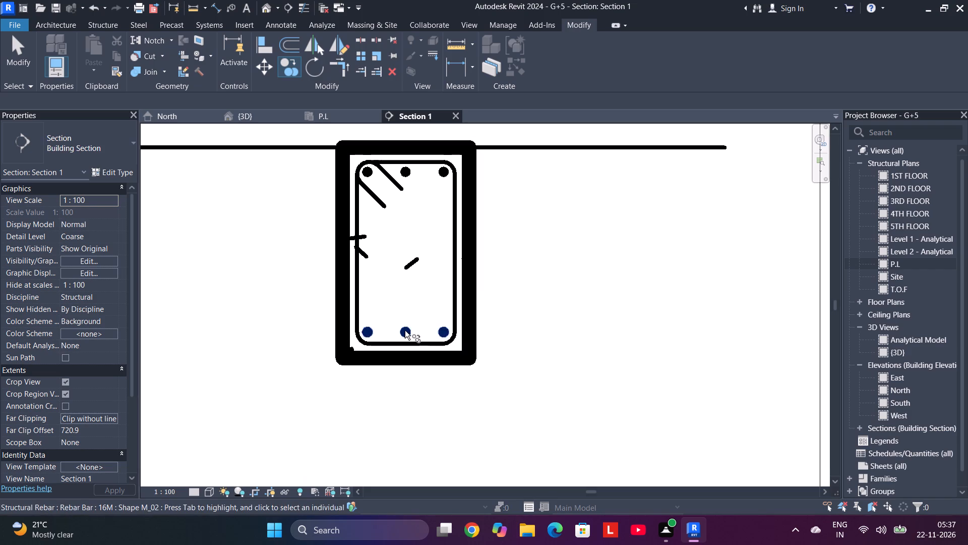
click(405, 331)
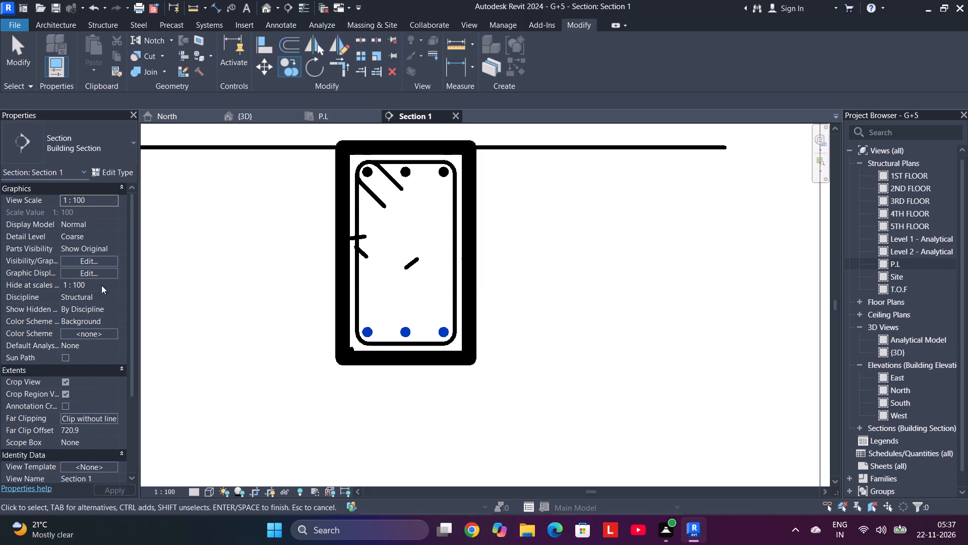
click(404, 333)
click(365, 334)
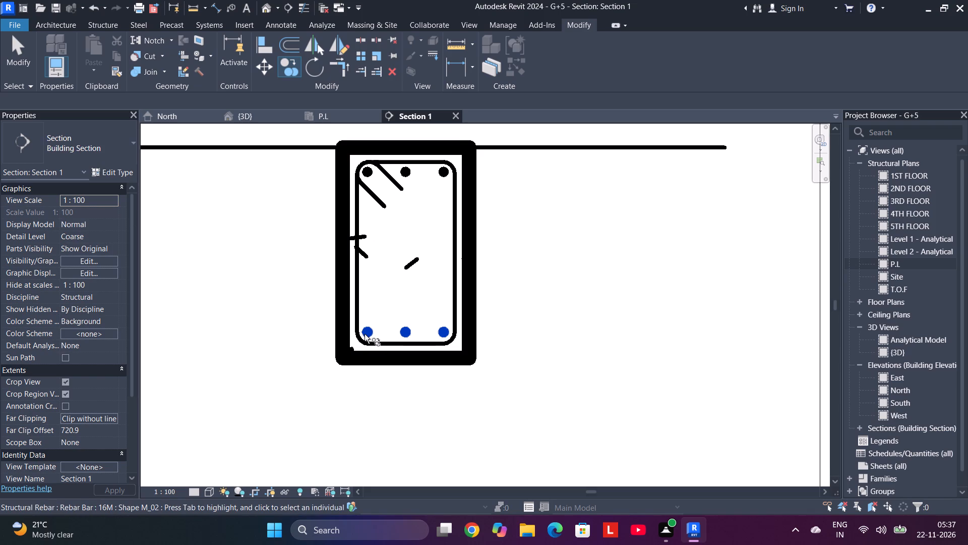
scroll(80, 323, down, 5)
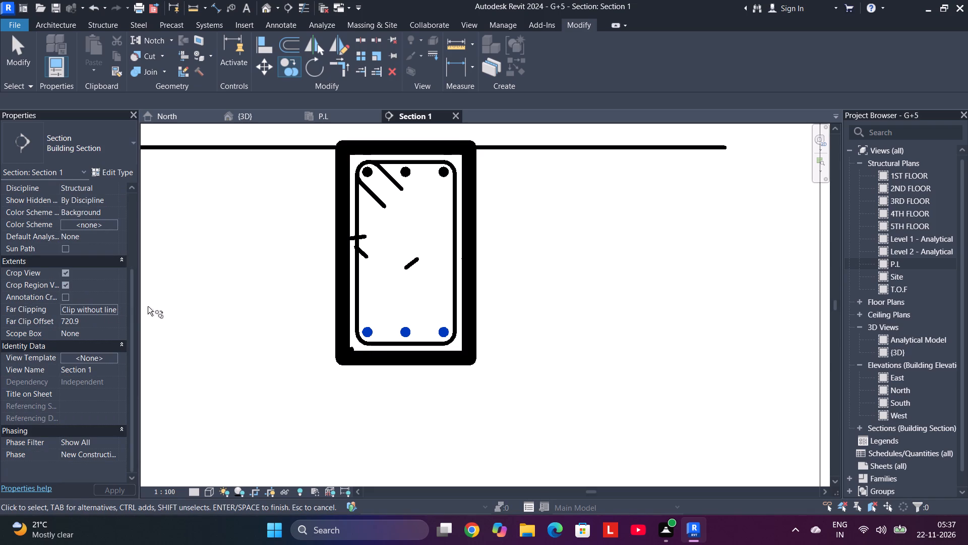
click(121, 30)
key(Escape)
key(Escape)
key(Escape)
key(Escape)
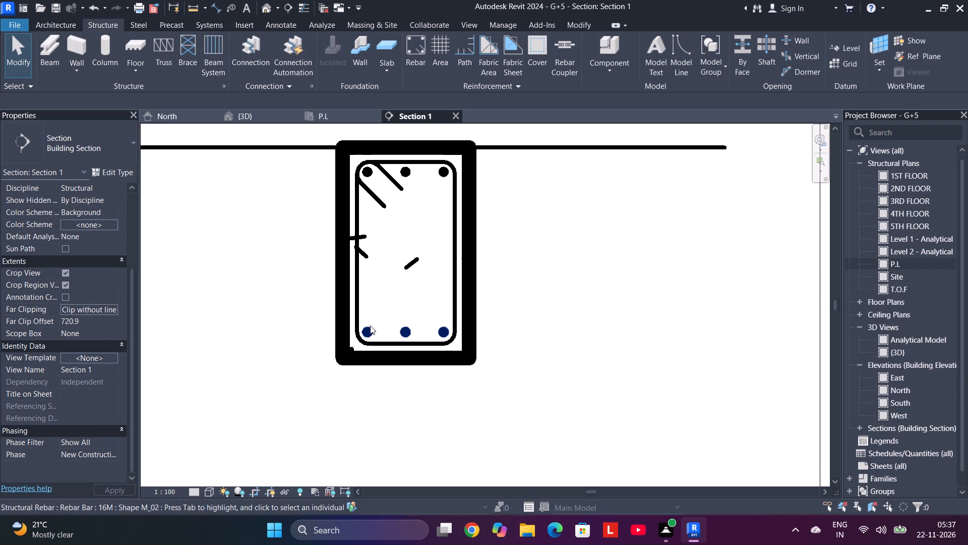
Set the bottom 16M bar set's hook rotation to 180° at both the start and the end.
click(370, 327)
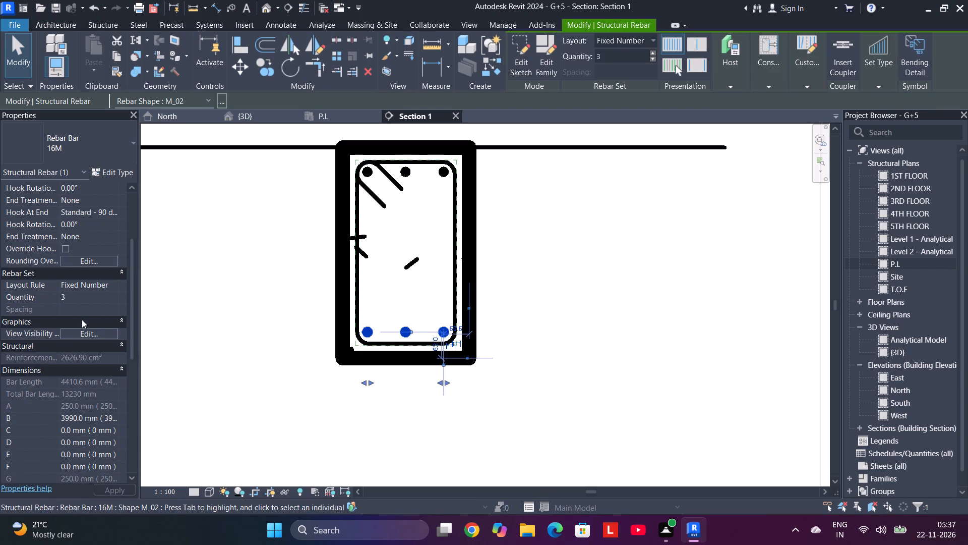
scroll(90, 213, up, 2)
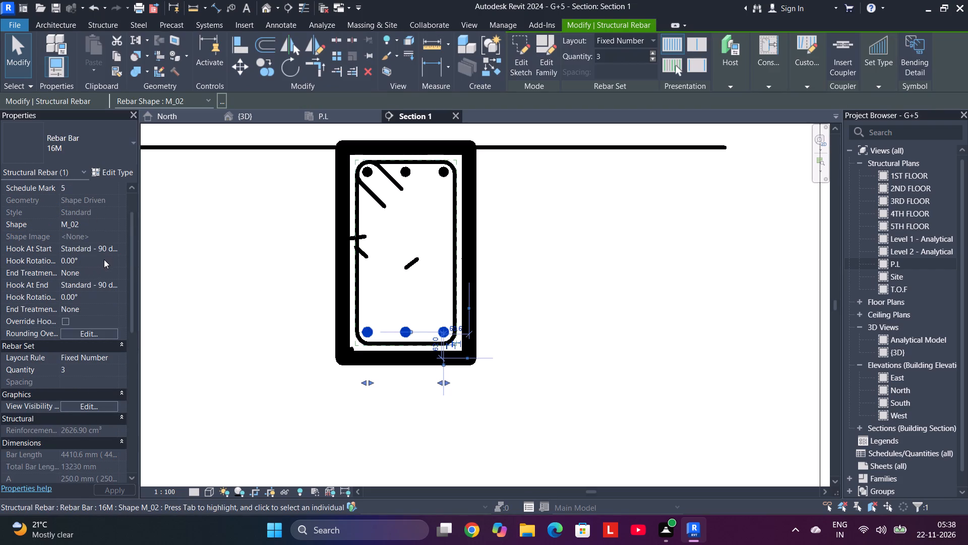
click(104, 259)
text(180)
key(Return)
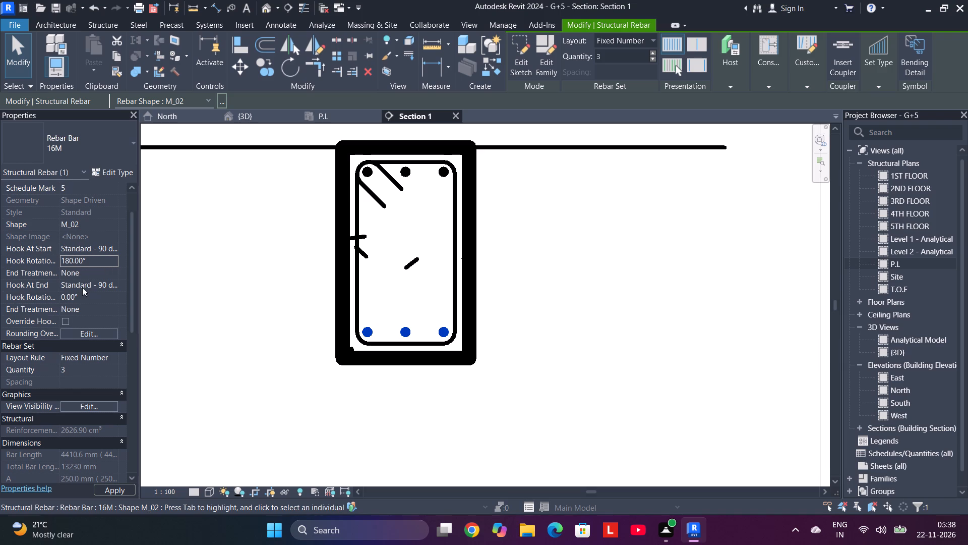
click(83, 294)
drag(83, 294, 45, 295)
drag(45, 295, 44, 295)
text(180)
key(Return)
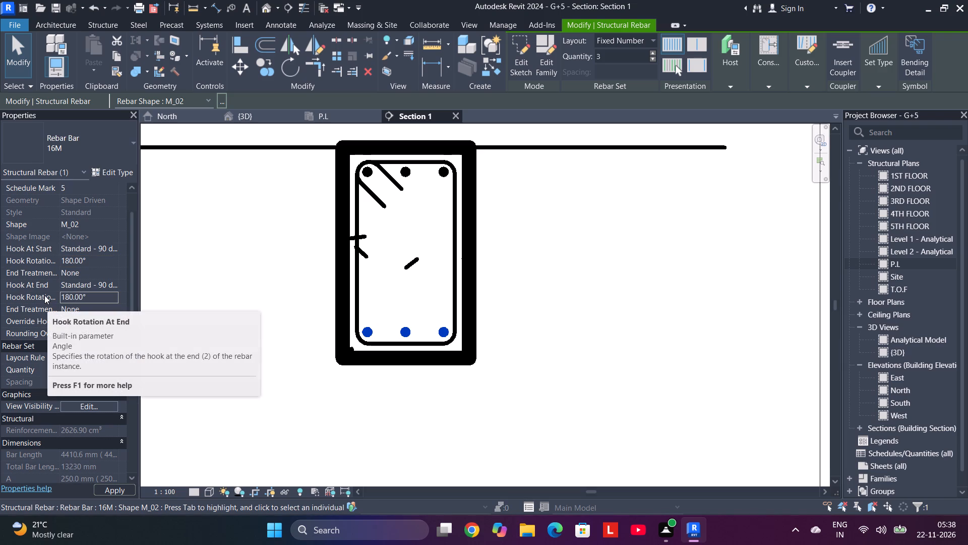
click(195, 285)
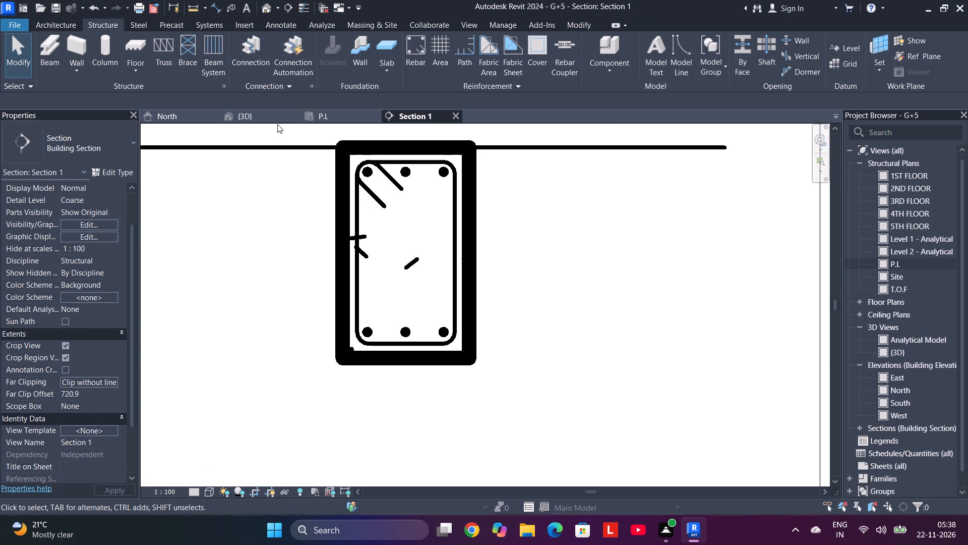
Examine the beam's finished stirrups and the top and bottom hooked bars in the {3D} view.
click(264, 120)
scroll(449, 262, down, 2)
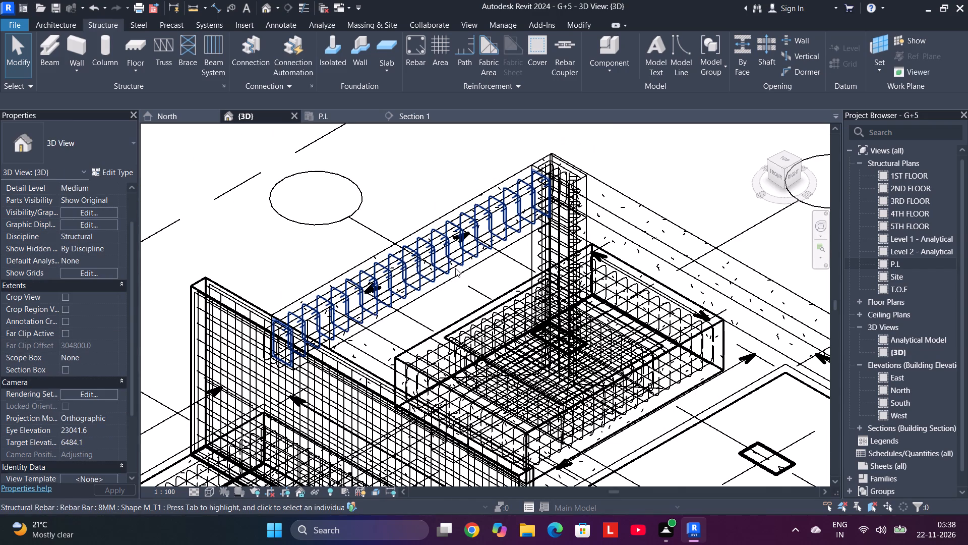
scroll(405, 295, down, 2)
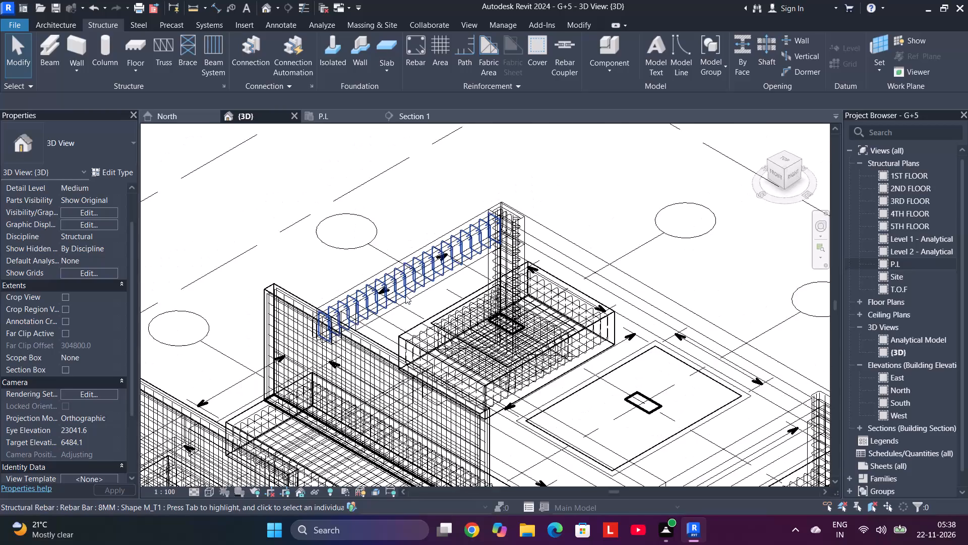
scroll(405, 295, down, 2)
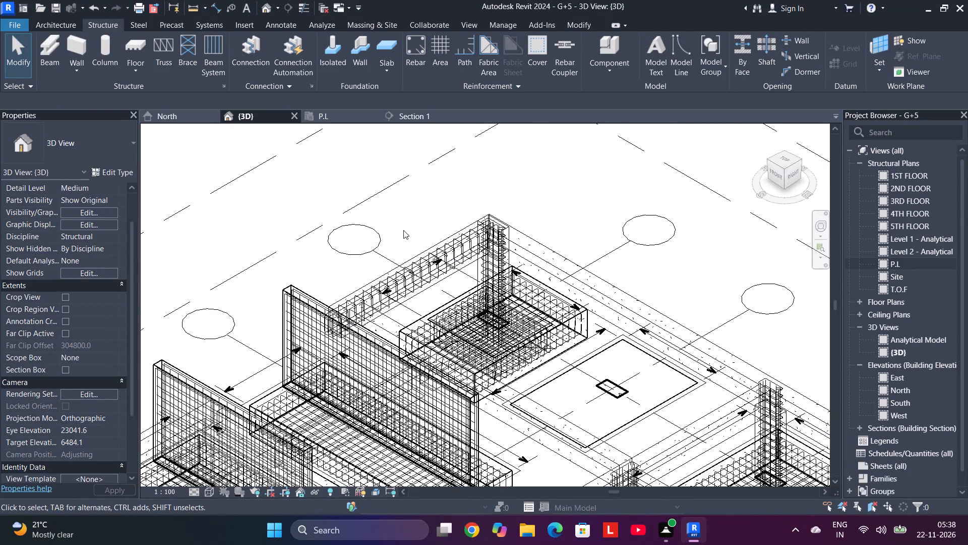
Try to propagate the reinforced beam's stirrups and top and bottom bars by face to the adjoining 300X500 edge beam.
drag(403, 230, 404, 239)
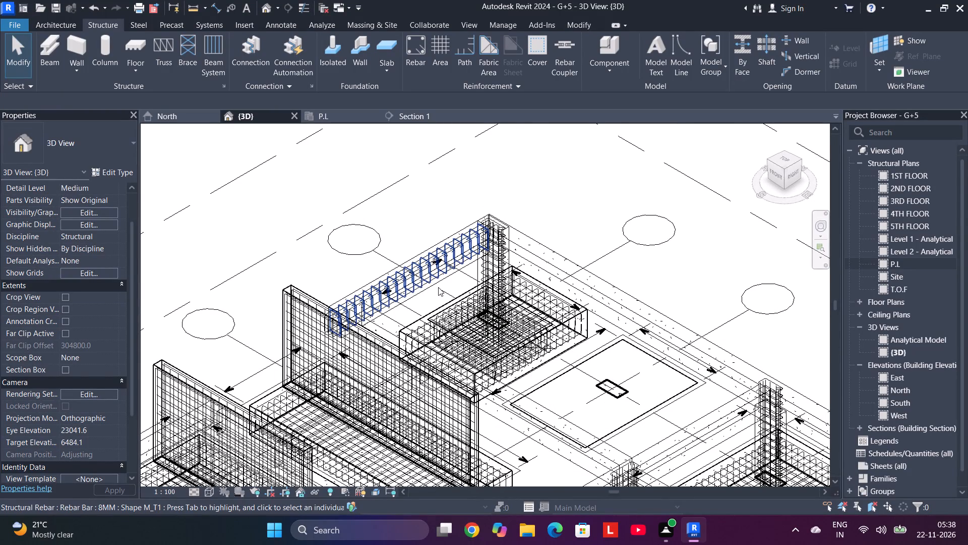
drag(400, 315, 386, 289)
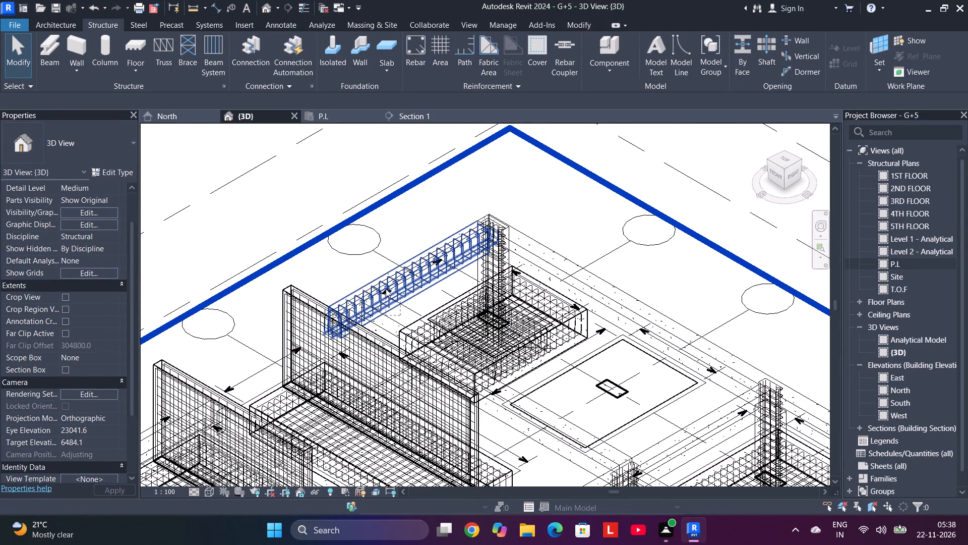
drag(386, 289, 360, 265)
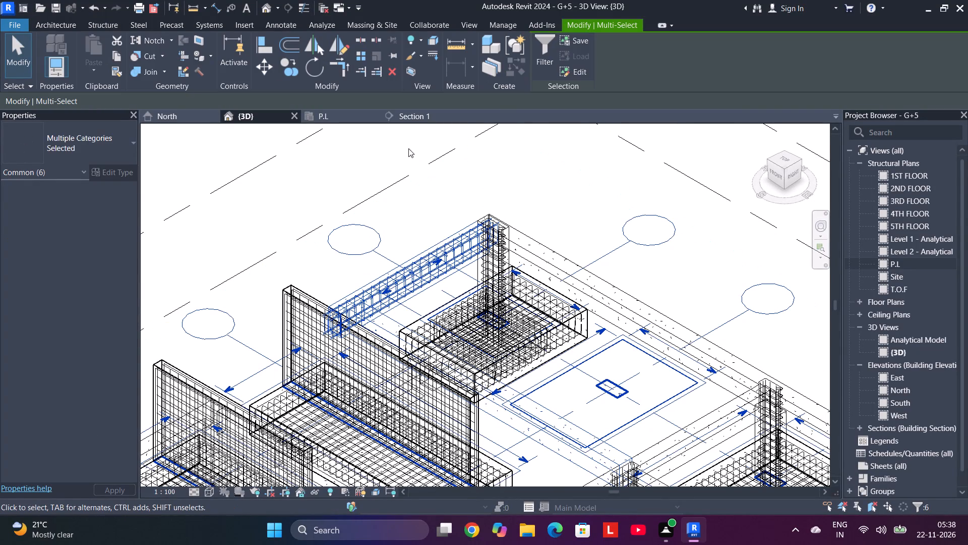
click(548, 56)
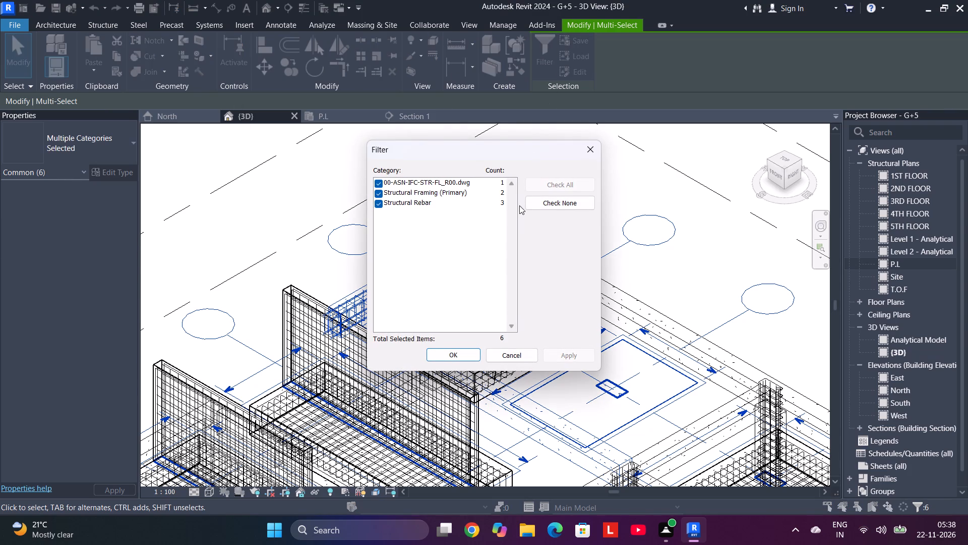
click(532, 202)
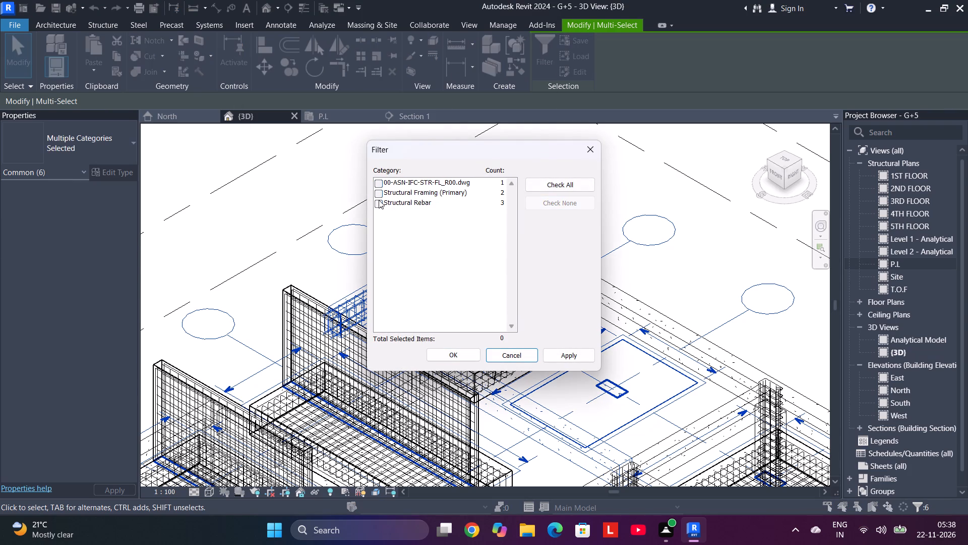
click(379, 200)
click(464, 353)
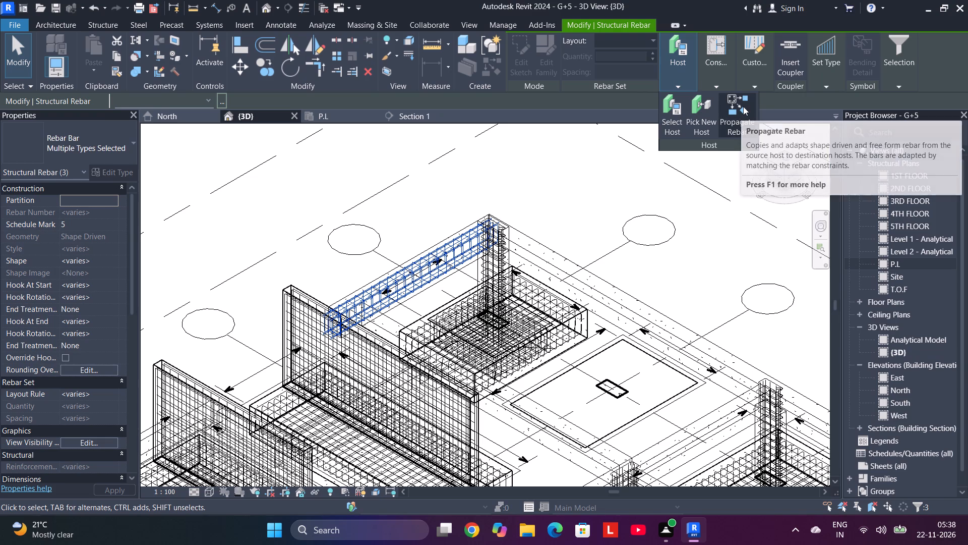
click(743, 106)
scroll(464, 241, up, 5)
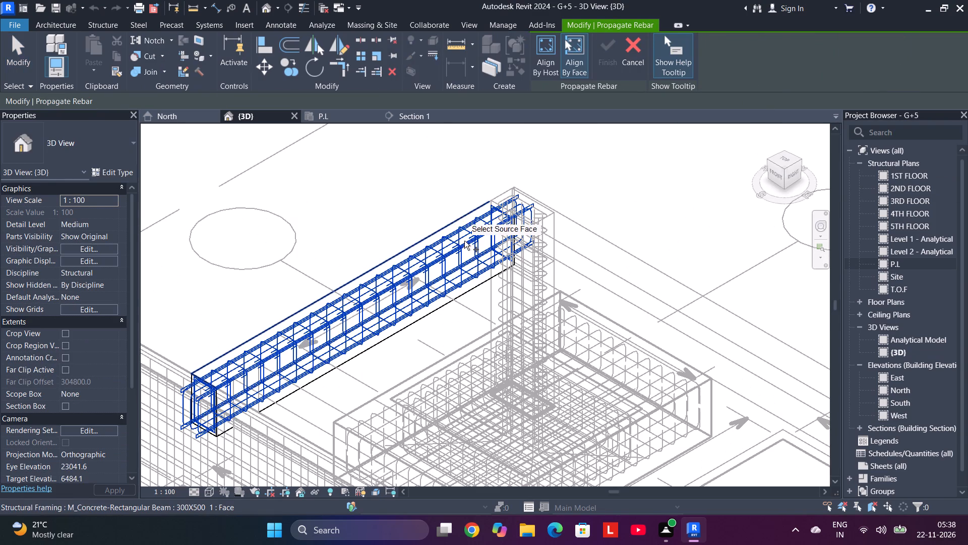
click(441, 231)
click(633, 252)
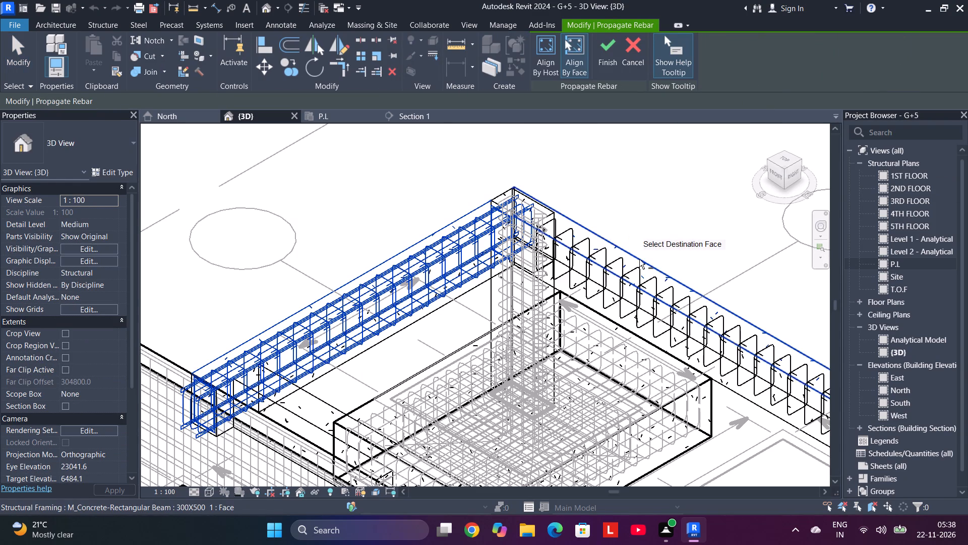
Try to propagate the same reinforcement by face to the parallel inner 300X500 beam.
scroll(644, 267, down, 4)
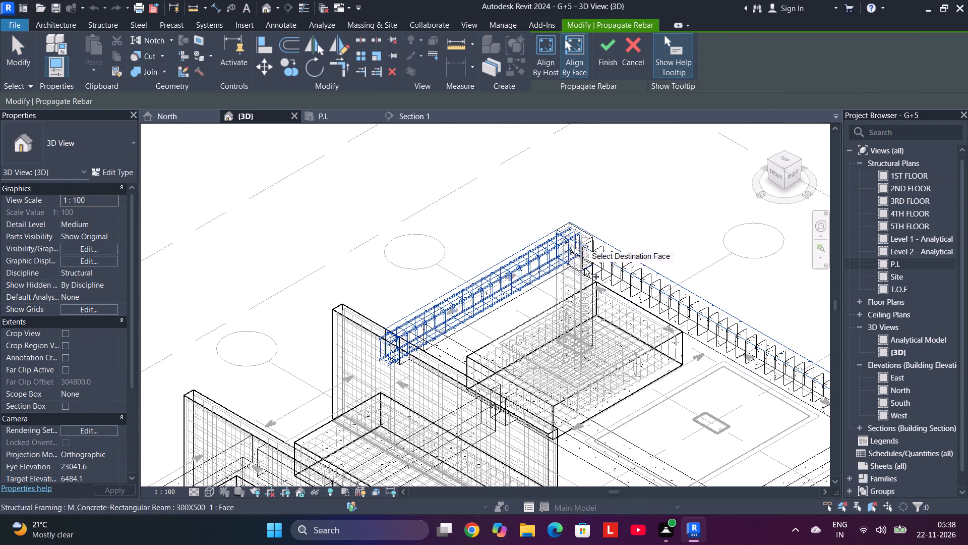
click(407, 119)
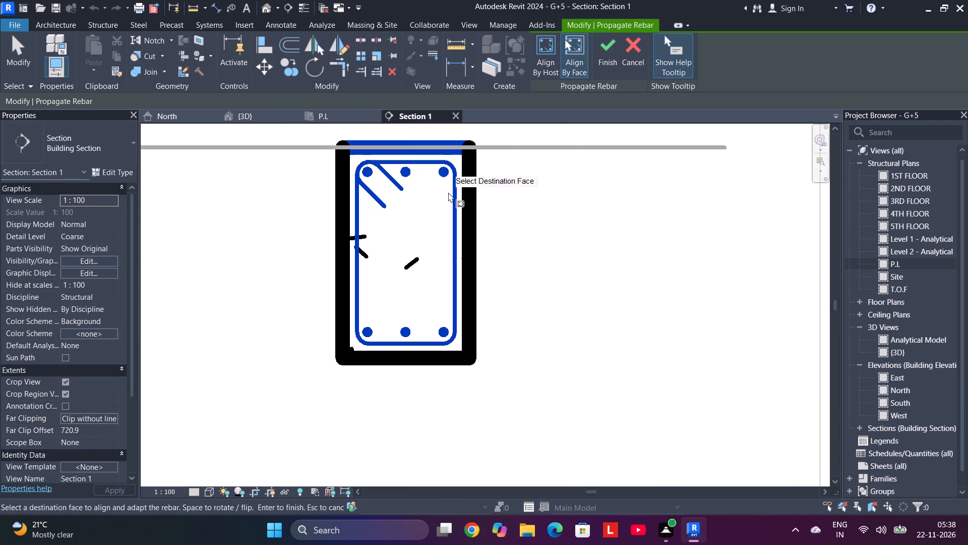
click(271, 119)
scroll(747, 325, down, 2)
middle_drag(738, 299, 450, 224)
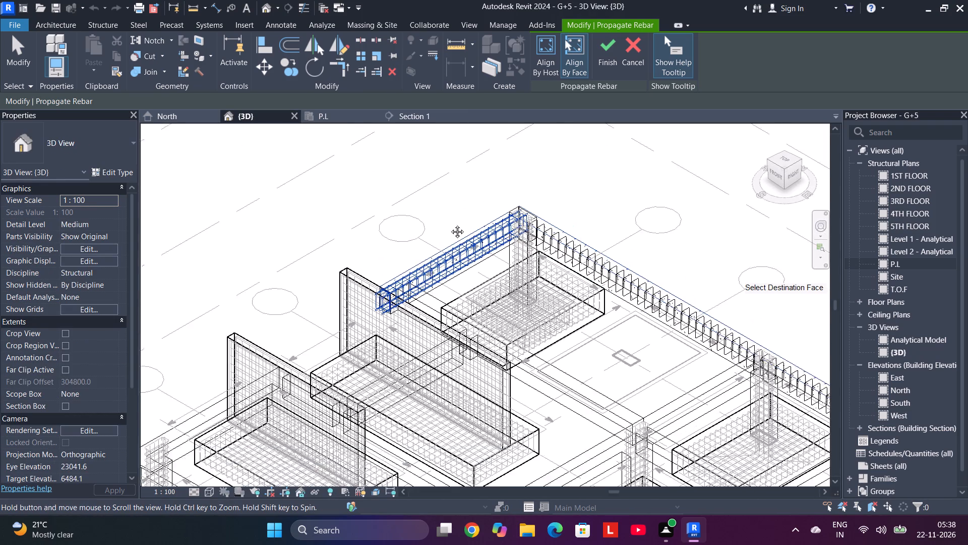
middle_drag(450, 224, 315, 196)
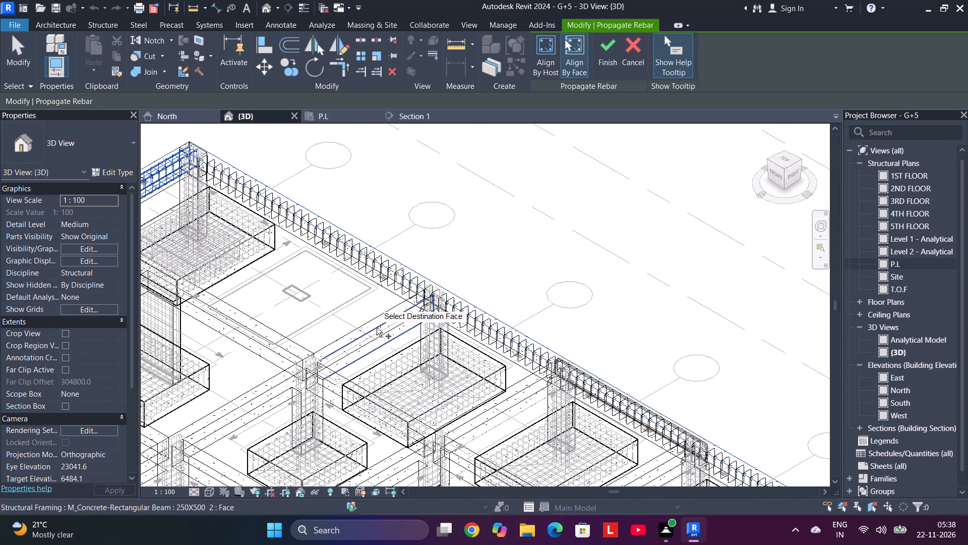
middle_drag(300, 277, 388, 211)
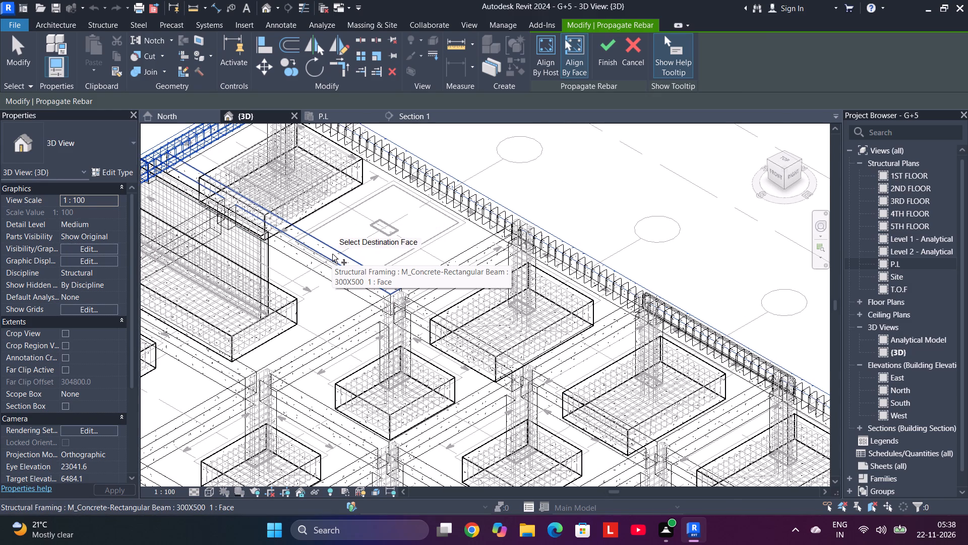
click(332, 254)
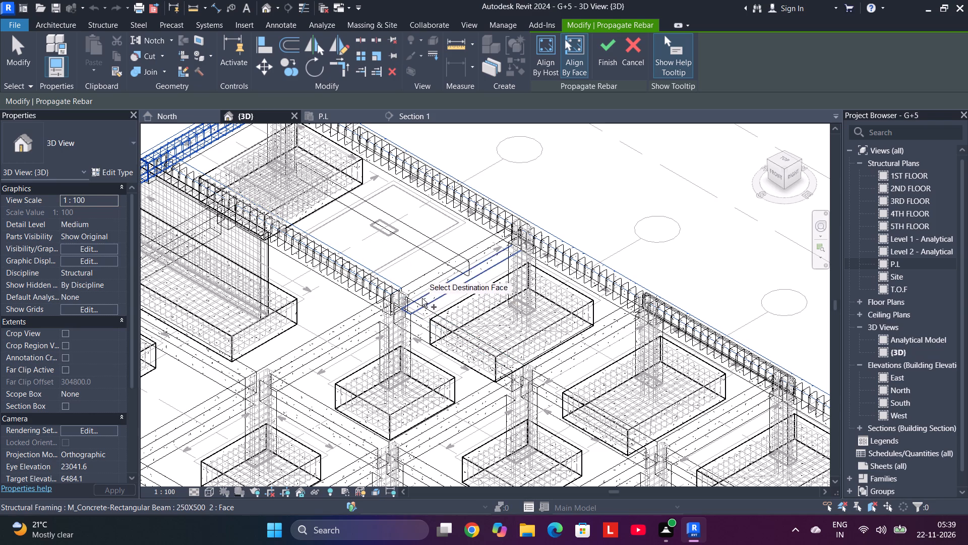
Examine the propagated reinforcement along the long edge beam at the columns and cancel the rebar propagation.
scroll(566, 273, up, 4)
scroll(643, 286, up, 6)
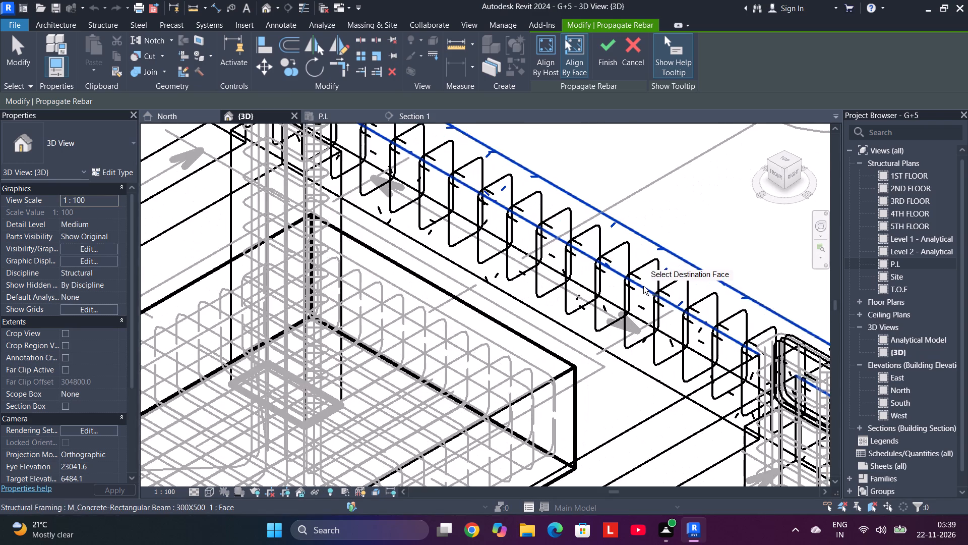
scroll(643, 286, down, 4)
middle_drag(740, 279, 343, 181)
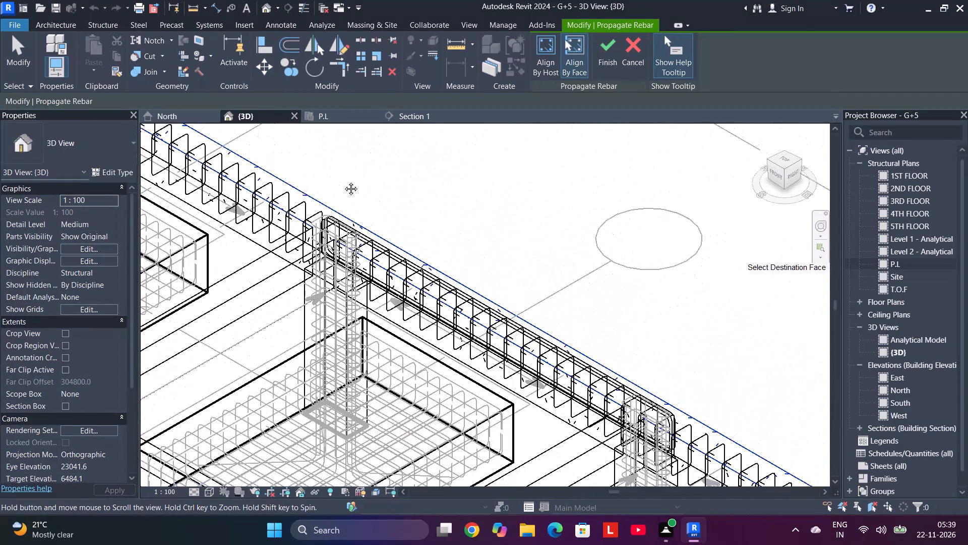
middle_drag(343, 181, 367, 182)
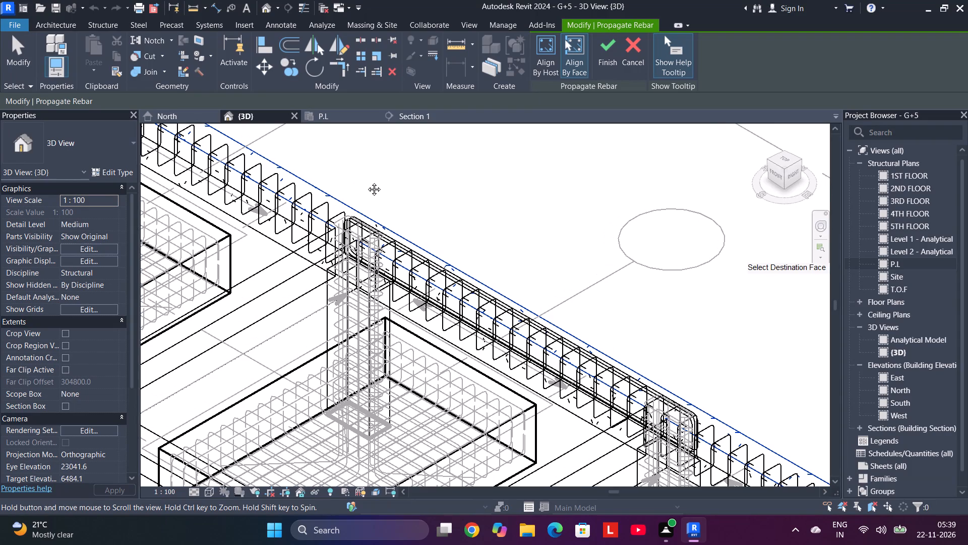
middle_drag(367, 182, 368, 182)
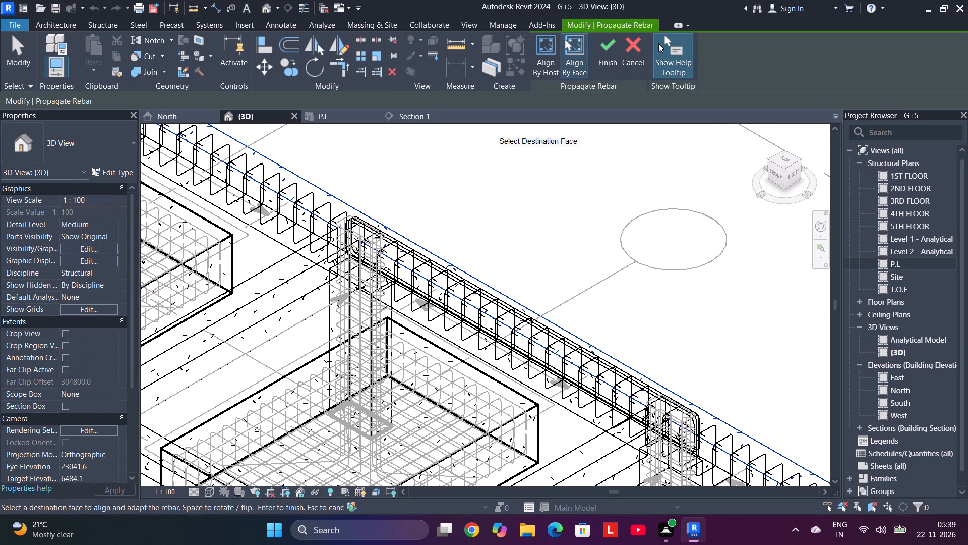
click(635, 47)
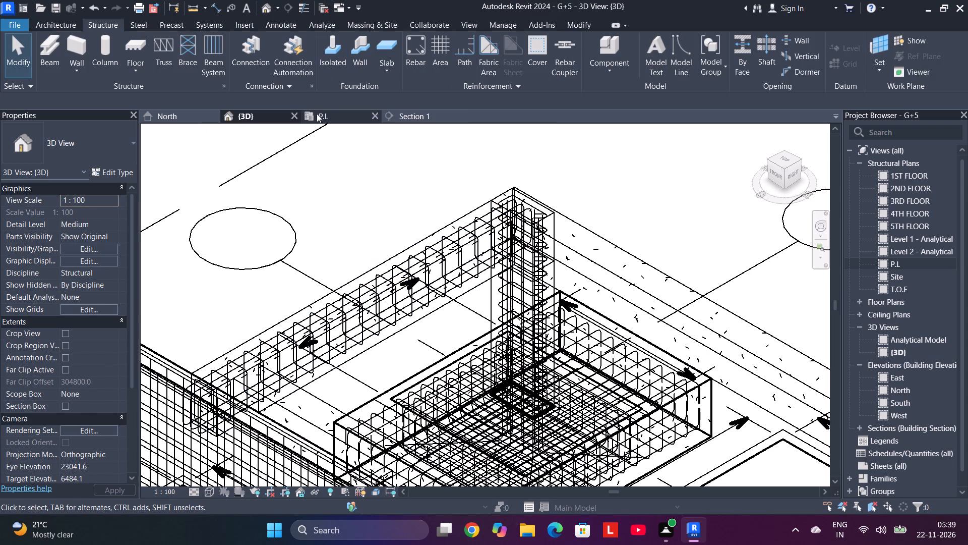
Widen Section 1's crop region on both sides to take in the whole row of P.L beams.
click(402, 119)
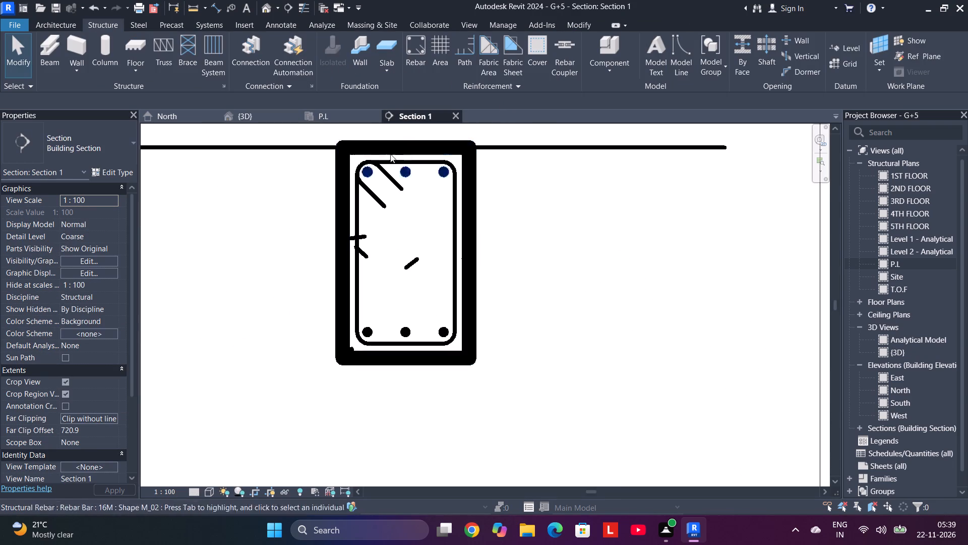
scroll(445, 233, down, 11)
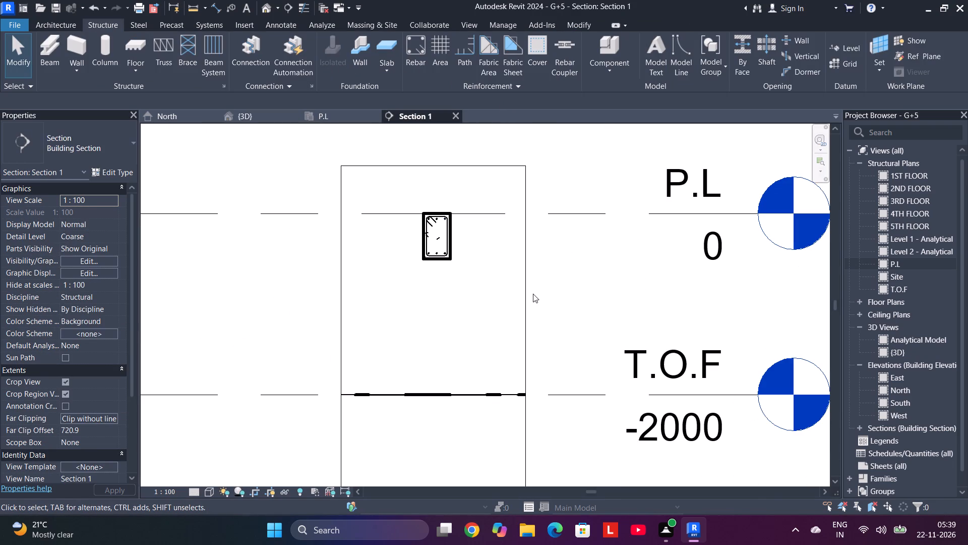
click(525, 292)
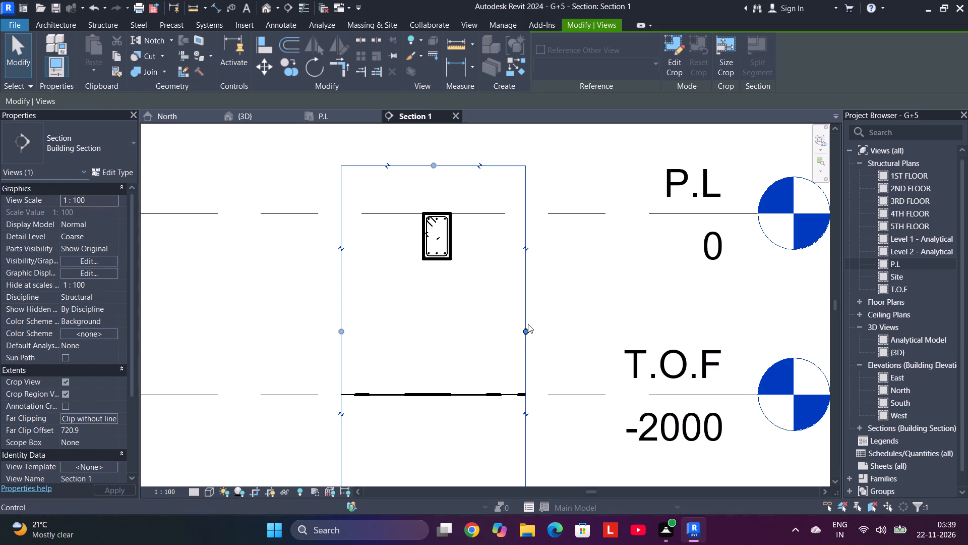
drag(528, 324, 749, 330)
scroll(719, 330, down, 10)
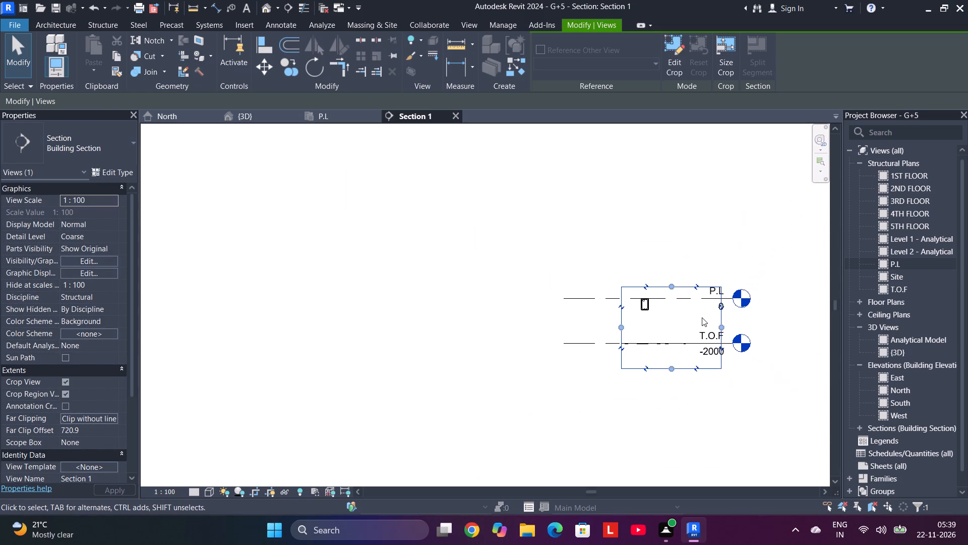
drag(621, 324, 359, 270)
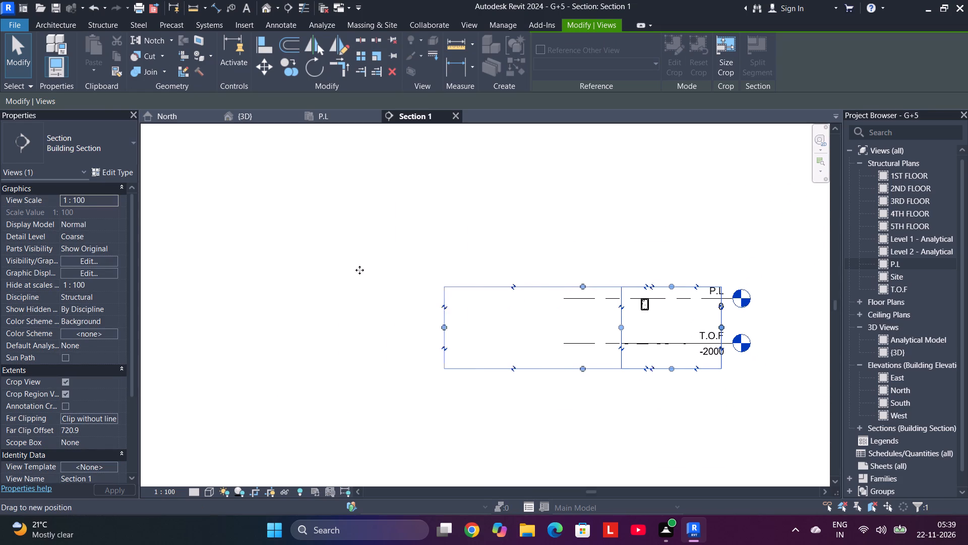
drag(359, 270, 146, 231)
middle_drag(332, 224, 567, 220)
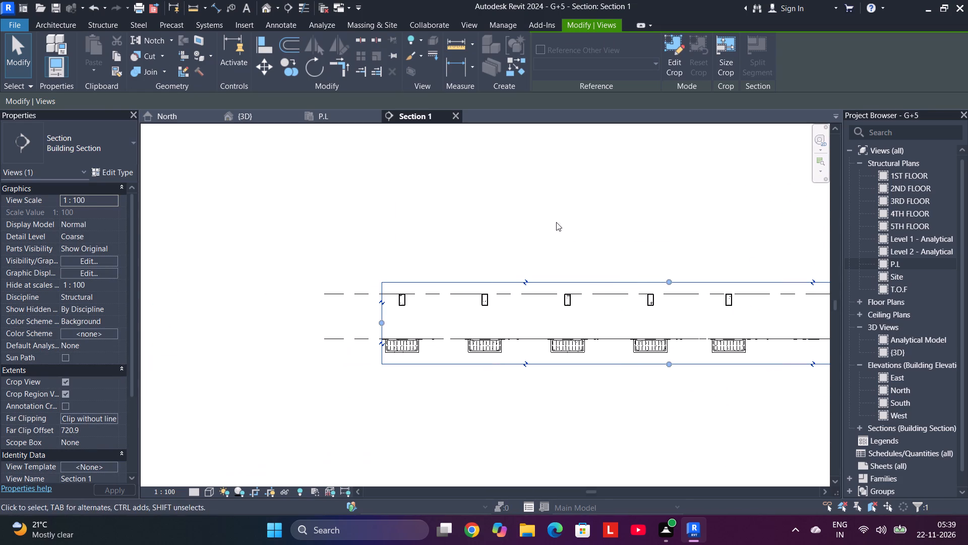
drag(380, 320, 296, 318)
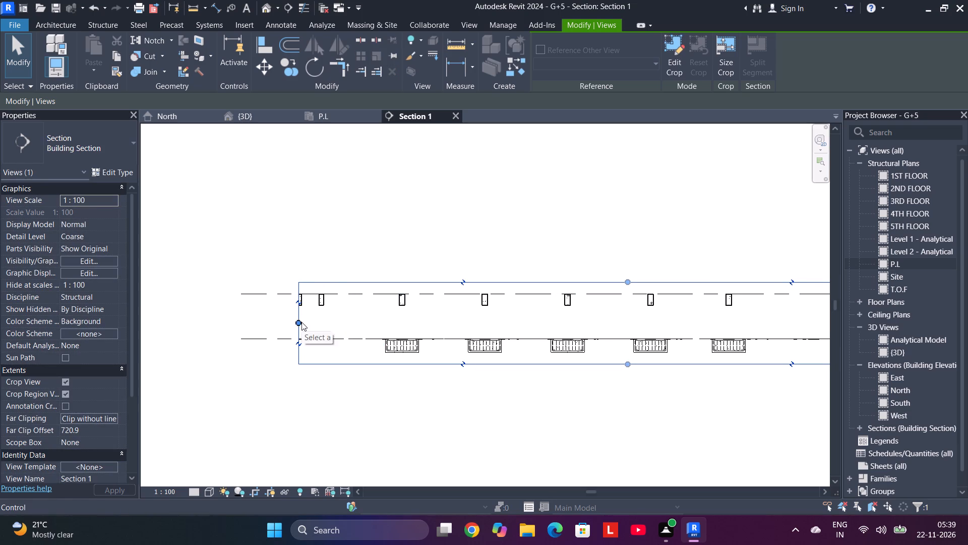
drag(301, 322, 236, 313)
Examine the beam cross-sections in Section 1 and compare their positions with the beam layout on the P.L plan.
scroll(312, 293, up, 1)
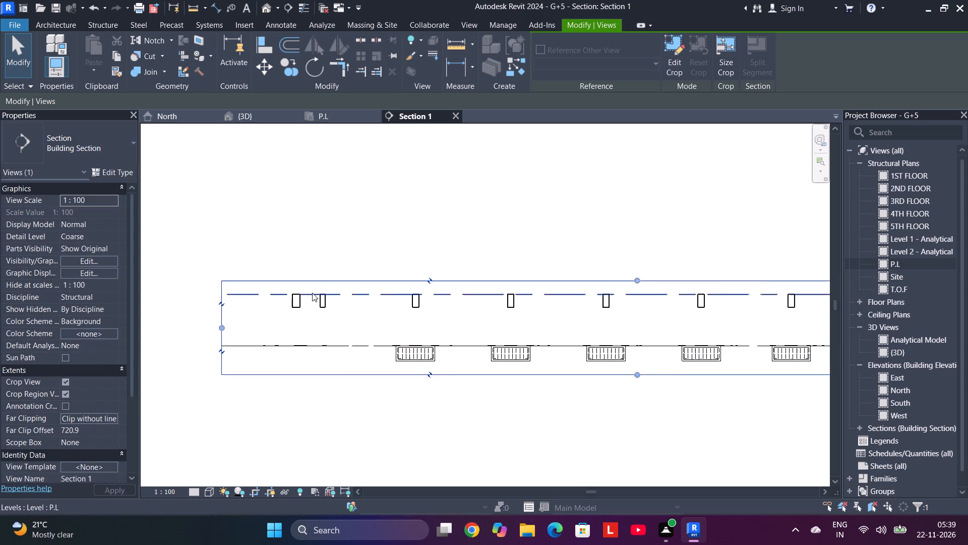
scroll(312, 293, up, 4)
scroll(427, 316, down, 5)
middle_drag(526, 320, 251, 291)
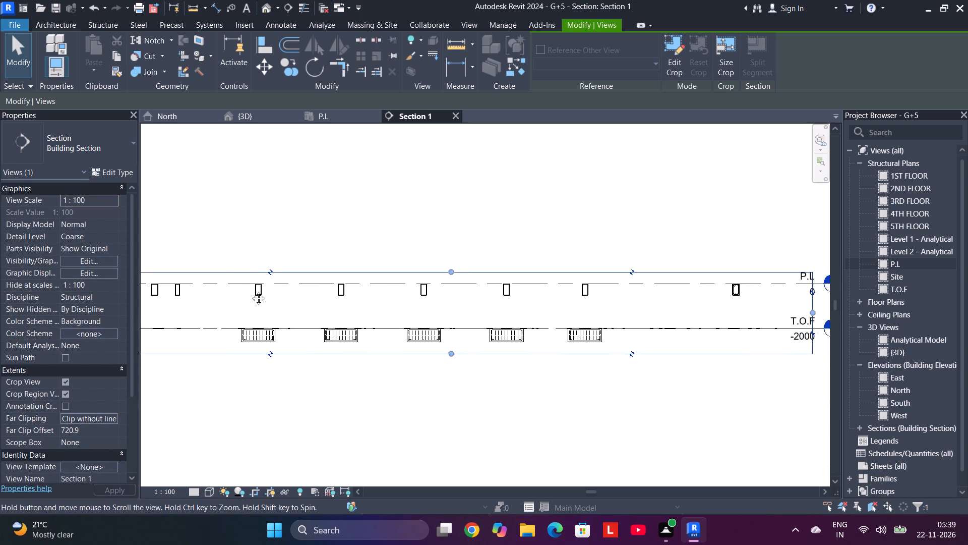
middle_drag(251, 291, 209, 285)
scroll(621, 291, up, 4)
scroll(686, 275, up, 4)
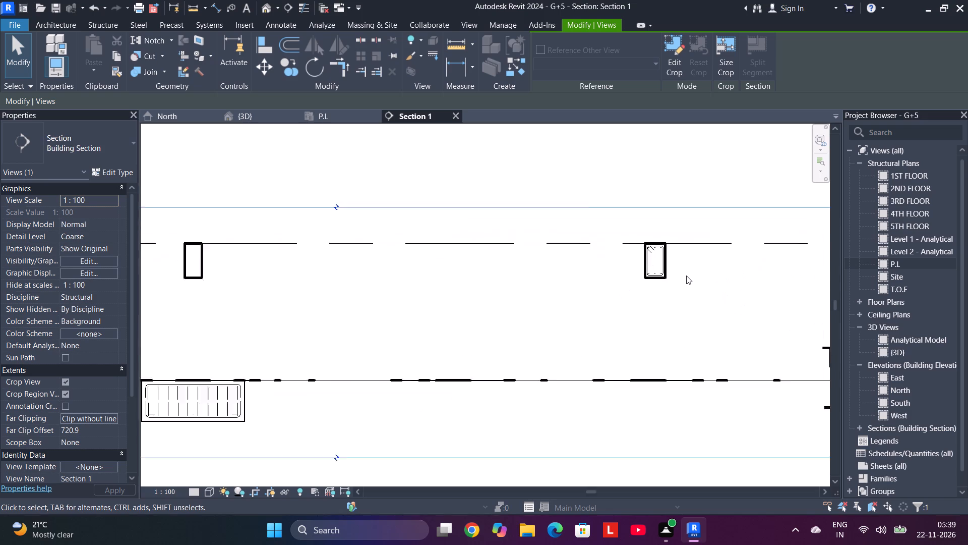
scroll(686, 276, up, 5)
drag(666, 297, 682, 309)
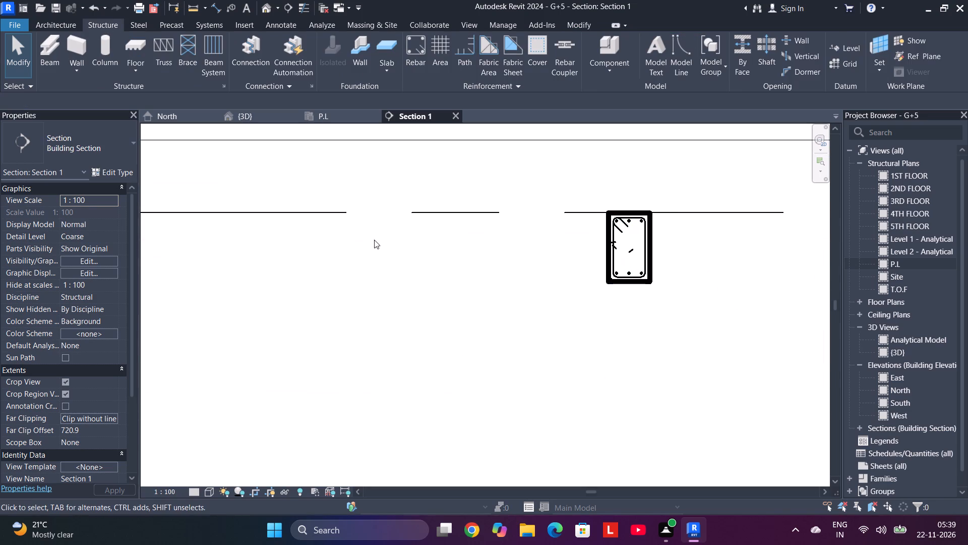
click(324, 113)
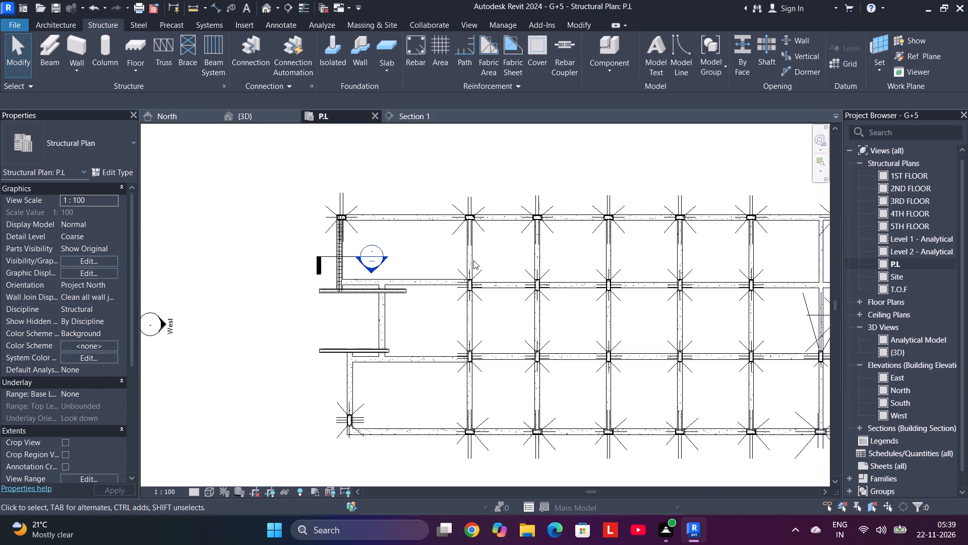
scroll(473, 260, up, 4)
scroll(473, 260, down, 3)
scroll(473, 260, up, 3)
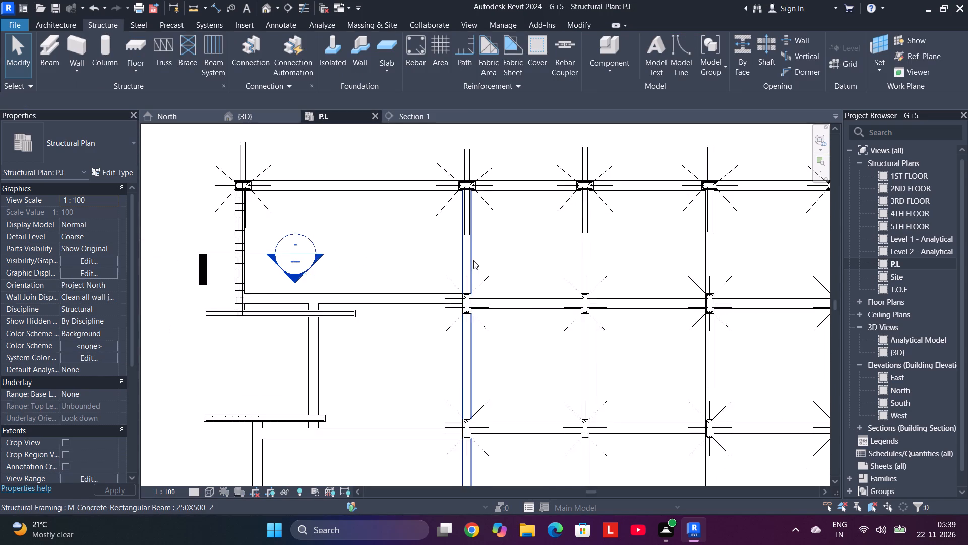
scroll(473, 260, down, 4)
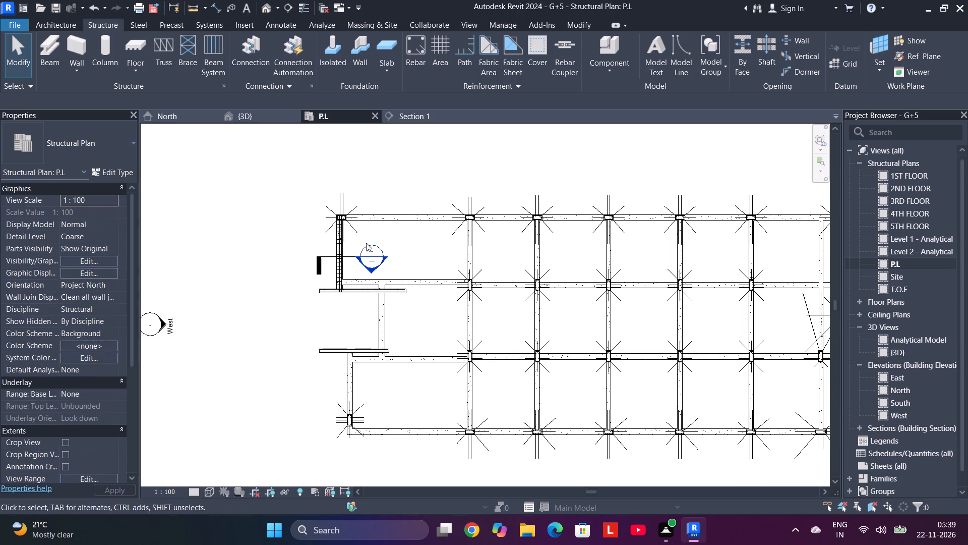
Place an M_T1 stirrup, parallel to the work plane, in the unreinforced 250X500 beam cross-section in Section 1.
click(411, 114)
scroll(400, 280, down, 8)
middle_drag(286, 266, 457, 270)
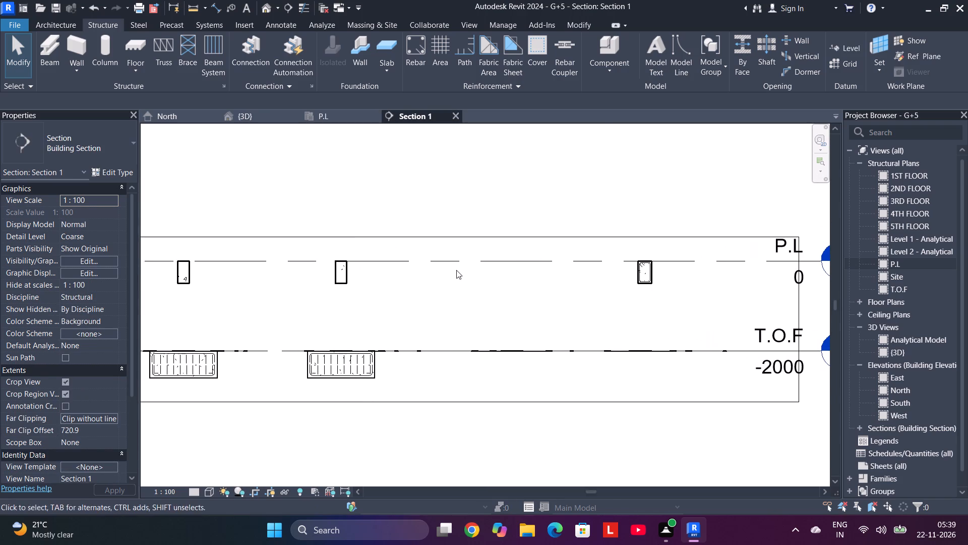
scroll(323, 274, up, 9)
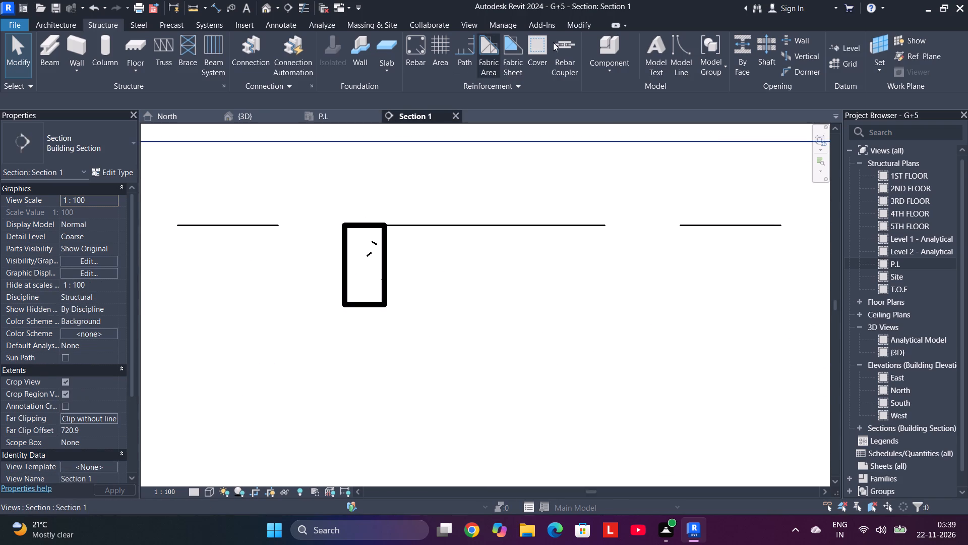
click(534, 55)
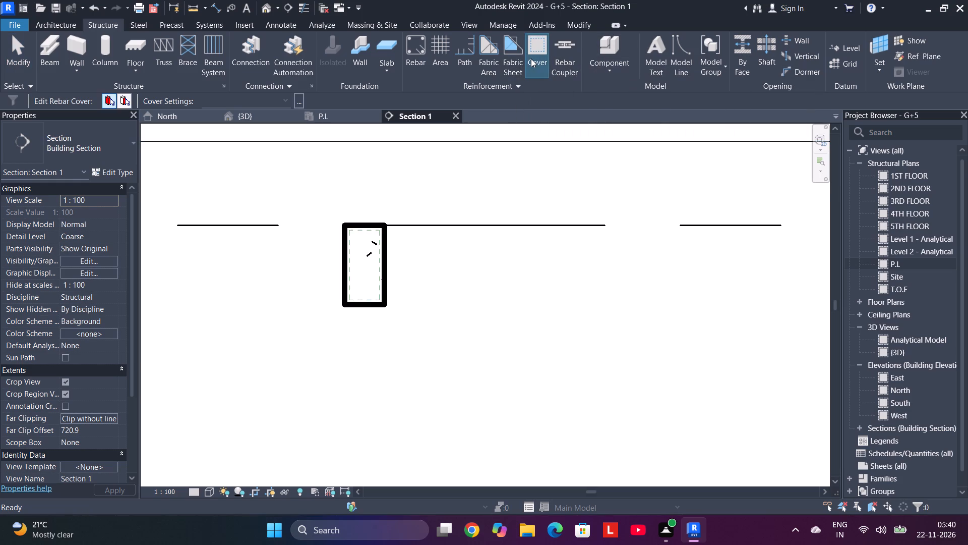
click(410, 62)
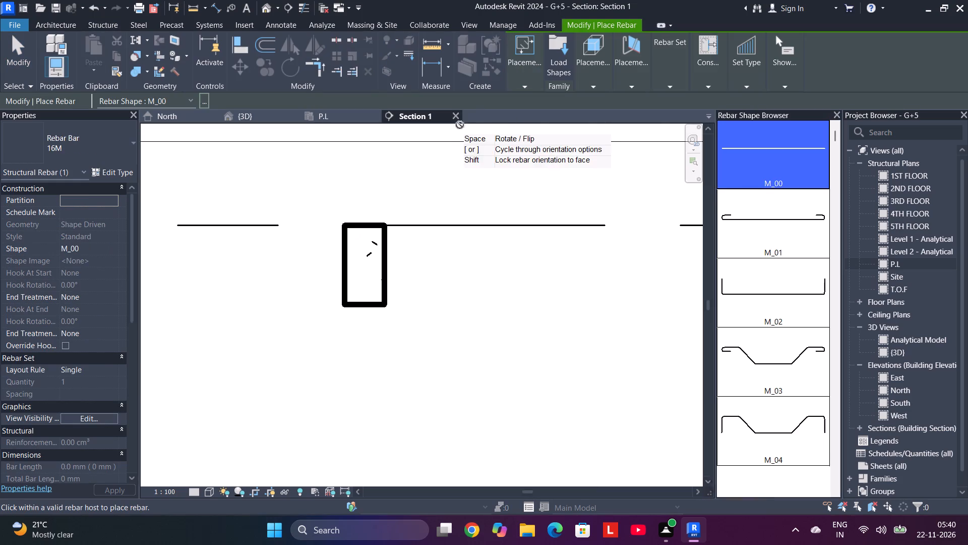
drag(836, 139, 838, 292)
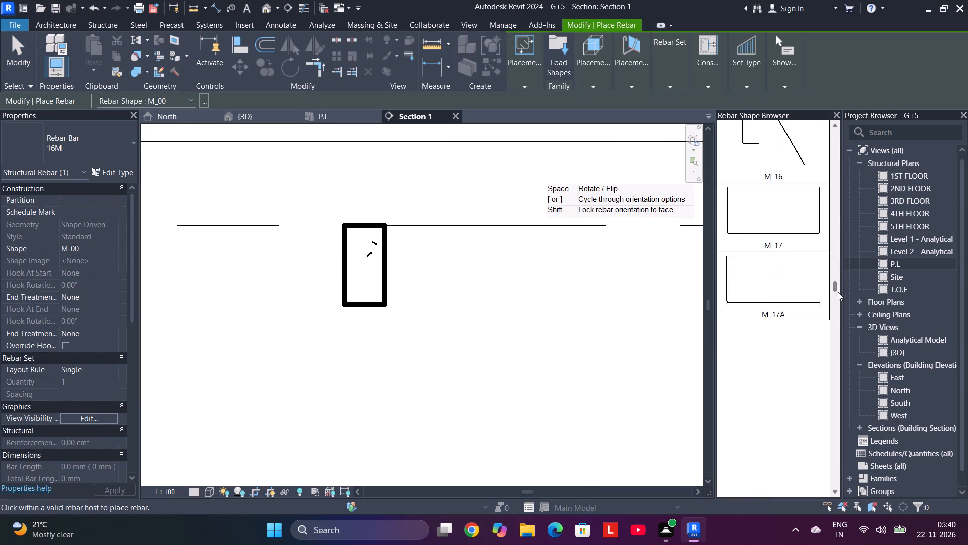
drag(838, 292, 847, 423)
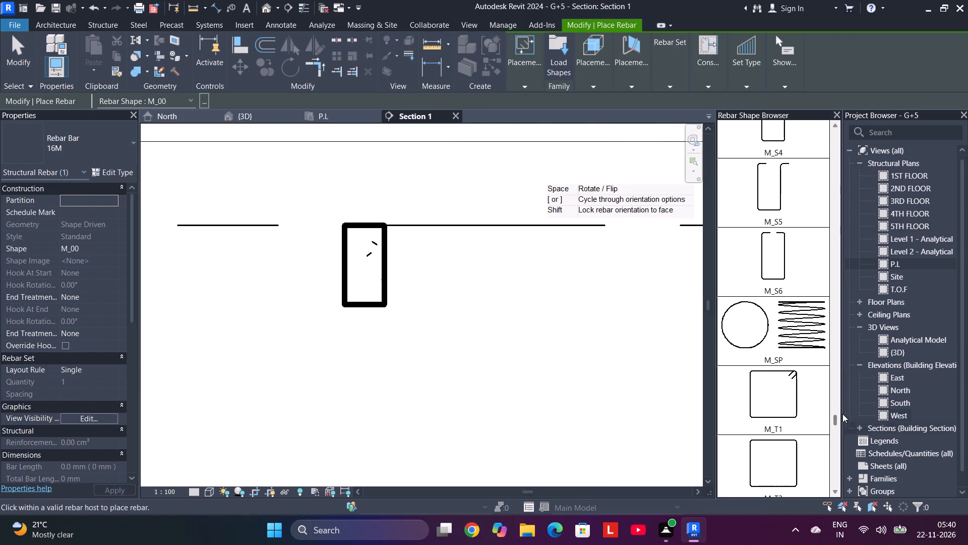
click(789, 396)
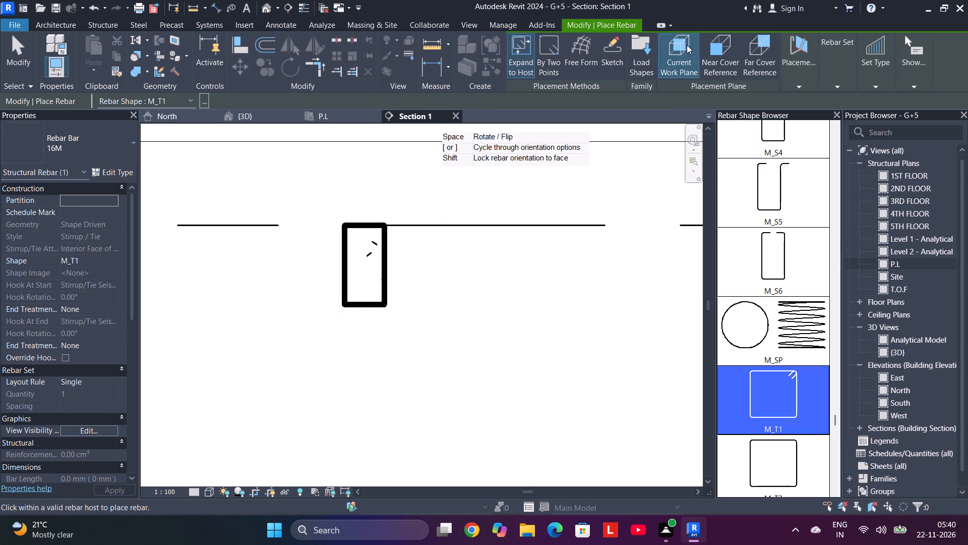
click(793, 68)
click(806, 119)
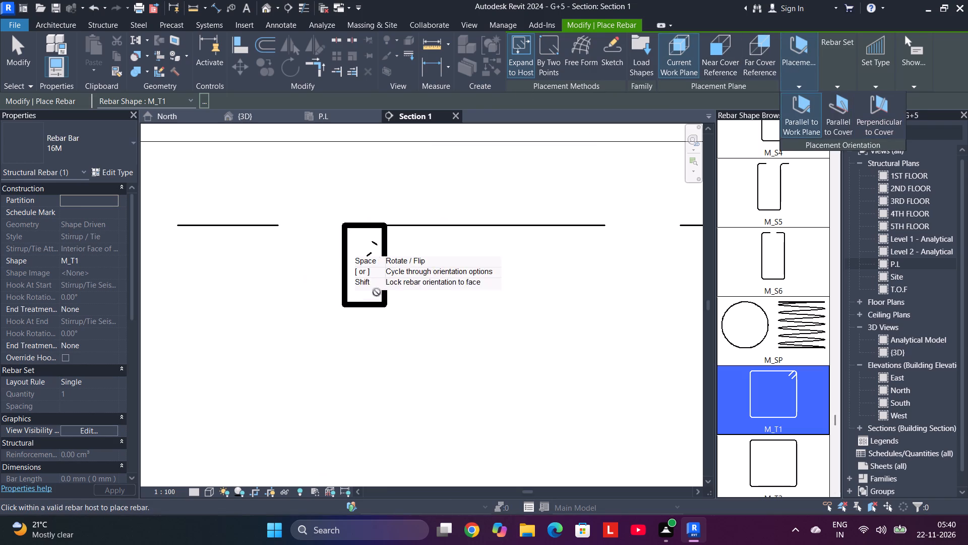
click(378, 292)
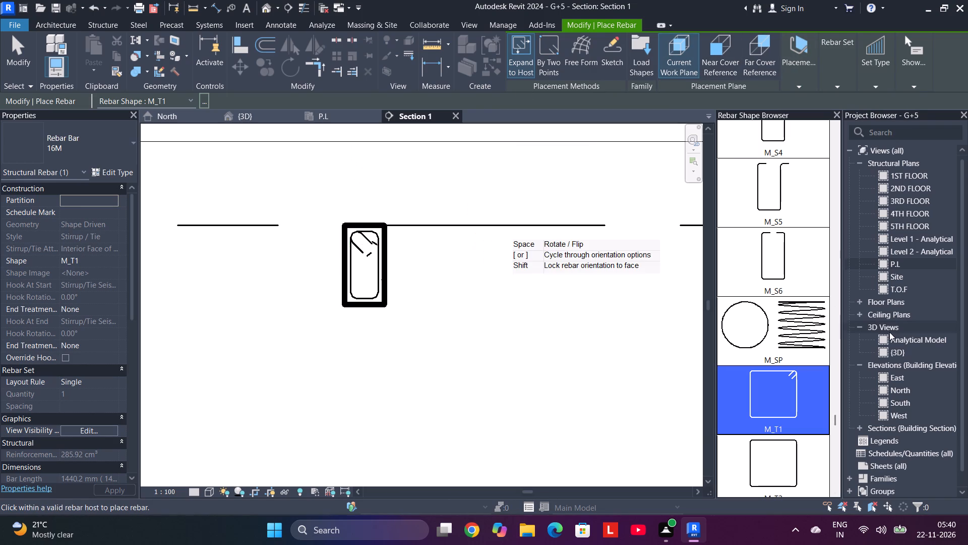
Place a straight 16M M_00 bar, perpendicular to cover, inside the stirrup's upper corner next to its hooks.
drag(837, 417, 862, 117)
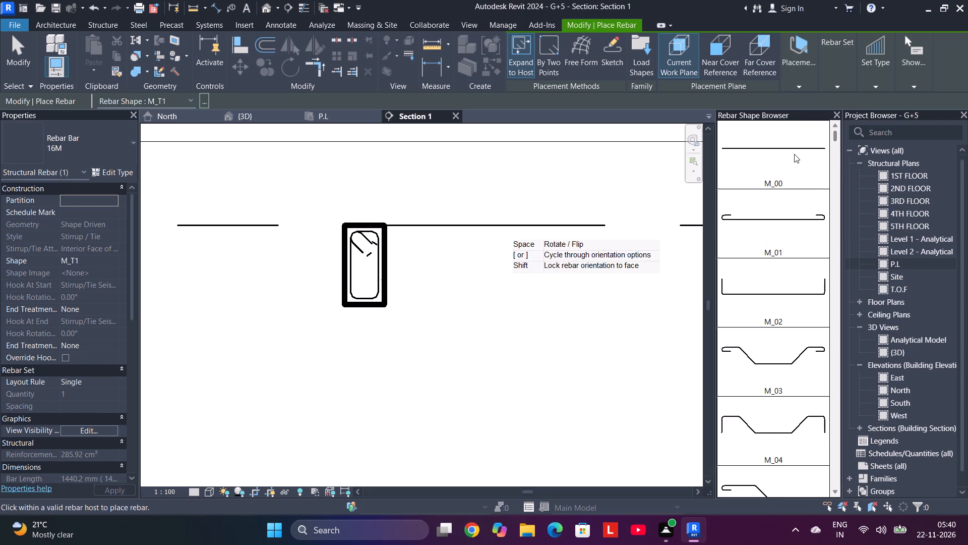
click(794, 154)
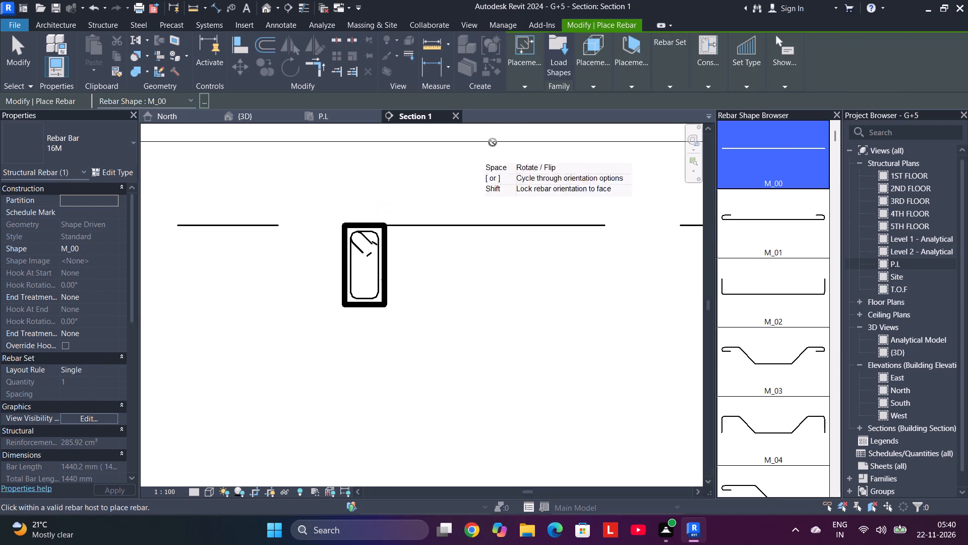
click(623, 63)
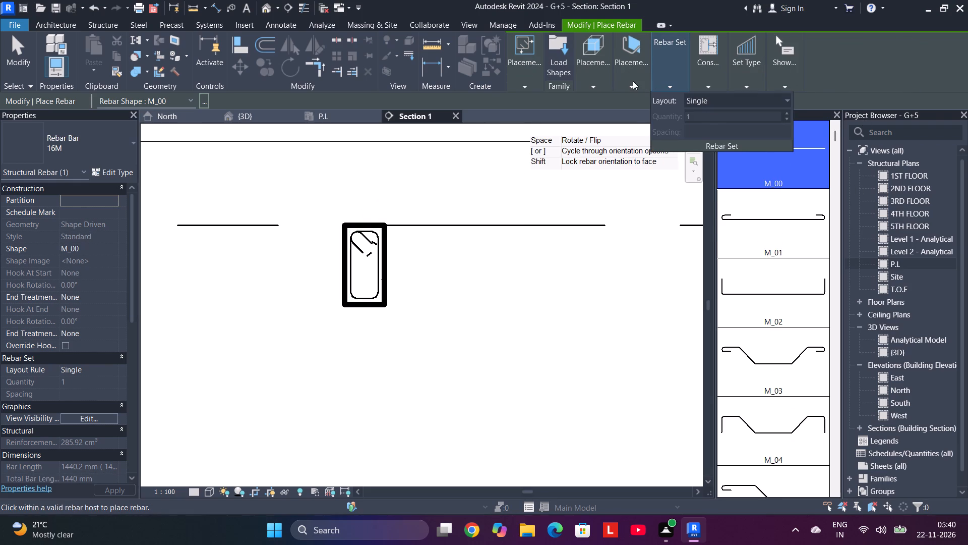
click(632, 81)
click(709, 99)
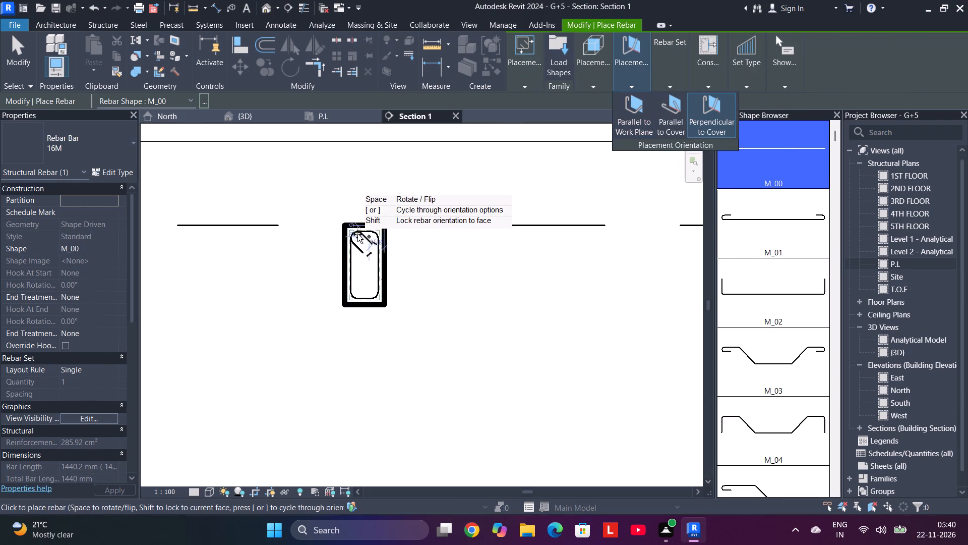
scroll(358, 240, up, 5)
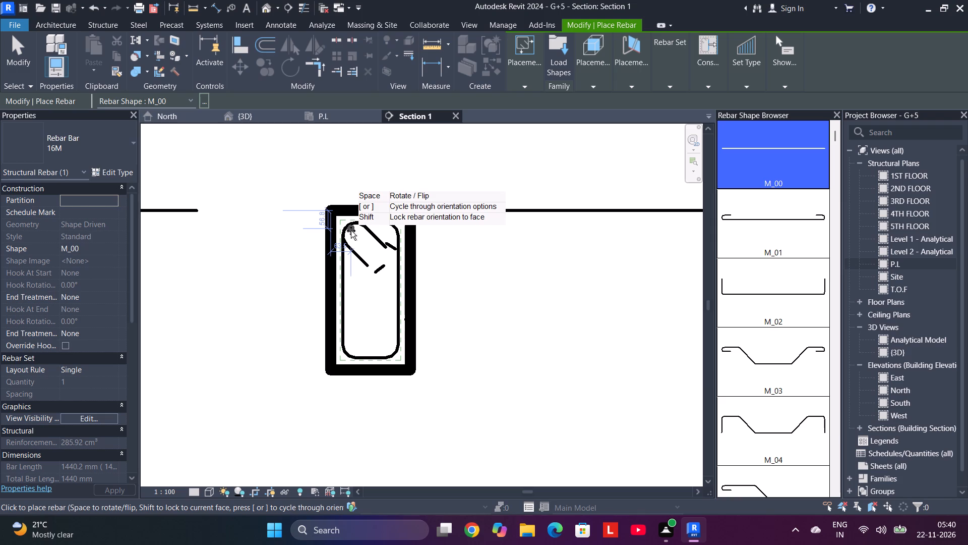
click(351, 231)
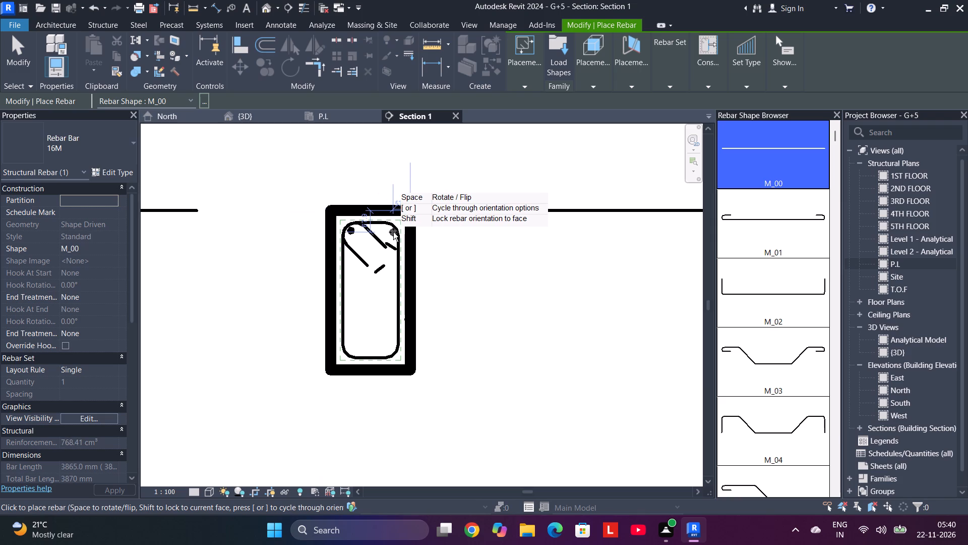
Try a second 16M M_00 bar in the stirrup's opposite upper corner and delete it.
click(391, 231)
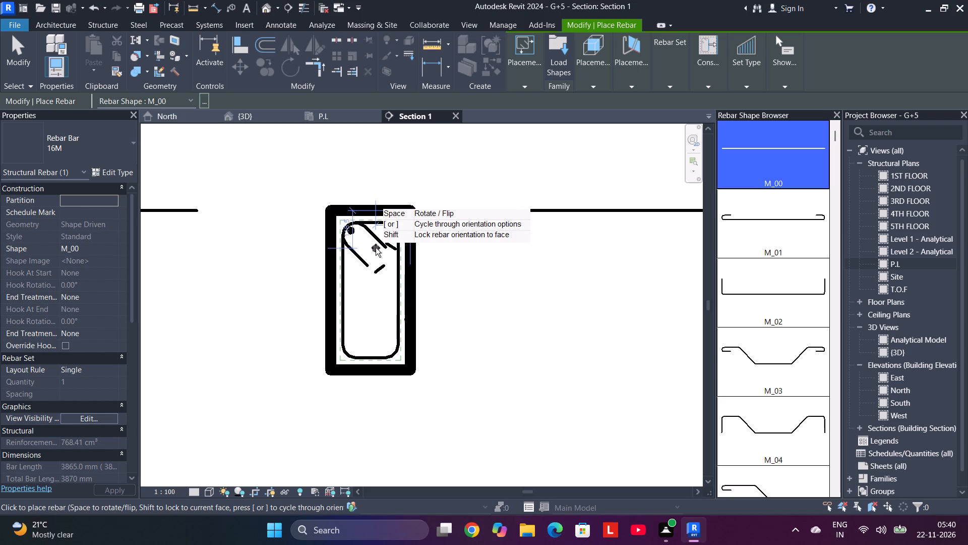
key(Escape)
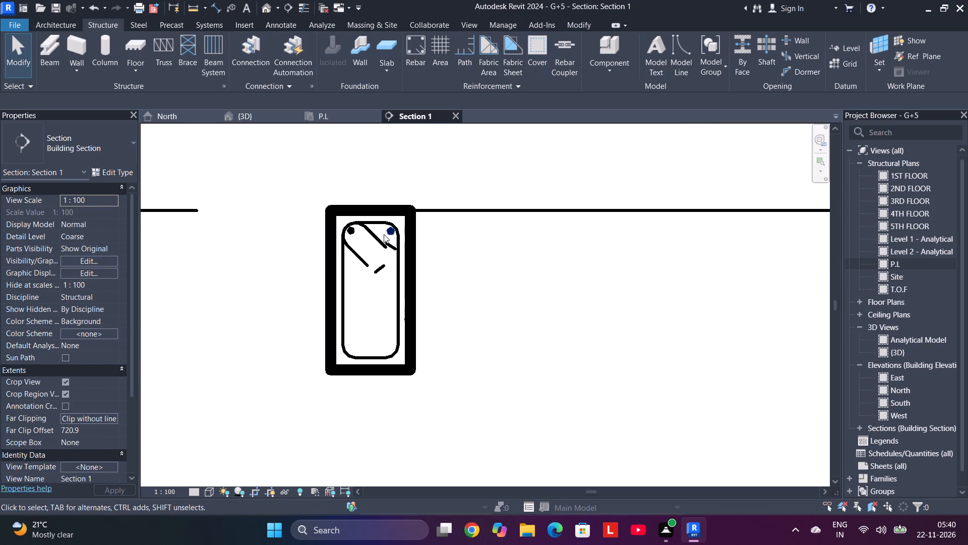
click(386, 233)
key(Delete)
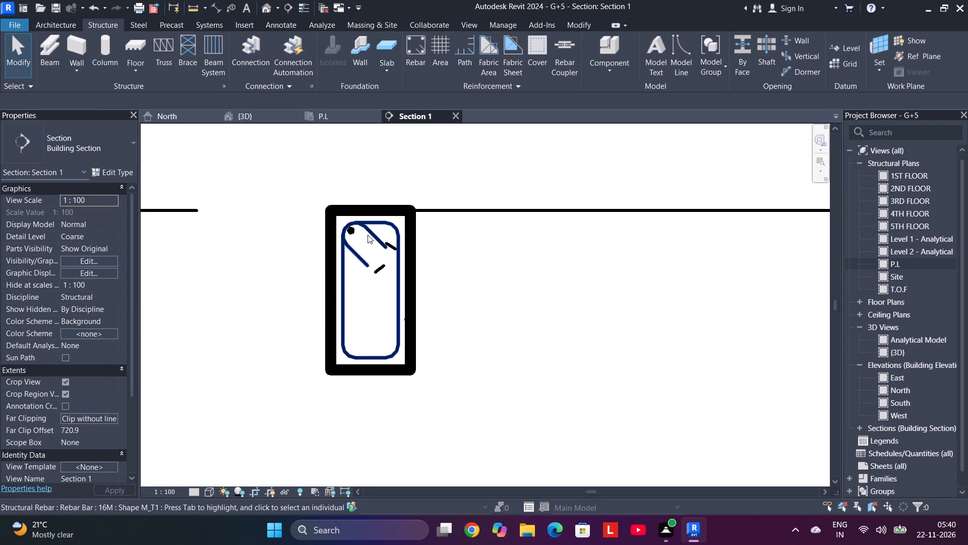
Change the new M_T1 stirrup's rebar type to 8MM.
click(362, 227)
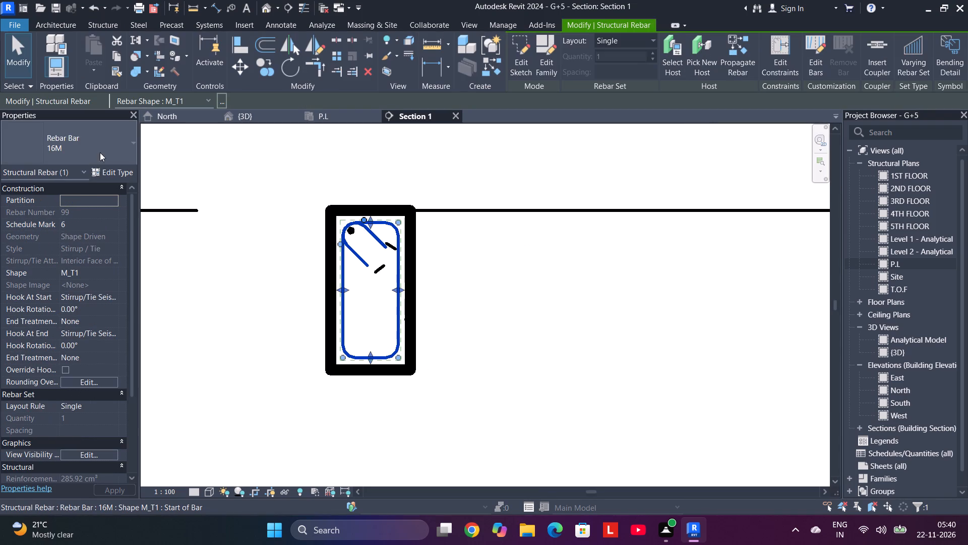
click(100, 145)
click(73, 206)
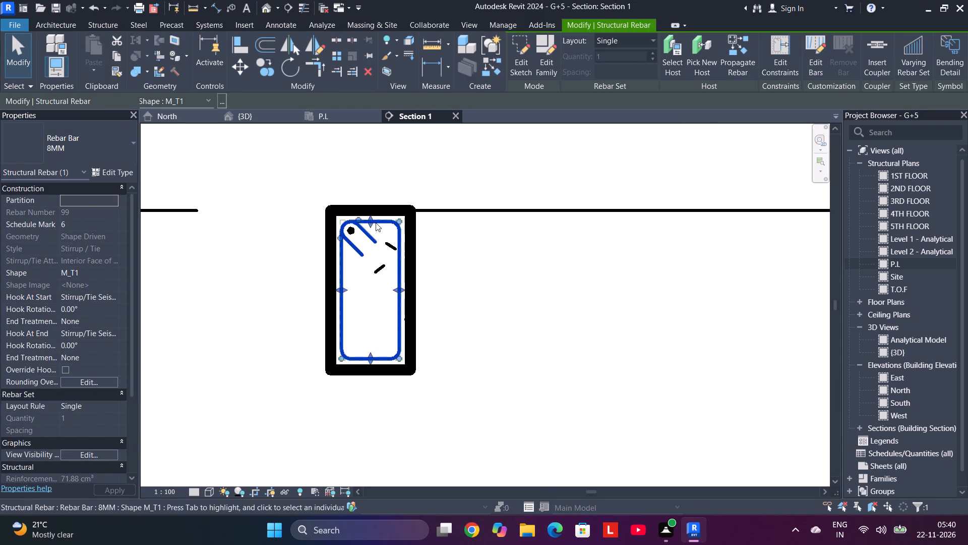
Set the top 16M bar's layout to Fixed Number with a quantity of 3.
scroll(353, 237, up, 5)
click(353, 227)
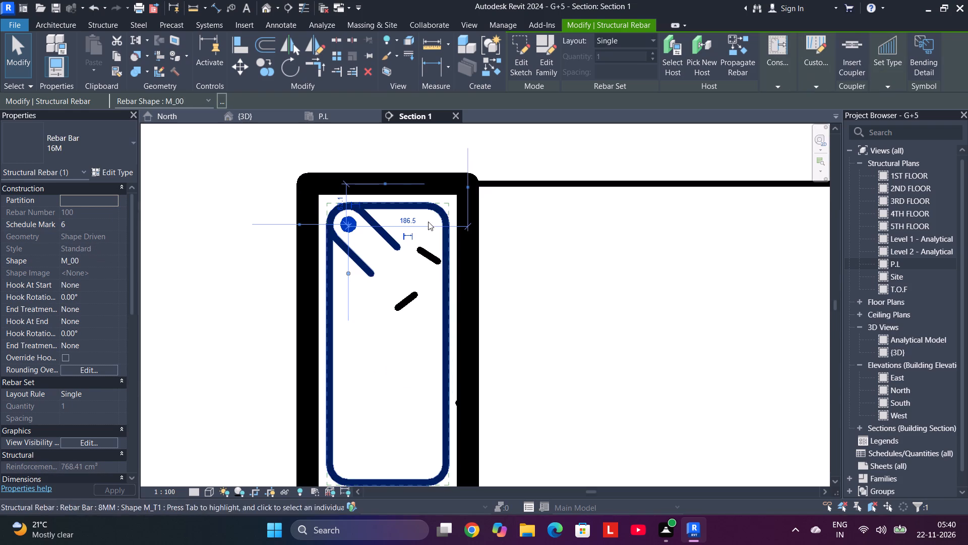
click(641, 32)
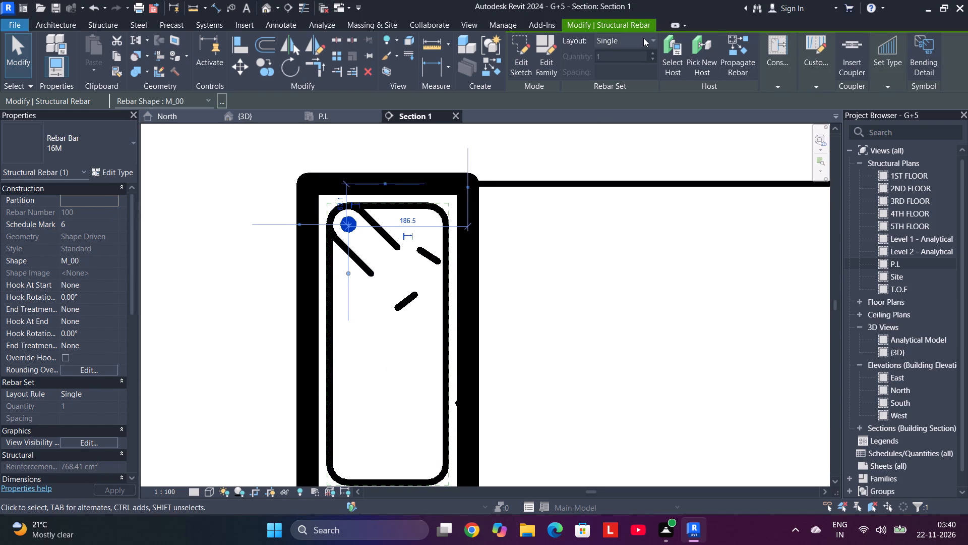
click(644, 40)
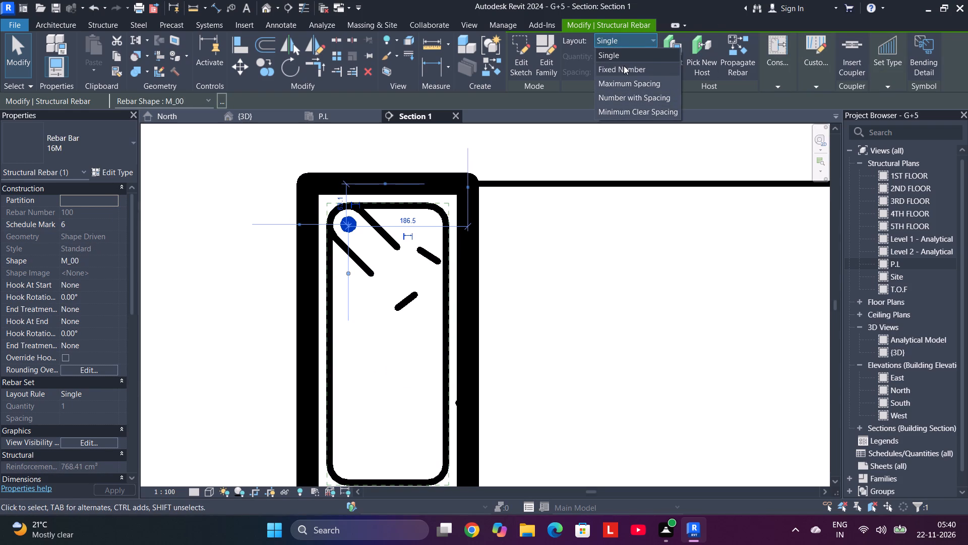
click(624, 66)
click(552, 223)
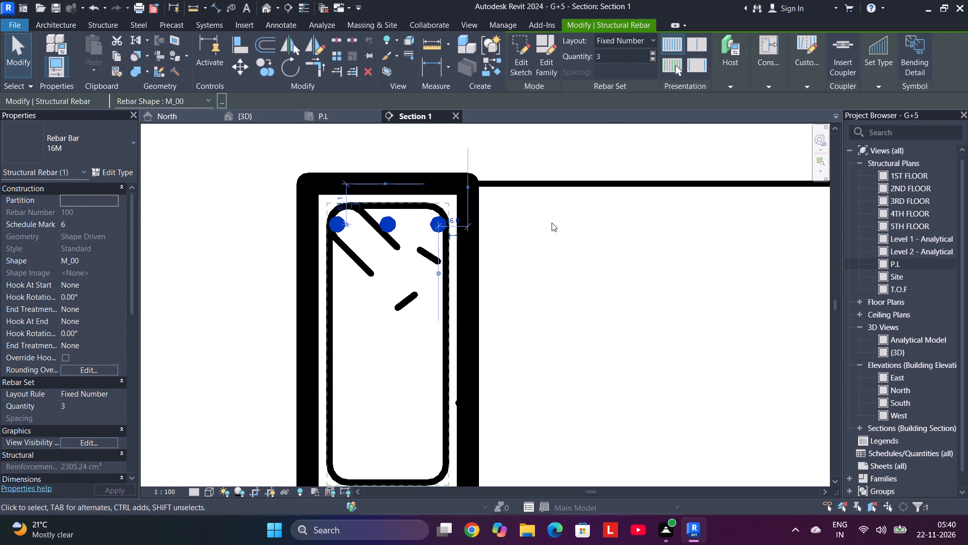
Adjust the position of the three-bar top set so it sits inside the stirrup's upper corners.
click(439, 223)
drag(439, 224, 429, 224)
middle_drag(520, 237, 603, 205)
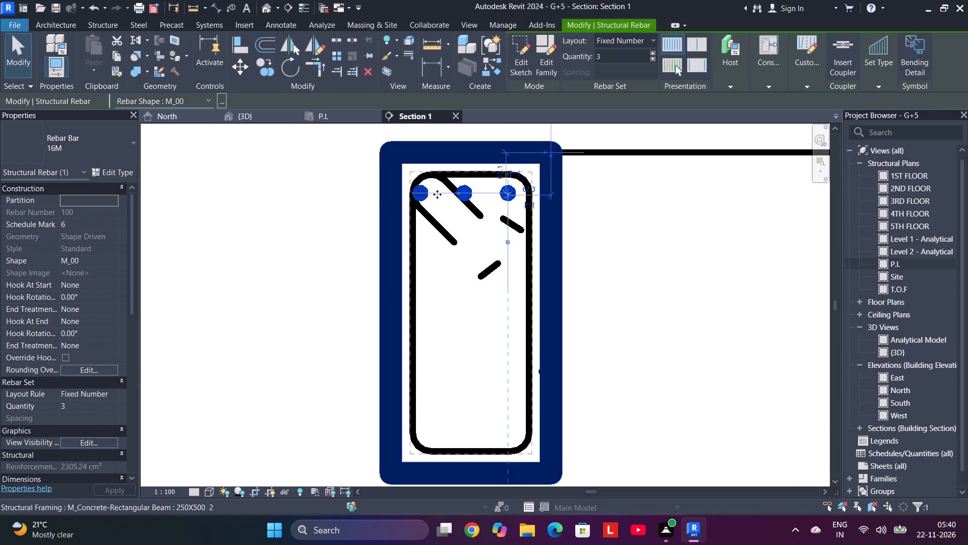
click(423, 193)
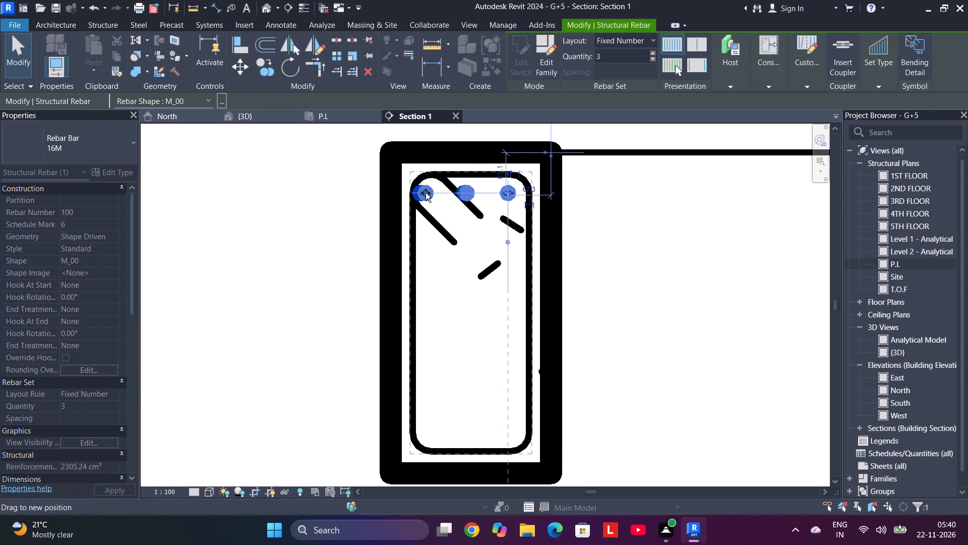
drag(511, 190, 517, 190)
key(Up)
key(Up)
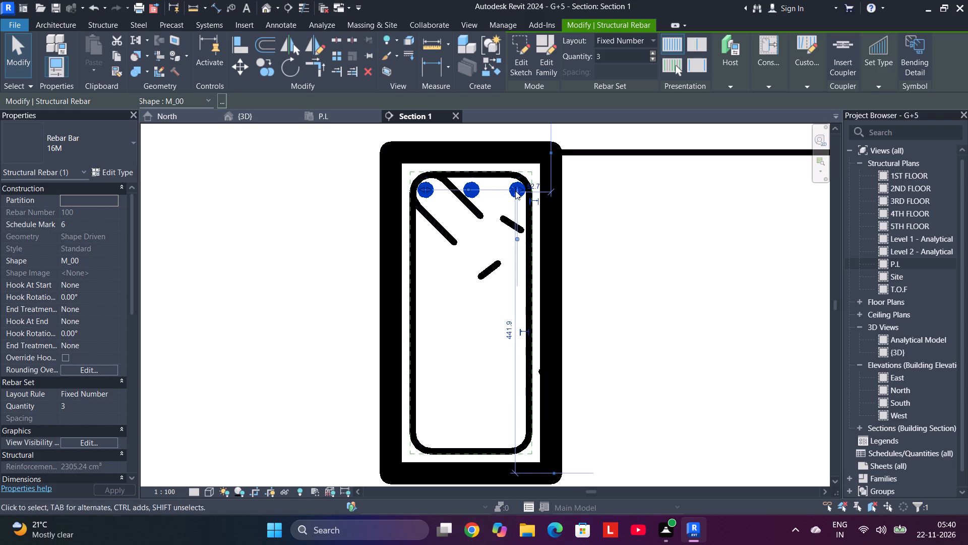
key(Down)
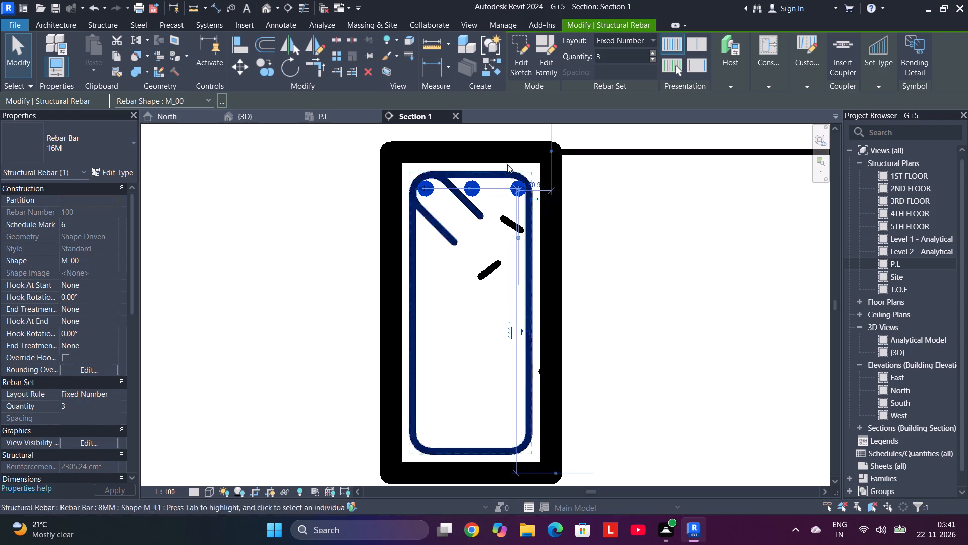
Give the three top bars Standard - 90 deg. hooks at both start and end.
click(114, 281)
click(105, 304)
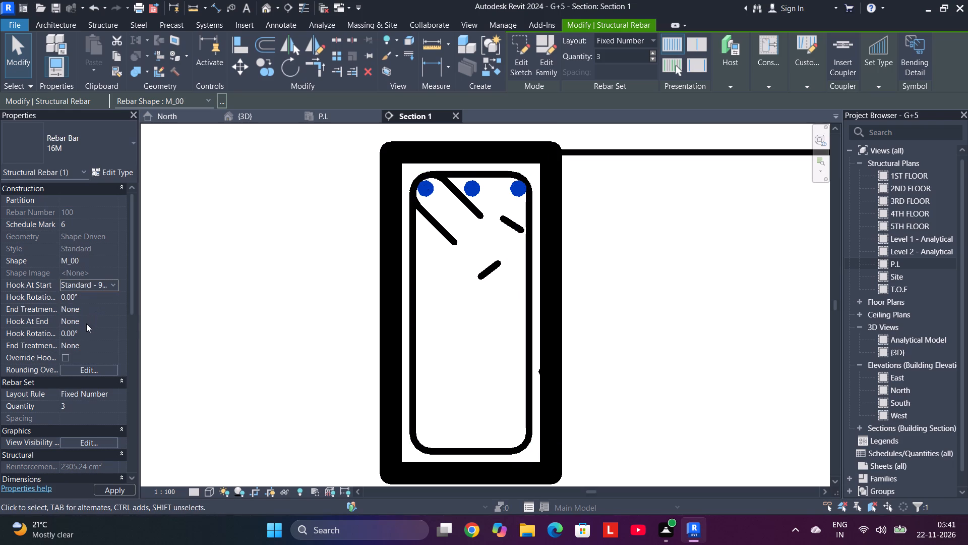
click(98, 323)
click(116, 322)
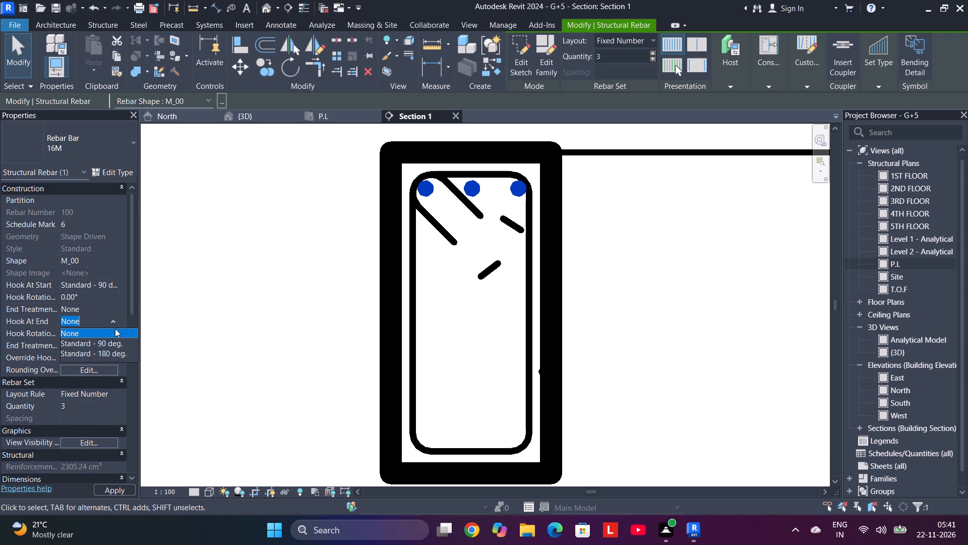
click(111, 342)
scroll(97, 294, down, 4)
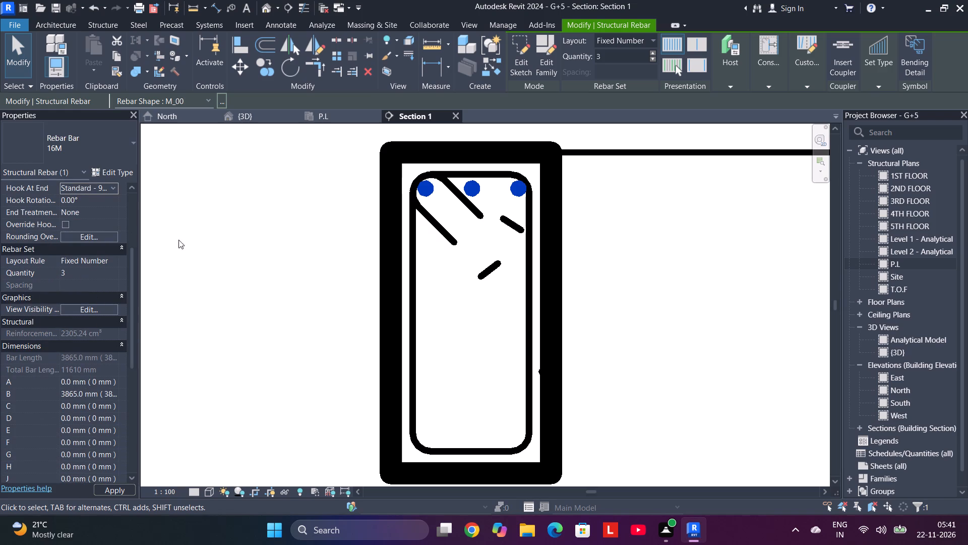
Inspect the hooked top bars along the beam in the P.L plan and the 3D view.
click(334, 117)
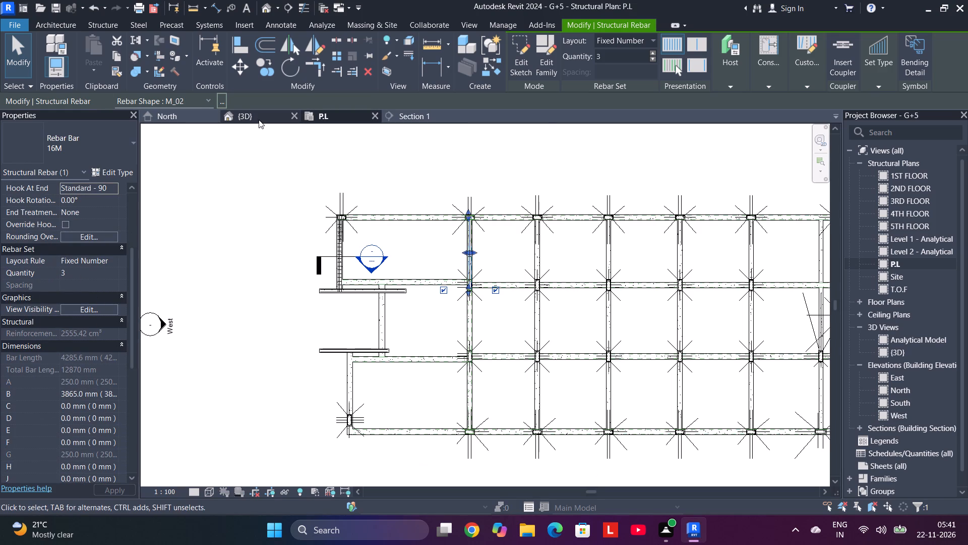
click(258, 118)
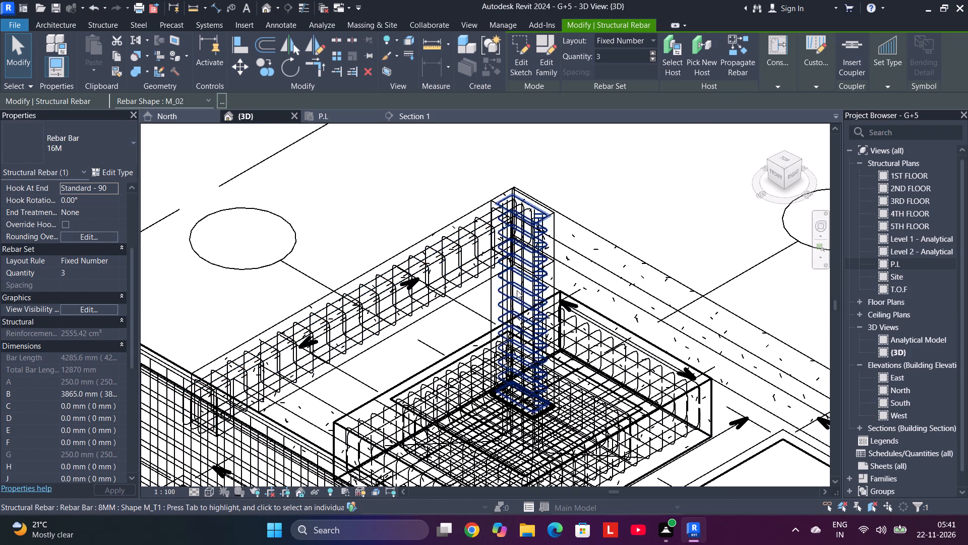
scroll(519, 294, down, 3)
middle_drag(516, 295, 240, 78)
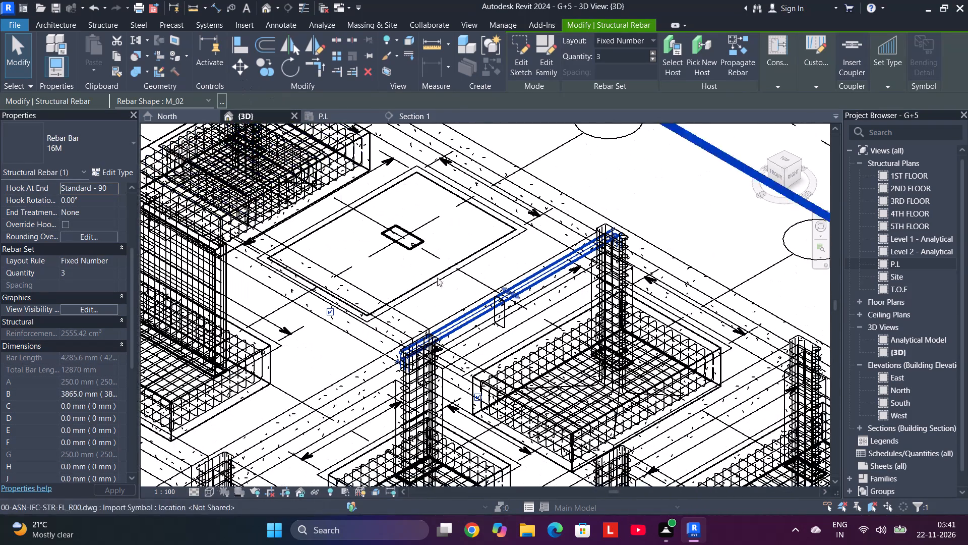
scroll(440, 279, up, 4)
middle_drag(467, 291, 467, 287)
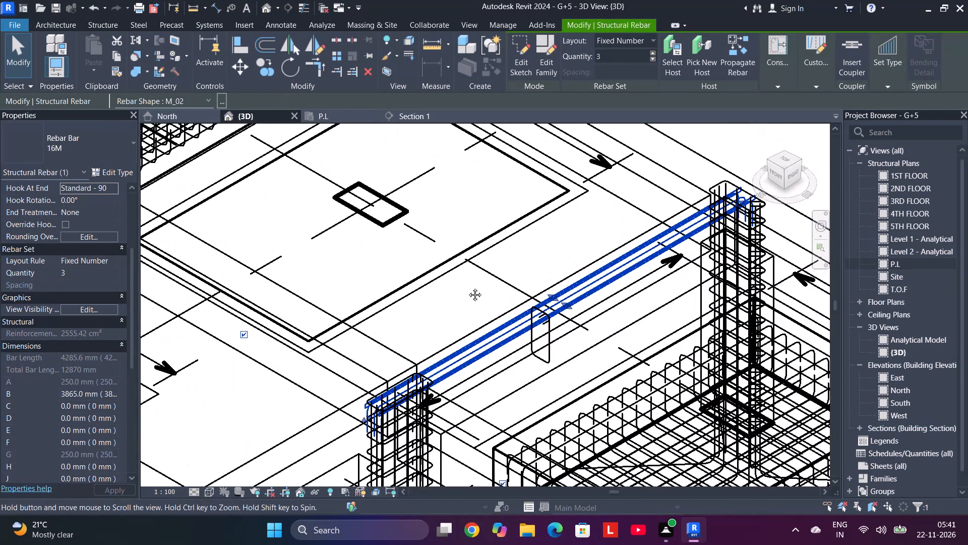
middle_drag(467, 287, 444, 263)
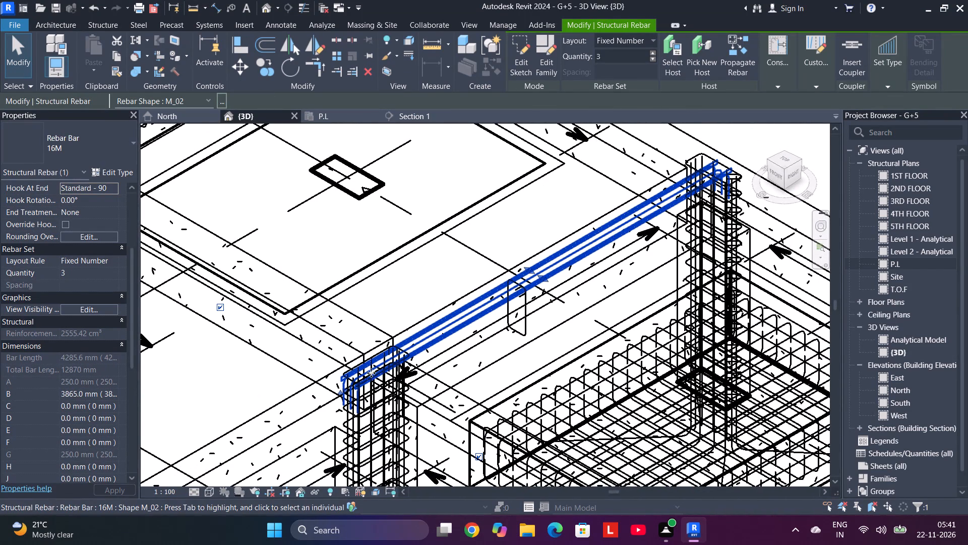
Copy the three top 16M bars straight down to the inside bottom of the stirrup in Section 1.
click(419, 117)
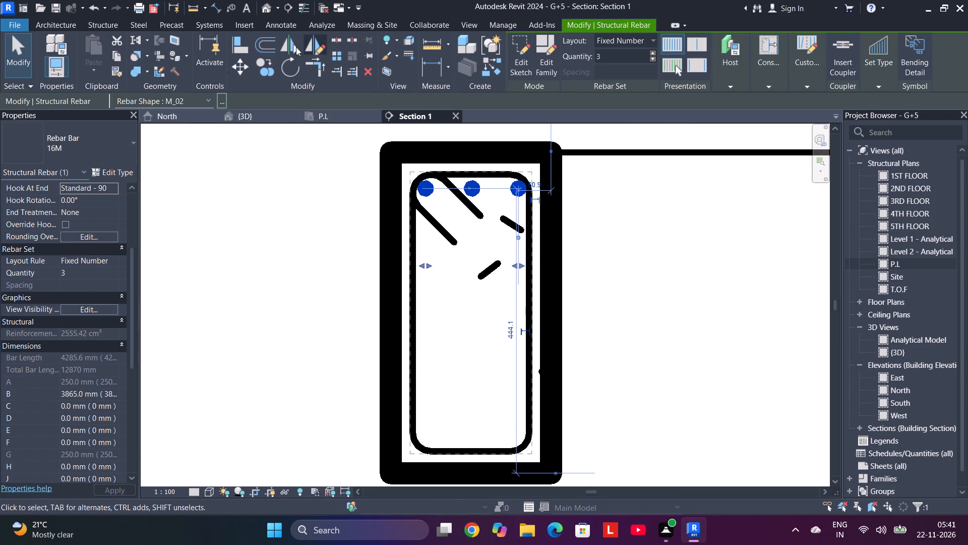
click(264, 67)
scroll(471, 191, up, 1)
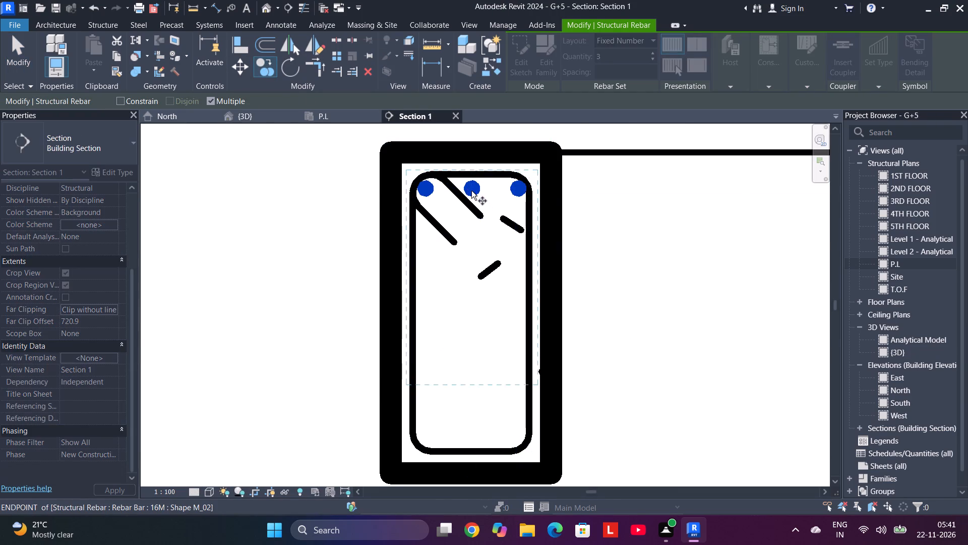
scroll(471, 191, up, 1)
click(472, 190)
scroll(483, 333, down, 2)
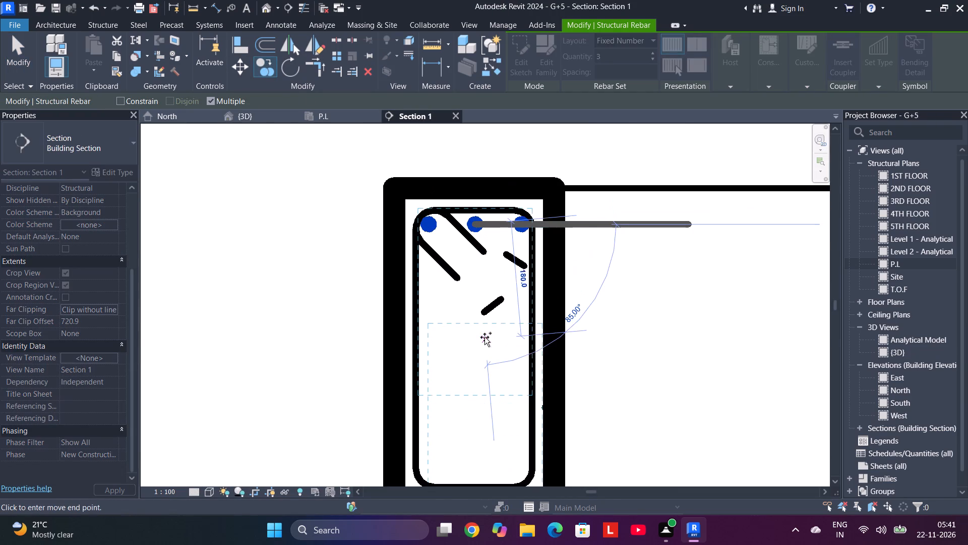
middle_drag(474, 322, 451, 161)
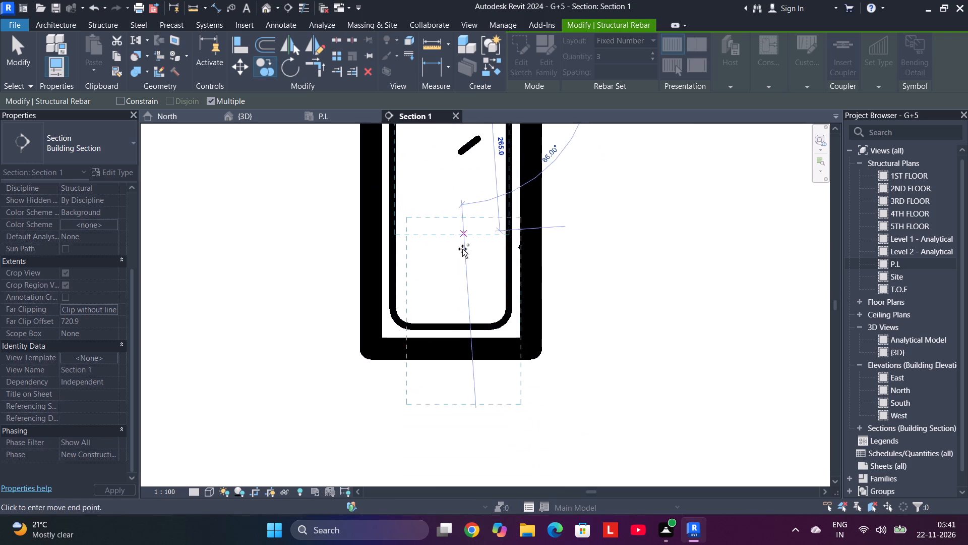
click(453, 308)
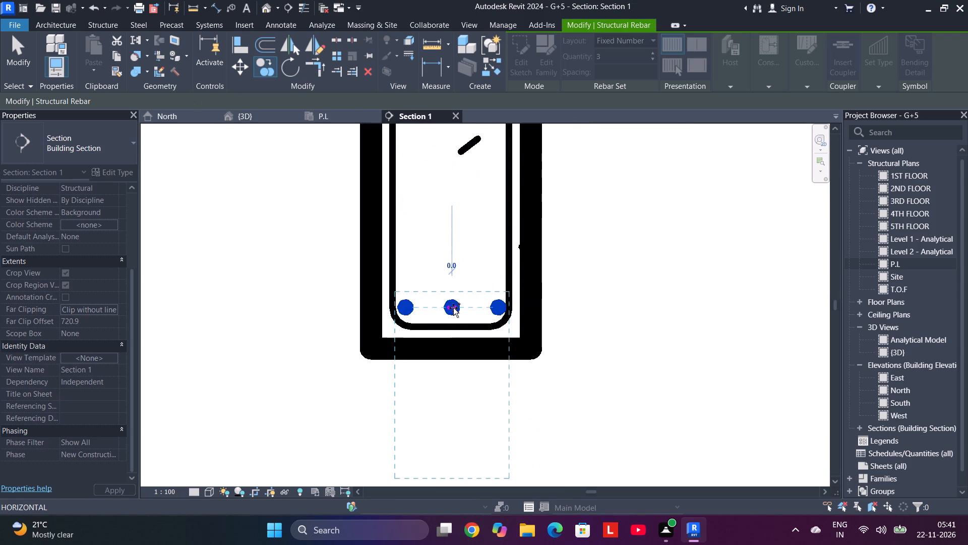
scroll(593, 239, down, 4)
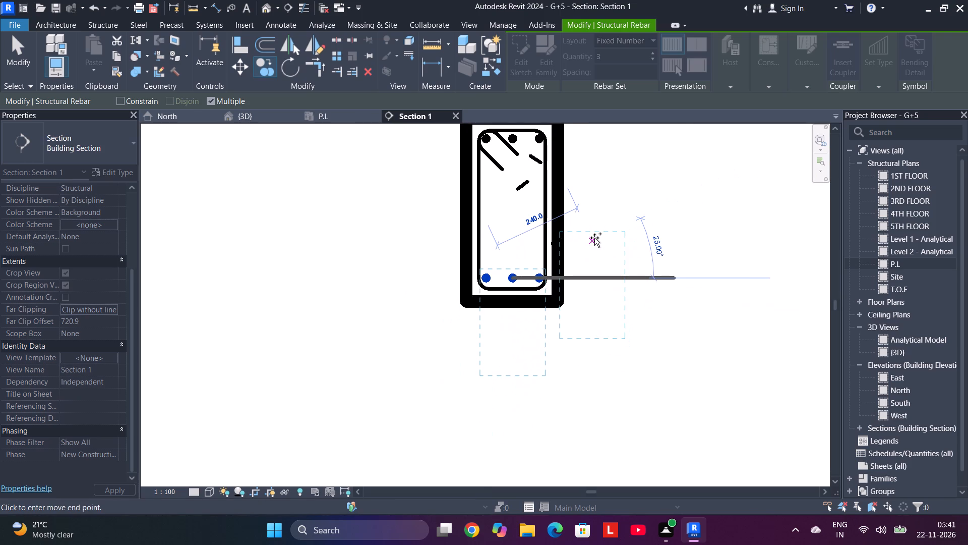
key(Escape)
scroll(561, 217, down, 2)
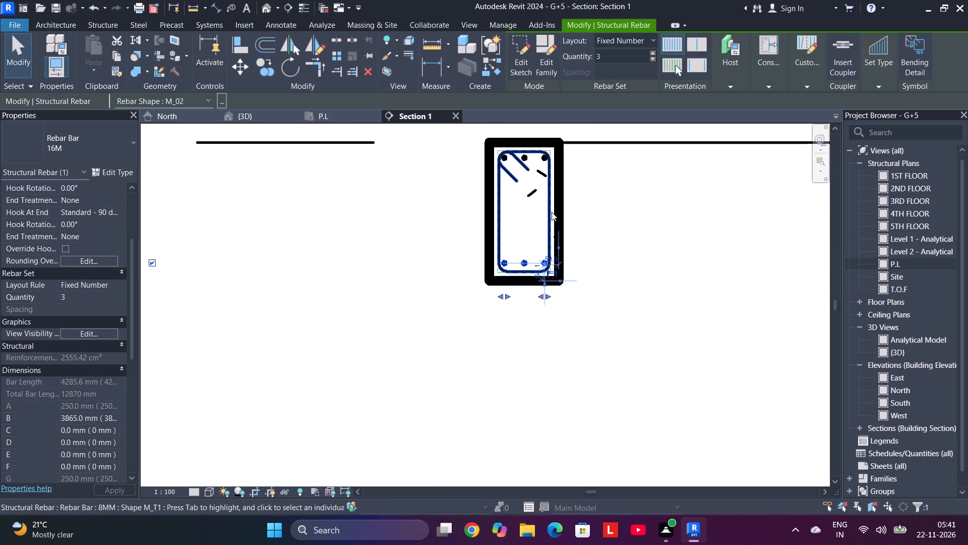
Set the 8MM M_T1 stirrup's layout to Maximum Spacing with a spacing of 200 mm.
click(549, 211)
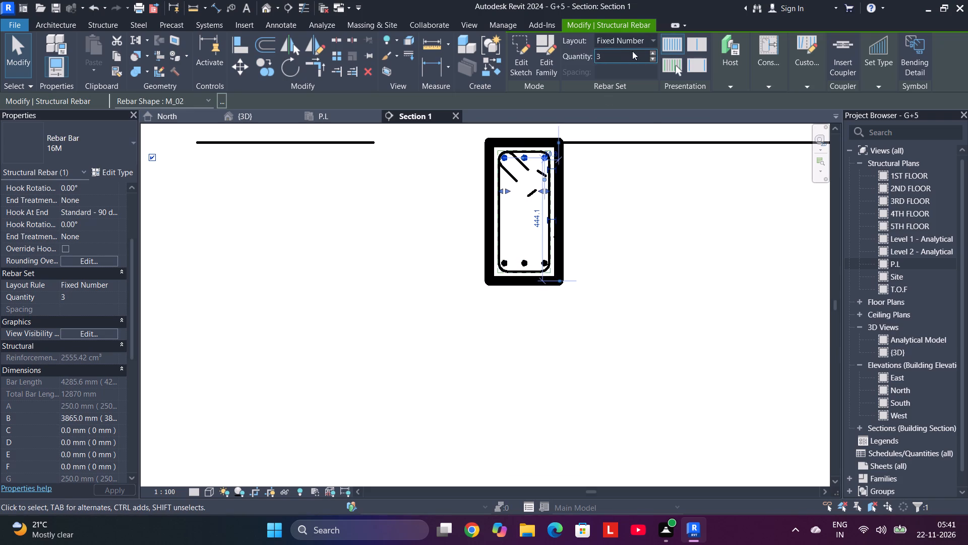
click(614, 209)
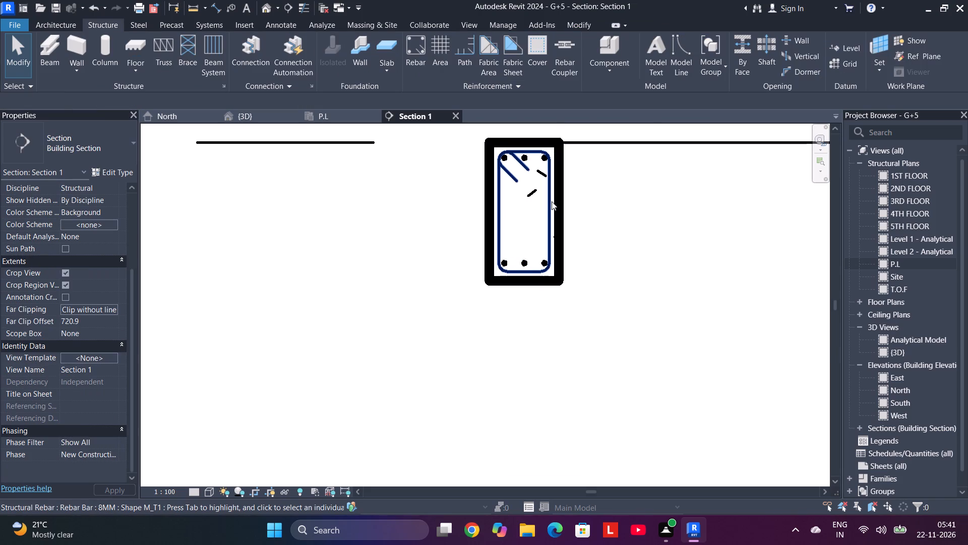
click(552, 201)
click(647, 39)
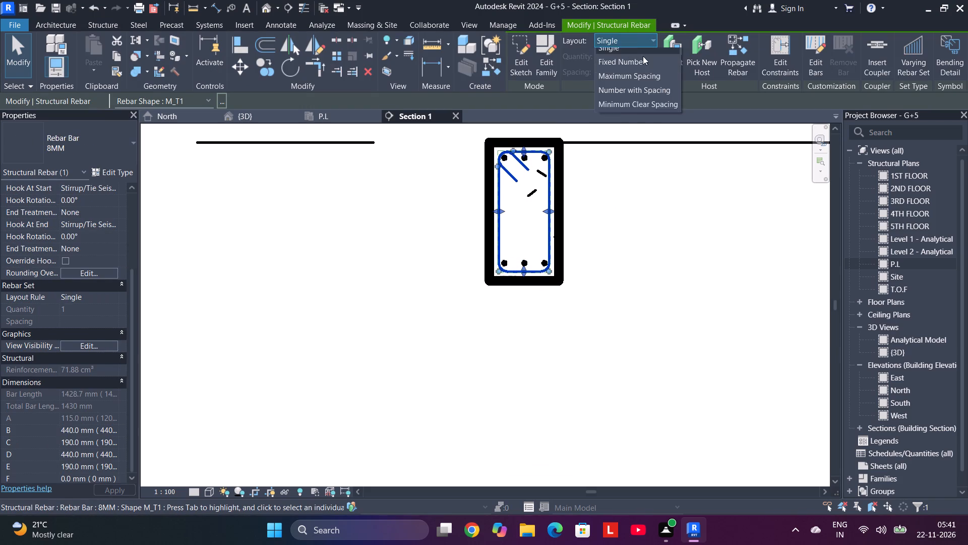
click(627, 86)
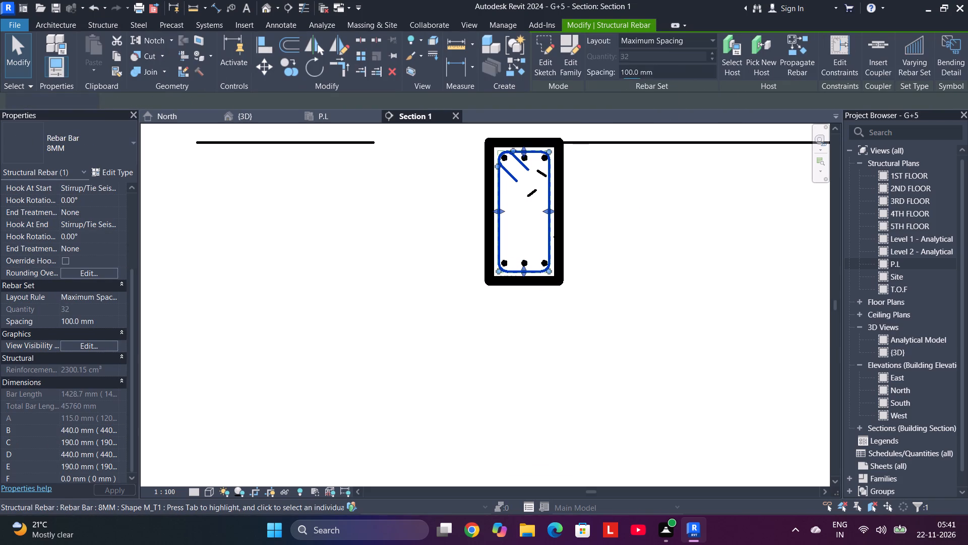
drag(662, 72, 595, 73)
text(200)
key(Return)
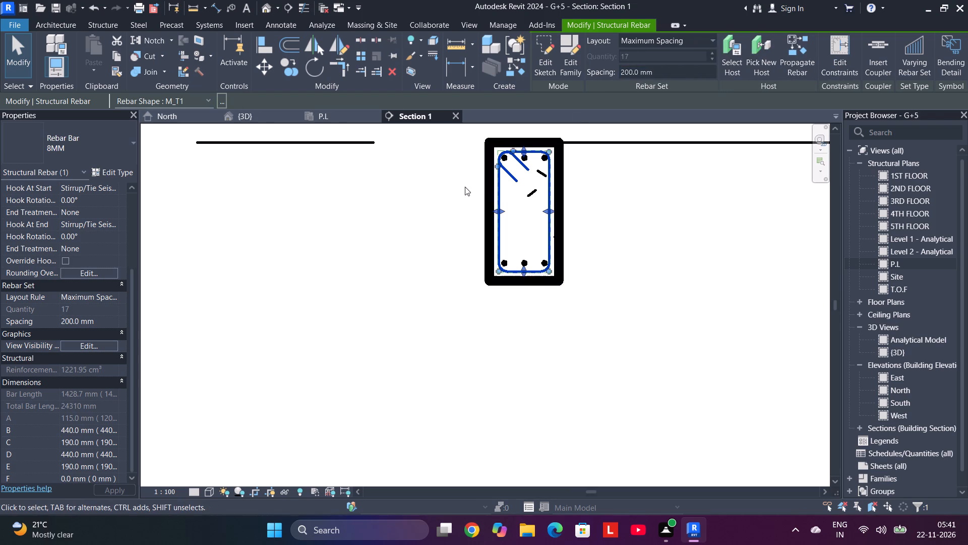
click(423, 189)
Examine the reinforced beam and its neighbouring beams in the 3D view and the P.L plan.
click(262, 112)
scroll(460, 191, down, 2)
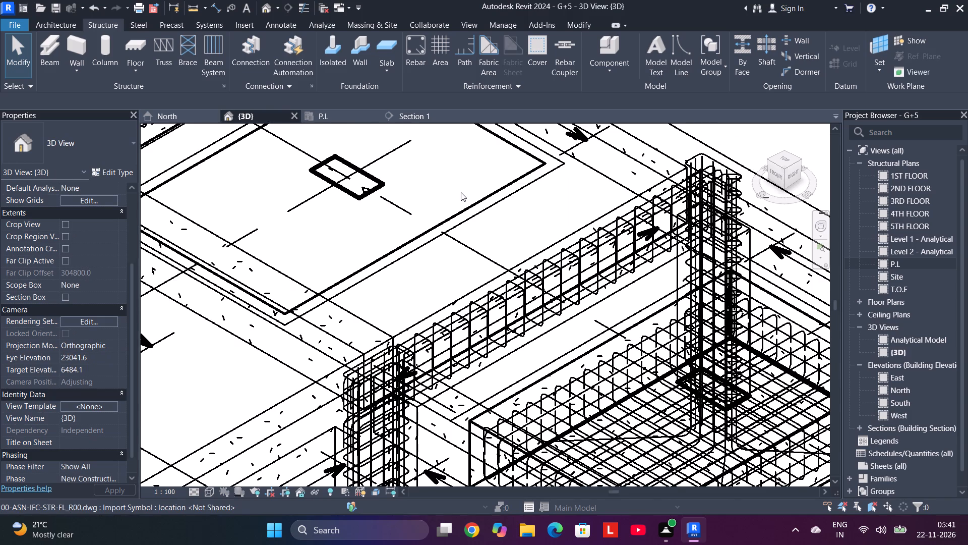
scroll(461, 192, down, 6)
middle_drag(463, 192, 520, 198)
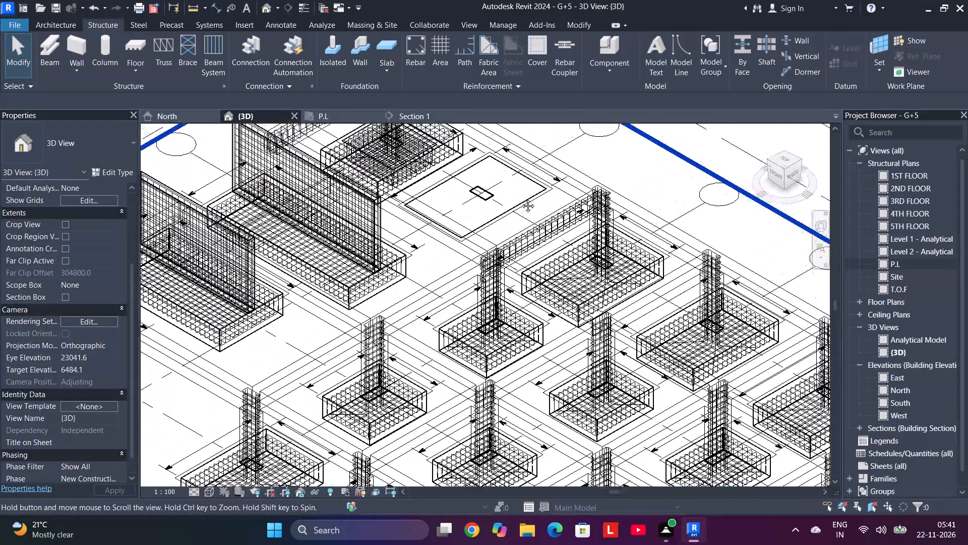
middle_drag(520, 198, 498, 202)
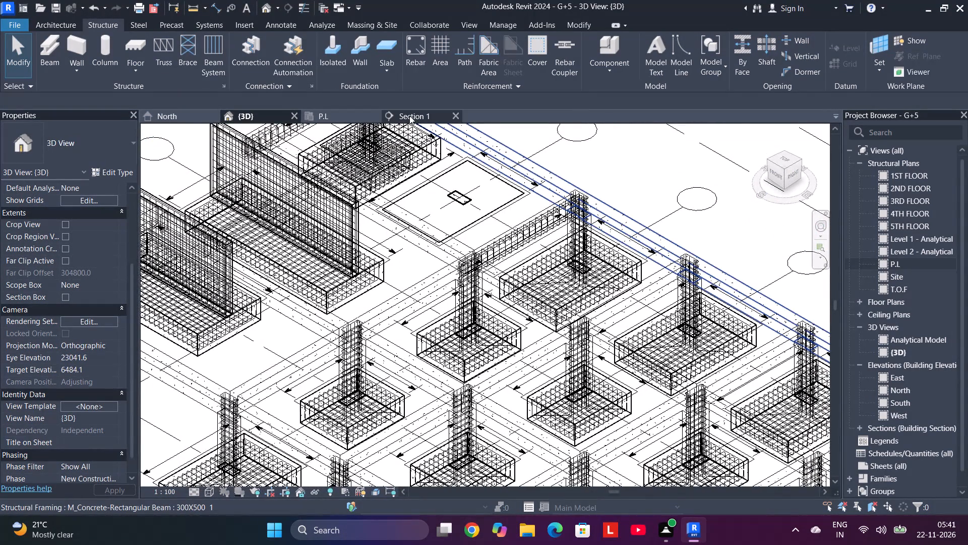
click(408, 116)
click(348, 119)
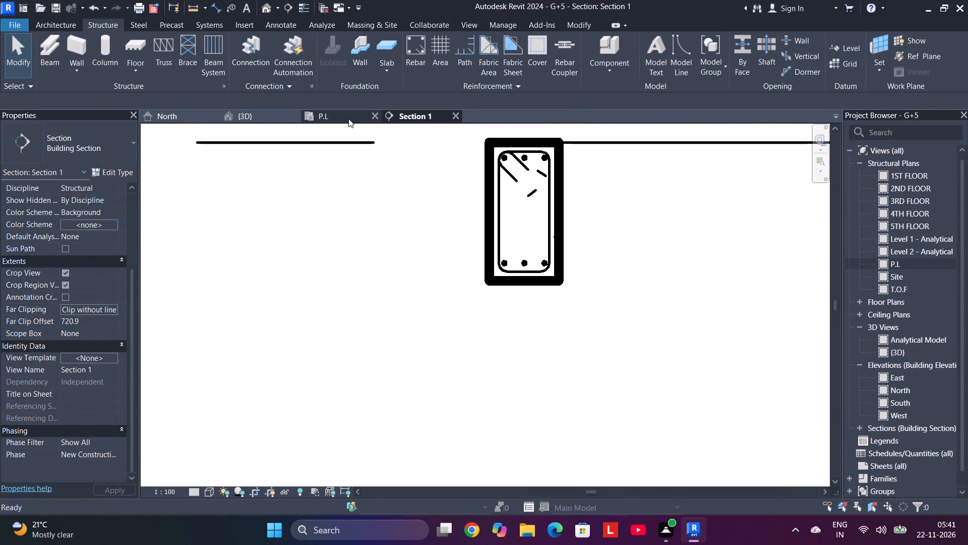
scroll(480, 260, up, 8)
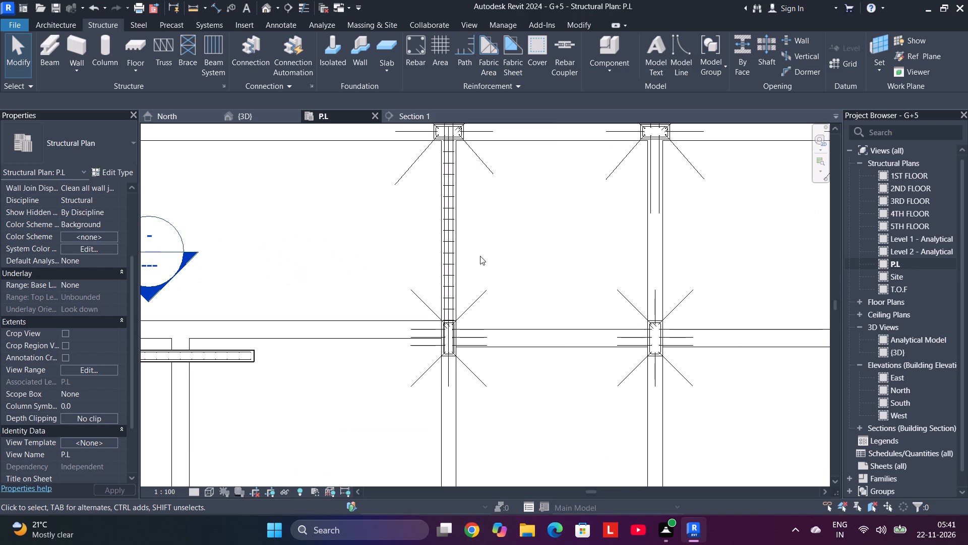
drag(480, 252, 433, 254)
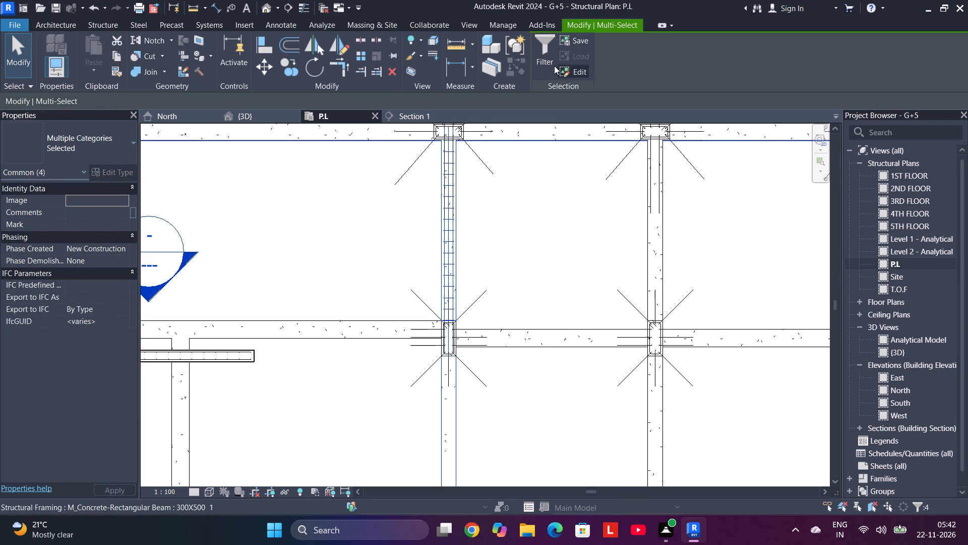
click(515, 244)
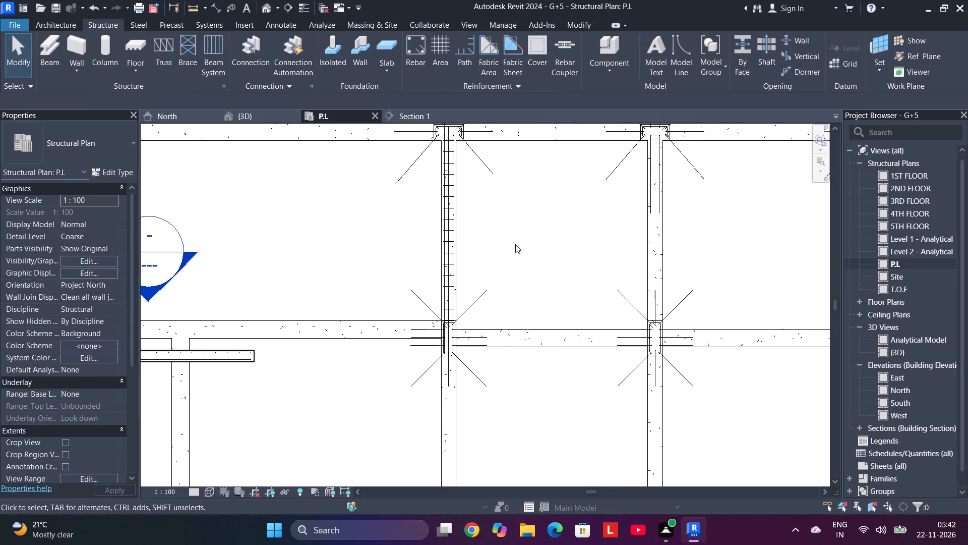
scroll(514, 244, down, 4)
middle_drag(512, 242, 490, 204)
middle_click(490, 204)
scroll(490, 204, down, 1)
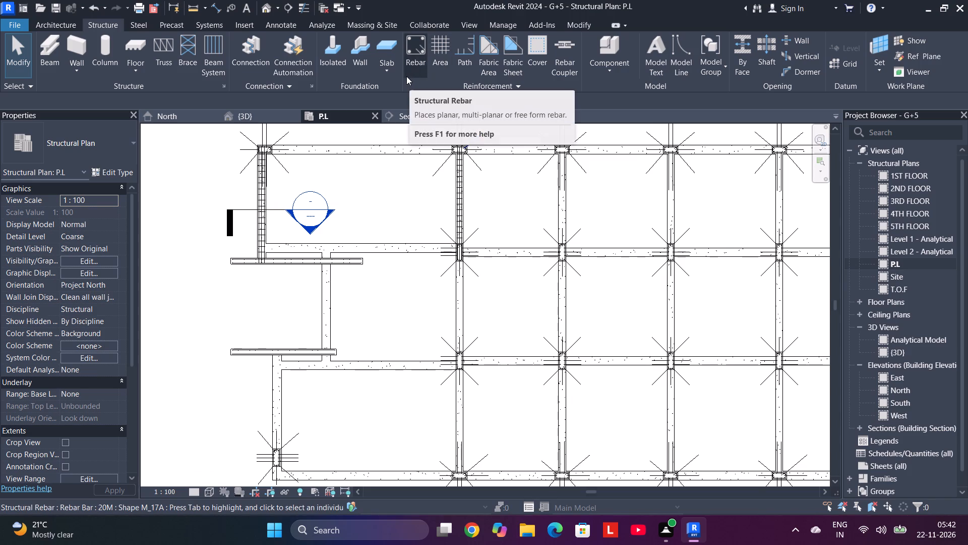
In Section 1, filter the reinforced beam selection to Structural Rebar and copy the stirrup and 16M bars to the adjacent beam 3500 mm away.
click(408, 119)
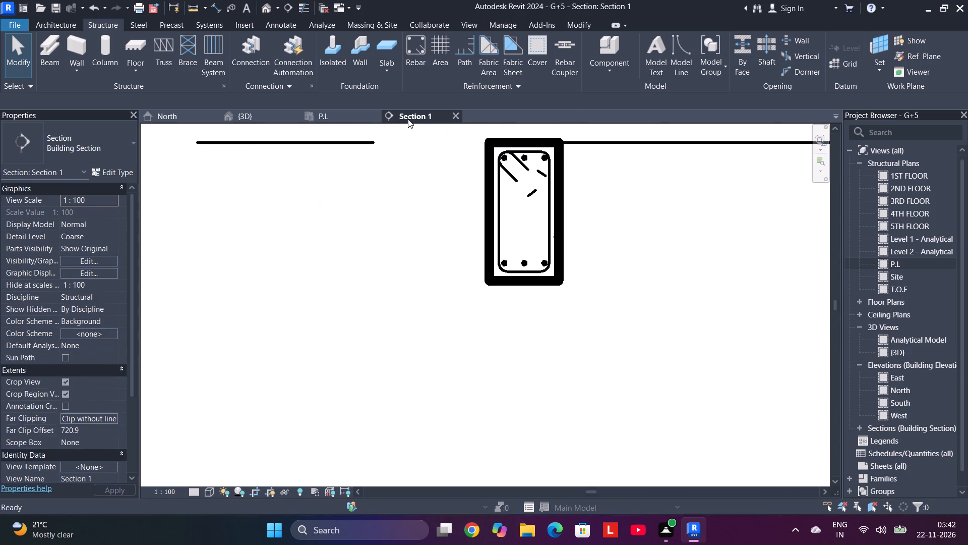
scroll(538, 191, down, 7)
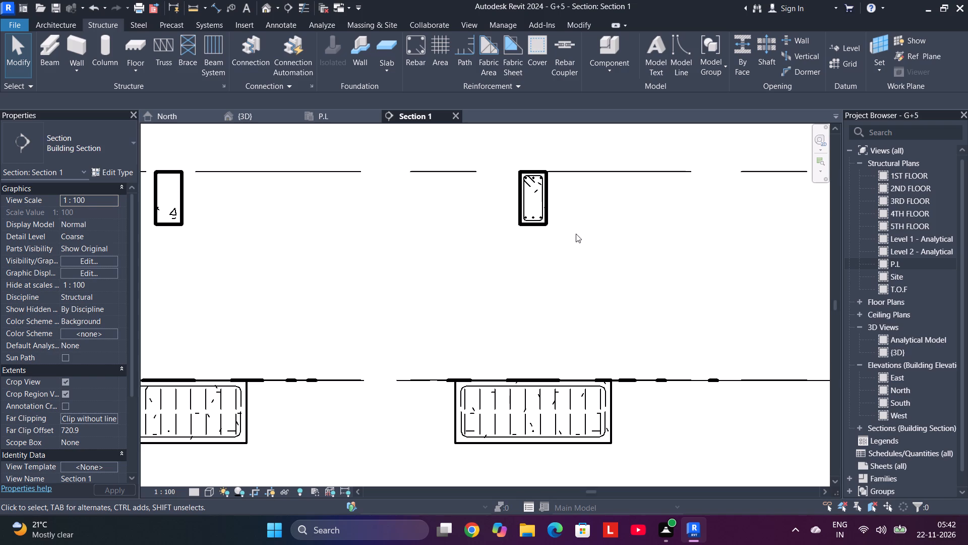
drag(571, 227, 489, 172)
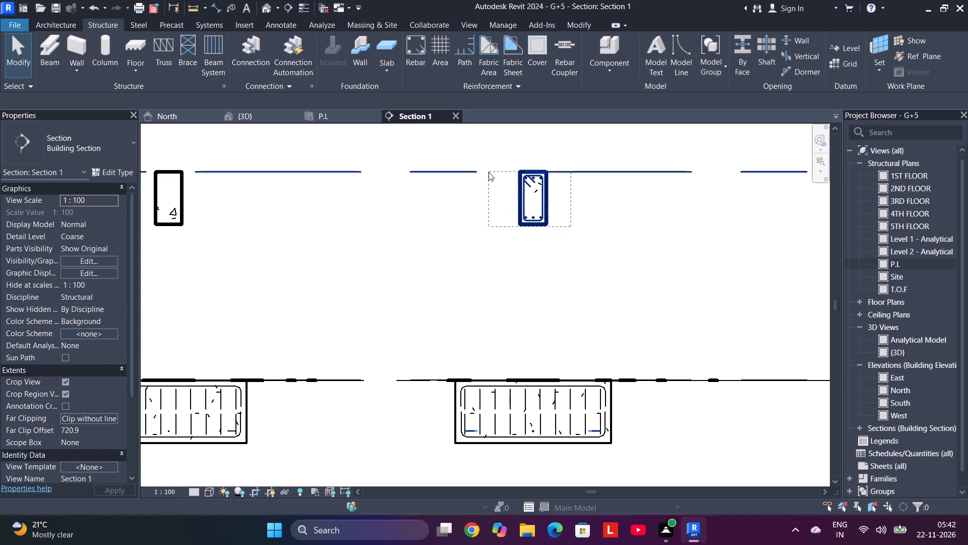
drag(489, 172, 488, 174)
click(536, 56)
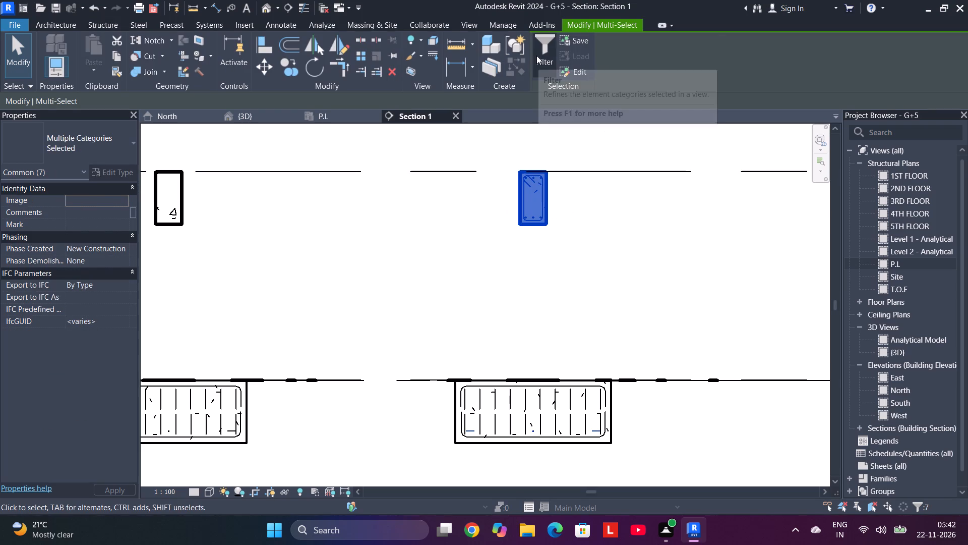
click(576, 203)
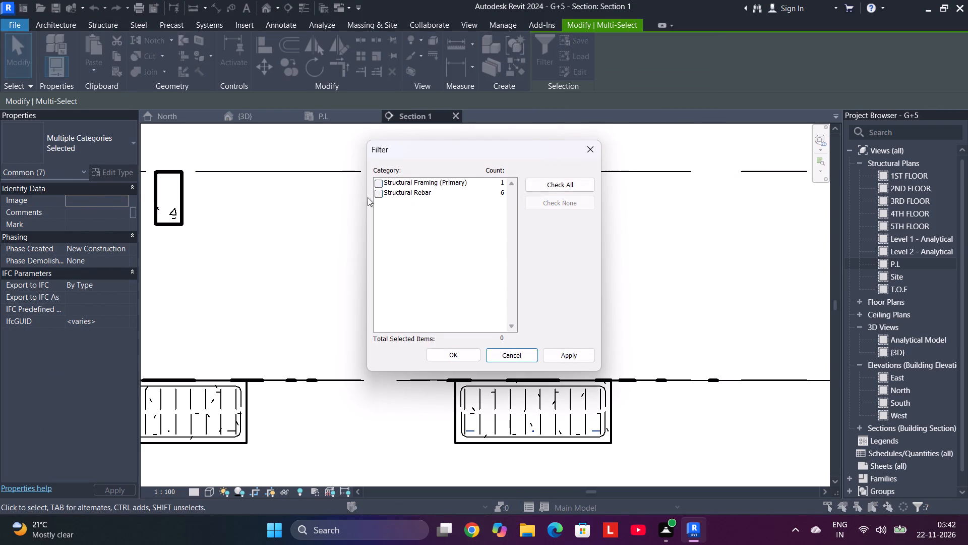
click(375, 195)
click(444, 356)
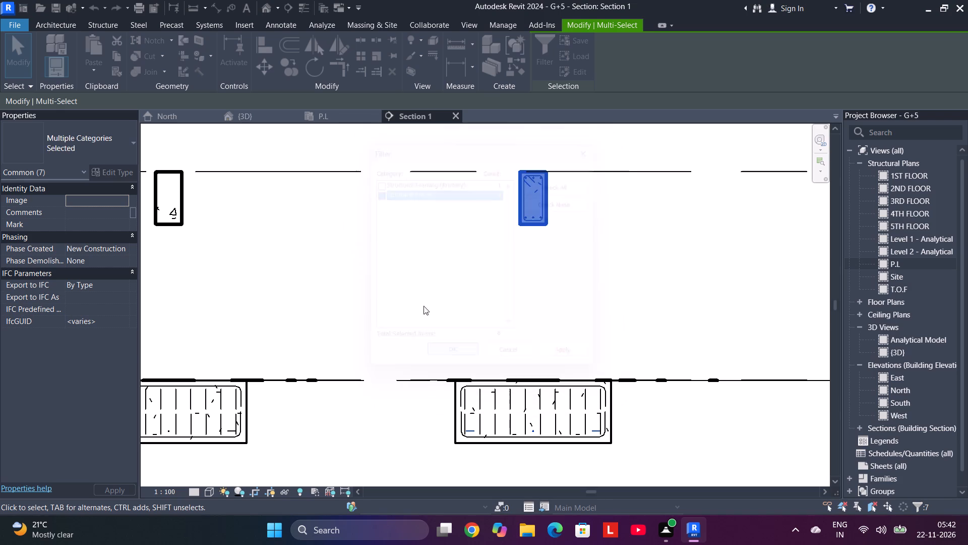
middle_drag(403, 262, 619, 270)
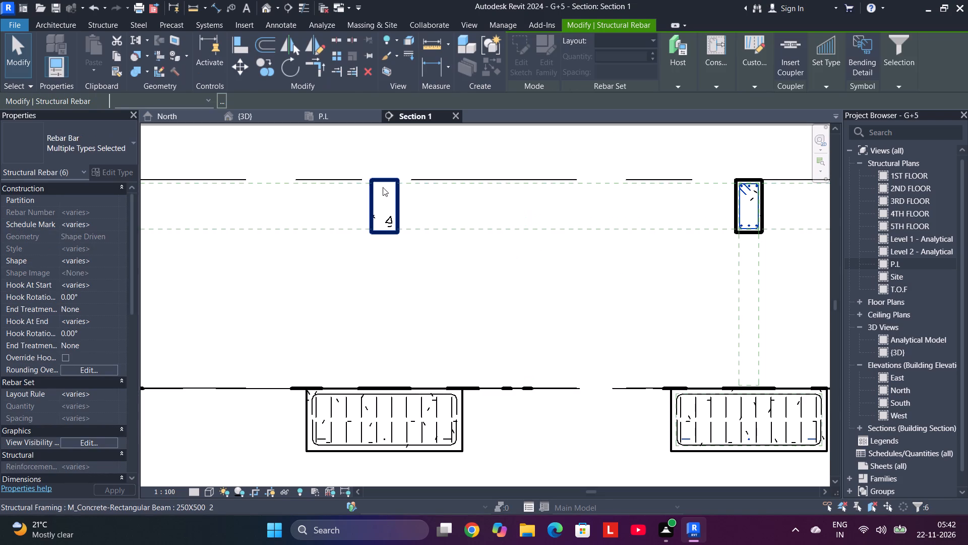
click(268, 67)
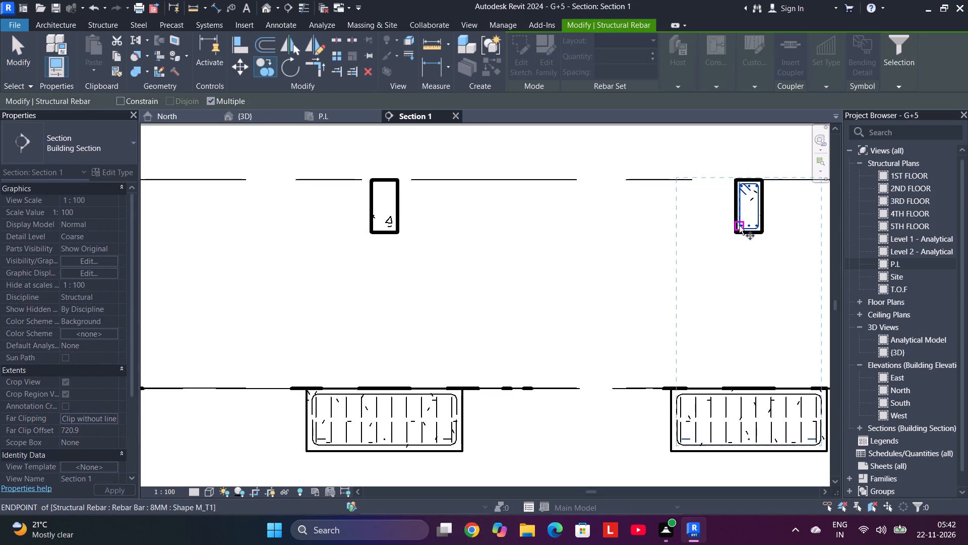
scroll(744, 226, up, 5)
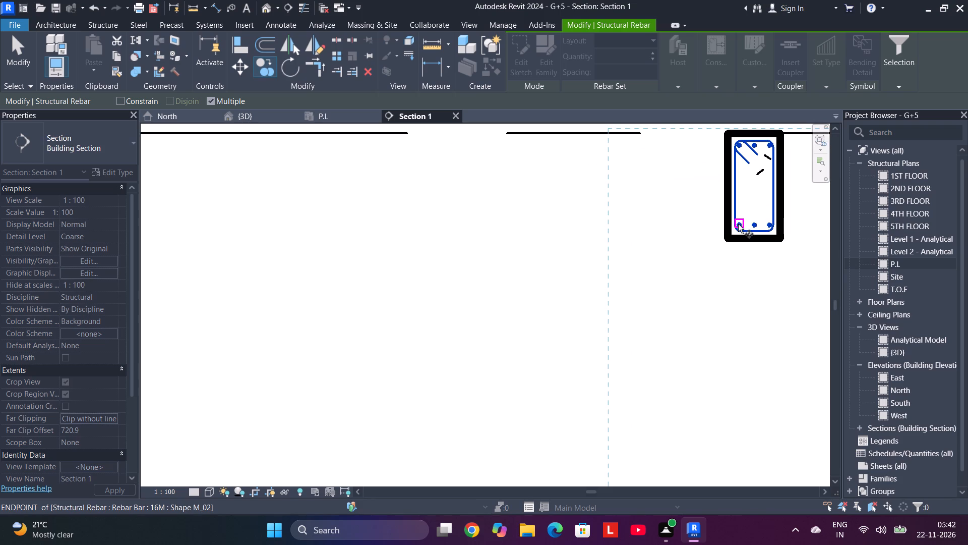
scroll(740, 225, up, 5)
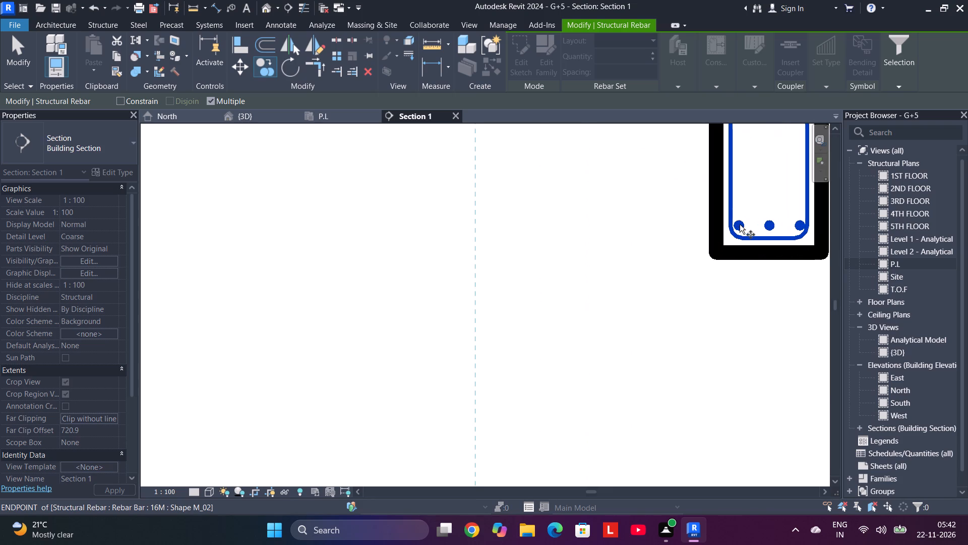
click(740, 227)
scroll(469, 222, down, 1)
middle_drag(340, 219, 623, 222)
scroll(583, 225, down, 7)
middle_drag(522, 230, 721, 226)
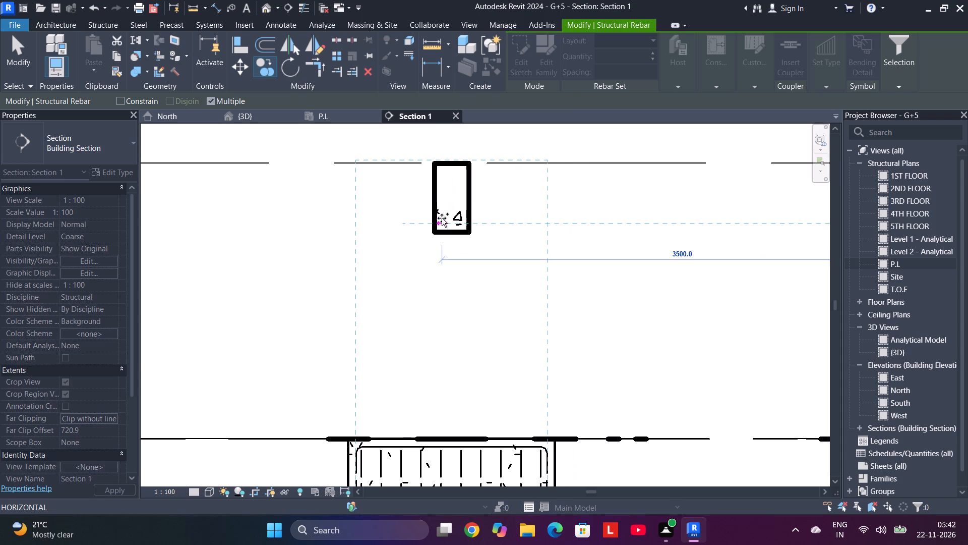
scroll(443, 223, up, 6)
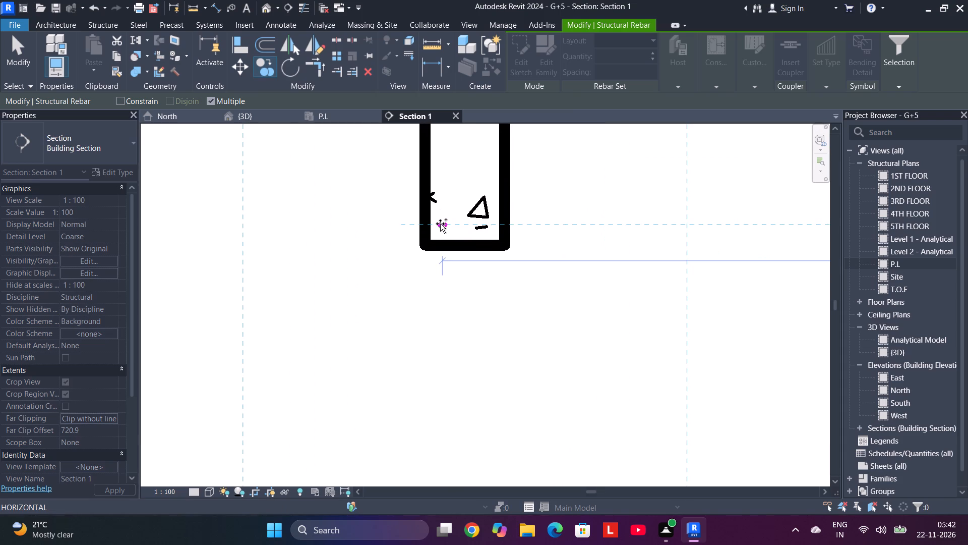
click(440, 224)
Place further copies of the stirrup and 16M bar set in the following three 250X500 beams along Section 1.
scroll(529, 241, down, 8)
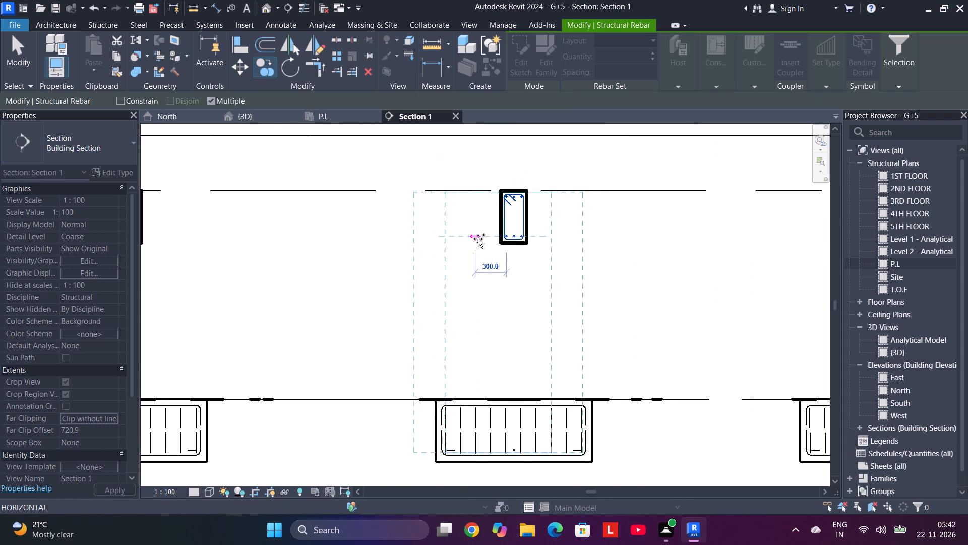
middle_drag(478, 239, 756, 244)
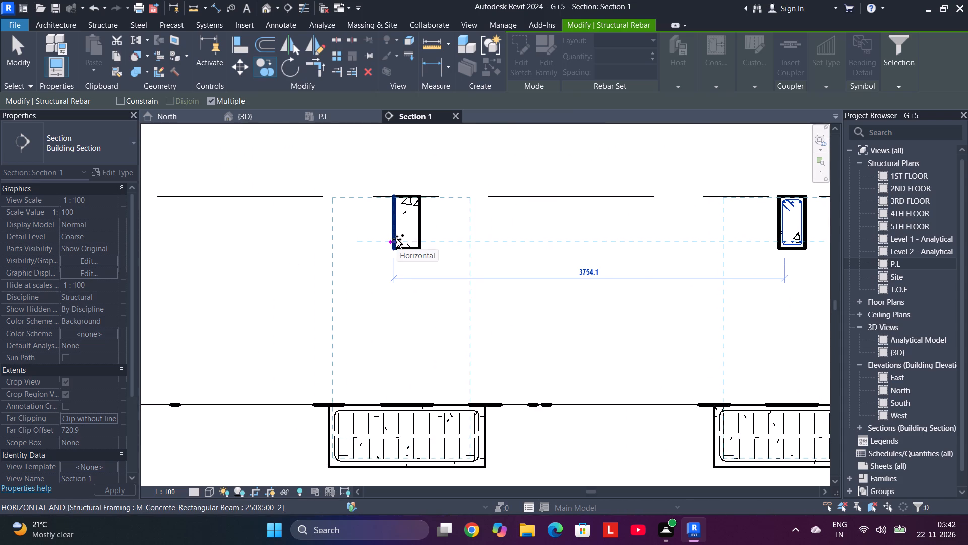
click(401, 242)
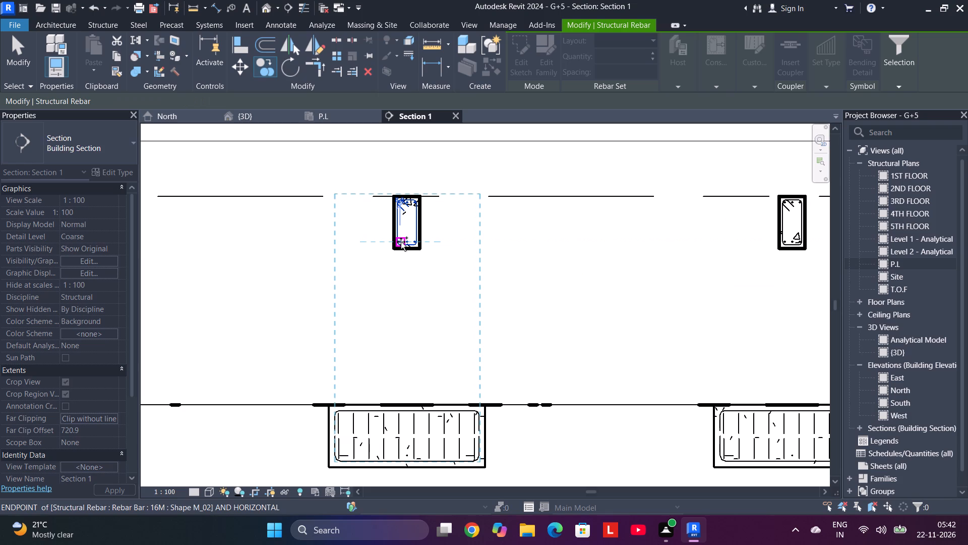
middle_drag(401, 242, 879, 250)
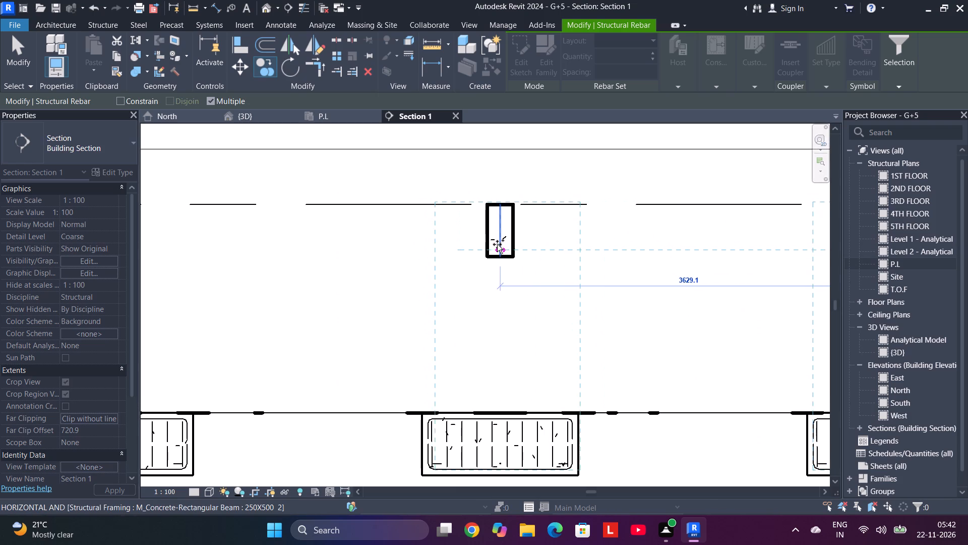
scroll(492, 248, up, 3)
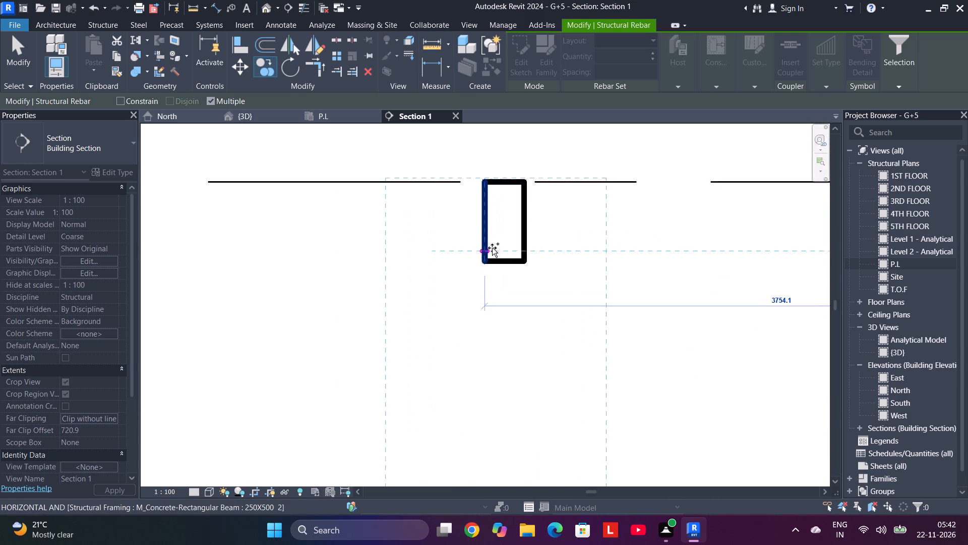
scroll(492, 248, up, 2)
click(494, 252)
scroll(567, 241, down, 8)
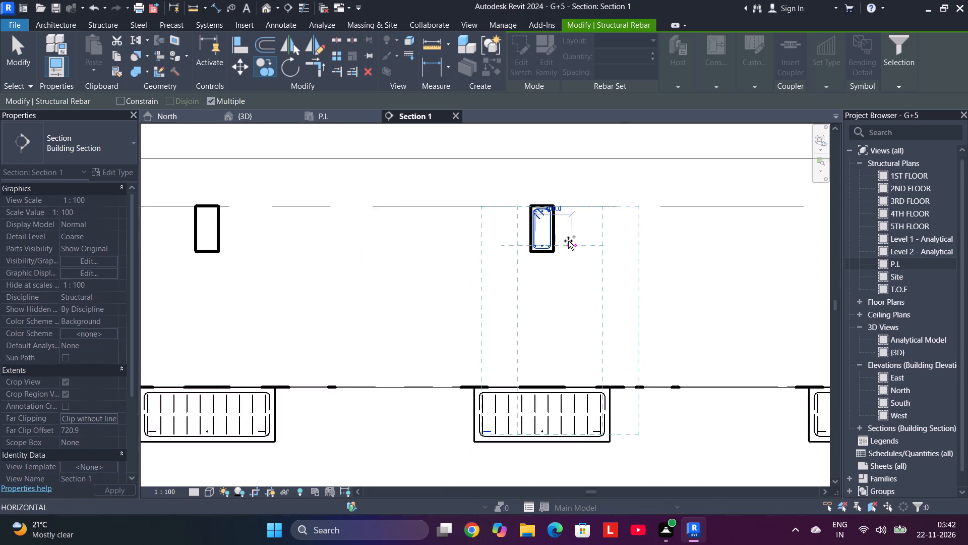
middle_drag(439, 232, 671, 232)
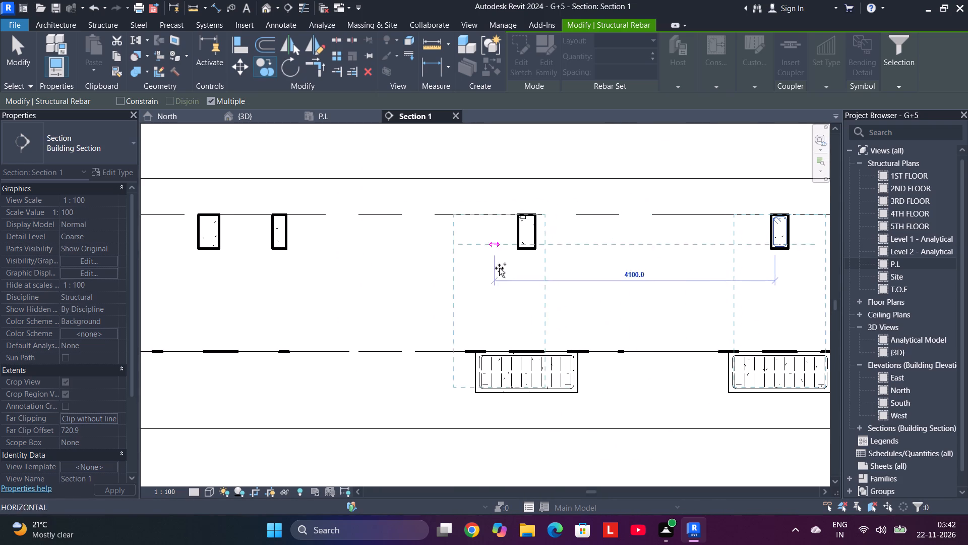
scroll(521, 240, up, 8)
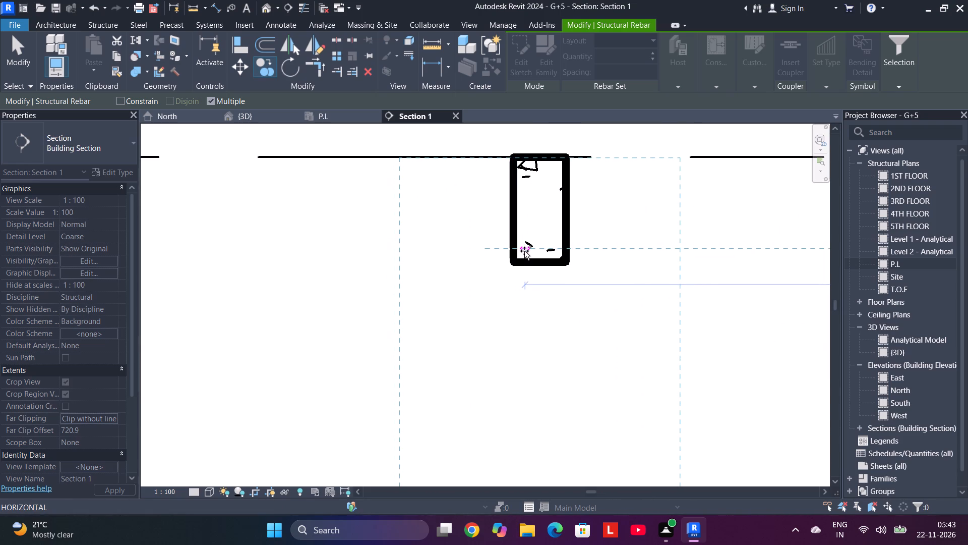
click(524, 251)
scroll(539, 251, down, 9)
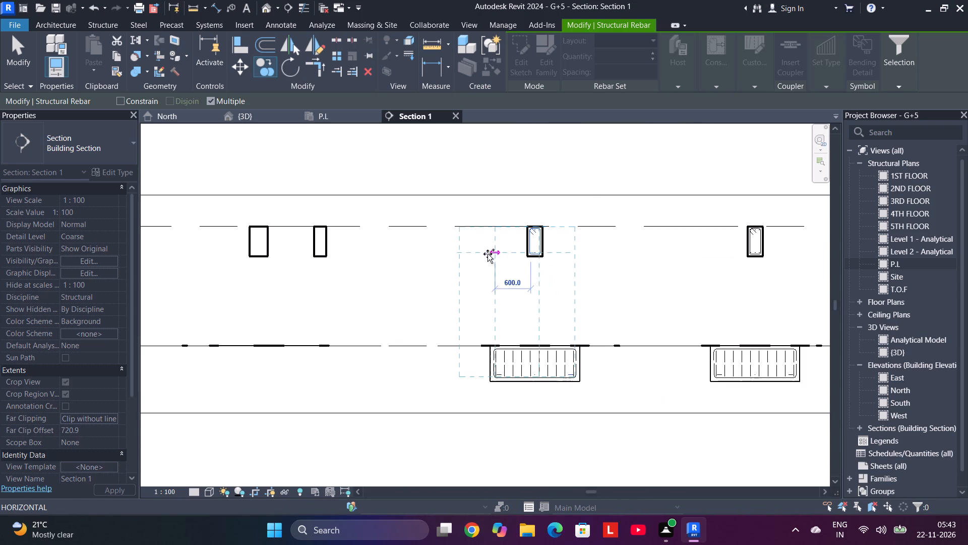
middle_drag(465, 249, 654, 240)
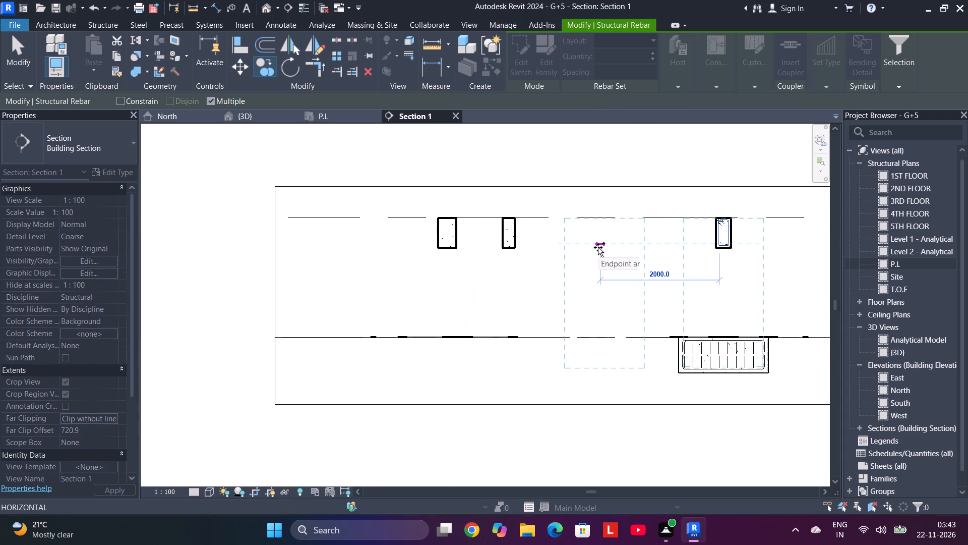
key(Escape)
Examine the copied beam reinforcement in Section 1 and the 3D view, including where it meets the columns.
scroll(704, 251, down, 5)
middle_drag(770, 271, 756, 277)
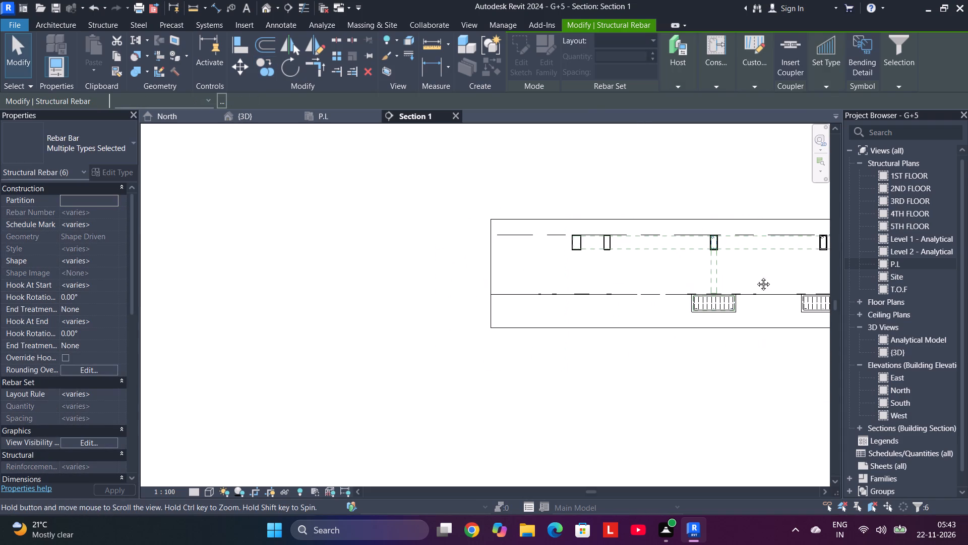
middle_drag(756, 277, 489, 265)
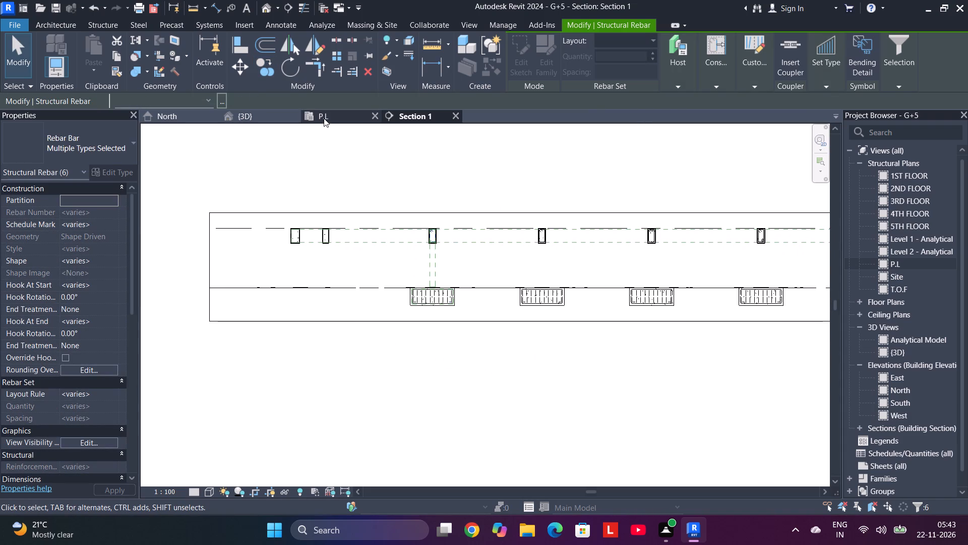
click(255, 112)
scroll(482, 244, down, 3)
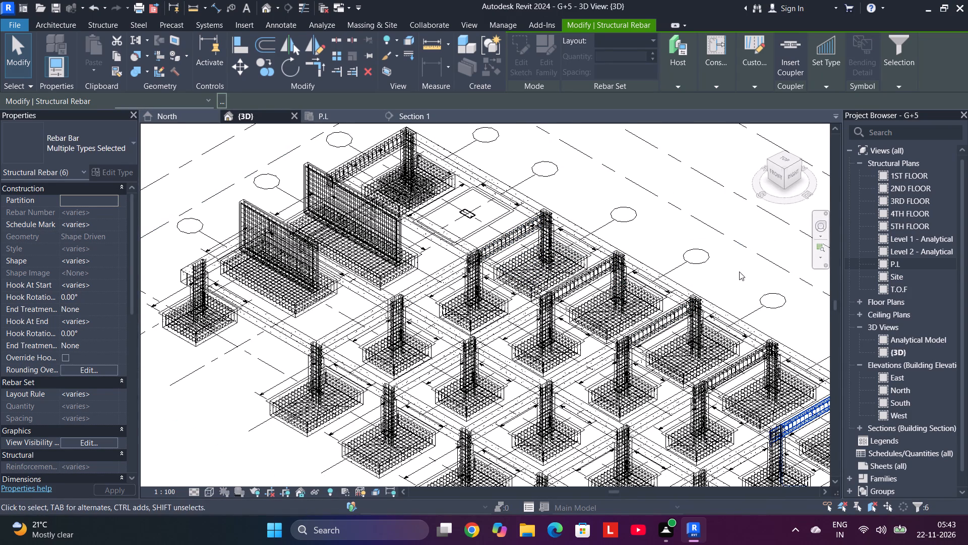
middle_drag(739, 271, 643, 162)
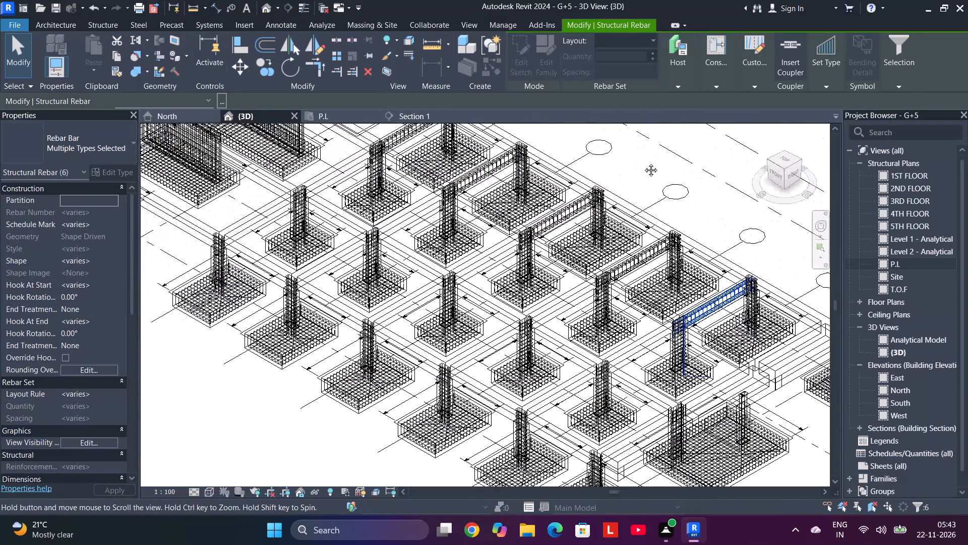
middle_drag(643, 162, 644, 162)
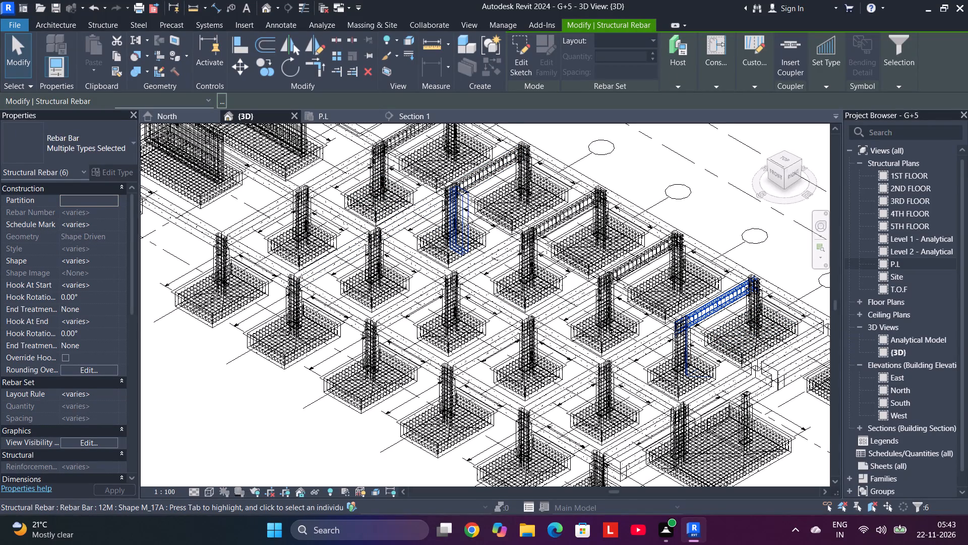
scroll(480, 190, up, 7)
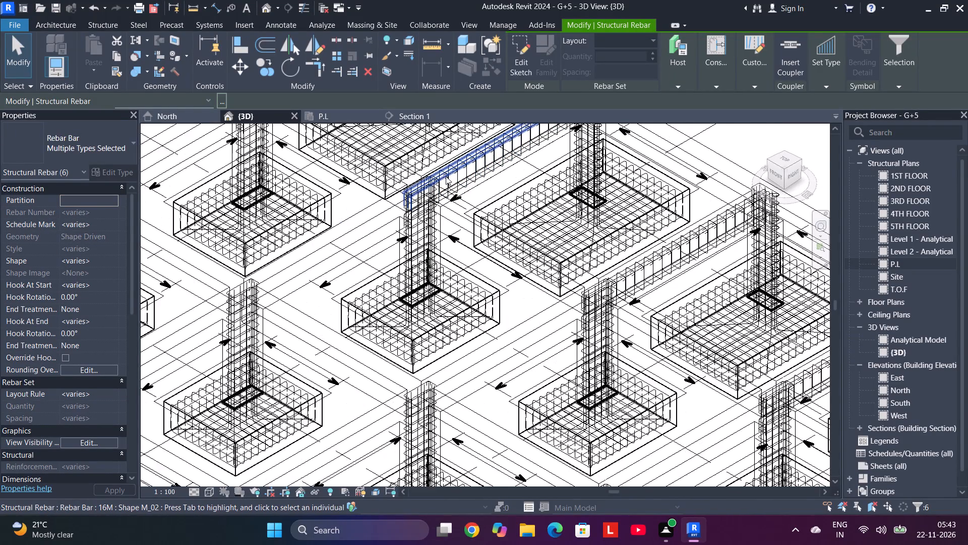
scroll(398, 192, up, 5)
scroll(478, 195, down, 3)
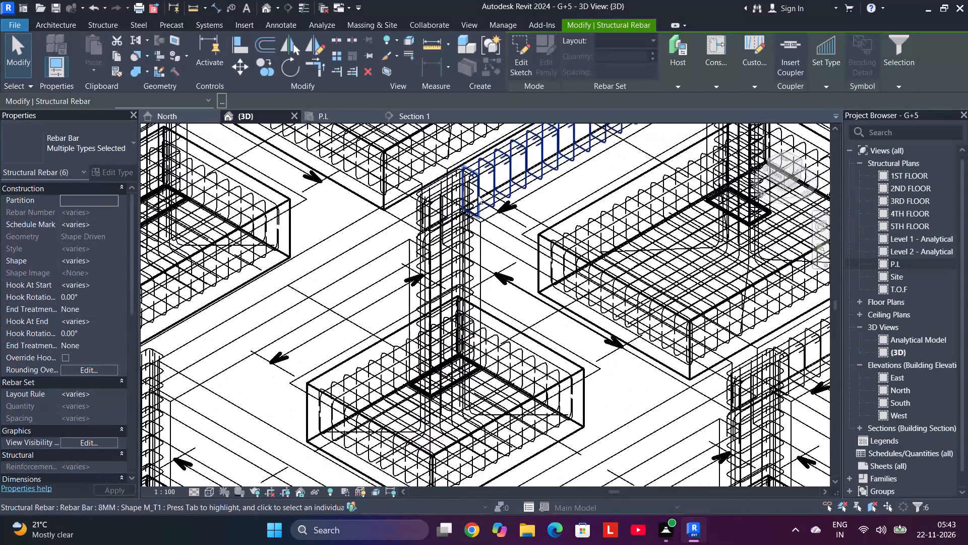
scroll(478, 195, down, 1)
middle_drag(366, 193, 508, 323)
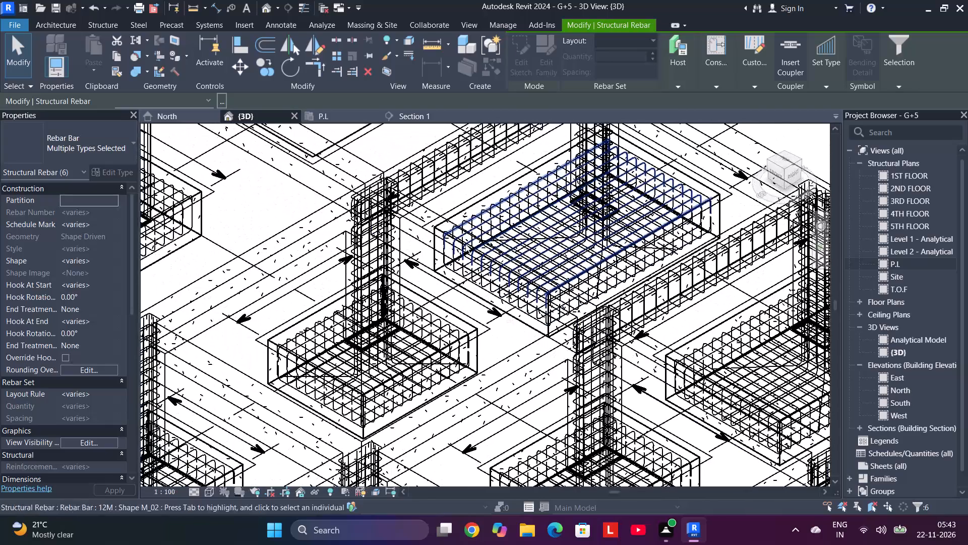
In the 3D view, extend the 8MM M_T1 stirrup set beyond its end column towards the adjoining unreinforced beam.
click(413, 186)
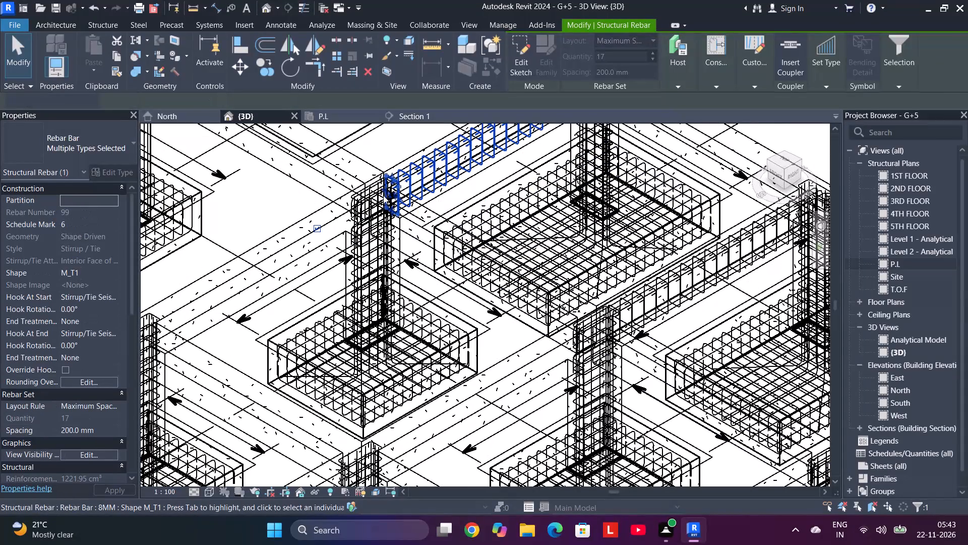
scroll(379, 203, up, 8)
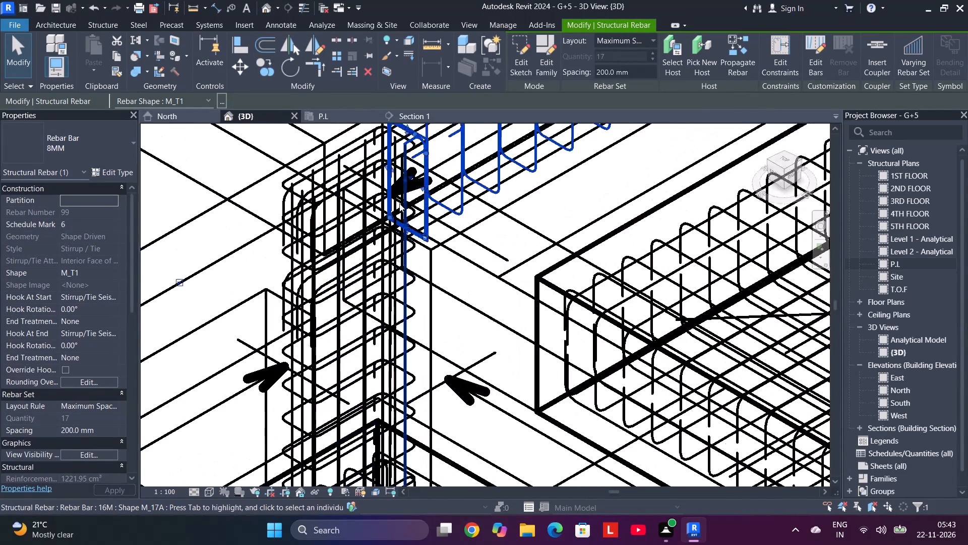
scroll(399, 203, up, 2)
drag(408, 171, 309, 246)
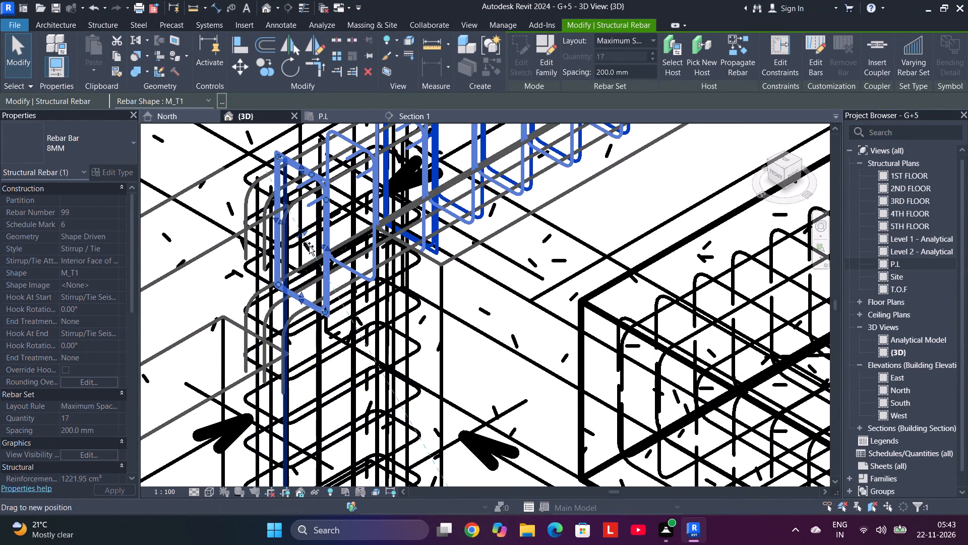
drag(309, 246, 530, 157)
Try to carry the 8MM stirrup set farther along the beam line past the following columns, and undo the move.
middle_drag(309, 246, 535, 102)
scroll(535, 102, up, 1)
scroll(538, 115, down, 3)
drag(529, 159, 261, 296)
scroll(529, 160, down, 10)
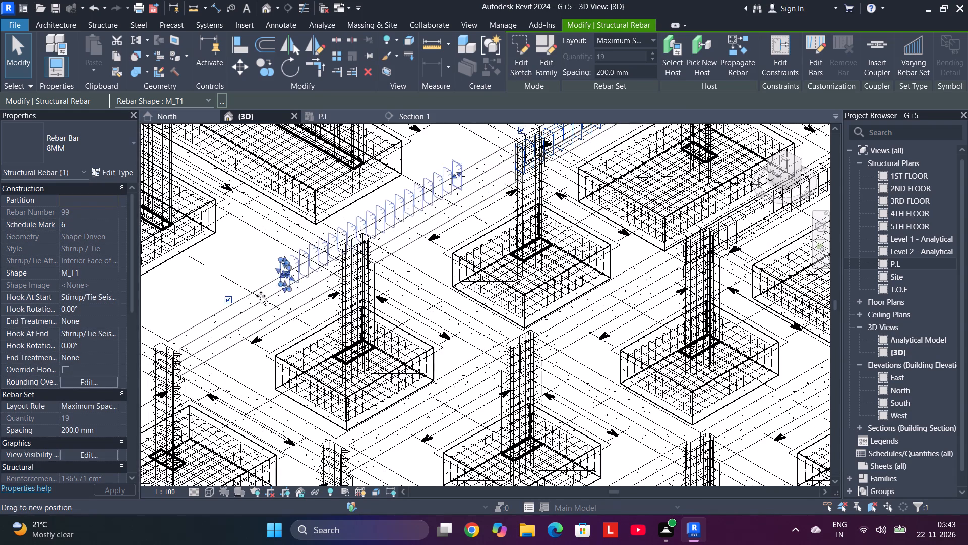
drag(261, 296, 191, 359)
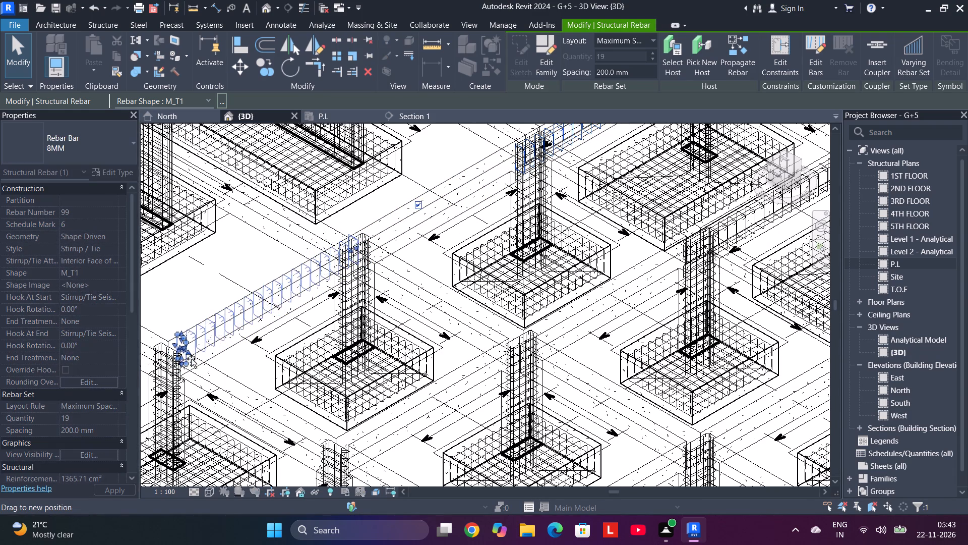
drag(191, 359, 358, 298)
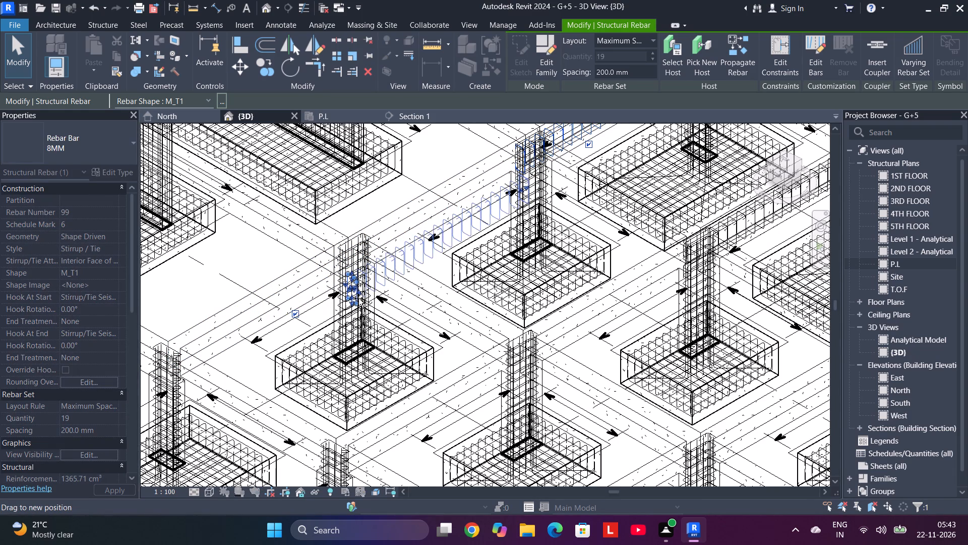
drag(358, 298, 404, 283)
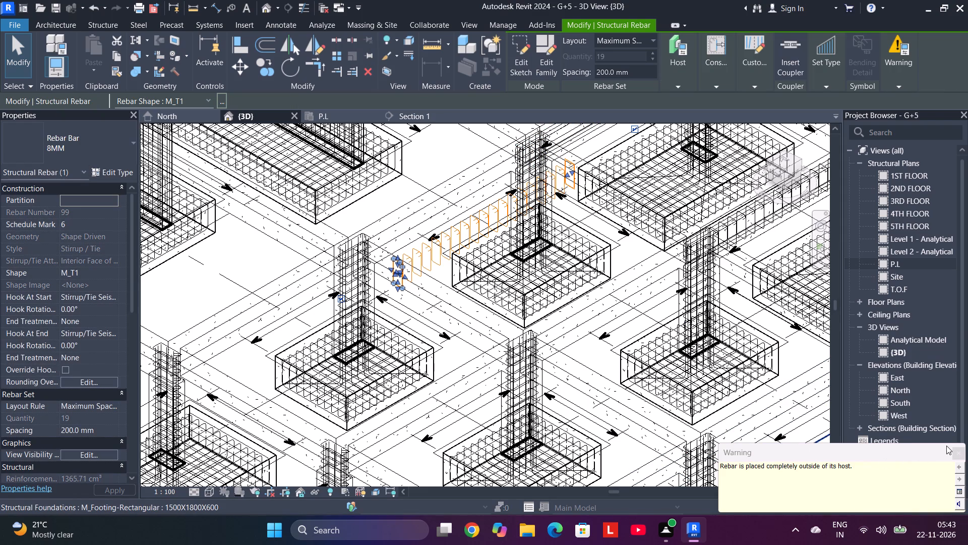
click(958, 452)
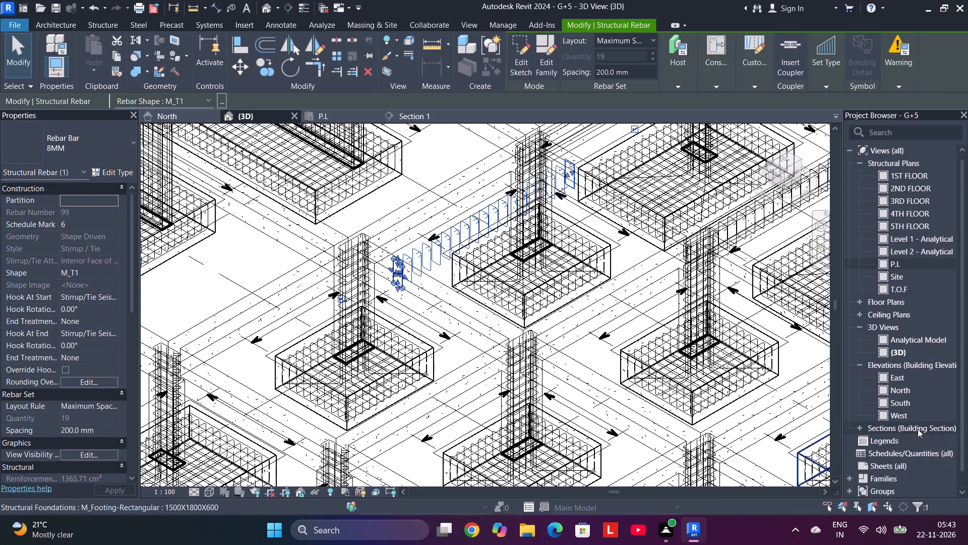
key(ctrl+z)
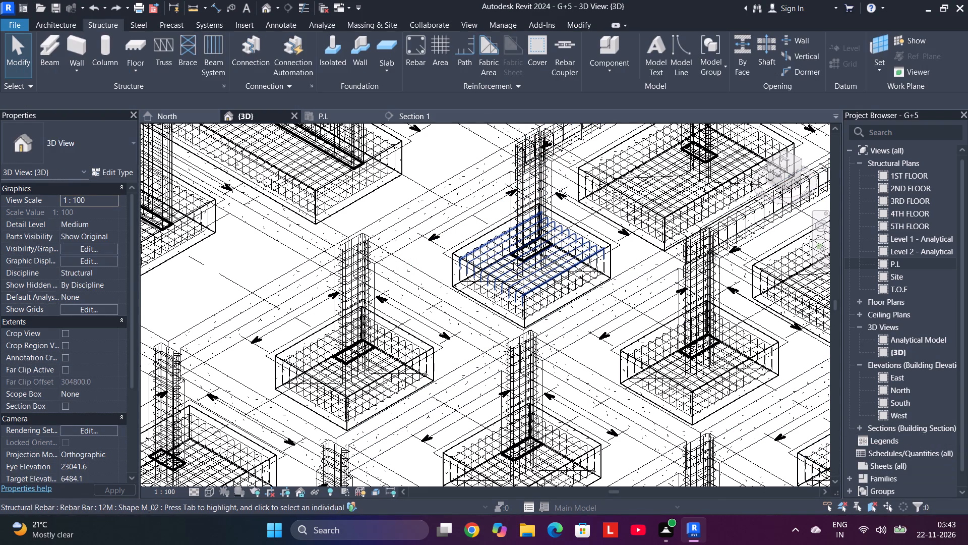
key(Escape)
Extend the 8MM M_T1 stirrup set through the column and along the adjoining 250X500 beam up to the next column.
middle_drag(421, 262, 431, 268)
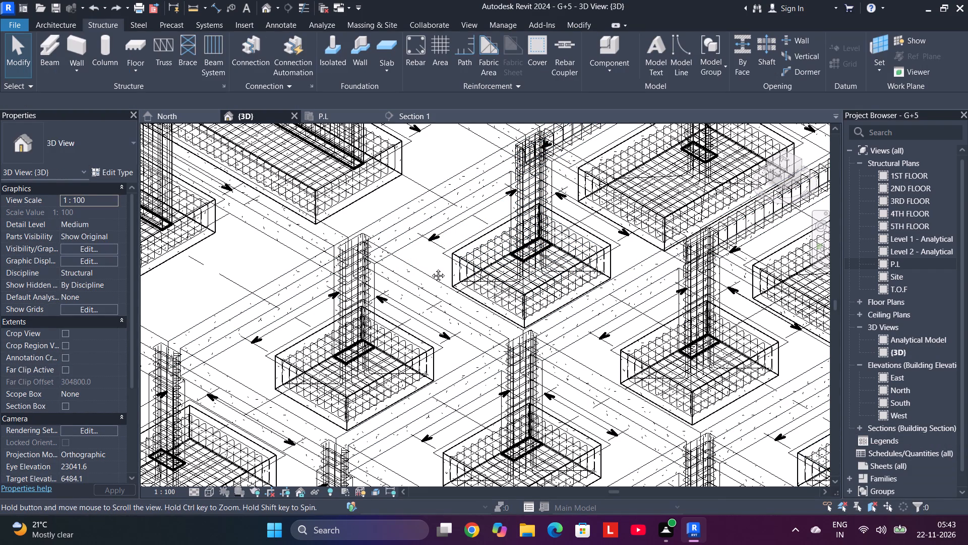
middle_drag(431, 268, 515, 329)
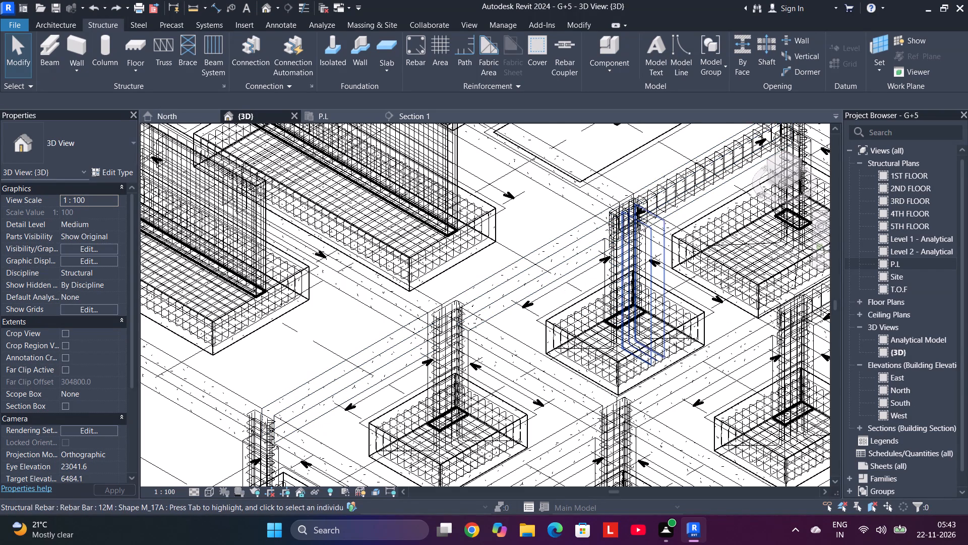
scroll(653, 197, up, 5)
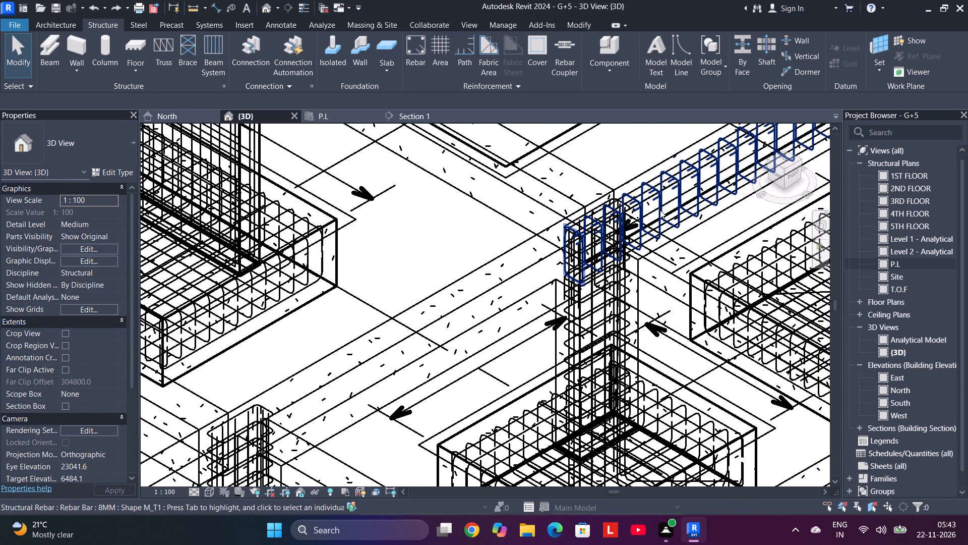
click(660, 210)
scroll(578, 252, up, 10)
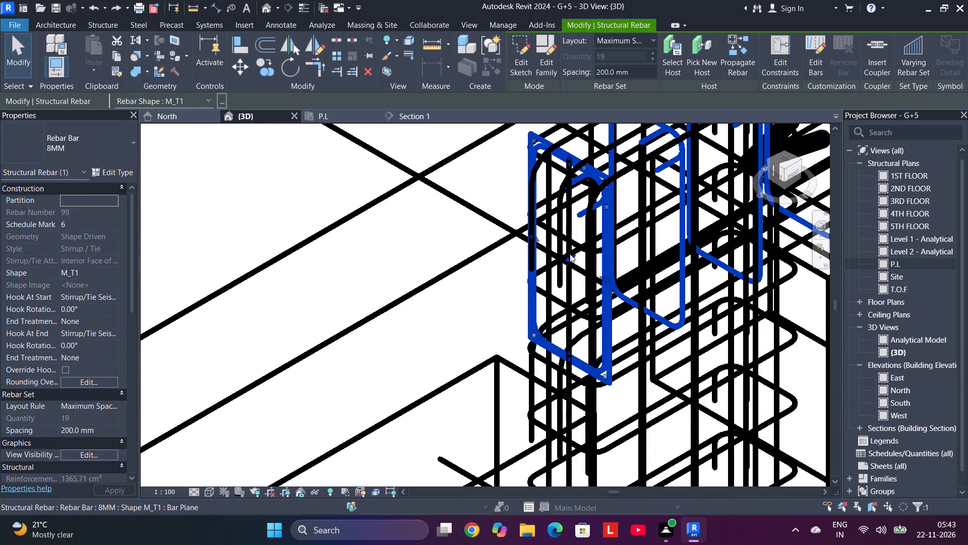
drag(568, 255, 435, 347)
scroll(435, 347, down, 2)
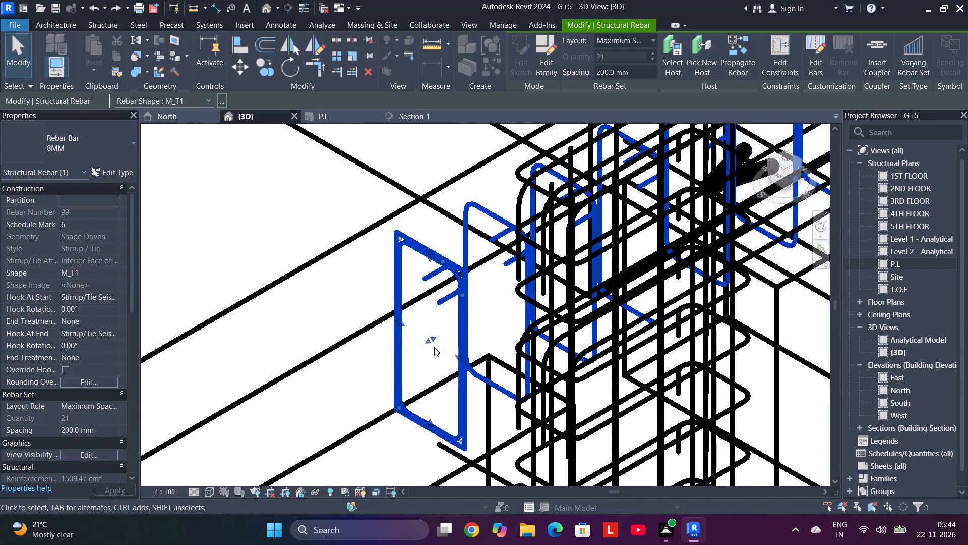
middle_drag(431, 347, 601, 239)
drag(603, 232, 336, 337)
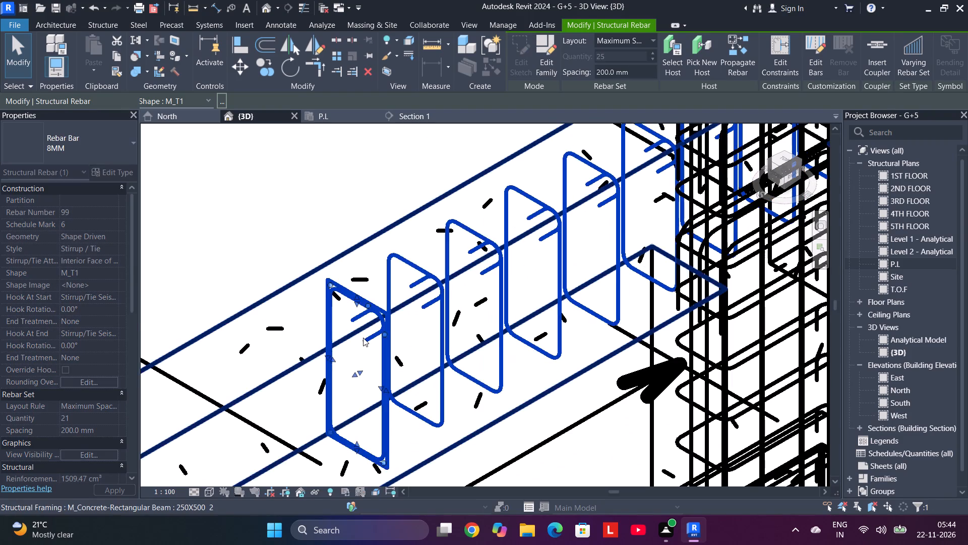
middle_drag(363, 338, 707, 158)
scroll(678, 176, down, 7)
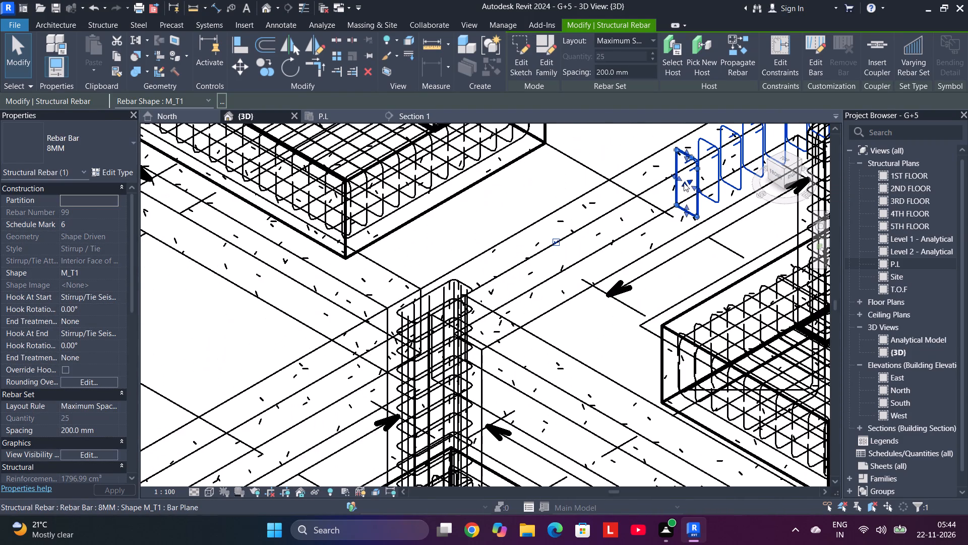
drag(685, 183, 486, 335)
Continue extending the 8MM stirrup set through that column and along the following 250X500 beam.
middle_drag(486, 335, 669, 234)
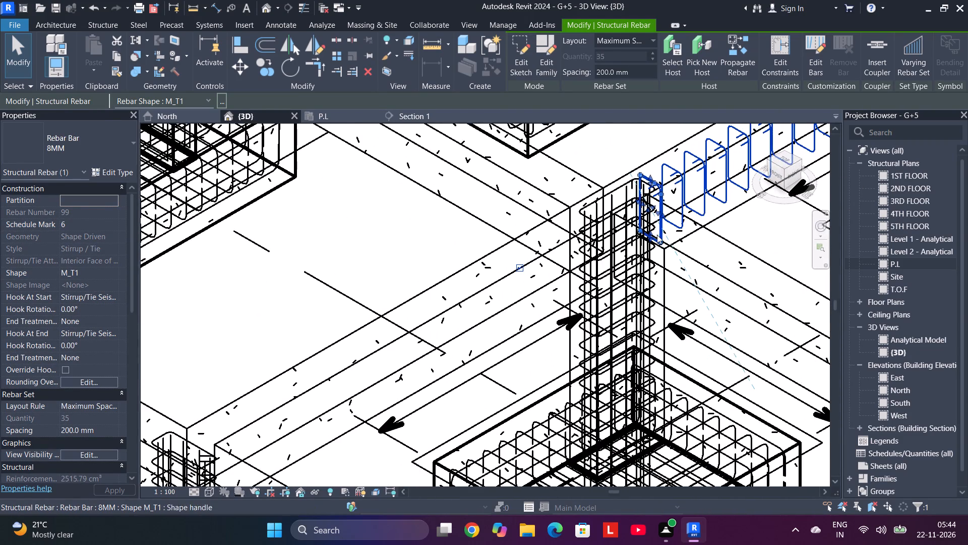
drag(651, 207, 387, 312)
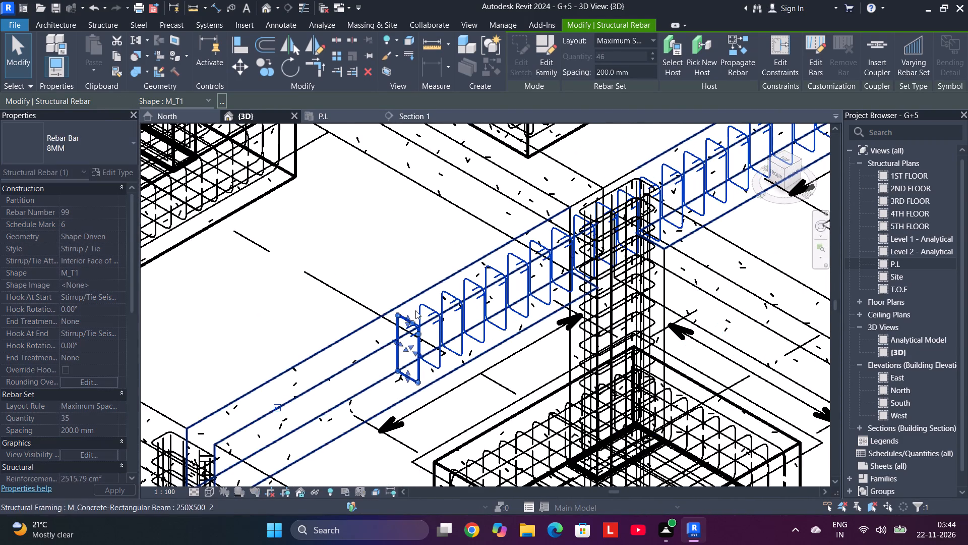
middle_drag(436, 309, 658, 177)
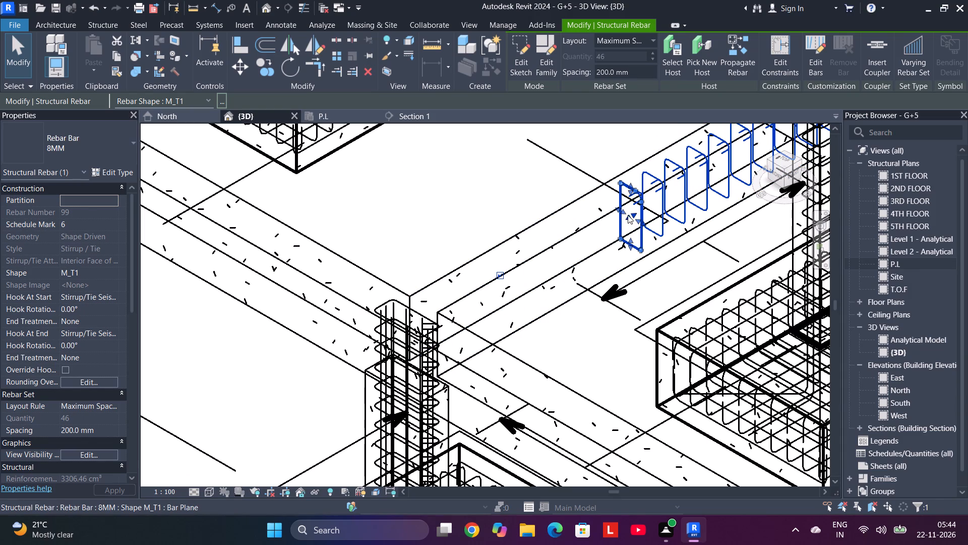